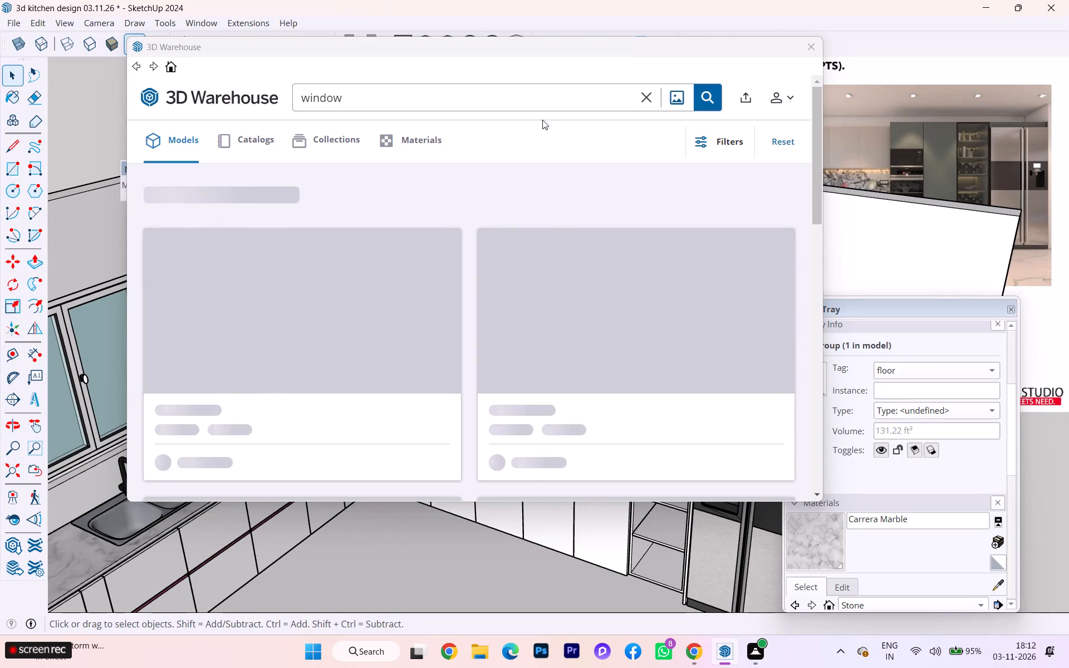
Search 3D Warehouse for "glassware self" in place of the window search.
{"action": "left_click", "coordinate": [650, 92]}
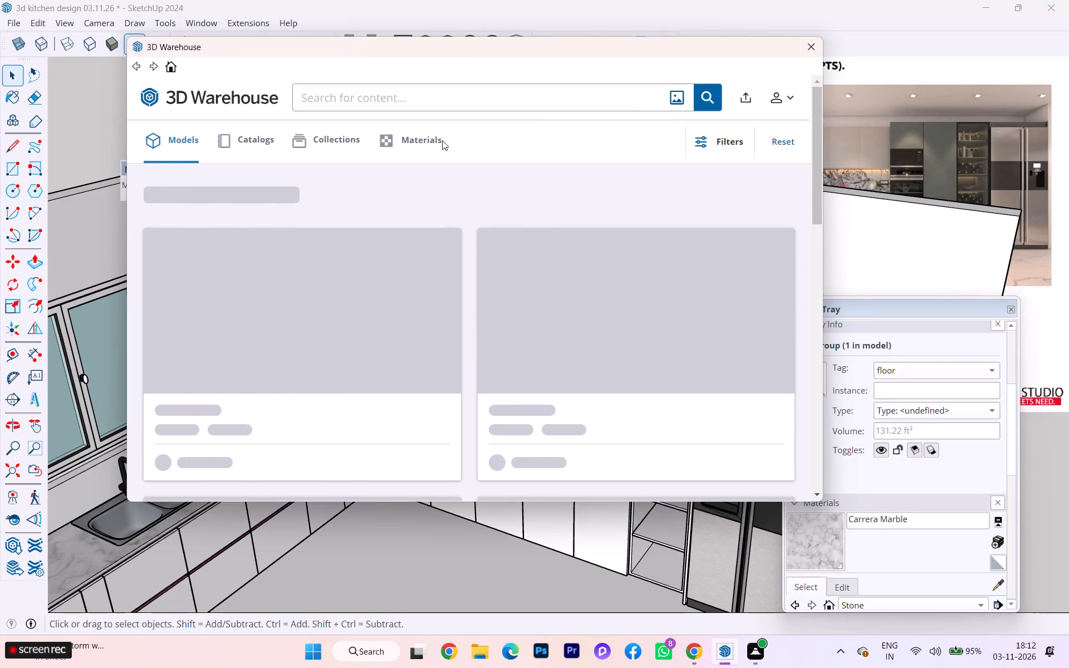
{"action": "key", "text": "g"}
{"action": "type", "text": "lassware"}
{"action": "key", "text": "space"}
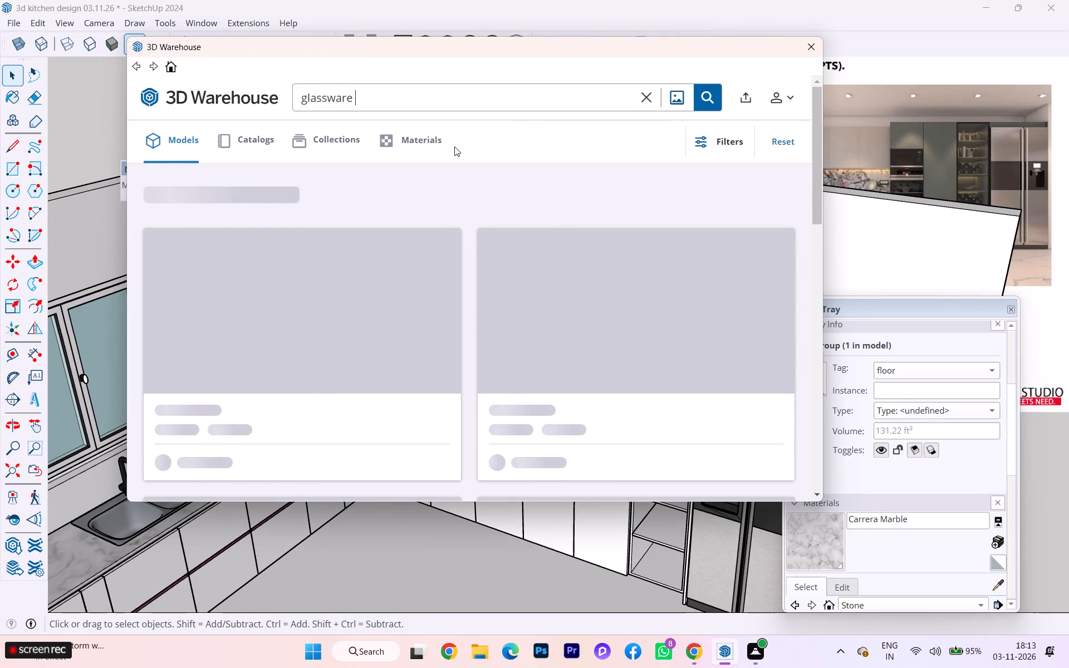
{"action": "type", "text": "sel"}
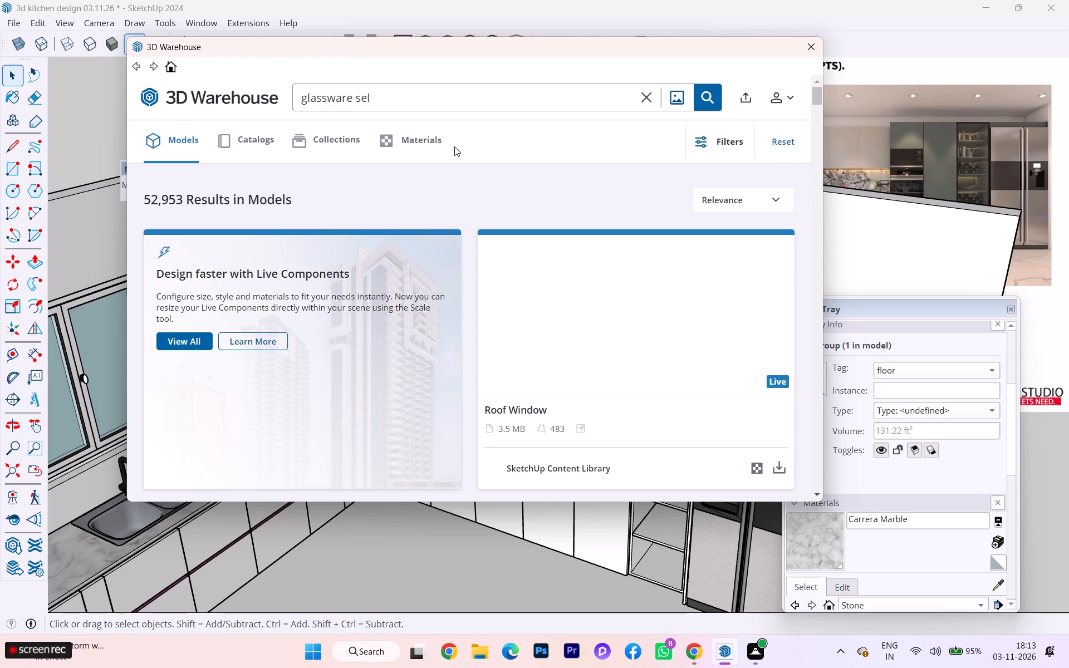
{"action": "type", "text": "f"}
{"action": "key", "text": "space"}
{"action": "key", "text": "Return"}
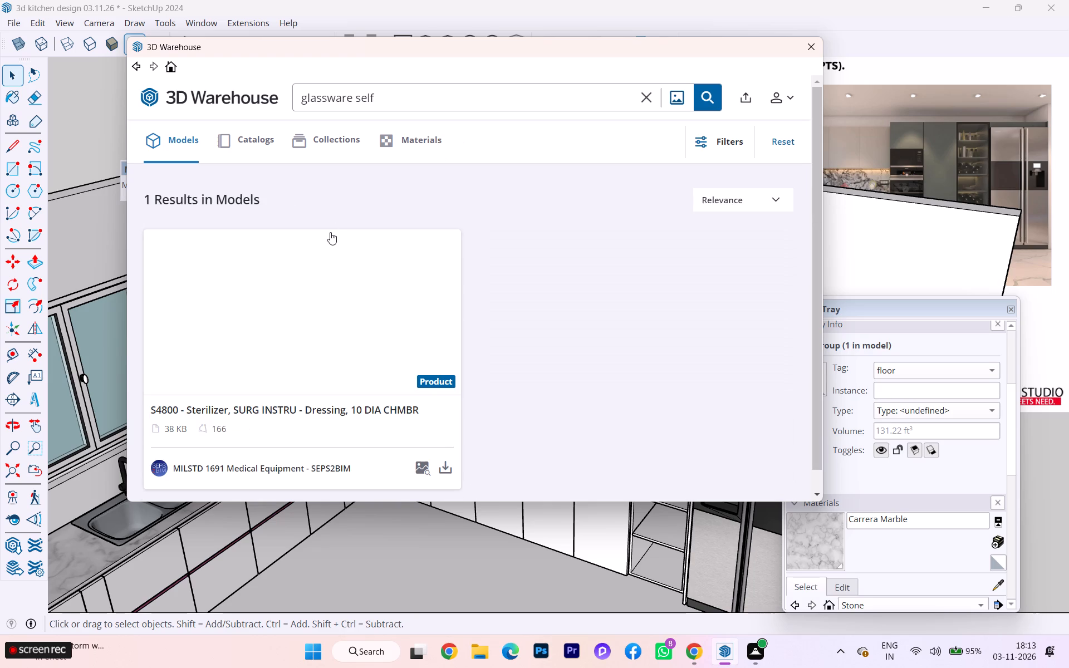
Shorten the 3D Warehouse search to "glassware".
{"action": "left_click", "coordinate": [390, 92]}
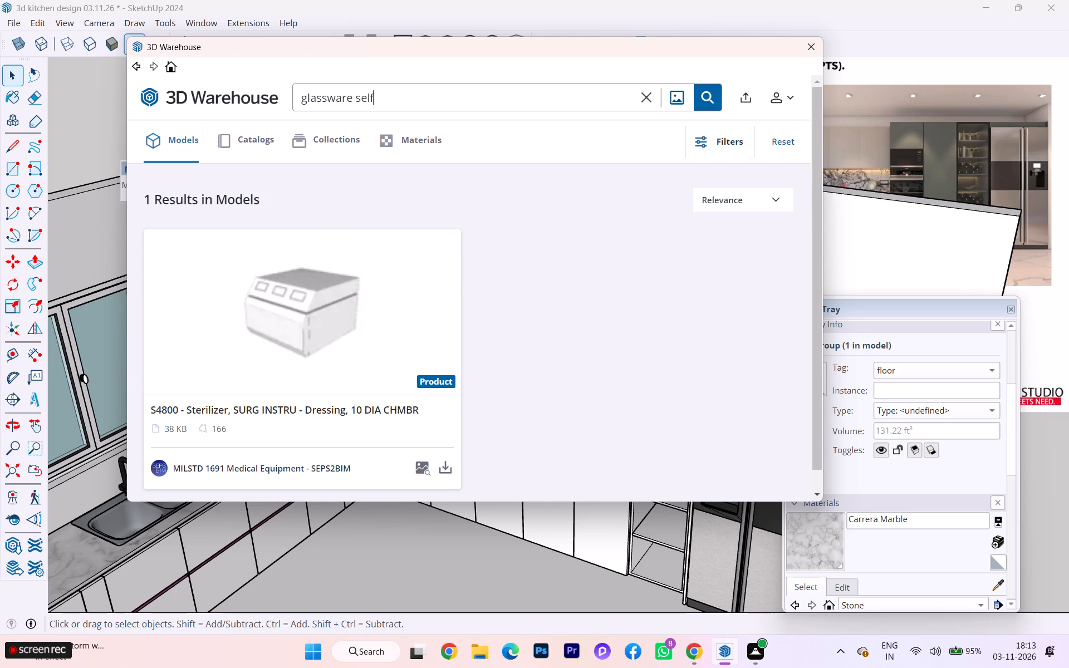
{"action": "key", "text": "BackSpace"}
{"action": "key", "text": "BackSpace"}
{"action": "key", "text": "BackSpace"}
{"action": "key", "text": "BackSpace"}
{"action": "key", "text": "Return"}
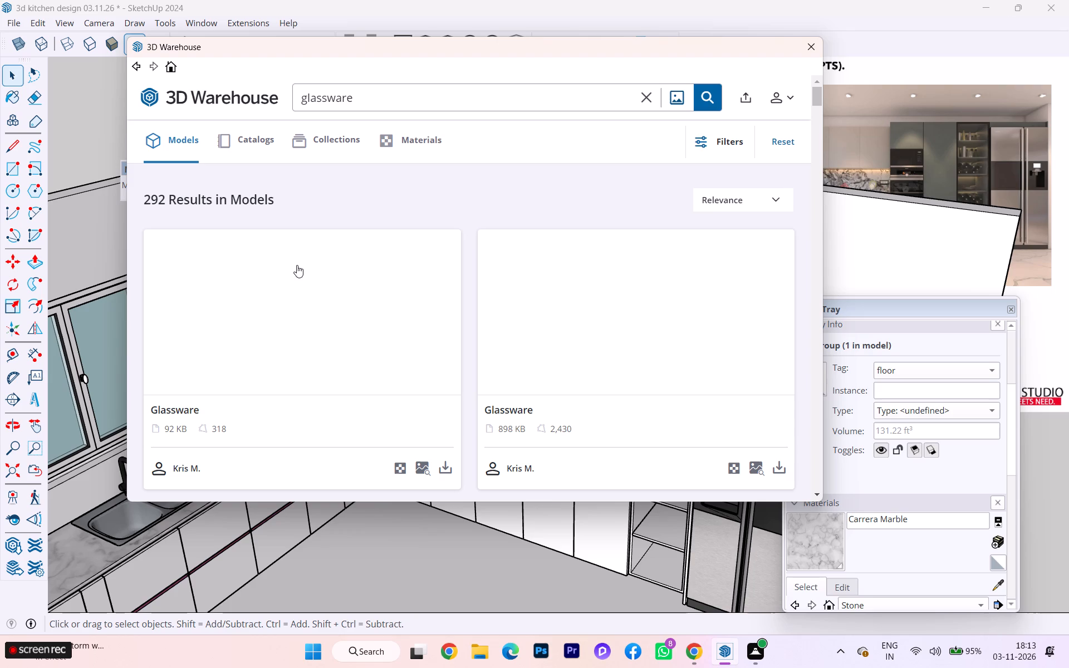
Look through the glassware models for a set suited to the tall cabinet's open shelves.
{"action": "scroll", "coordinate": [401, 363], "scroll_direction": "down", "scroll_amount": 4}
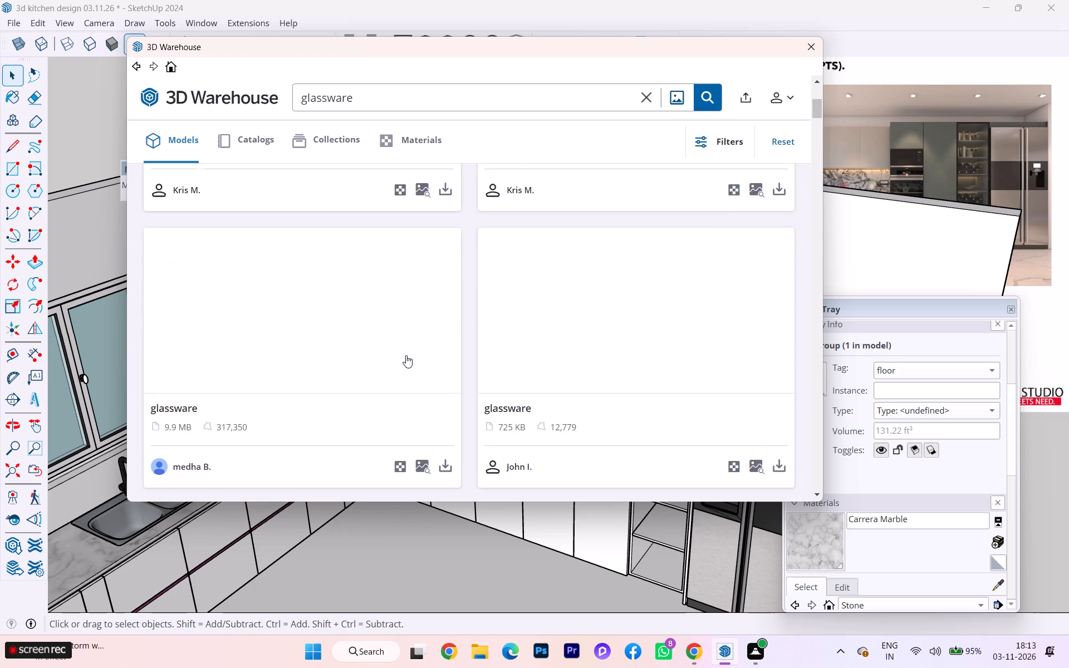
{"action": "scroll", "coordinate": [406, 353], "scroll_direction": "down", "scroll_amount": 2}
{"action": "scroll", "coordinate": [411, 358], "scroll_direction": "up", "scroll_amount": 3}
{"action": "scroll", "coordinate": [413, 353], "scroll_direction": "down", "scroll_amount": 2}
{"action": "scroll", "coordinate": [413, 353], "scroll_direction": "up", "scroll_amount": 1}
{"action": "scroll", "coordinate": [413, 353], "scroll_direction": "down", "scroll_amount": 2}
{"action": "scroll", "coordinate": [413, 354], "scroll_direction": "up", "scroll_amount": 1}
{"action": "scroll", "coordinate": [413, 355], "scroll_direction": "down", "scroll_amount": 1}
{"action": "scroll", "coordinate": [413, 355], "scroll_direction": "up", "scroll_amount": 1}
{"action": "scroll", "coordinate": [416, 348], "scroll_direction": "down", "scroll_amount": 4}
{"action": "scroll", "coordinate": [416, 348], "scroll_direction": "up", "scroll_amount": 5}
{"action": "scroll", "coordinate": [416, 348], "scroll_direction": "down", "scroll_amount": 8}
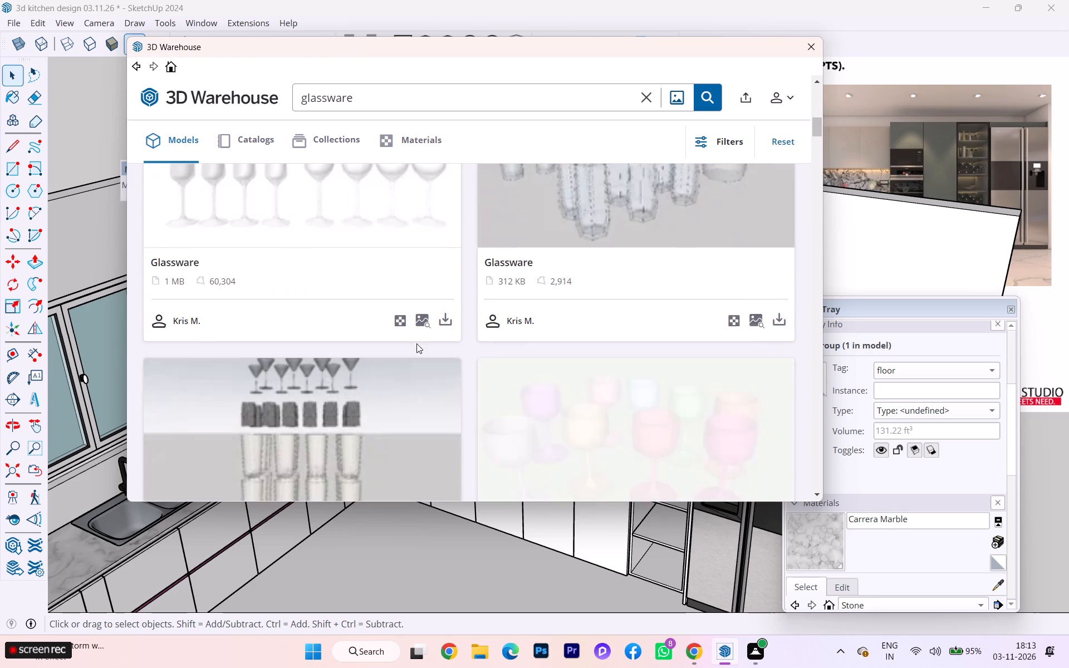
{"action": "scroll", "coordinate": [418, 342], "scroll_direction": "up", "scroll_amount": 1}
{"action": "scroll", "coordinate": [418, 342], "scroll_direction": "down", "scroll_amount": 1}
{"action": "scroll", "coordinate": [418, 342], "scroll_direction": "up", "scroll_amount": 2}
{"action": "scroll", "coordinate": [414, 327], "scroll_direction": "down", "scroll_amount": 1}
{"action": "scroll", "coordinate": [413, 327], "scroll_direction": "up", "scroll_amount": 2}
{"action": "scroll", "coordinate": [414, 321], "scroll_direction": "down", "scroll_amount": 12}
{"action": "scroll", "coordinate": [414, 335], "scroll_direction": "up", "scroll_amount": 3}
{"action": "scroll", "coordinate": [411, 337], "scroll_direction": "down", "scroll_amount": 1}
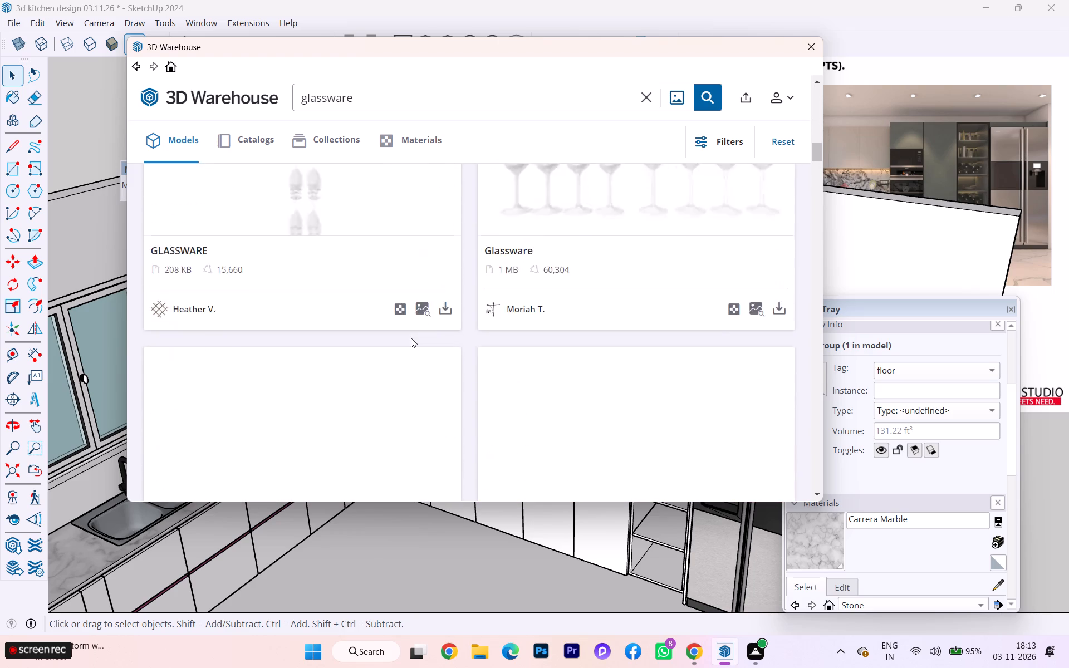
{"action": "scroll", "coordinate": [409, 340], "scroll_direction": "down", "scroll_amount": 6}
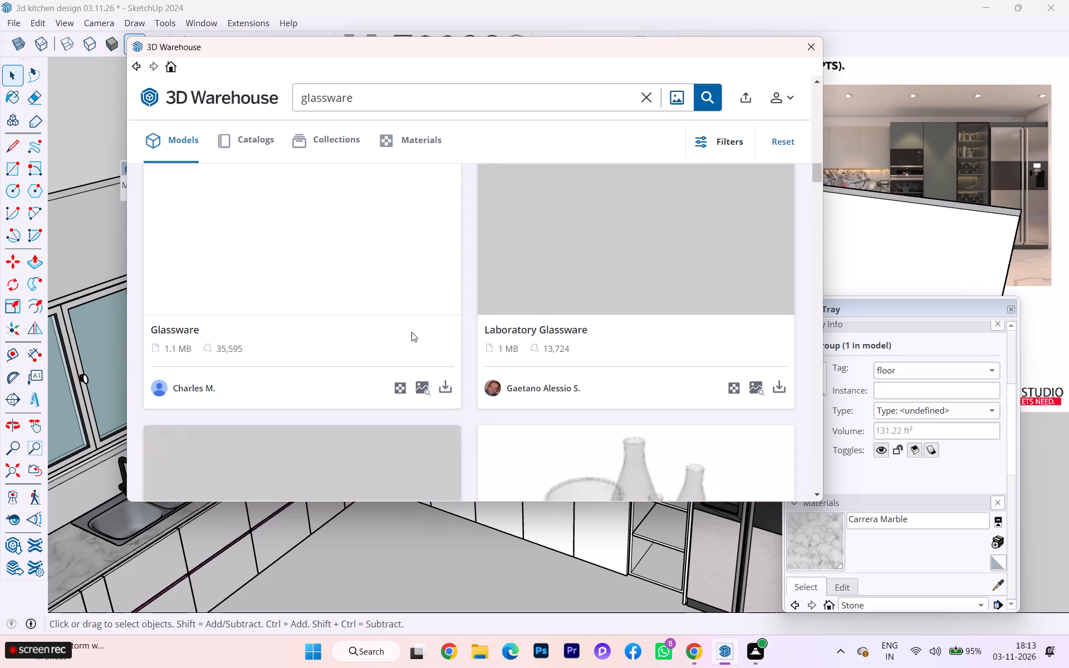
{"action": "scroll", "coordinate": [414, 343], "scroll_direction": "down", "scroll_amount": 3}
{"action": "scroll", "coordinate": [416, 338], "scroll_direction": "up", "scroll_amount": 1}
{"action": "scroll", "coordinate": [416, 338], "scroll_direction": "down", "scroll_amount": 2}
{"action": "scroll", "coordinate": [416, 340], "scroll_direction": "up", "scroll_amount": 2}
{"action": "scroll", "coordinate": [416, 340], "scroll_direction": "down", "scroll_amount": 4}
{"action": "scroll", "coordinate": [416, 338], "scroll_direction": "up", "scroll_amount": 4}
{"action": "scroll", "coordinate": [416, 339], "scroll_direction": "down", "scroll_amount": 2}
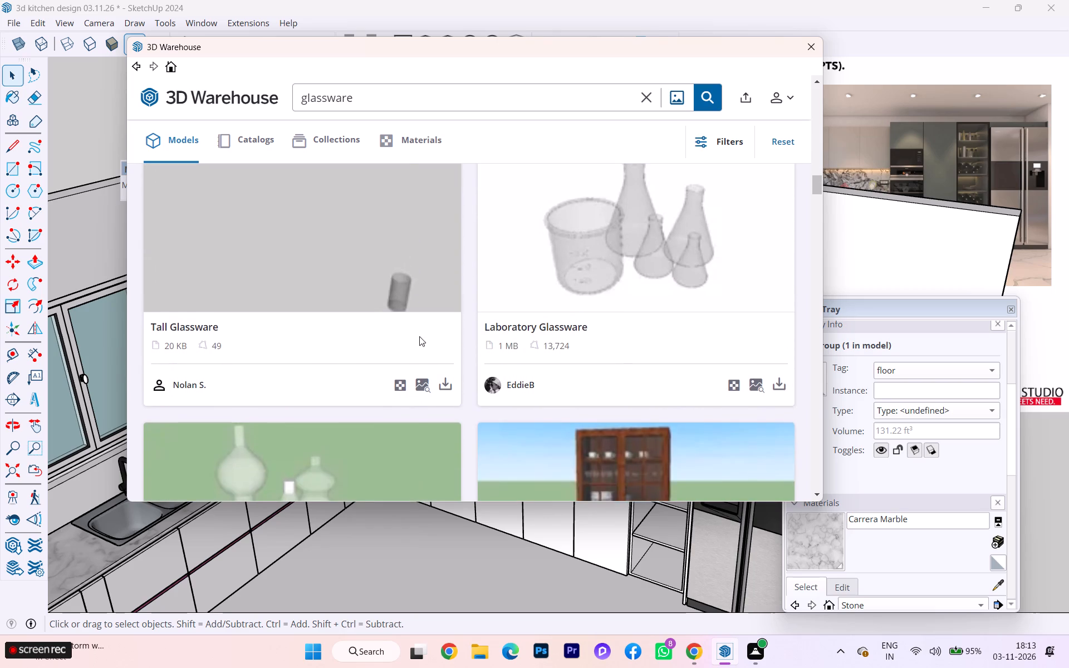
{"action": "scroll", "coordinate": [420, 335], "scroll_direction": "down", "scroll_amount": 8}
{"action": "scroll", "coordinate": [421, 334], "scroll_direction": "up", "scroll_amount": 6}
{"action": "scroll", "coordinate": [421, 334], "scroll_direction": "down", "scroll_amount": 7}
{"action": "scroll", "coordinate": [420, 332], "scroll_direction": "up", "scroll_amount": 3}
{"action": "scroll", "coordinate": [420, 332], "scroll_direction": "down", "scroll_amount": 1}
{"action": "scroll", "coordinate": [420, 332], "scroll_direction": "up", "scroll_amount": 5}
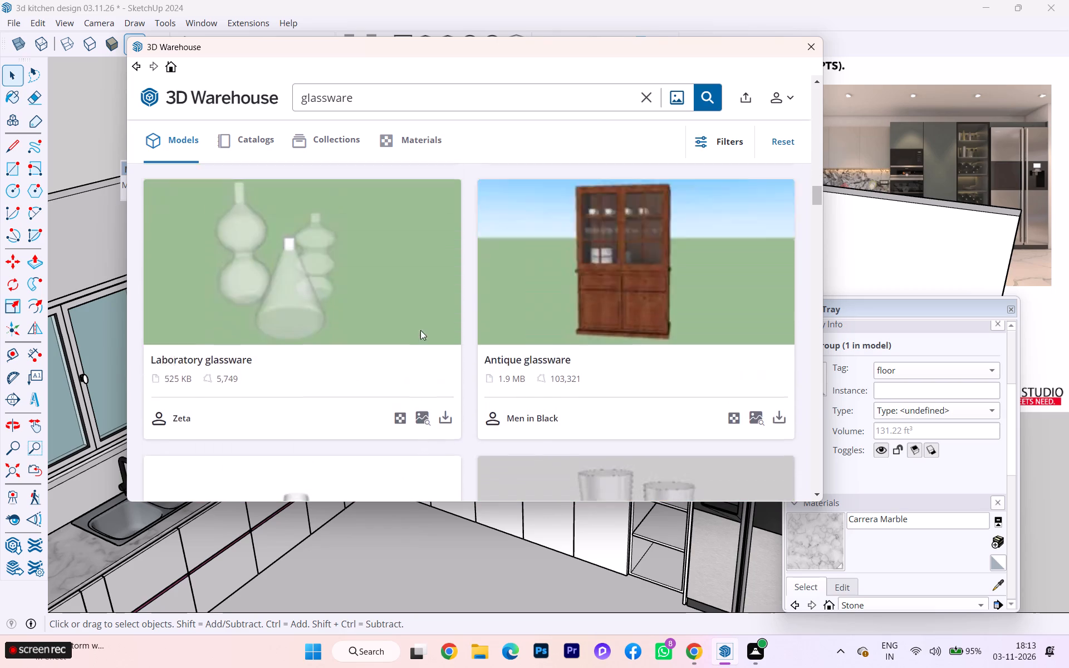
{"action": "scroll", "coordinate": [415, 325], "scroll_direction": "down", "scroll_amount": 3}
{"action": "scroll", "coordinate": [415, 325], "scroll_direction": "up", "scroll_amount": 2}
{"action": "scroll", "coordinate": [409, 319], "scroll_direction": "down", "scroll_amount": 2}
{"action": "scroll", "coordinate": [409, 319], "scroll_direction": "up", "scroll_amount": 1}
{"action": "scroll", "coordinate": [409, 319], "scroll_direction": "down", "scroll_amount": 4}
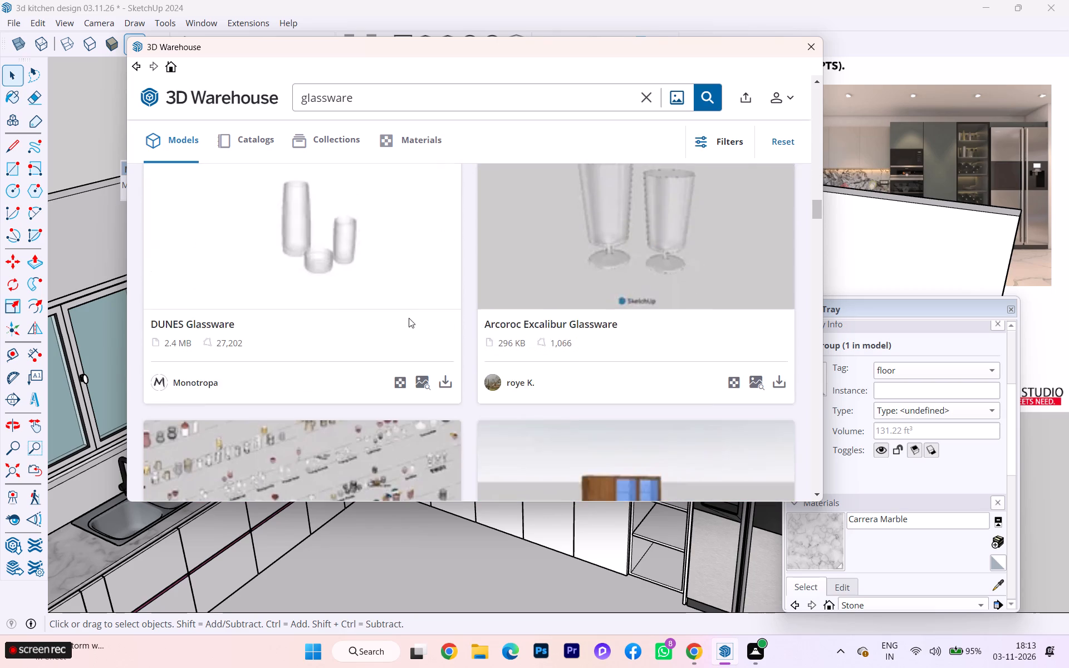
{"action": "scroll", "coordinate": [409, 318], "scroll_direction": "down", "scroll_amount": 1}
{"action": "scroll", "coordinate": [409, 318], "scroll_direction": "up", "scroll_amount": 3}
{"action": "scroll", "coordinate": [409, 318], "scroll_direction": "down", "scroll_amount": 2}
{"action": "scroll", "coordinate": [409, 318], "scroll_direction": "up", "scroll_amount": 3}
{"action": "scroll", "coordinate": [409, 318], "scroll_direction": "down", "scroll_amount": 4}
{"action": "scroll", "coordinate": [409, 318], "scroll_direction": "up", "scroll_amount": 1}
{"action": "scroll", "coordinate": [409, 318], "scroll_direction": "down", "scroll_amount": 1}
{"action": "scroll", "coordinate": [409, 318], "scroll_direction": "up", "scroll_amount": 1}
{"action": "scroll", "coordinate": [409, 318], "scroll_direction": "down", "scroll_amount": 2}
{"action": "scroll", "coordinate": [409, 313], "scroll_direction": "up", "scroll_amount": 1}
{"action": "scroll", "coordinate": [409, 313], "scroll_direction": "down", "scroll_amount": 1}
{"action": "scroll", "coordinate": [409, 313], "scroll_direction": "up", "scroll_amount": 3}
{"action": "scroll", "coordinate": [409, 313], "scroll_direction": "down", "scroll_amount": 4}
{"action": "scroll", "coordinate": [409, 313], "scroll_direction": "up", "scroll_amount": 1}
{"action": "scroll", "coordinate": [409, 302], "scroll_direction": "down", "scroll_amount": 7}
{"action": "scroll", "coordinate": [406, 301], "scroll_direction": "up", "scroll_amount": 1}
{"action": "scroll", "coordinate": [406, 301], "scroll_direction": "down", "scroll_amount": 3}
{"action": "scroll", "coordinate": [406, 301], "scroll_direction": "up", "scroll_amount": 1}
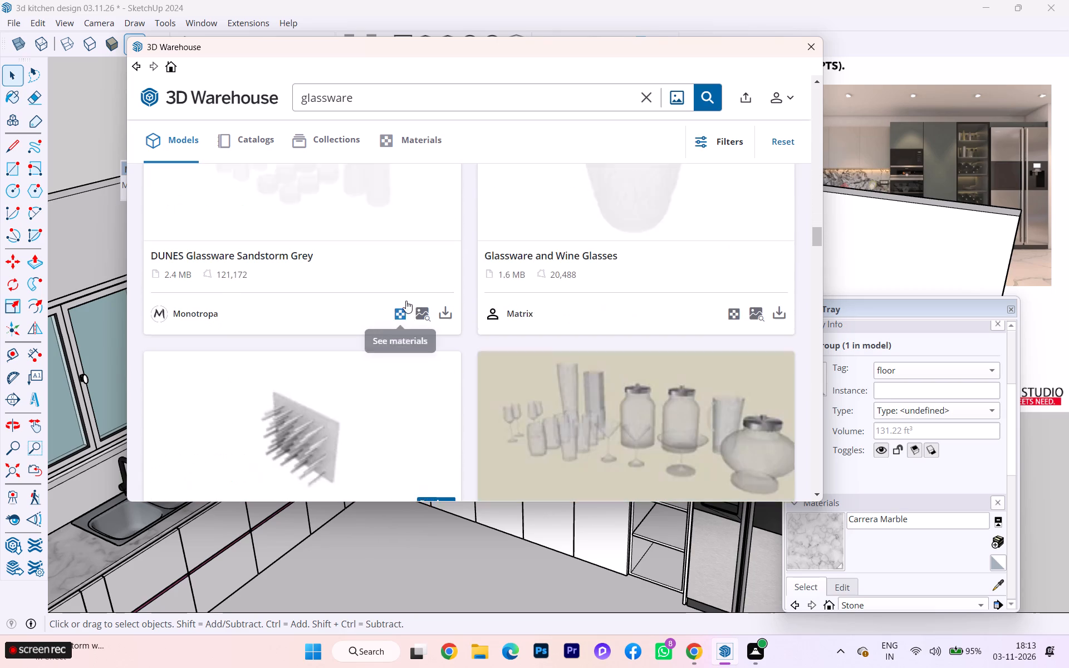
{"action": "scroll", "coordinate": [406, 301], "scroll_direction": "up", "scroll_amount": 2}
{"action": "scroll", "coordinate": [403, 296], "scroll_direction": "down", "scroll_amount": 3}
{"action": "scroll", "coordinate": [403, 296], "scroll_direction": "up", "scroll_amount": 8}
{"action": "scroll", "coordinate": [352, 245], "scroll_direction": "down", "scroll_amount": 1}
{"action": "scroll", "coordinate": [352, 245], "scroll_direction": "up", "scroll_amount": 4}
{"action": "scroll", "coordinate": [352, 245], "scroll_direction": "down", "scroll_amount": 1}
{"action": "scroll", "coordinate": [352, 245], "scroll_direction": "up", "scroll_amount": 2}
{"action": "scroll", "coordinate": [328, 242], "scroll_direction": "down", "scroll_amount": 1}
{"action": "scroll", "coordinate": [328, 242], "scroll_direction": "up", "scroll_amount": 2}
{"action": "scroll", "coordinate": [328, 243], "scroll_direction": "down", "scroll_amount": 3}
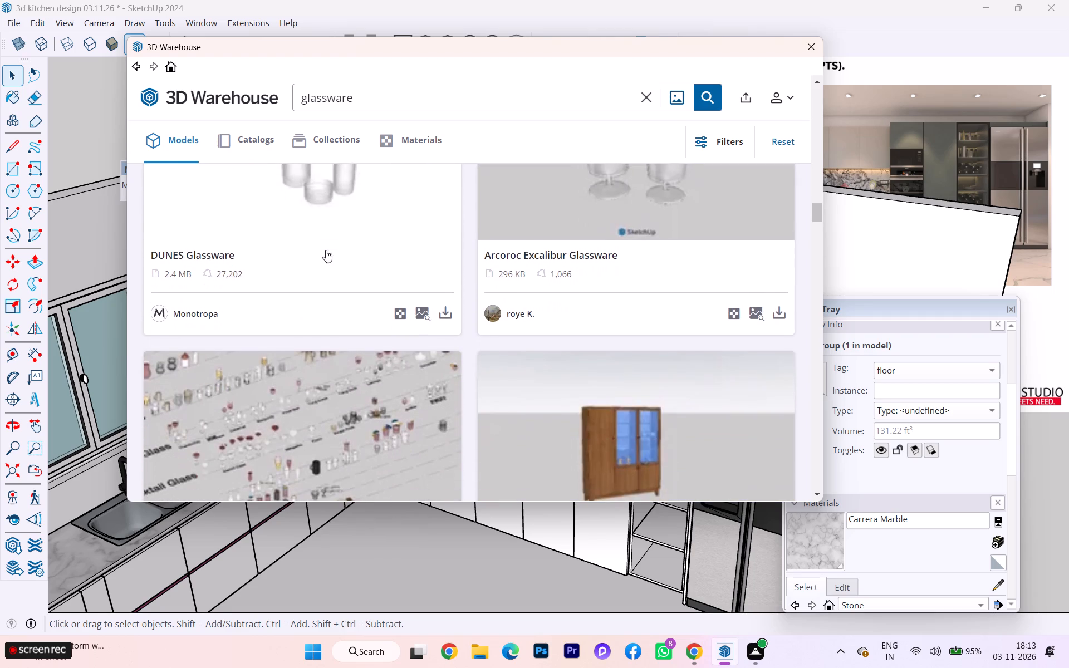
{"action": "scroll", "coordinate": [326, 256], "scroll_direction": "down", "scroll_amount": 2}
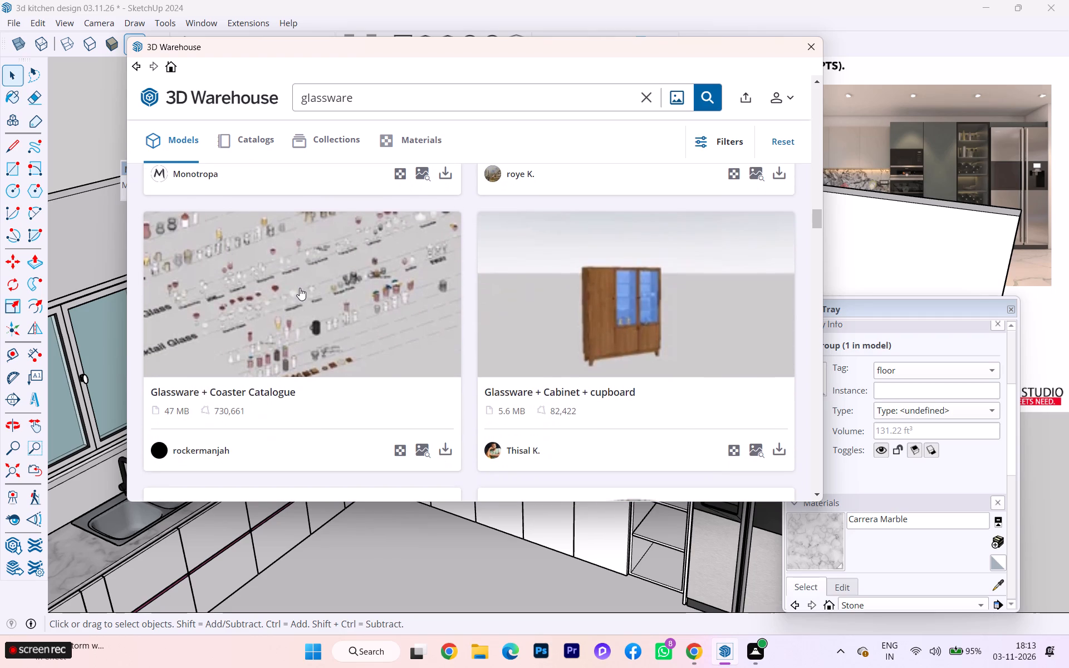
Load the "Glassware + Coaster Catalogue" model directly into the kitchen model.
{"action": "left_click", "coordinate": [440, 446]}
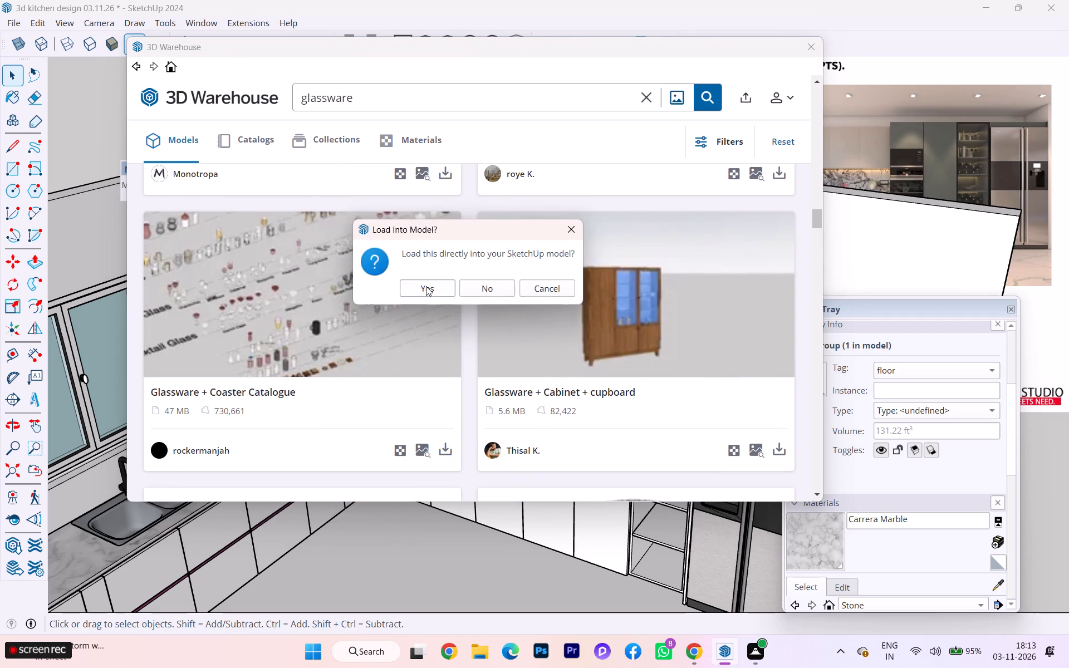
{"action": "left_click", "coordinate": [428, 283]}
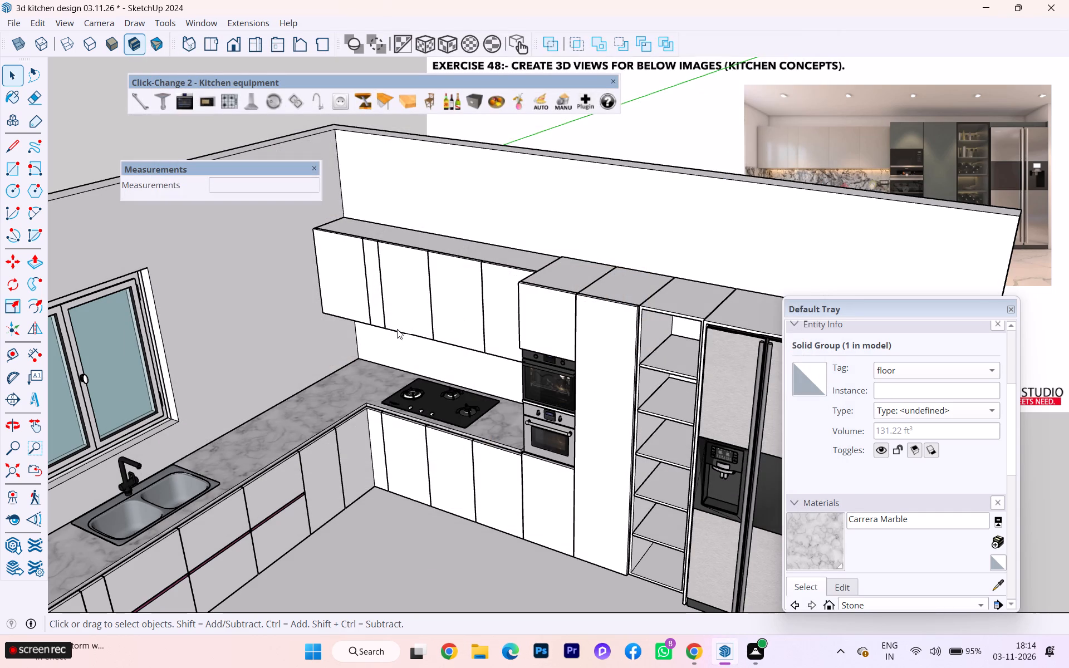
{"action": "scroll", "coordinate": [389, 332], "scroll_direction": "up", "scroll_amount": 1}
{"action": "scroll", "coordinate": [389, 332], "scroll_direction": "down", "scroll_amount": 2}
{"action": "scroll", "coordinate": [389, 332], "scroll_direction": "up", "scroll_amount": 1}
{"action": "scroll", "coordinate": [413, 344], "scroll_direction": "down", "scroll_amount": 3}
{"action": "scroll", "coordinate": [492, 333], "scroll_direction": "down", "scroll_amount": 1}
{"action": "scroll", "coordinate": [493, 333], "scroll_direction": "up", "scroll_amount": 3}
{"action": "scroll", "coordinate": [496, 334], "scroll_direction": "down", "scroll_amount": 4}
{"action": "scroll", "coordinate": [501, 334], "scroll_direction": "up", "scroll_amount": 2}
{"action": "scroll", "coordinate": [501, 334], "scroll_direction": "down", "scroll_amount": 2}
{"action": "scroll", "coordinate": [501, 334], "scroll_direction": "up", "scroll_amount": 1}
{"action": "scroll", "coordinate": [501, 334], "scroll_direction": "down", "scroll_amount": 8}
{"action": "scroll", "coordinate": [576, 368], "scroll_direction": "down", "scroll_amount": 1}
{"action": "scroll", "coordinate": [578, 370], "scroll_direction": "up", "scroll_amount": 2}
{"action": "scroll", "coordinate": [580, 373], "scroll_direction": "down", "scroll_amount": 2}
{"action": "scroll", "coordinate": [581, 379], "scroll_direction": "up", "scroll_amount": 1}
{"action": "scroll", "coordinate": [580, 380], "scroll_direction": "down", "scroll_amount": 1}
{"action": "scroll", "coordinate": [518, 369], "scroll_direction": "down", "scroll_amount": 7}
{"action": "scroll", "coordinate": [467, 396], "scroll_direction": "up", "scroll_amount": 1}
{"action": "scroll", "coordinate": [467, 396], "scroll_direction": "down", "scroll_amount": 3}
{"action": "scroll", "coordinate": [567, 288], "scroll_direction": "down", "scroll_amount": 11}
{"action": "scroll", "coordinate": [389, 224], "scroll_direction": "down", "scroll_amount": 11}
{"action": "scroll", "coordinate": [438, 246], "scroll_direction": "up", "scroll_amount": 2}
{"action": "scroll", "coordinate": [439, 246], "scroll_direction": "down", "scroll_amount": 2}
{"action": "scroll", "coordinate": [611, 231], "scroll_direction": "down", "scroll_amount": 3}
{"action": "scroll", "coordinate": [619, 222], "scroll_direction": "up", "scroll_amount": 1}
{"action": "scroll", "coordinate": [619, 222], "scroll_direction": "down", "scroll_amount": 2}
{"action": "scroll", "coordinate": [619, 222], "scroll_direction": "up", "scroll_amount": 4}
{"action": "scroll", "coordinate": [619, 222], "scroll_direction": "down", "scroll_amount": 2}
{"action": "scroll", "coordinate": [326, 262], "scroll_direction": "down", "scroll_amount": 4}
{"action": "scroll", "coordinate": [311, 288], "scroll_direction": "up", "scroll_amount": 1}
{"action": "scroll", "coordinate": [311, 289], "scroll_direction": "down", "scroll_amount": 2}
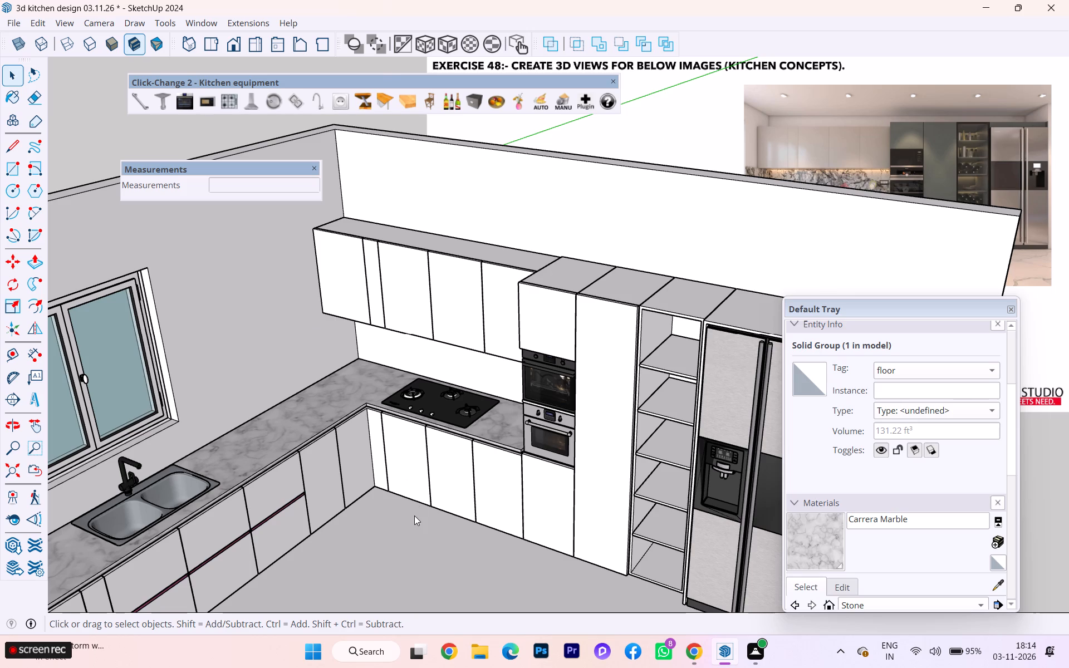
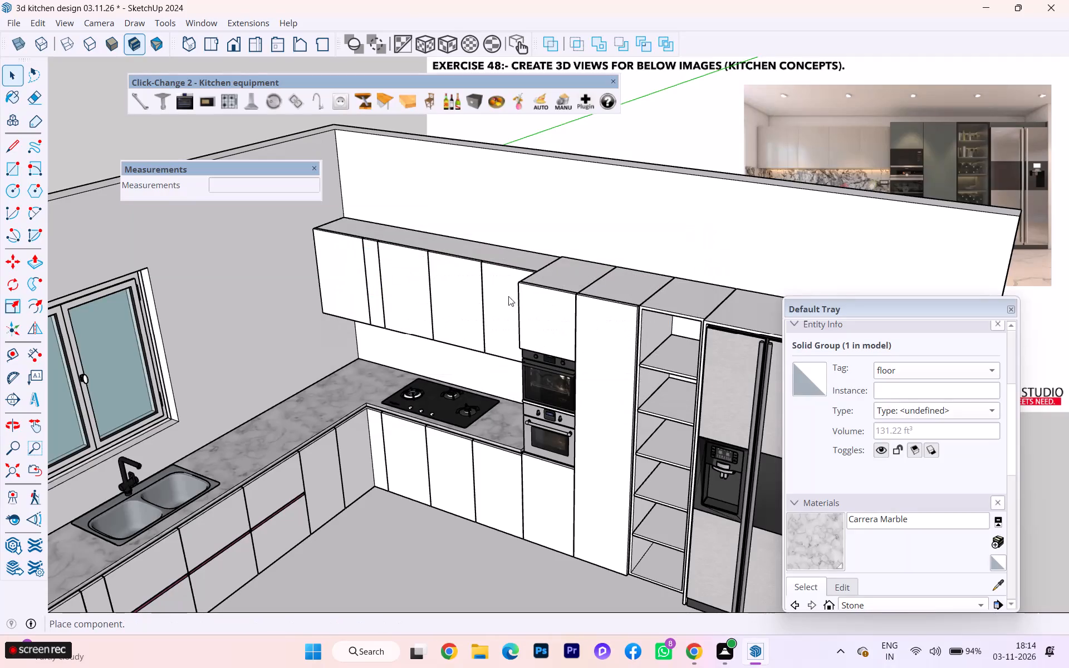
Place the glassware and coaster catalogue component on the open ground beside the kitchen, clear of the floor slab.
{"action": "scroll", "coordinate": [438, 326], "scroll_direction": "down", "scroll_amount": 3}
{"action": "scroll", "coordinate": [434, 328], "scroll_direction": "up", "scroll_amount": 2}
{"action": "scroll", "coordinate": [434, 328], "scroll_direction": "down", "scroll_amount": 1}
{"action": "scroll", "coordinate": [434, 328], "scroll_direction": "up", "scroll_amount": 1}
{"action": "scroll", "coordinate": [434, 328], "scroll_direction": "down", "scroll_amount": 5}
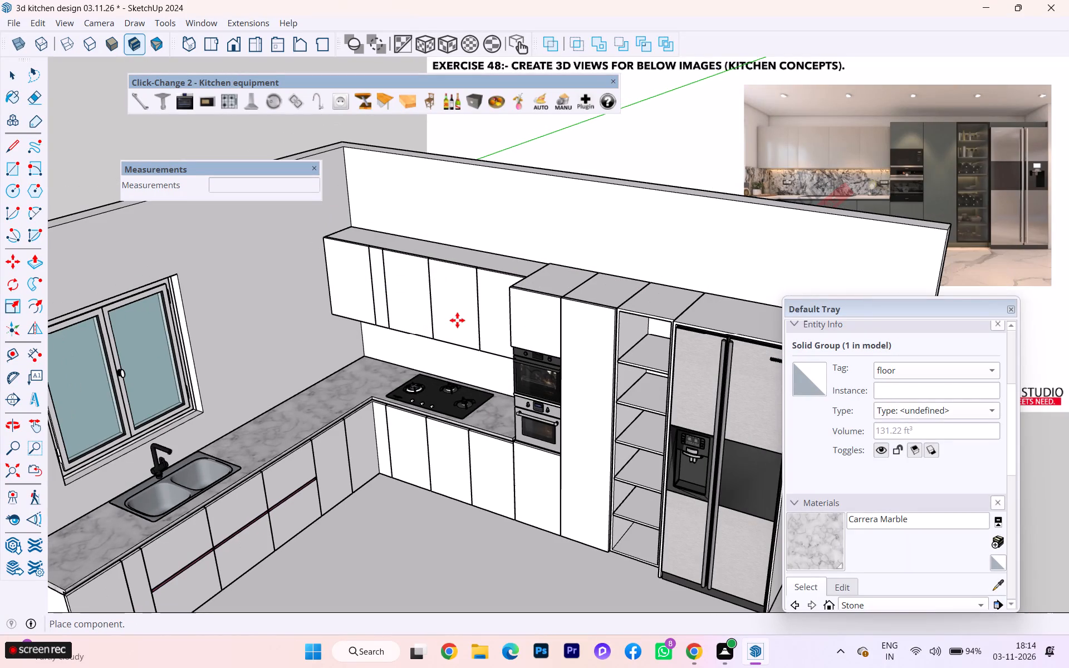
{"action": "scroll", "coordinate": [457, 320], "scroll_direction": "down", "scroll_amount": 4}
{"action": "scroll", "coordinate": [485, 325], "scroll_direction": "up", "scroll_amount": 2}
{"action": "scroll", "coordinate": [480, 324], "scroll_direction": "down", "scroll_amount": 4}
{"action": "scroll", "coordinate": [425, 315], "scroll_direction": "up", "scroll_amount": 1}
{"action": "scroll", "coordinate": [425, 295], "scroll_direction": "down", "scroll_amount": 2}
{"action": "scroll", "coordinate": [425, 295], "scroll_direction": "up", "scroll_amount": 2}
{"action": "scroll", "coordinate": [425, 295], "scroll_direction": "down", "scroll_amount": 2}
{"action": "scroll", "coordinate": [425, 295], "scroll_direction": "up", "scroll_amount": 1}
{"action": "scroll", "coordinate": [428, 302], "scroll_direction": "down", "scroll_amount": 1}
{"action": "scroll", "coordinate": [428, 302], "scroll_direction": "up", "scroll_amount": 1}
{"action": "scroll", "coordinate": [428, 302], "scroll_direction": "down", "scroll_amount": 4}
{"action": "scroll", "coordinate": [429, 302], "scroll_direction": "up", "scroll_amount": 3}
{"action": "scroll", "coordinate": [430, 303], "scroll_direction": "down", "scroll_amount": 2}
{"action": "scroll", "coordinate": [434, 308], "scroll_direction": "up", "scroll_amount": 1}
{"action": "scroll", "coordinate": [423, 310], "scroll_direction": "down", "scroll_amount": 4}
{"action": "scroll", "coordinate": [403, 320], "scroll_direction": "up", "scroll_amount": 1}
{"action": "scroll", "coordinate": [391, 327], "scroll_direction": "down", "scroll_amount": 5}
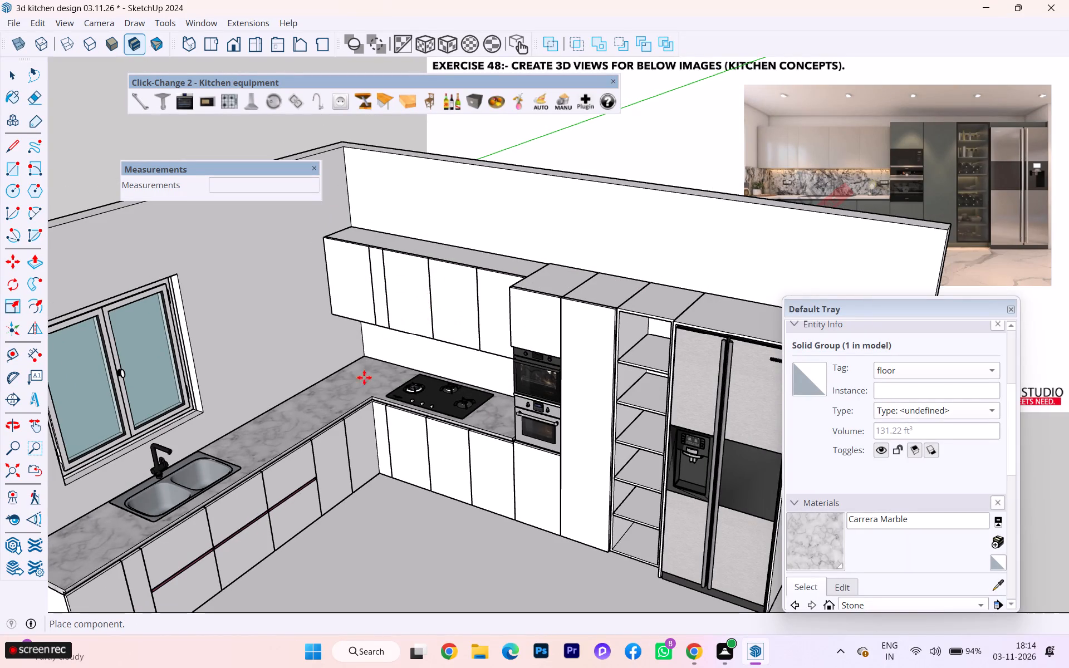
{"action": "scroll", "coordinate": [367, 400], "scroll_direction": "down", "scroll_amount": 1}
{"action": "scroll", "coordinate": [390, 394], "scroll_direction": "up", "scroll_amount": 1}
{"action": "scroll", "coordinate": [394, 393], "scroll_direction": "down", "scroll_amount": 1}
{"action": "scroll", "coordinate": [432, 381], "scroll_direction": "up", "scroll_amount": 2}
{"action": "scroll", "coordinate": [444, 378], "scroll_direction": "down", "scroll_amount": 2}
{"action": "scroll", "coordinate": [444, 431], "scroll_direction": "down", "scroll_amount": 6}
{"action": "scroll", "coordinate": [433, 358], "scroll_direction": "down", "scroll_amount": 2}
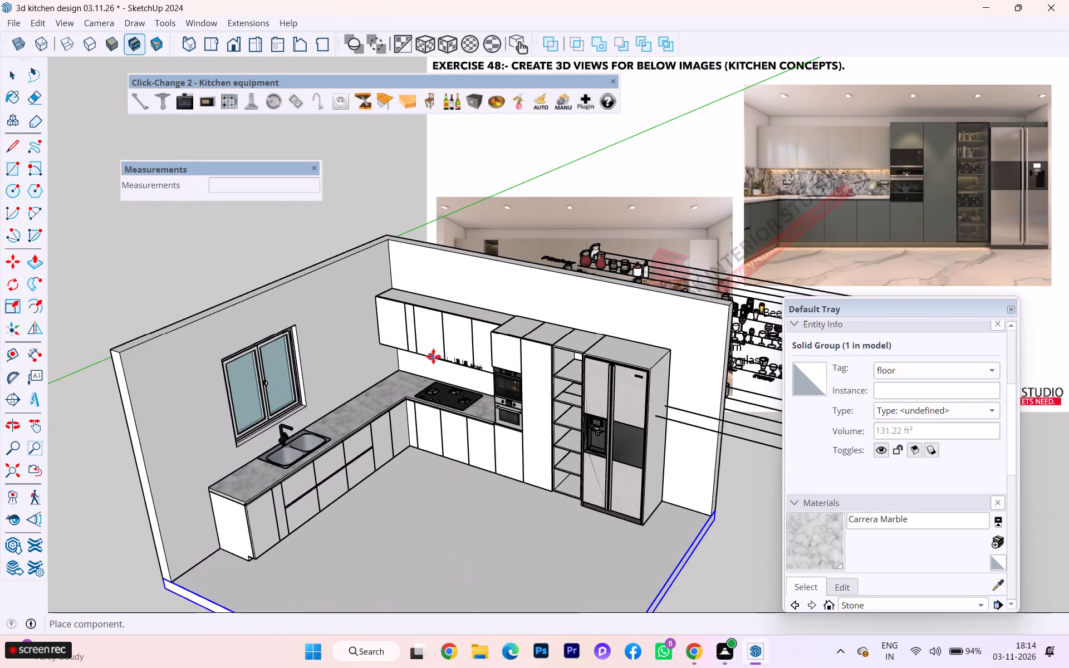
{"action": "scroll", "coordinate": [433, 356], "scroll_direction": "down", "scroll_amount": 3}
{"action": "scroll", "coordinate": [431, 365], "scroll_direction": "up", "scroll_amount": 1}
{"action": "scroll", "coordinate": [431, 366], "scroll_direction": "down", "scroll_amount": 6}
{"action": "scroll", "coordinate": [602, 541], "scroll_direction": "up", "scroll_amount": 5}
{"action": "scroll", "coordinate": [562, 512], "scroll_direction": "up", "scroll_amount": 2}
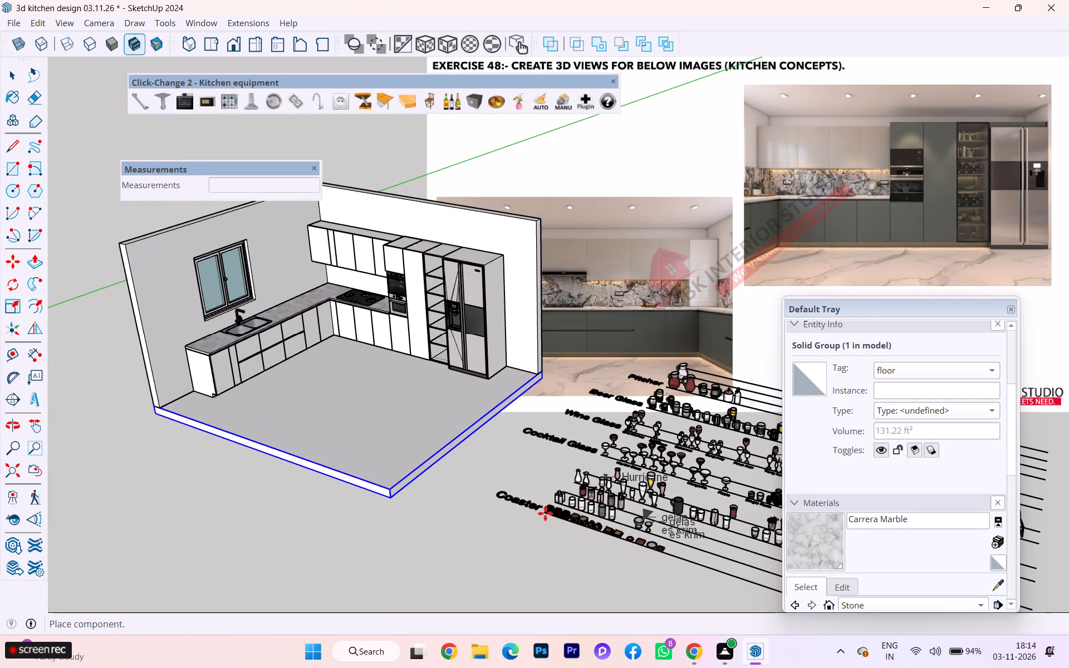
{"action": "left_click", "coordinate": [545, 513]}
Move the Default Tray up off the placed glassware catalogue to uncover its rows.
{"action": "scroll", "coordinate": [395, 500], "scroll_direction": "up", "scroll_amount": 3}
{"action": "scroll", "coordinate": [310, 490], "scroll_direction": "down", "scroll_amount": 2}
{"action": "middle_click_drag", "start_coordinate": [310, 487], "coordinate": [622, 547]}
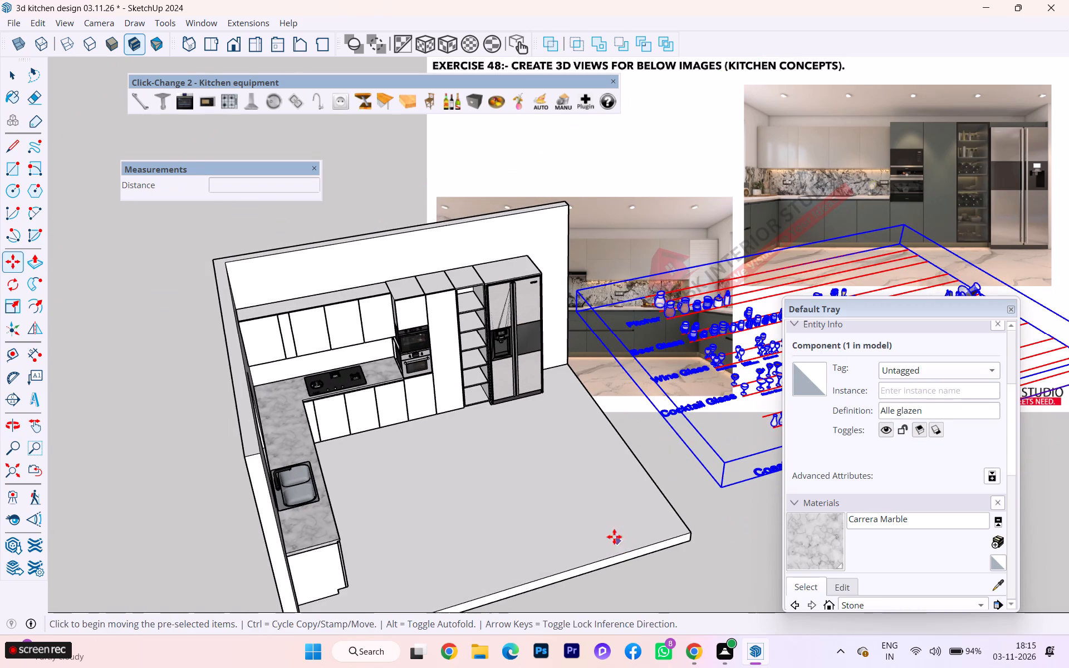
{"action": "middle_click_drag", "start_coordinate": [724, 465], "coordinate": [527, 474]}
{"action": "scroll", "coordinate": [126, 358], "scroll_direction": "down", "scroll_amount": 3}
{"action": "scroll", "coordinate": [41, 376], "scroll_direction": "up", "scroll_amount": 1}
{"action": "scroll", "coordinate": [39, 377], "scroll_direction": "down", "scroll_amount": 3}
{"action": "scroll", "coordinate": [89, 412], "scroll_direction": "up", "scroll_amount": 1}
{"action": "scroll", "coordinate": [90, 414], "scroll_direction": "down", "scroll_amount": 9}
{"action": "scroll", "coordinate": [118, 429], "scroll_direction": "up", "scroll_amount": 1}
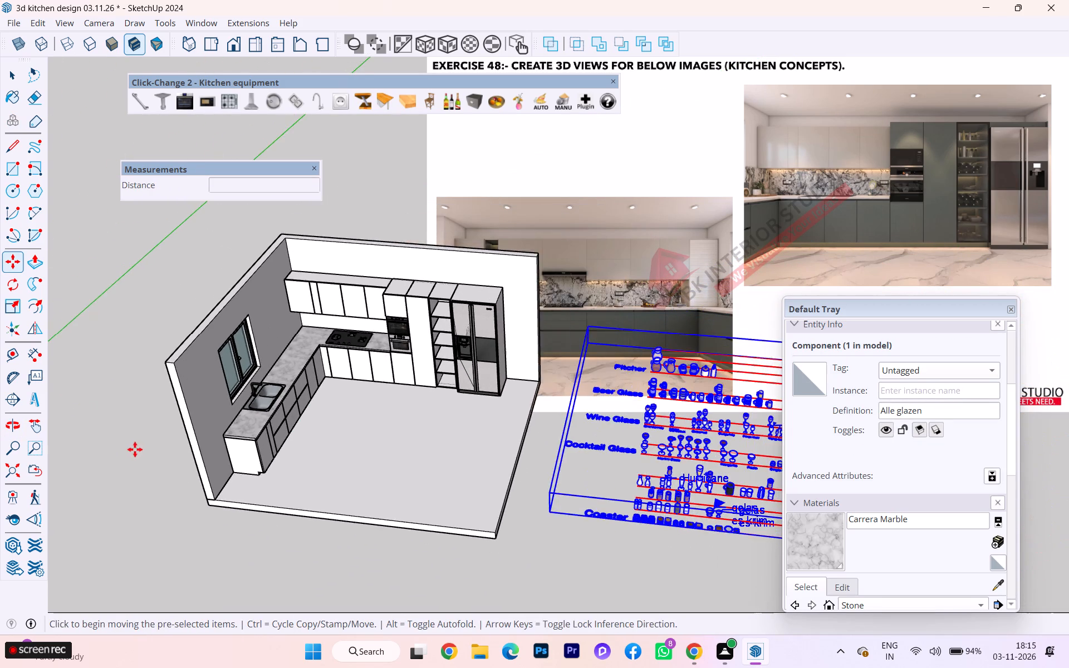
{"action": "scroll", "coordinate": [135, 451], "scroll_direction": "down", "scroll_amount": 5}
{"action": "left_click_drag", "start_coordinate": [893, 313], "coordinate": [954, 114]}
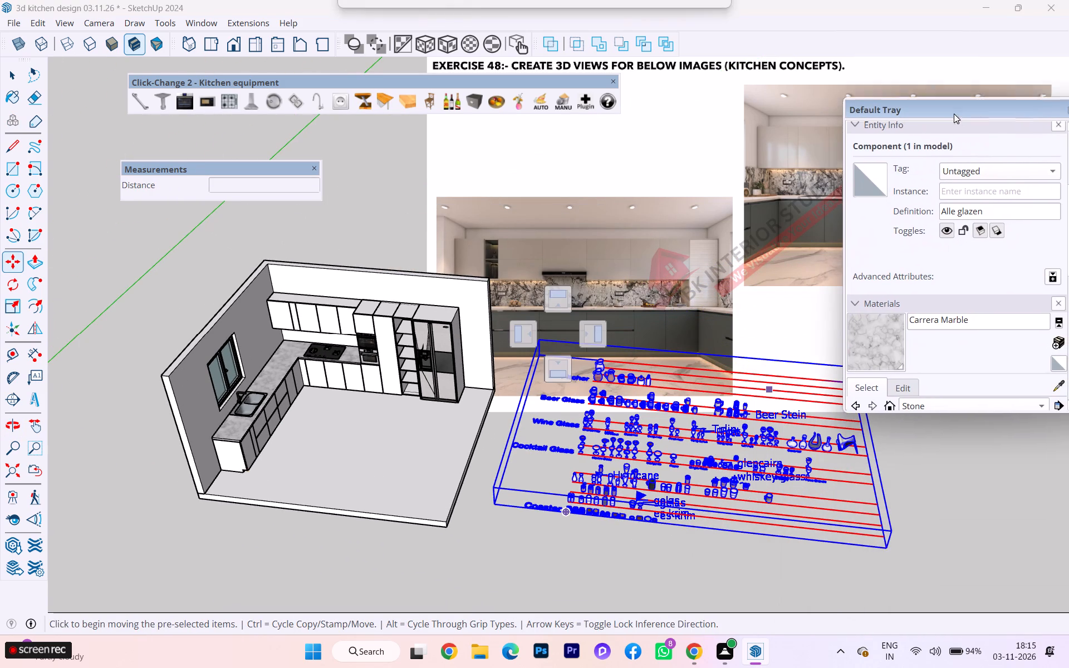
{"action": "left_click_drag", "start_coordinate": [954, 114], "coordinate": [948, 78]}
Deselect the glassware catalogue and examine its beer, wine and cocktail glass rows for pieces suited to the cabinet shelves.
{"action": "scroll", "coordinate": [714, 390], "scroll_direction": "up", "scroll_amount": 1}
{"action": "scroll", "coordinate": [718, 425], "scroll_direction": "down", "scroll_amount": 1}
{"action": "scroll", "coordinate": [718, 448], "scroll_direction": "up", "scroll_amount": 6}
{"action": "scroll", "coordinate": [693, 484], "scroll_direction": "down", "scroll_amount": 1}
{"action": "scroll", "coordinate": [693, 484], "scroll_direction": "up", "scroll_amount": 7}
{"action": "scroll", "coordinate": [685, 477], "scroll_direction": "down", "scroll_amount": 2}
{"action": "scroll", "coordinate": [685, 477], "scroll_direction": "up", "scroll_amount": 1}
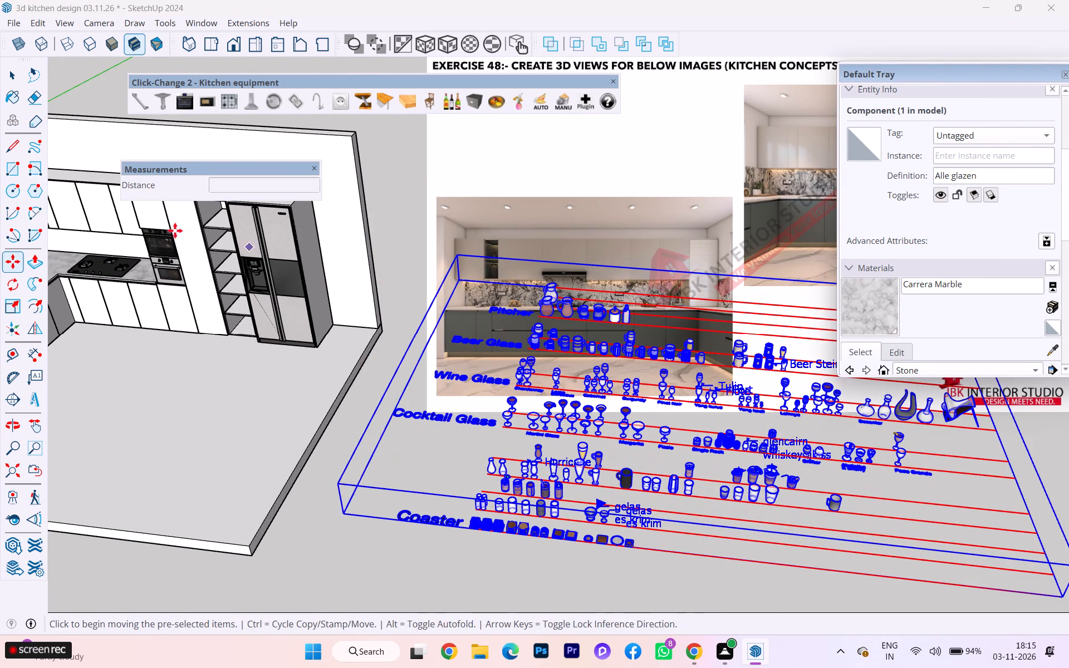
{"action": "left_click", "coordinate": [18, 66]}
{"action": "left_click", "coordinate": [290, 566]}
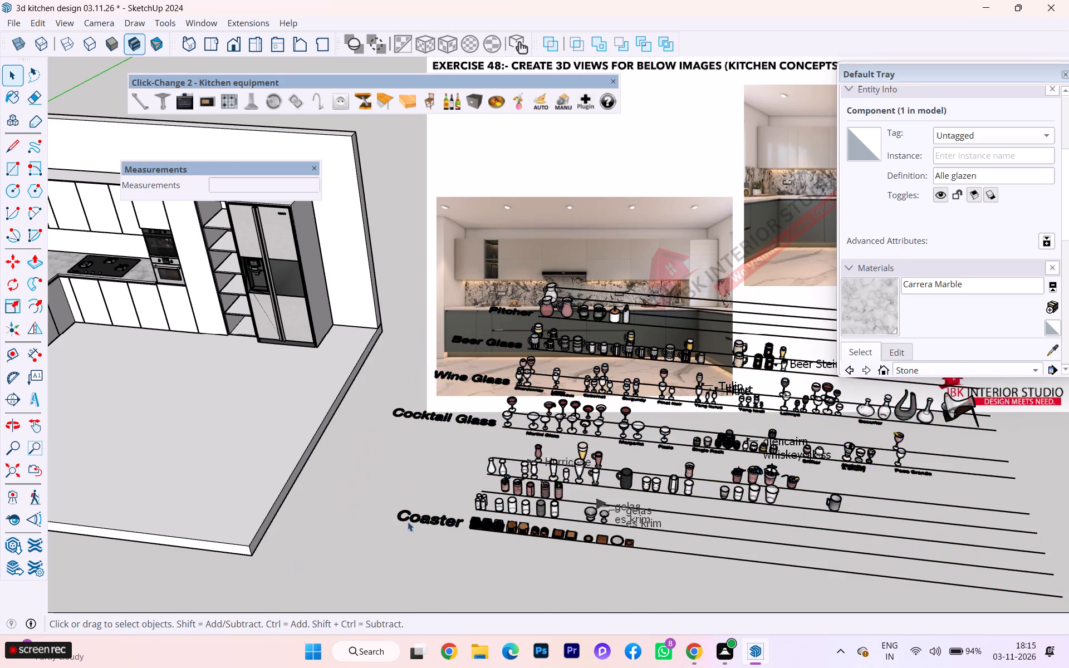
{"action": "scroll", "coordinate": [595, 494], "scroll_direction": "up", "scroll_amount": 3}
{"action": "scroll", "coordinate": [545, 483], "scroll_direction": "up", "scroll_amount": 8}
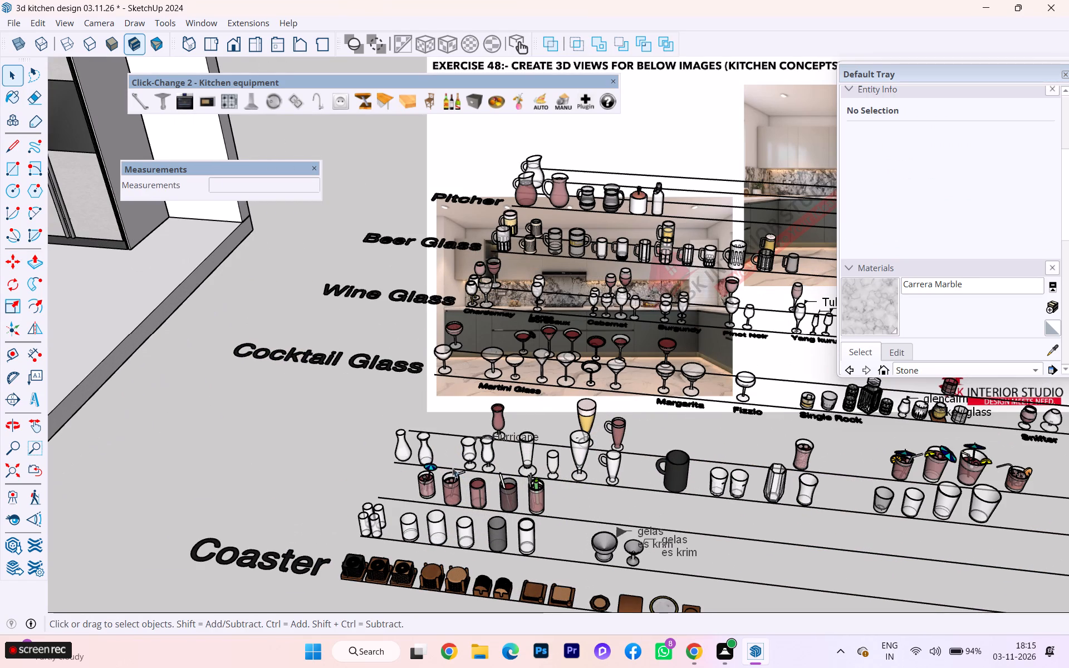
{"action": "scroll", "coordinate": [281, 504], "scroll_direction": "down", "scroll_amount": 4}
{"action": "middle_click_drag", "start_coordinate": [320, 487], "coordinate": [305, 576]}
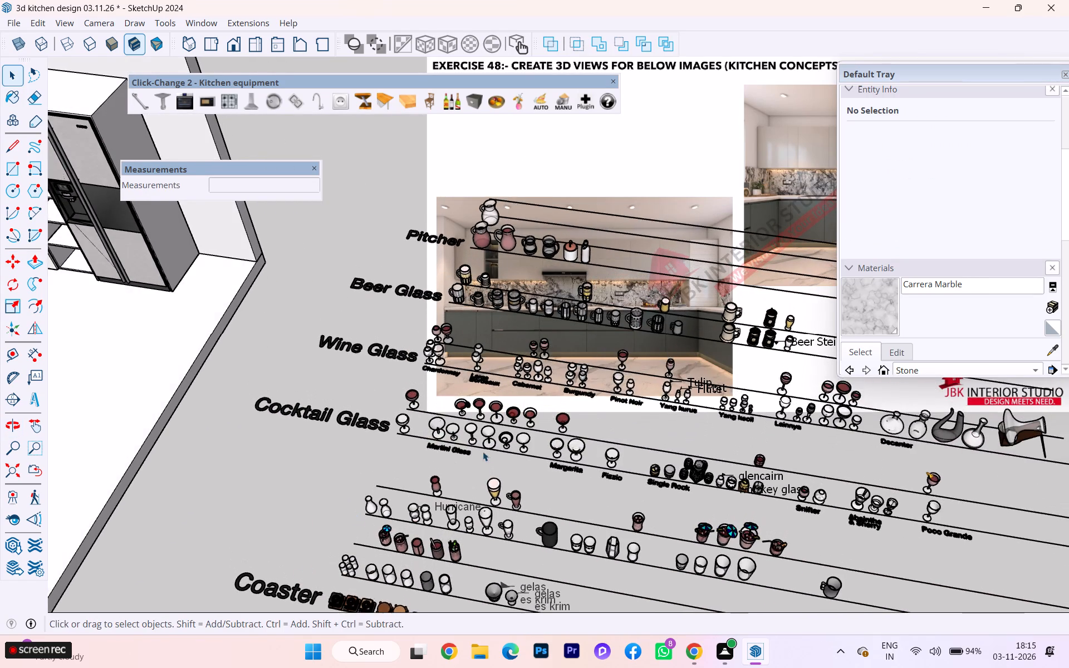
{"action": "scroll", "coordinate": [487, 449], "scroll_direction": "up", "scroll_amount": 3}
{"action": "scroll", "coordinate": [487, 449], "scroll_direction": "down", "scroll_amount": 1}
{"action": "scroll", "coordinate": [487, 449], "scroll_direction": "up", "scroll_amount": 2}
{"action": "scroll", "coordinate": [487, 449], "scroll_direction": "down", "scroll_amount": 2}
{"action": "scroll", "coordinate": [488, 449], "scroll_direction": "up", "scroll_amount": 3}
{"action": "scroll", "coordinate": [573, 431], "scroll_direction": "down", "scroll_amount": 2}
{"action": "scroll", "coordinate": [571, 432], "scroll_direction": "up", "scroll_amount": 1}
{"action": "scroll", "coordinate": [571, 432], "scroll_direction": "down", "scroll_amount": 1}
{"action": "scroll", "coordinate": [570, 433], "scroll_direction": "up", "scroll_amount": 6}
{"action": "scroll", "coordinate": [560, 432], "scroll_direction": "down", "scroll_amount": 4}
{"action": "scroll", "coordinate": [560, 432], "scroll_direction": "up", "scroll_amount": 2}
{"action": "scroll", "coordinate": [649, 442], "scroll_direction": "up", "scroll_amount": 1}
{"action": "scroll", "coordinate": [649, 442], "scroll_direction": "down", "scroll_amount": 1}
{"action": "scroll", "coordinate": [649, 442], "scroll_direction": "up", "scroll_amount": 6}
{"action": "scroll", "coordinate": [649, 442], "scroll_direction": "down", "scroll_amount": 3}
{"action": "scroll", "coordinate": [649, 442], "scroll_direction": "up", "scroll_amount": 7}
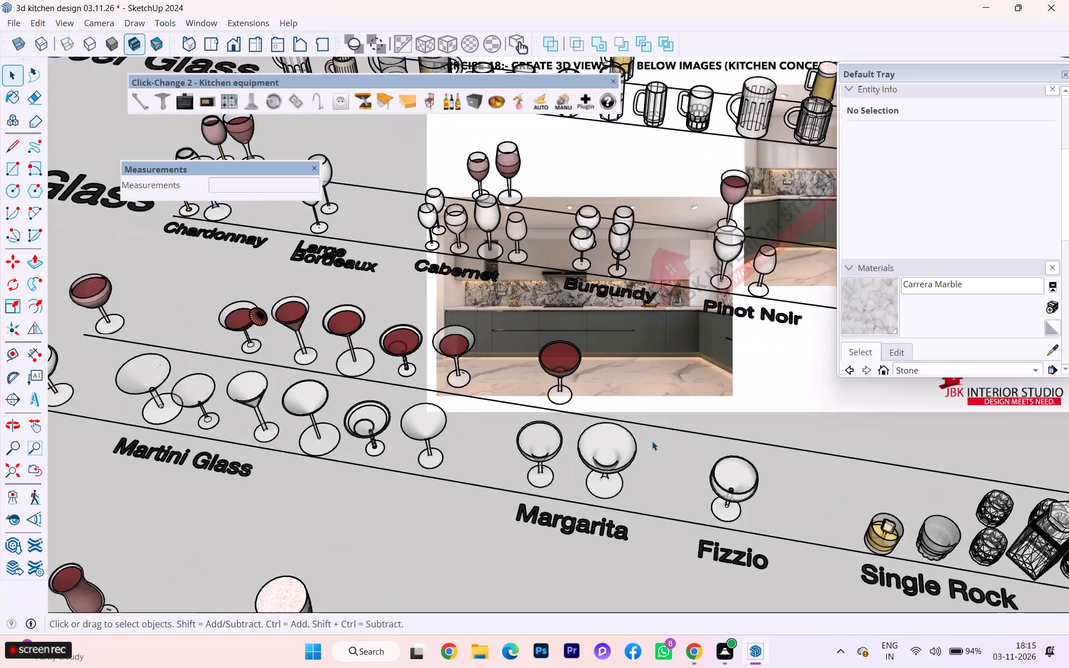
{"action": "middle_click_drag", "start_coordinate": [650, 441], "coordinate": [727, 475]}
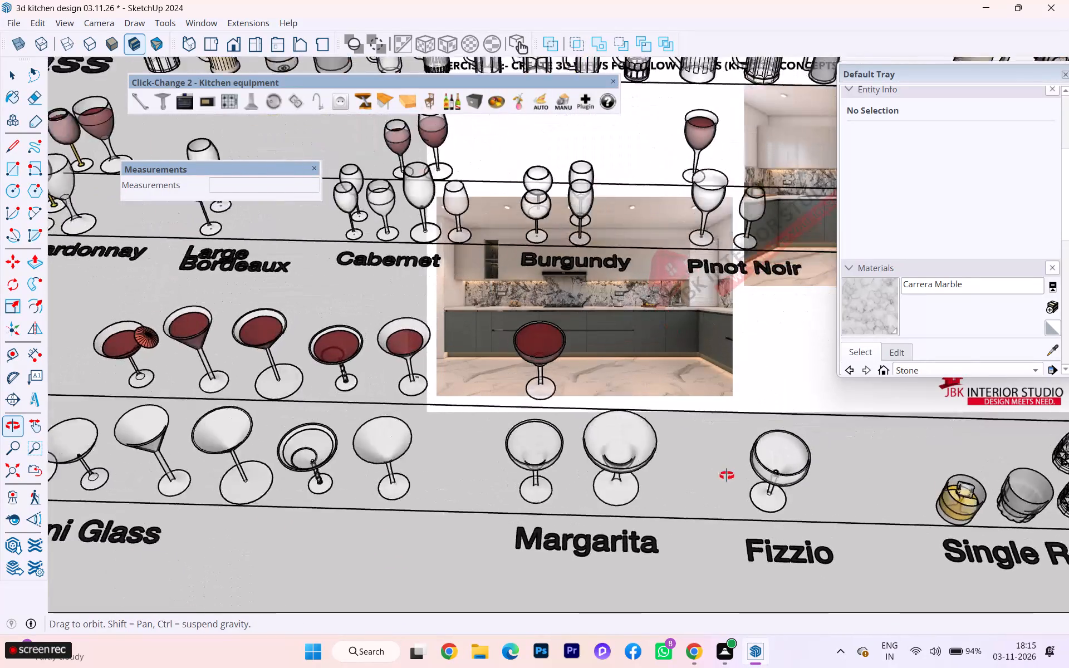
{"action": "middle_click_drag", "start_coordinate": [727, 475], "coordinate": [737, 490]}
{"action": "scroll", "coordinate": [470, 480], "scroll_direction": "down", "scroll_amount": 10}
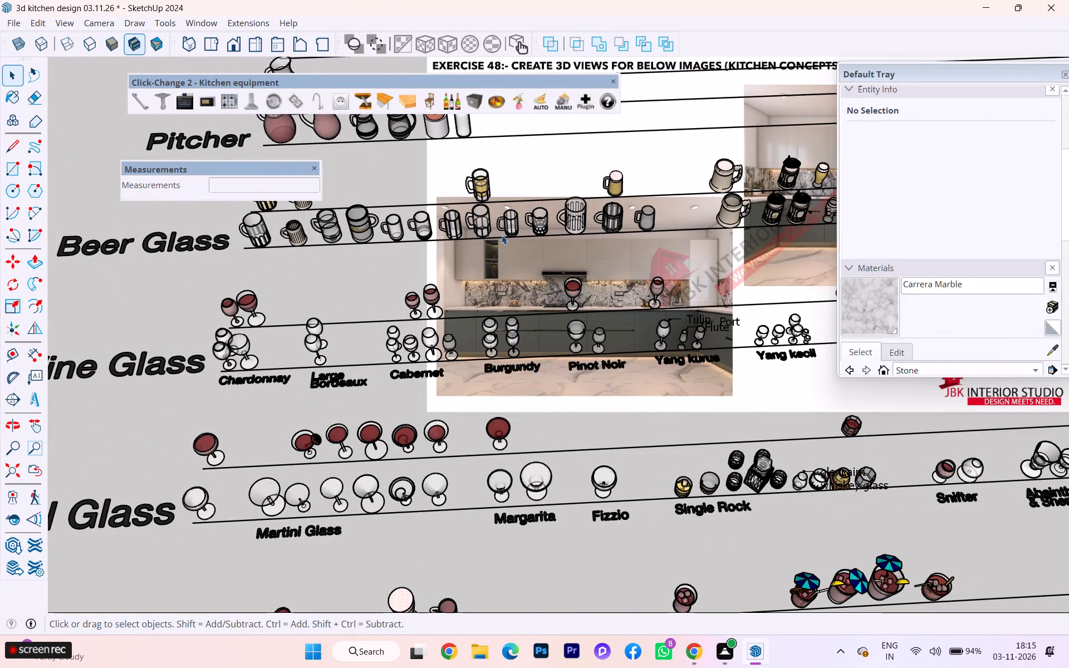
{"action": "scroll", "coordinate": [502, 234], "scroll_direction": "down", "scroll_amount": 1}
{"action": "scroll", "coordinate": [451, 251], "scroll_direction": "down", "scroll_amount": 1}
{"action": "scroll", "coordinate": [397, 289], "scroll_direction": "down", "scroll_amount": 1}
{"action": "scroll", "coordinate": [390, 293], "scroll_direction": "up", "scroll_amount": 3}
{"action": "scroll", "coordinate": [390, 294], "scroll_direction": "down", "scroll_amount": 4}
{"action": "scroll", "coordinate": [335, 366], "scroll_direction": "down", "scroll_amount": 4}
{"action": "scroll", "coordinate": [330, 390], "scroll_direction": "up", "scroll_amount": 1}
{"action": "scroll", "coordinate": [330, 392], "scroll_direction": "down", "scroll_amount": 1}
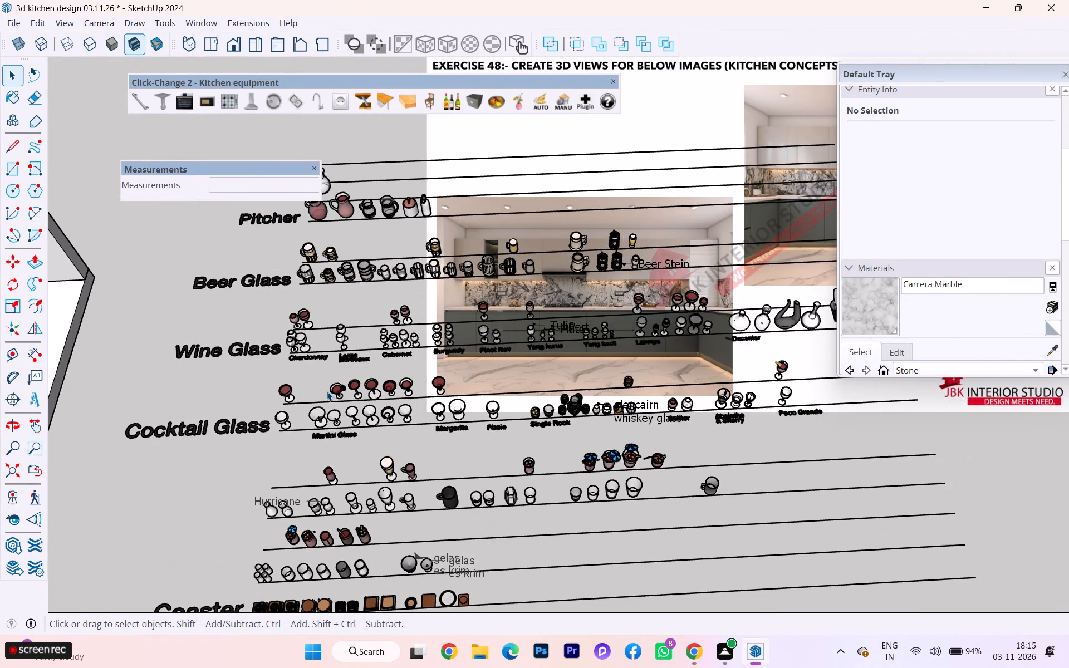
{"action": "scroll", "coordinate": [302, 423], "scroll_direction": "down", "scroll_amount": 2}
{"action": "scroll", "coordinate": [447, 504], "scroll_direction": "up", "scroll_amount": 3}
{"action": "scroll", "coordinate": [456, 492], "scroll_direction": "down", "scroll_amount": 3}
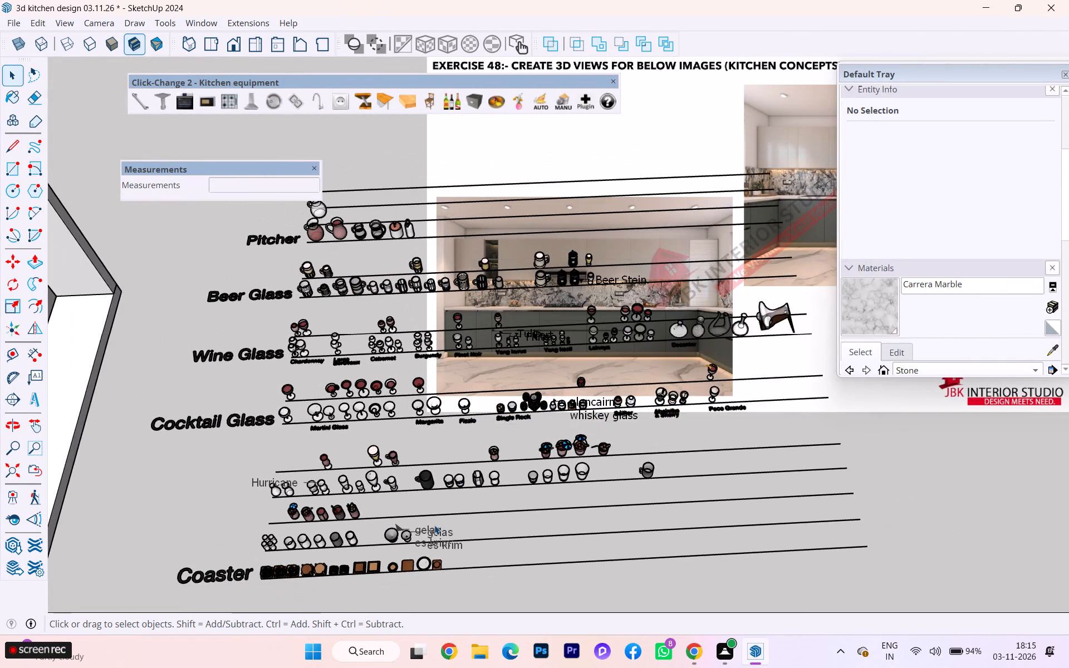
Examine the catalogue's tumbler, carafe and coaster rows for an accessory suited to the kitchen.
{"action": "scroll", "coordinate": [306, 579], "scroll_direction": "down", "scroll_amount": 1}
{"action": "scroll", "coordinate": [305, 579], "scroll_direction": "up", "scroll_amount": 2}
{"action": "scroll", "coordinate": [302, 579], "scroll_direction": "down", "scroll_amount": 1}
{"action": "scroll", "coordinate": [302, 579], "scroll_direction": "up", "scroll_amount": 2}
{"action": "scroll", "coordinate": [302, 579], "scroll_direction": "down", "scroll_amount": 5}
{"action": "scroll", "coordinate": [302, 579], "scroll_direction": "up", "scroll_amount": 9}
{"action": "scroll", "coordinate": [291, 569], "scroll_direction": "down", "scroll_amount": 2}
{"action": "scroll", "coordinate": [291, 569], "scroll_direction": "up", "scroll_amount": 6}
{"action": "scroll", "coordinate": [291, 569], "scroll_direction": "down", "scroll_amount": 1}
{"action": "scroll", "coordinate": [291, 569], "scroll_direction": "up", "scroll_amount": 1}
{"action": "scroll", "coordinate": [291, 569], "scroll_direction": "down", "scroll_amount": 1}
{"action": "scroll", "coordinate": [291, 569], "scroll_direction": "up", "scroll_amount": 5}
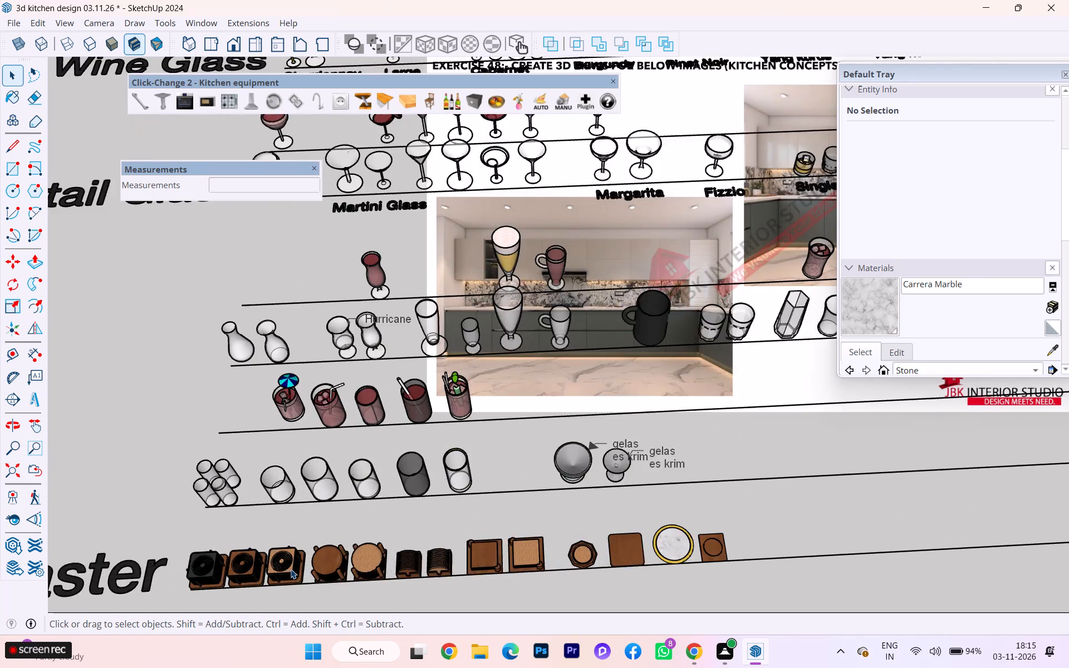
{"action": "scroll", "coordinate": [291, 569], "scroll_direction": "up", "scroll_amount": 4}
{"action": "middle_click_drag", "start_coordinate": [279, 579], "coordinate": [298, 333]}
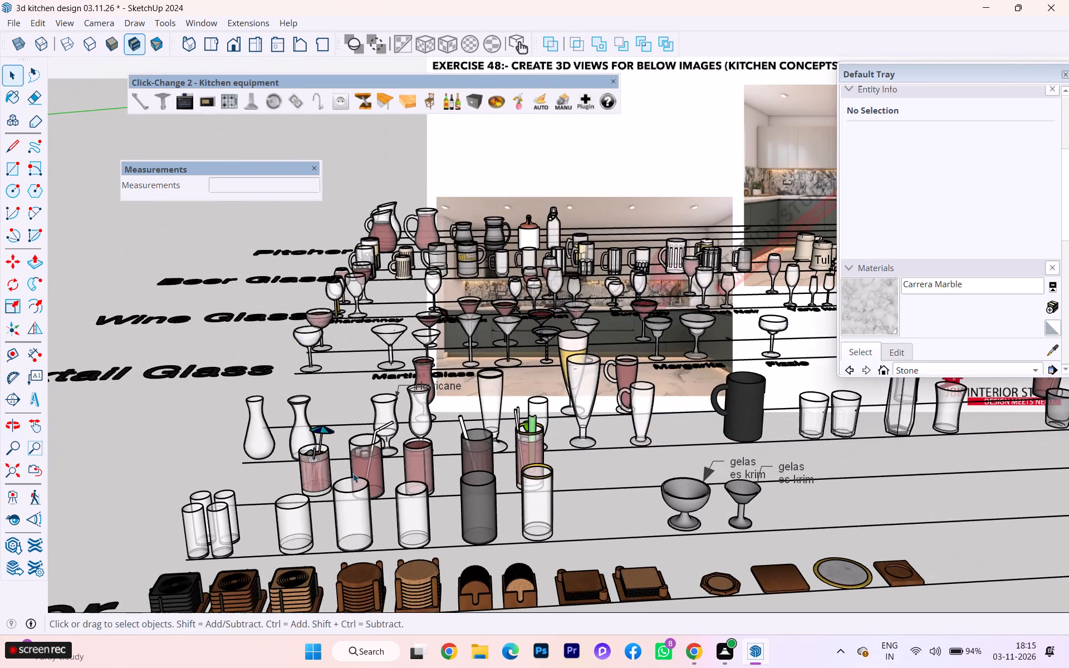
{"action": "scroll", "coordinate": [431, 444], "scroll_direction": "down", "scroll_amount": 2}
{"action": "scroll", "coordinate": [438, 439], "scroll_direction": "up", "scroll_amount": 7}
{"action": "scroll", "coordinate": [439, 438], "scroll_direction": "down", "scroll_amount": 1}
{"action": "scroll", "coordinate": [438, 667], "scroll_direction": "up", "scroll_amount": 4}
{"action": "scroll", "coordinate": [438, 667], "scroll_direction": "down", "scroll_amount": 1}
{"action": "scroll", "coordinate": [438, 662], "scroll_direction": "up", "scroll_amount": 1}
{"action": "scroll", "coordinate": [400, 514], "scroll_direction": "up", "scroll_amount": 2}
{"action": "scroll", "coordinate": [400, 514], "scroll_direction": "down", "scroll_amount": 3}
{"action": "scroll", "coordinate": [400, 514], "scroll_direction": "up", "scroll_amount": 3}
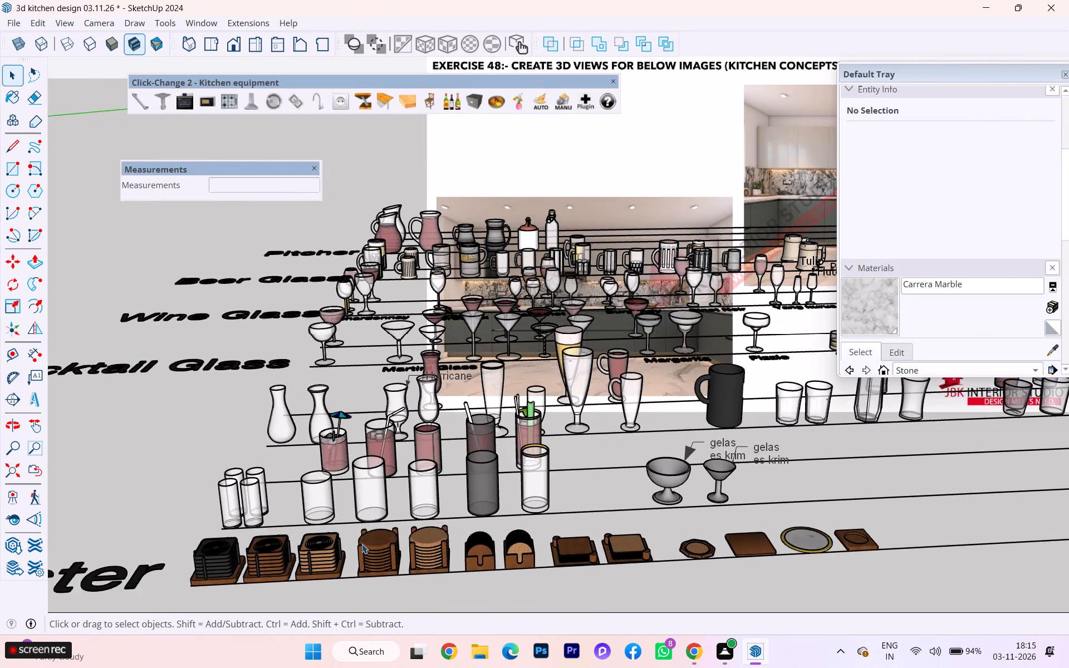
{"action": "scroll", "coordinate": [361, 544], "scroll_direction": "up", "scroll_amount": 4}
{"action": "scroll", "coordinate": [356, 548], "scroll_direction": "down", "scroll_amount": 1}
{"action": "scroll", "coordinate": [350, 550], "scroll_direction": "up", "scroll_amount": 1}
{"action": "scroll", "coordinate": [207, 579], "scroll_direction": "up", "scroll_amount": 11}
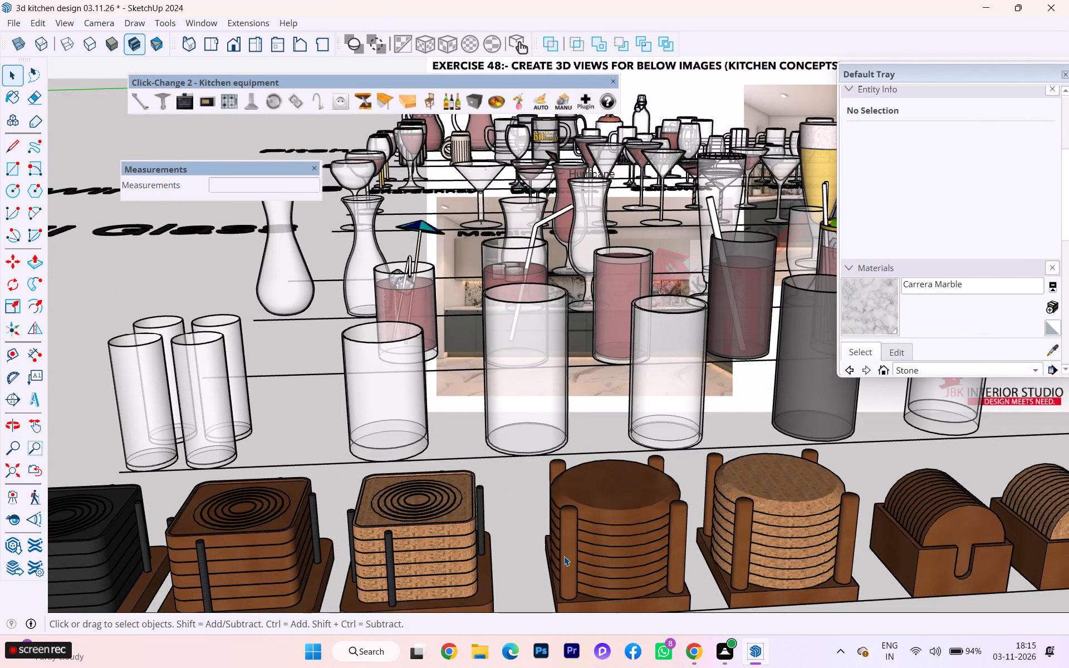
{"action": "scroll", "coordinate": [626, 550], "scroll_direction": "up", "scroll_amount": 1}
{"action": "scroll", "coordinate": [537, 539], "scroll_direction": "down", "scroll_amount": 5}
{"action": "scroll", "coordinate": [827, 554], "scroll_direction": "up", "scroll_amount": 3}
{"action": "scroll", "coordinate": [827, 554], "scroll_direction": "down", "scroll_amount": 2}
{"action": "scroll", "coordinate": [827, 554], "scroll_direction": "up", "scroll_amount": 4}
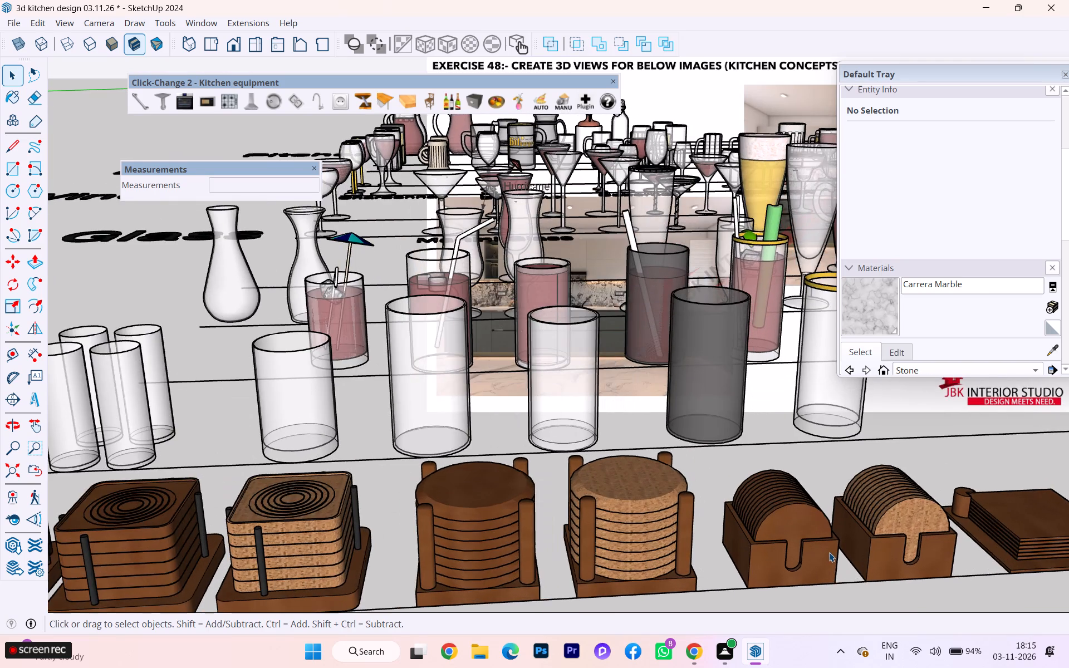
{"action": "scroll", "coordinate": [829, 552], "scroll_direction": "down", "scroll_amount": 5}
{"action": "scroll", "coordinate": [827, 549], "scroll_direction": "up", "scroll_amount": 8}
{"action": "scroll", "coordinate": [823, 541], "scroll_direction": "down", "scroll_amount": 1}
{"action": "scroll", "coordinate": [823, 541], "scroll_direction": "up", "scroll_amount": 5}
{"action": "scroll", "coordinate": [862, 449], "scroll_direction": "up", "scroll_amount": 1}
{"action": "scroll", "coordinate": [862, 449], "scroll_direction": "down", "scroll_amount": 3}
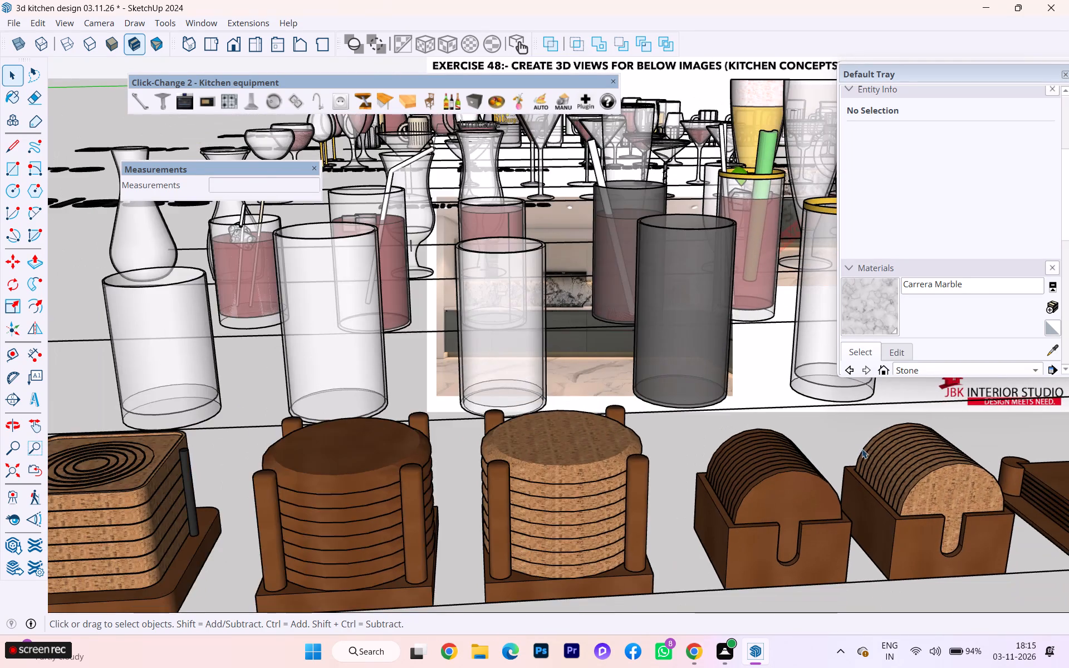
{"action": "scroll", "coordinate": [869, 442], "scroll_direction": "down", "scroll_amount": 1}
{"action": "scroll", "coordinate": [870, 442], "scroll_direction": "up", "scroll_amount": 1}
{"action": "scroll", "coordinate": [870, 442], "scroll_direction": "down", "scroll_amount": 2}
{"action": "scroll", "coordinate": [870, 442], "scroll_direction": "up", "scroll_amount": 3}
{"action": "scroll", "coordinate": [870, 442], "scroll_direction": "down", "scroll_amount": 7}
{"action": "scroll", "coordinate": [901, 445], "scroll_direction": "up", "scroll_amount": 3}
{"action": "scroll", "coordinate": [901, 446], "scroll_direction": "down", "scroll_amount": 10}
{"action": "scroll", "coordinate": [919, 453], "scroll_direction": "up", "scroll_amount": 4}
{"action": "scroll", "coordinate": [919, 453], "scroll_direction": "down", "scroll_amount": 2}
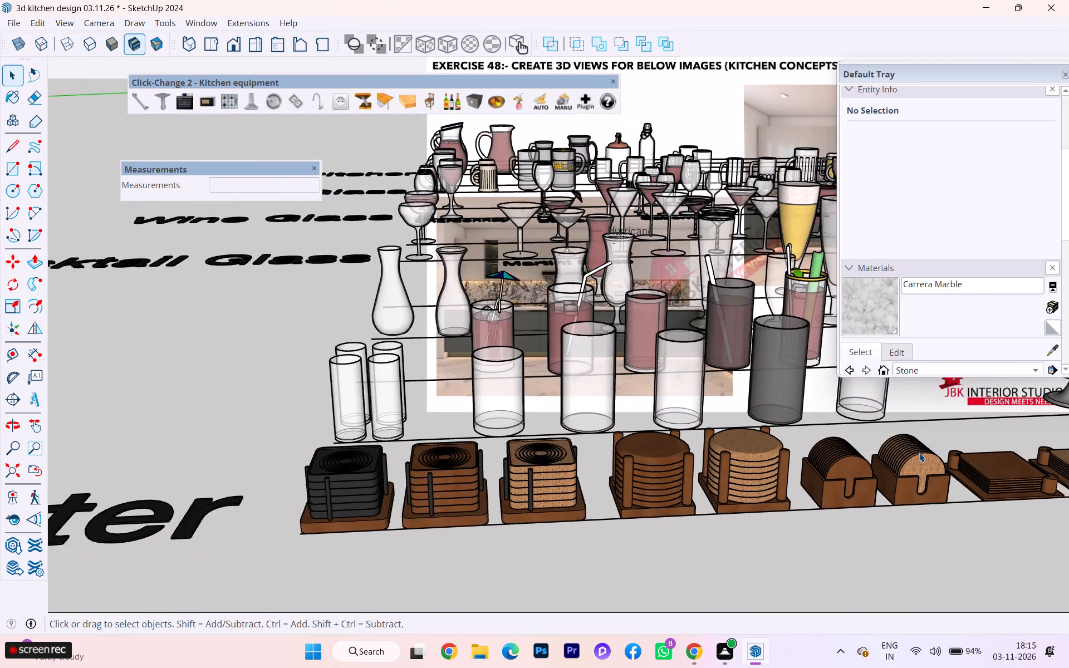
{"action": "scroll", "coordinate": [919, 453], "scroll_direction": "down", "scroll_amount": 2}
{"action": "scroll", "coordinate": [919, 456], "scroll_direction": "up", "scroll_amount": 1}
{"action": "scroll", "coordinate": [919, 456], "scroll_direction": "down", "scroll_amount": 2}
{"action": "scroll", "coordinate": [918, 460], "scroll_direction": "up", "scroll_amount": 3}
{"action": "scroll", "coordinate": [917, 461], "scroll_direction": "down", "scroll_amount": 5}
{"action": "scroll", "coordinate": [914, 471], "scroll_direction": "up", "scroll_amount": 1}
{"action": "scroll", "coordinate": [914, 471], "scroll_direction": "down", "scroll_amount": 3}
{"action": "scroll", "coordinate": [898, 493], "scroll_direction": "up", "scroll_amount": 2}
{"action": "scroll", "coordinate": [900, 492], "scroll_direction": "down", "scroll_amount": 1}
{"action": "scroll", "coordinate": [900, 491], "scroll_direction": "up", "scroll_amount": 2}
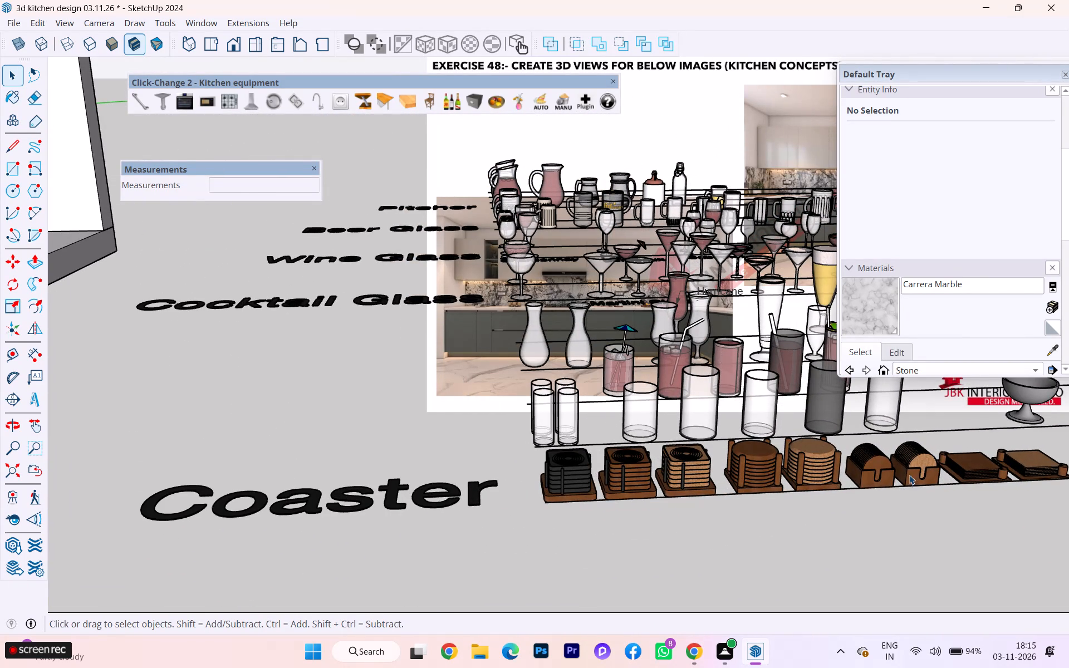
Inside the glassware catalogue component, cut the round cork coasters standing upright in their slotted wooden holder.
{"action": "left_click", "coordinate": [915, 468]}
{"action": "scroll", "coordinate": [920, 478], "scroll_direction": "up", "scroll_amount": 5}
{"action": "double_click", "coordinate": [923, 475]}
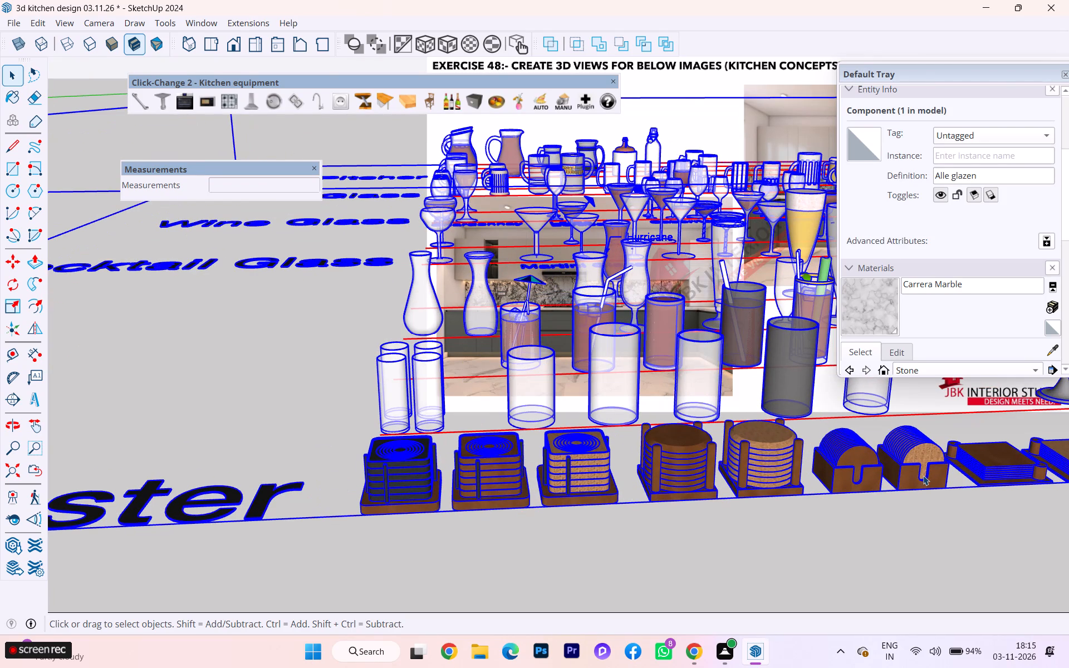
{"action": "left_click", "coordinate": [924, 469]}
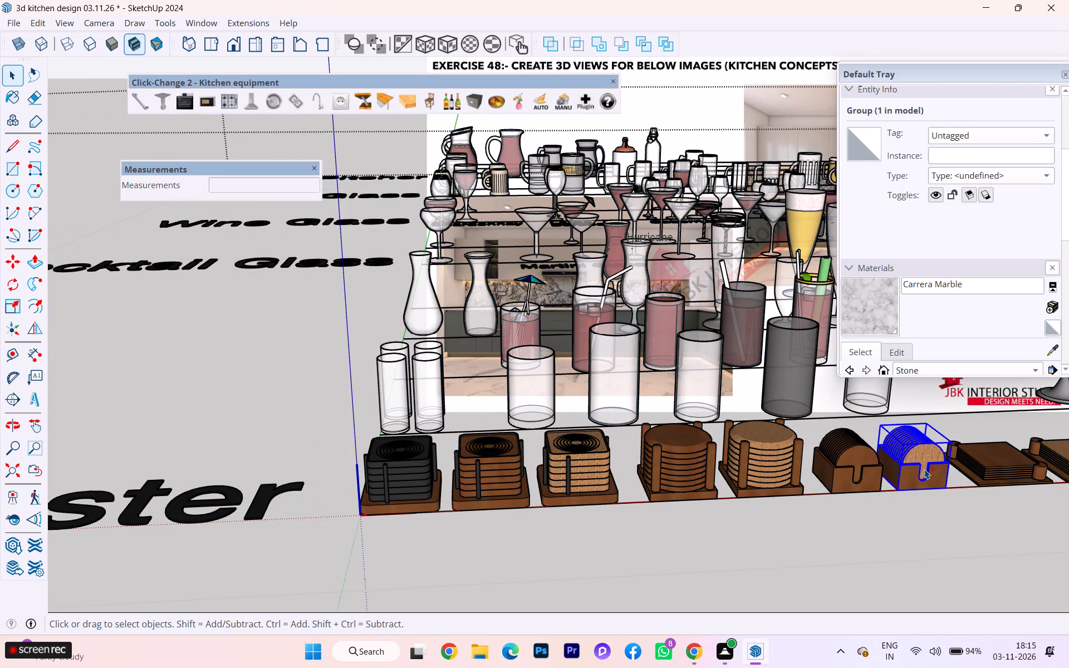
{"action": "key", "text": "ctrl+x"}
Leave the catalogue component and paste the cork coaster holder onto the marble countertop in the wall corner beside the hob.
{"action": "scroll", "coordinate": [926, 492], "scroll_direction": "down", "scroll_amount": 6}
{"action": "scroll", "coordinate": [978, 546], "scroll_direction": "down", "scroll_amount": 6}
{"action": "scroll", "coordinate": [978, 547], "scroll_direction": "up", "scroll_amount": 1}
{"action": "scroll", "coordinate": [978, 547], "scroll_direction": "down", "scroll_amount": 4}
{"action": "scroll", "coordinate": [978, 548], "scroll_direction": "up", "scroll_amount": 4}
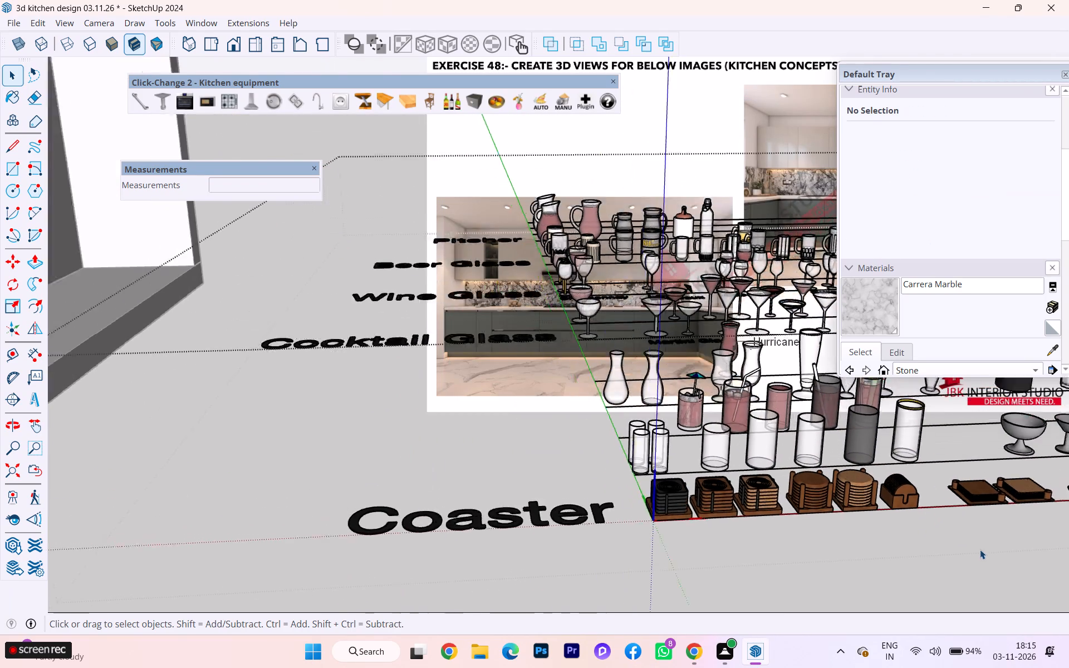
{"action": "scroll", "coordinate": [989, 546], "scroll_direction": "down", "scroll_amount": 3}
{"action": "scroll", "coordinate": [989, 546], "scroll_direction": "up", "scroll_amount": 5}
{"action": "scroll", "coordinate": [989, 546], "scroll_direction": "down", "scroll_amount": 3}
{"action": "scroll", "coordinate": [989, 546], "scroll_direction": "up", "scroll_amount": 1}
{"action": "scroll", "coordinate": [989, 546], "scroll_direction": "down", "scroll_amount": 4}
{"action": "scroll", "coordinate": [996, 549], "scroll_direction": "up", "scroll_amount": 1}
{"action": "scroll", "coordinate": [996, 549], "scroll_direction": "down", "scroll_amount": 2}
{"action": "scroll", "coordinate": [996, 551], "scroll_direction": "up", "scroll_amount": 1}
{"action": "scroll", "coordinate": [996, 551], "scroll_direction": "down", "scroll_amount": 3}
{"action": "scroll", "coordinate": [1002, 549], "scroll_direction": "up", "scroll_amount": 1}
{"action": "scroll", "coordinate": [1002, 549], "scroll_direction": "down", "scroll_amount": 3}
{"action": "scroll", "coordinate": [1002, 549], "scroll_direction": "up", "scroll_amount": 2}
{"action": "scroll", "coordinate": [1002, 549], "scroll_direction": "down", "scroll_amount": 2}
{"action": "scroll", "coordinate": [1006, 551], "scroll_direction": "up", "scroll_amount": 3}
{"action": "scroll", "coordinate": [1006, 551], "scroll_direction": "down", "scroll_amount": 2}
{"action": "scroll", "coordinate": [1006, 551], "scroll_direction": "up", "scroll_amount": 2}
{"action": "scroll", "coordinate": [1006, 551], "scroll_direction": "down", "scroll_amount": 2}
{"action": "scroll", "coordinate": [1006, 551], "scroll_direction": "up", "scroll_amount": 3}
{"action": "scroll", "coordinate": [1006, 551], "scroll_direction": "down", "scroll_amount": 3}
{"action": "scroll", "coordinate": [988, 553], "scroll_direction": "up", "scroll_amount": 4}
{"action": "scroll", "coordinate": [988, 553], "scroll_direction": "down", "scroll_amount": 2}
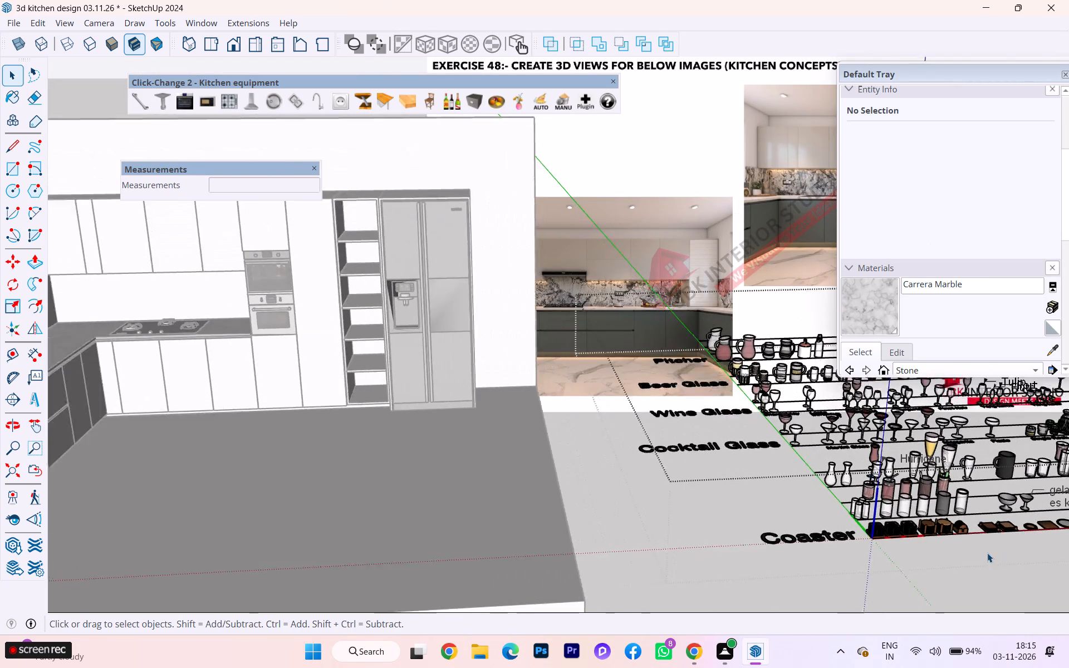
{"action": "scroll", "coordinate": [987, 553], "scroll_direction": "down", "scroll_amount": 7}
{"action": "scroll", "coordinate": [1021, 542], "scroll_direction": "up", "scroll_amount": 1}
{"action": "scroll", "coordinate": [1021, 542], "scroll_direction": "down", "scroll_amount": 2}
{"action": "scroll", "coordinate": [488, 431], "scroll_direction": "up", "scroll_amount": 4}
{"action": "left_click", "coordinate": [190, 430]}
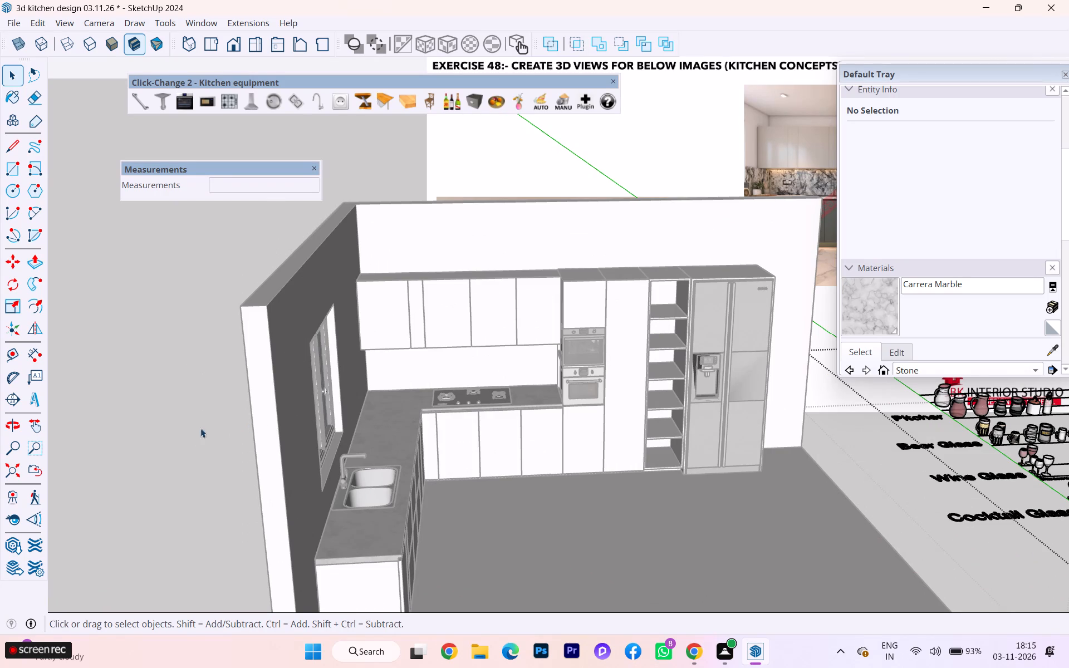
{"action": "double_click", "coordinate": [164, 429]}
{"action": "scroll", "coordinate": [377, 397], "scroll_direction": "up", "scroll_amount": 11}
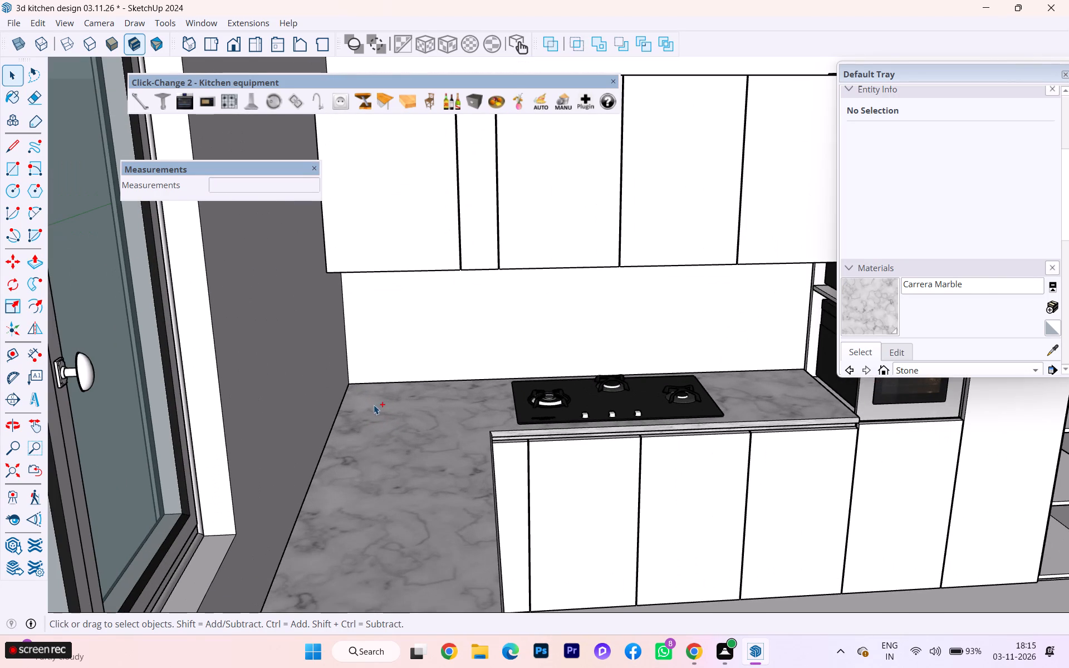
{"action": "key", "text": "ctrl+v"}
{"action": "scroll", "coordinate": [367, 423], "scroll_direction": "up", "scroll_amount": 6}
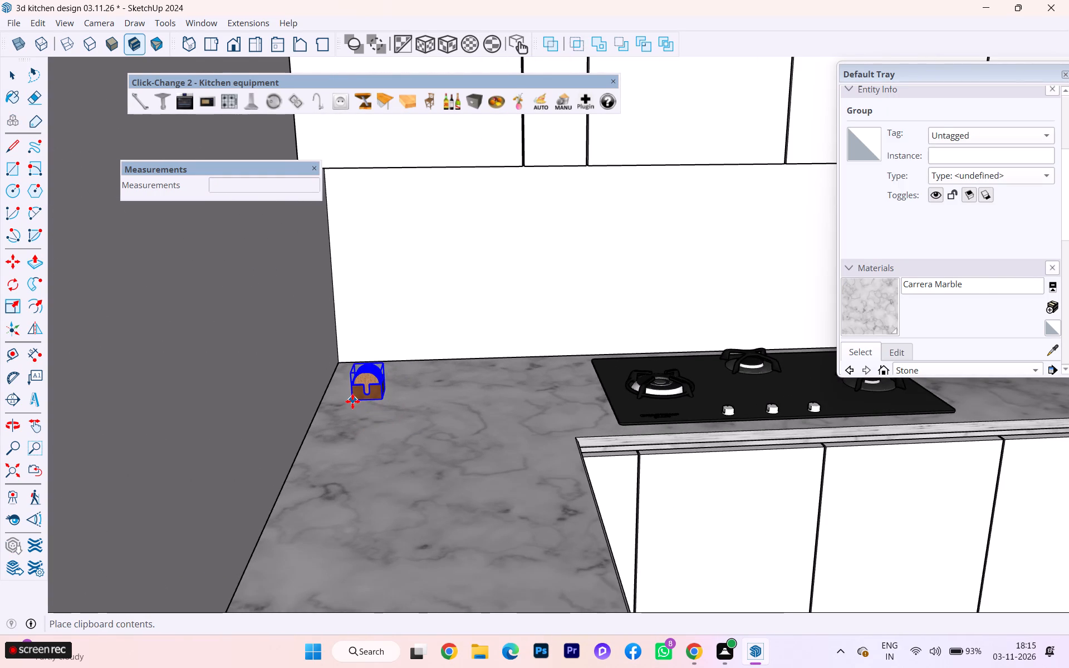
{"action": "left_click", "coordinate": [350, 404]}
Scale the coaster holder up uniformly by about 1.64, keeping its front base corner fixed on the countertop.
{"action": "scroll", "coordinate": [359, 382], "scroll_direction": "up", "scroll_amount": 1}
{"action": "scroll", "coordinate": [360, 380], "scroll_direction": "down", "scroll_amount": 1}
{"action": "scroll", "coordinate": [360, 377], "scroll_direction": "up", "scroll_amount": 10}
{"action": "scroll", "coordinate": [371, 365], "scroll_direction": "down", "scroll_amount": 1}
{"action": "scroll", "coordinate": [371, 365], "scroll_direction": "up", "scroll_amount": 1}
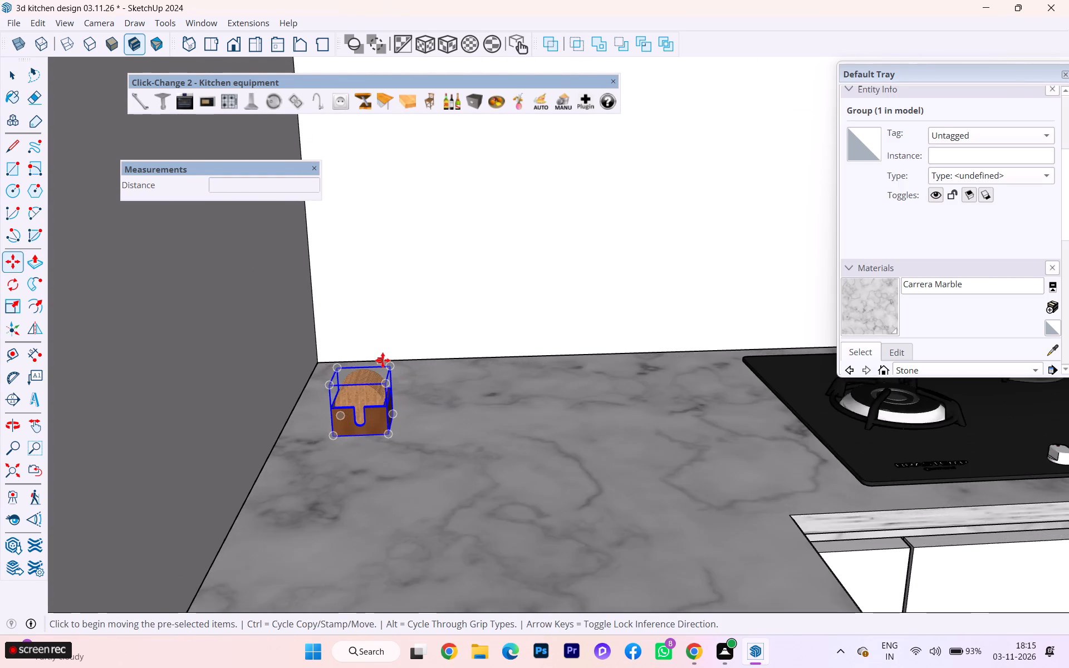
{"action": "scroll", "coordinate": [383, 360], "scroll_direction": "up", "scroll_amount": 2}
{"action": "key", "text": "s"}
{"action": "scroll", "coordinate": [384, 360], "scroll_direction": "up", "scroll_amount": 2}
{"action": "scroll", "coordinate": [384, 360], "scroll_direction": "down", "scroll_amount": 1}
{"action": "scroll", "coordinate": [384, 360], "scroll_direction": "up", "scroll_amount": 2}
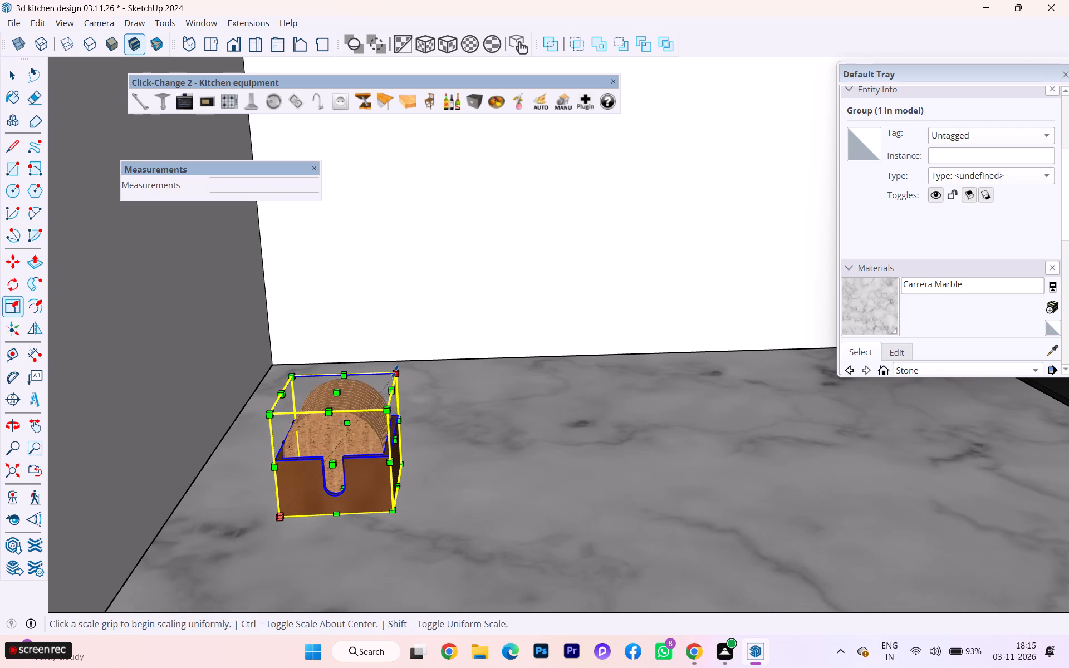
{"action": "left_click", "coordinate": [395, 371]}
{"action": "left_click", "coordinate": [462, 297]}
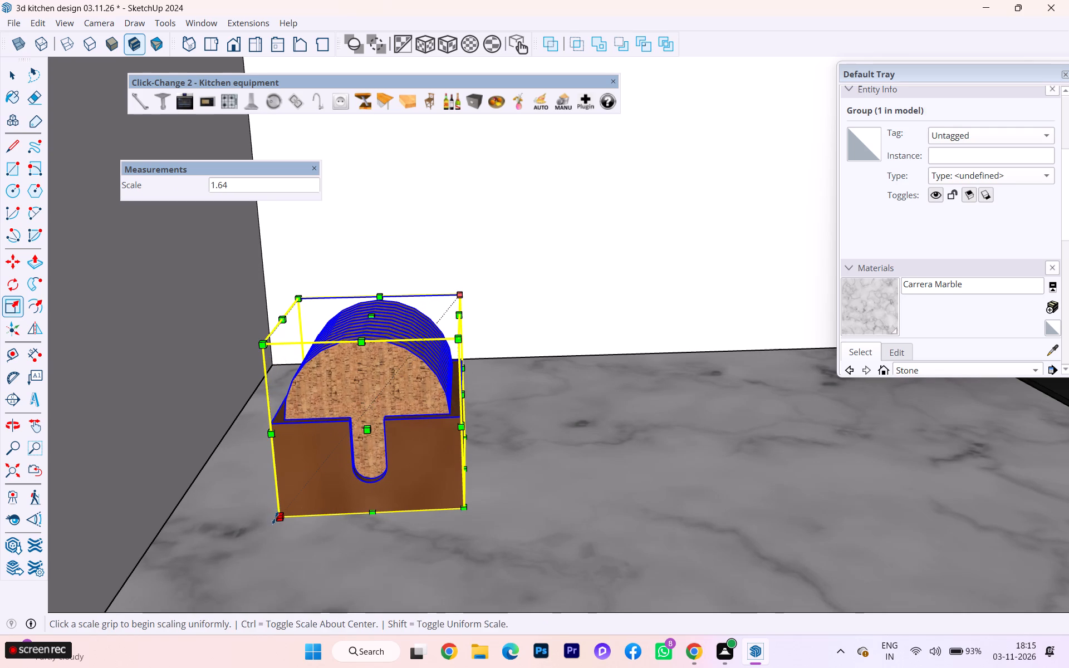
{"action": "key", "text": "comma"}
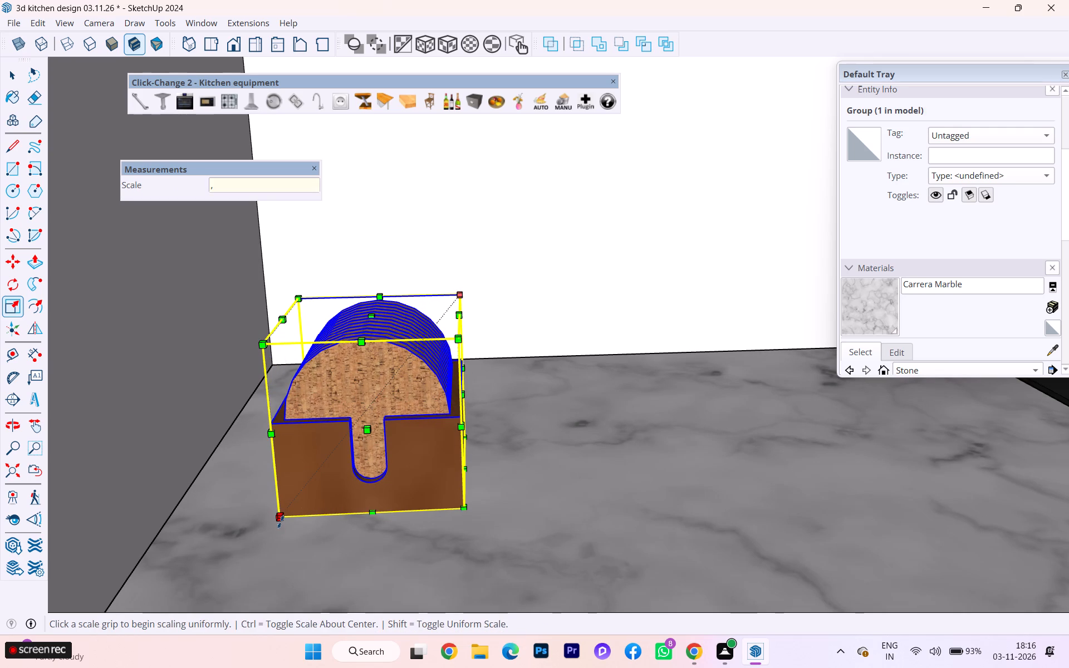
Move the coaster holder about 8 13/16" toward the back wall, ease it 1" back out, and deselect it.
{"action": "key", "text": "m"}
{"action": "left_click", "coordinate": [282, 517]}
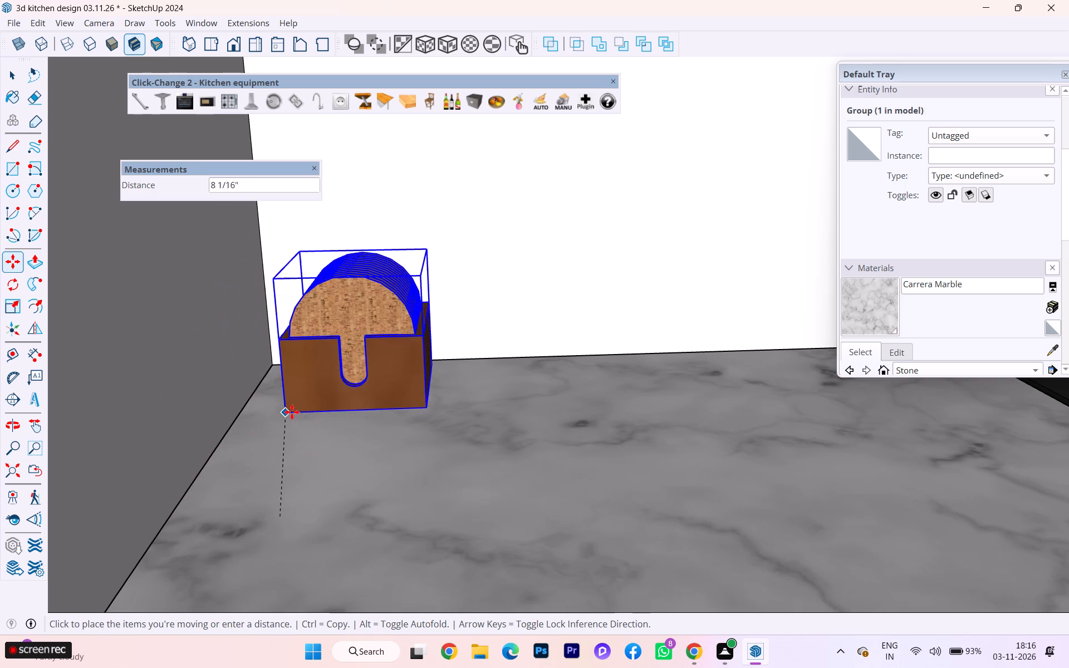
{"action": "middle_click_drag", "start_coordinate": [223, 470], "coordinate": [60, 531]}
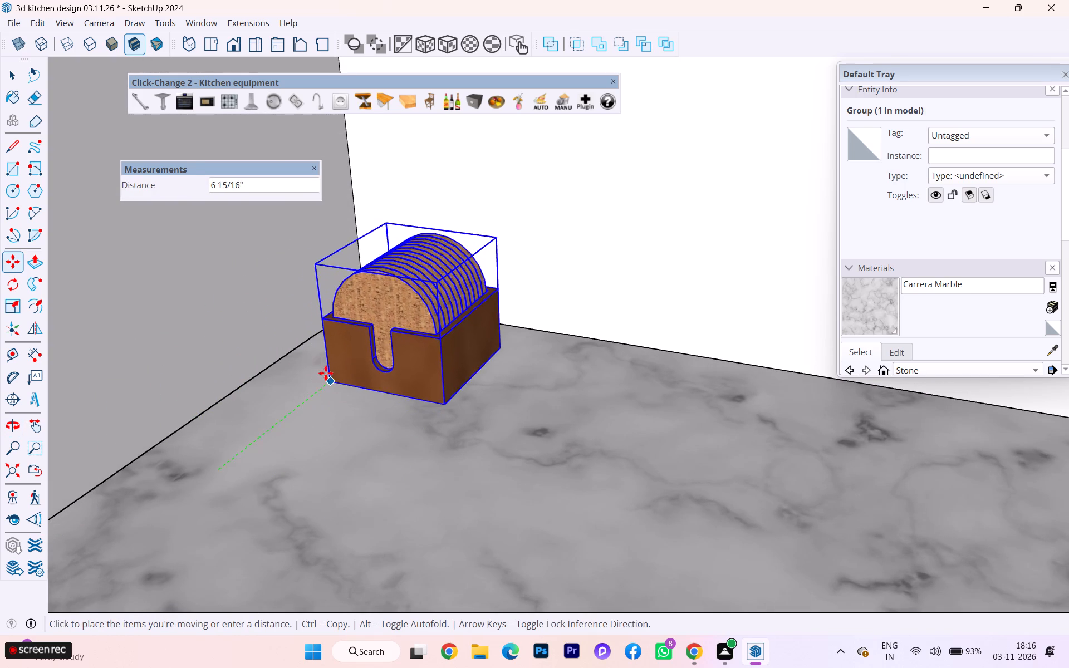
{"action": "left_click", "coordinate": [362, 352]}
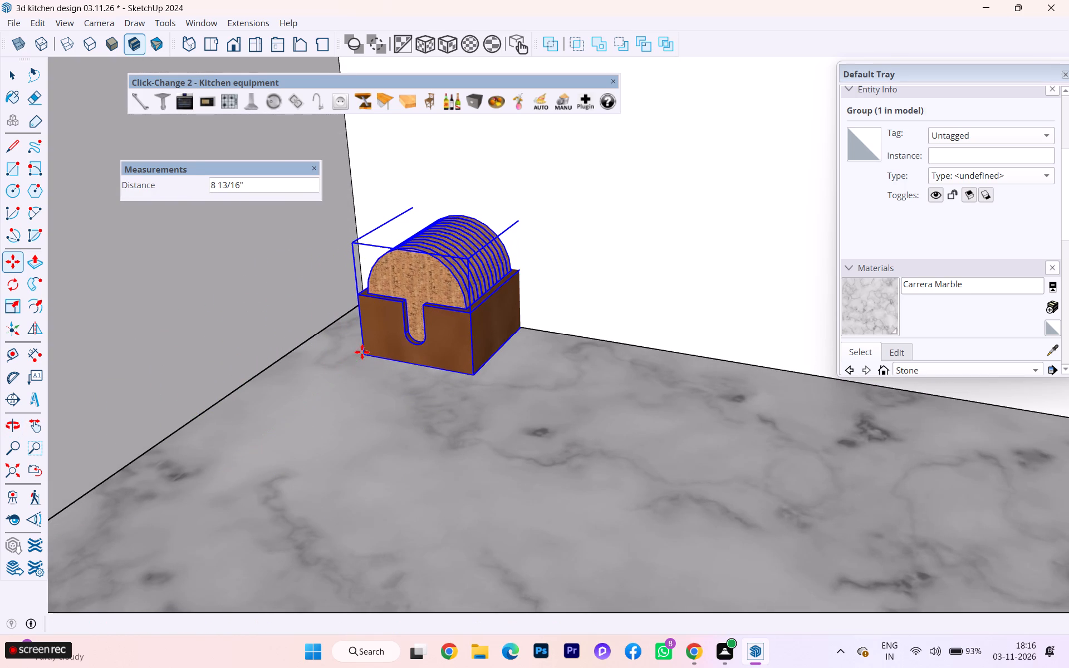
{"action": "left_click", "coordinate": [358, 356]}
{"action": "left_click", "coordinate": [350, 364]}
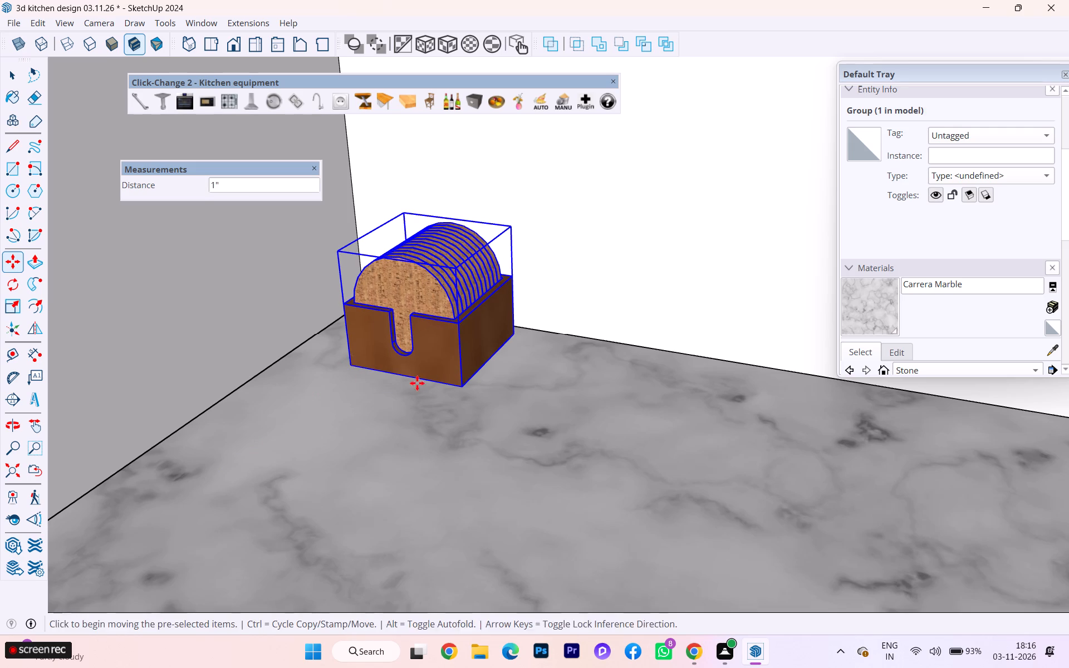
{"action": "scroll", "coordinate": [444, 407], "scroll_direction": "down", "scroll_amount": 1}
{"action": "middle_click_drag", "start_coordinate": [408, 425], "coordinate": [306, 492]}
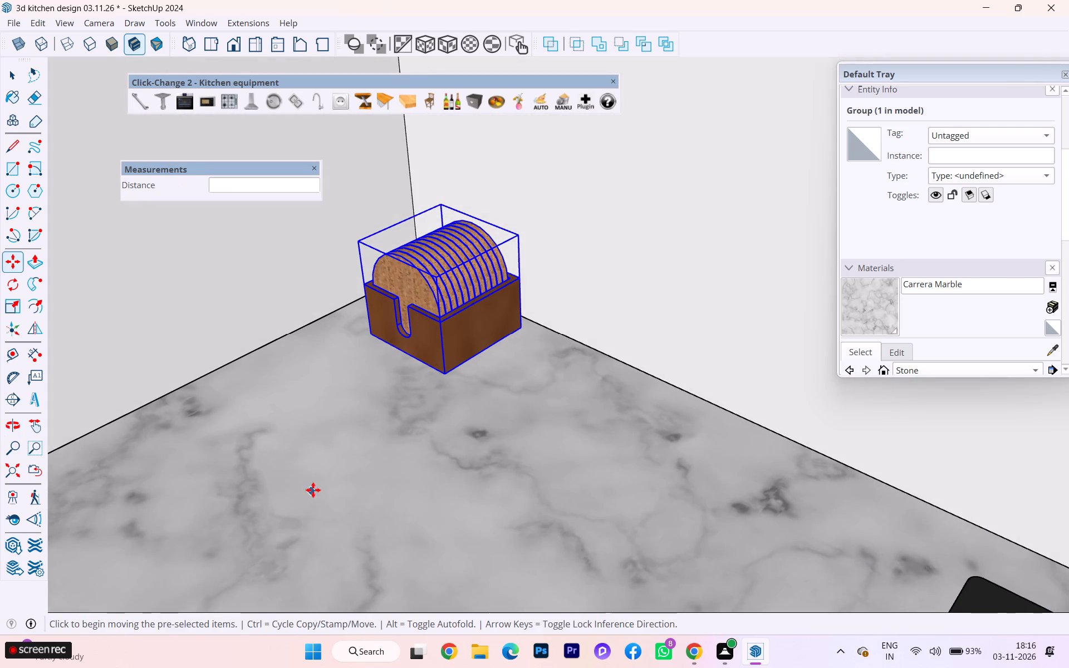
{"action": "key", "text": "Escape"}
Check the coaster holder's size and position in the countertop corner relative to the walls and hob.
{"action": "scroll", "coordinate": [397, 448], "scroll_direction": "up", "scroll_amount": 1}
{"action": "scroll", "coordinate": [397, 448], "scroll_direction": "down", "scroll_amount": 6}
{"action": "scroll", "coordinate": [398, 446], "scroll_direction": "up", "scroll_amount": 1}
{"action": "scroll", "coordinate": [398, 446], "scroll_direction": "down", "scroll_amount": 3}
{"action": "middle_click_drag", "start_coordinate": [396, 445], "coordinate": [640, 367]}
{"action": "scroll", "coordinate": [292, 379], "scroll_direction": "down", "scroll_amount": 2}
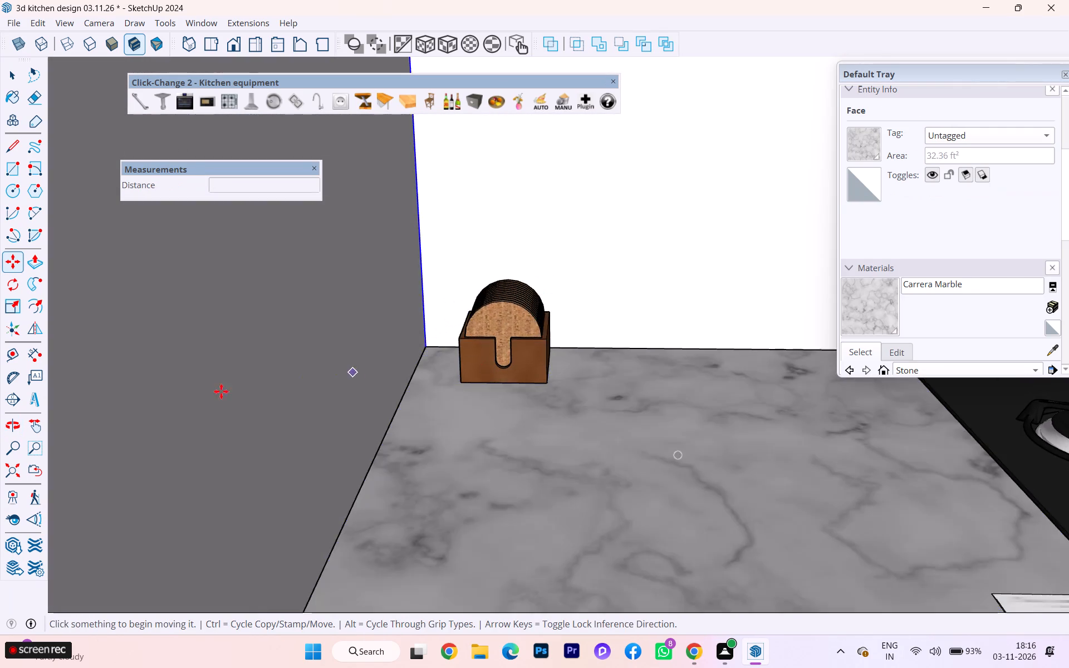
{"action": "scroll", "coordinate": [221, 391], "scroll_direction": "down", "scroll_amount": 5}
{"action": "scroll", "coordinate": [197, 410], "scroll_direction": "up", "scroll_amount": 5}
{"action": "scroll", "coordinate": [187, 423], "scroll_direction": "down", "scroll_amount": 3}
{"action": "scroll", "coordinate": [192, 429], "scroll_direction": "up", "scroll_amount": 1}
{"action": "scroll", "coordinate": [192, 430], "scroll_direction": "down", "scroll_amount": 5}
{"action": "scroll", "coordinate": [292, 433], "scroll_direction": "up", "scroll_amount": 7}
{"action": "scroll", "coordinate": [295, 434], "scroll_direction": "down", "scroll_amount": 4}
{"action": "scroll", "coordinate": [248, 421], "scroll_direction": "down", "scroll_amount": 5}
{"action": "scroll", "coordinate": [236, 423], "scroll_direction": "up", "scroll_amount": 1}
{"action": "scroll", "coordinate": [227, 426], "scroll_direction": "down", "scroll_amount": 1}
{"action": "scroll", "coordinate": [225, 426], "scroll_direction": "up", "scroll_amount": 1}
{"action": "scroll", "coordinate": [220, 433], "scroll_direction": "down", "scroll_amount": 4}
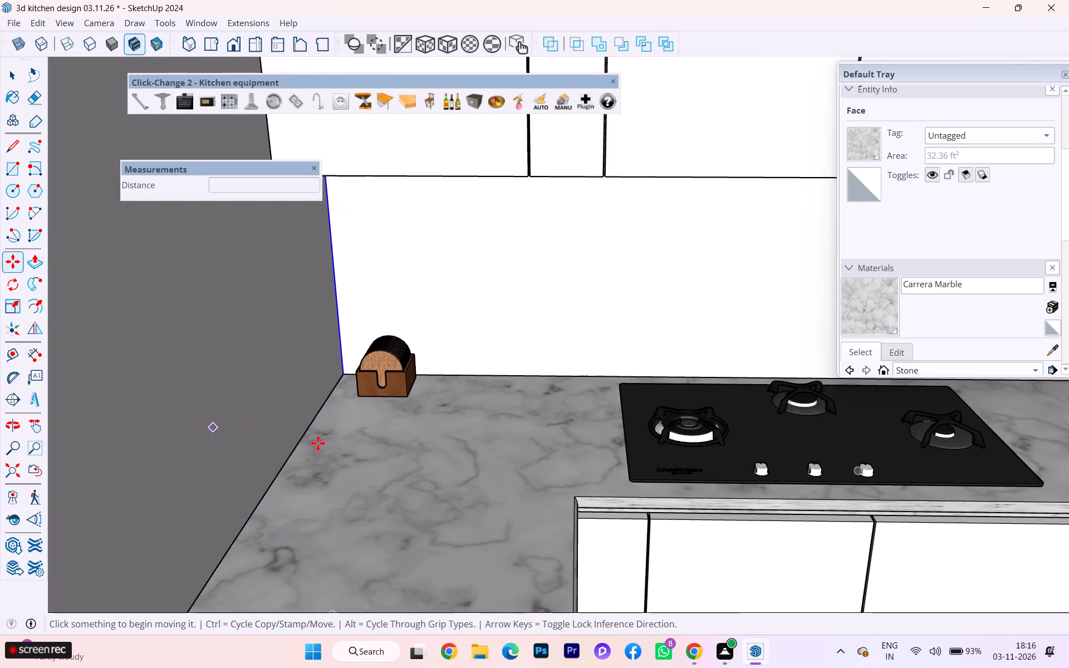
Look over the kitchen run and the glassware catalogue beside it to choose the next piece for the open shelves.
{"action": "scroll", "coordinate": [318, 443], "scroll_direction": "down", "scroll_amount": 2}
{"action": "scroll", "coordinate": [374, 541], "scroll_direction": "down", "scroll_amount": 1}
{"action": "scroll", "coordinate": [374, 541], "scroll_direction": "up", "scroll_amount": 2}
{"action": "scroll", "coordinate": [374, 541], "scroll_direction": "down", "scroll_amount": 4}
{"action": "scroll", "coordinate": [374, 545], "scroll_direction": "up", "scroll_amount": 1}
{"action": "scroll", "coordinate": [374, 546], "scroll_direction": "down", "scroll_amount": 3}
{"action": "scroll", "coordinate": [246, 463], "scroll_direction": "down", "scroll_amount": 1}
{"action": "scroll", "coordinate": [246, 463], "scroll_direction": "up", "scroll_amount": 2}
{"action": "scroll", "coordinate": [246, 463], "scroll_direction": "down", "scroll_amount": 3}
{"action": "scroll", "coordinate": [246, 463], "scroll_direction": "up", "scroll_amount": 2}
{"action": "scroll", "coordinate": [246, 462], "scroll_direction": "down", "scroll_amount": 1}
{"action": "scroll", "coordinate": [246, 462], "scroll_direction": "up", "scroll_amount": 1}
{"action": "scroll", "coordinate": [317, 435], "scroll_direction": "down", "scroll_amount": 6}
{"action": "scroll", "coordinate": [266, 428], "scroll_direction": "up", "scroll_amount": 1}
{"action": "scroll", "coordinate": [266, 427], "scroll_direction": "down", "scroll_amount": 4}
{"action": "scroll", "coordinate": [256, 425], "scroll_direction": "up", "scroll_amount": 1}
{"action": "scroll", "coordinate": [256, 426], "scroll_direction": "down", "scroll_amount": 3}
{"action": "scroll", "coordinate": [255, 426], "scroll_direction": "up", "scroll_amount": 1}
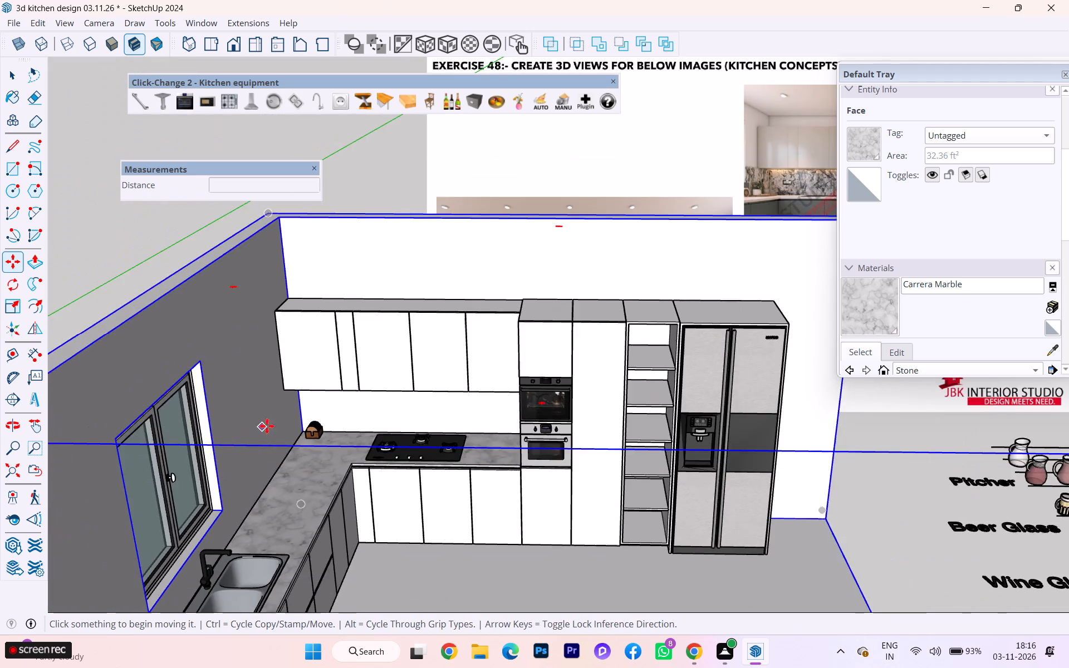
{"action": "scroll", "coordinate": [276, 423], "scroll_direction": "down", "scroll_amount": 5}
{"action": "scroll", "coordinate": [310, 425], "scroll_direction": "up", "scroll_amount": 1}
{"action": "scroll", "coordinate": [313, 425], "scroll_direction": "down", "scroll_amount": 1}
{"action": "scroll", "coordinate": [494, 430], "scroll_direction": "down", "scroll_amount": 2}
{"action": "scroll", "coordinate": [48, 472], "scroll_direction": "down", "scroll_amount": 4}
{"action": "scroll", "coordinate": [48, 472], "scroll_direction": "up", "scroll_amount": 1}
{"action": "scroll", "coordinate": [63, 472], "scroll_direction": "down", "scroll_amount": 1}
{"action": "scroll", "coordinate": [621, 433], "scroll_direction": "down", "scroll_amount": 1}
{"action": "scroll", "coordinate": [800, 473], "scroll_direction": "down", "scroll_amount": 1}
{"action": "scroll", "coordinate": [798, 473], "scroll_direction": "up", "scroll_amount": 3}
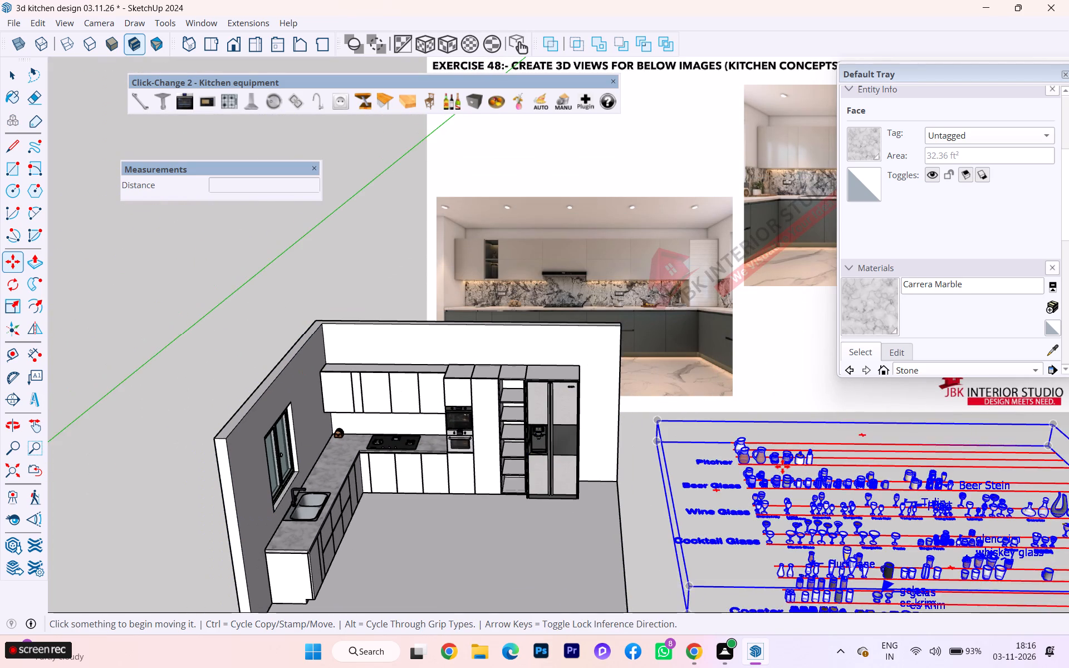
{"action": "scroll", "coordinate": [782, 466], "scroll_direction": "up", "scroll_amount": 1}
{"action": "scroll", "coordinate": [836, 458], "scroll_direction": "up", "scroll_amount": 2}
{"action": "scroll", "coordinate": [836, 458], "scroll_direction": "down", "scroll_amount": 7}
{"action": "scroll", "coordinate": [832, 459], "scroll_direction": "up", "scroll_amount": 3}
{"action": "scroll", "coordinate": [790, 455], "scroll_direction": "down", "scroll_amount": 1}
{"action": "scroll", "coordinate": [789, 455], "scroll_direction": "up", "scroll_amount": 8}
{"action": "scroll", "coordinate": [763, 470], "scroll_direction": "down", "scroll_amount": 2}
{"action": "scroll", "coordinate": [759, 470], "scroll_direction": "up", "scroll_amount": 3}
{"action": "scroll", "coordinate": [755, 470], "scroll_direction": "down", "scroll_amount": 1}
{"action": "scroll", "coordinate": [742, 470], "scroll_direction": "up", "scroll_amount": 4}
{"action": "scroll", "coordinate": [729, 459], "scroll_direction": "down", "scroll_amount": 5}
{"action": "scroll", "coordinate": [764, 457], "scroll_direction": "up", "scroll_amount": 9}
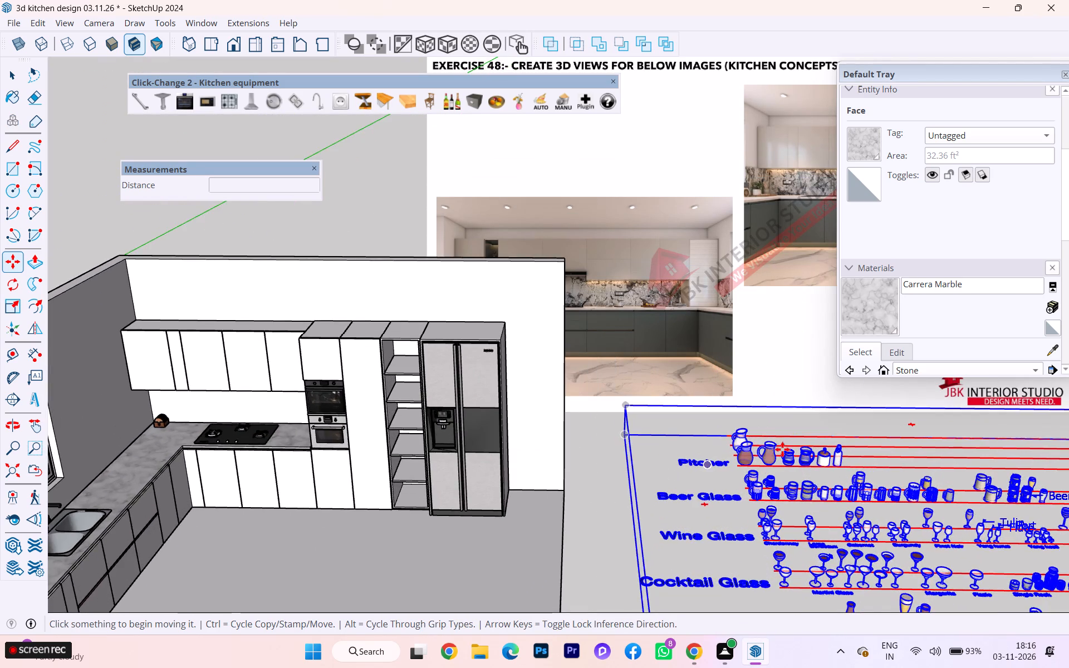
{"action": "scroll", "coordinate": [782, 449], "scroll_direction": "up", "scroll_amount": 2}
{"action": "scroll", "coordinate": [782, 449], "scroll_direction": "down", "scroll_amount": 5}
{"action": "scroll", "coordinate": [782, 449], "scroll_direction": "up", "scroll_amount": 3}
{"action": "scroll", "coordinate": [782, 449], "scroll_direction": "down", "scroll_amount": 3}
{"action": "scroll", "coordinate": [782, 449], "scroll_direction": "up", "scroll_amount": 6}
{"action": "scroll", "coordinate": [785, 450], "scroll_direction": "down", "scroll_amount": 2}
{"action": "scroll", "coordinate": [784, 450], "scroll_direction": "up", "scroll_amount": 5}
{"action": "scroll", "coordinate": [780, 449], "scroll_direction": "down", "scroll_amount": 1}
{"action": "scroll", "coordinate": [779, 449], "scroll_direction": "up", "scroll_amount": 5}
{"action": "scroll", "coordinate": [698, 451], "scroll_direction": "down", "scroll_amount": 1}
{"action": "scroll", "coordinate": [698, 451], "scroll_direction": "up", "scroll_amount": 5}
{"action": "scroll", "coordinate": [805, 453], "scroll_direction": "up", "scroll_amount": 6}
{"action": "scroll", "coordinate": [809, 453], "scroll_direction": "down", "scroll_amount": 1}
{"action": "scroll", "coordinate": [809, 453], "scroll_direction": "up", "scroll_amount": 1}
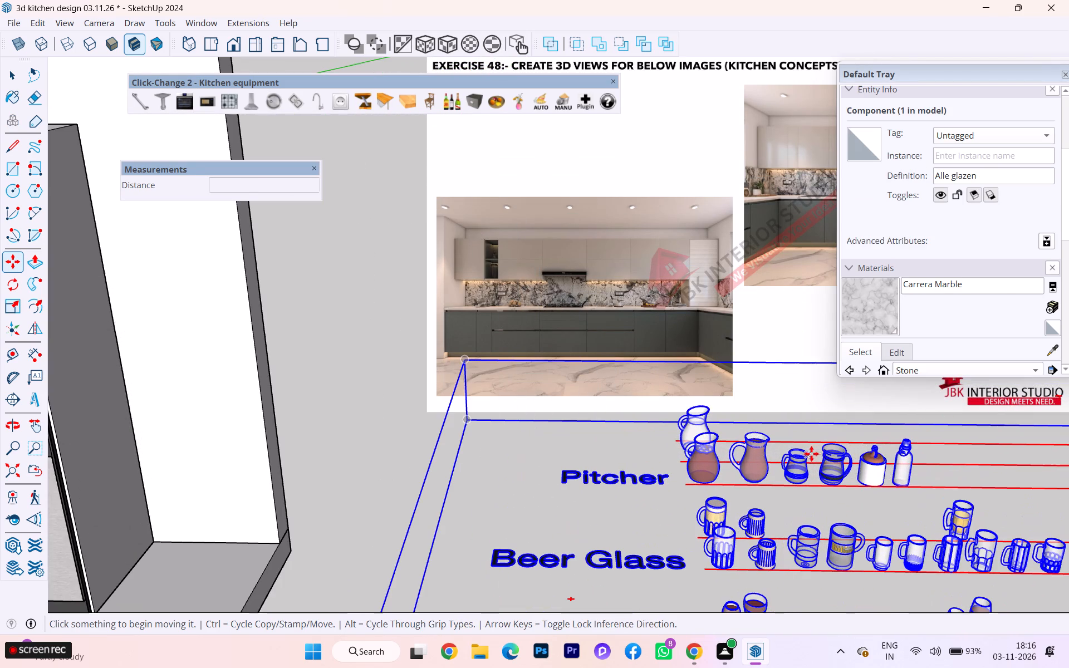
{"action": "scroll", "coordinate": [488, 370], "scroll_direction": "down", "scroll_amount": 2}
{"action": "scroll", "coordinate": [683, 422], "scroll_direction": "down", "scroll_amount": 6}
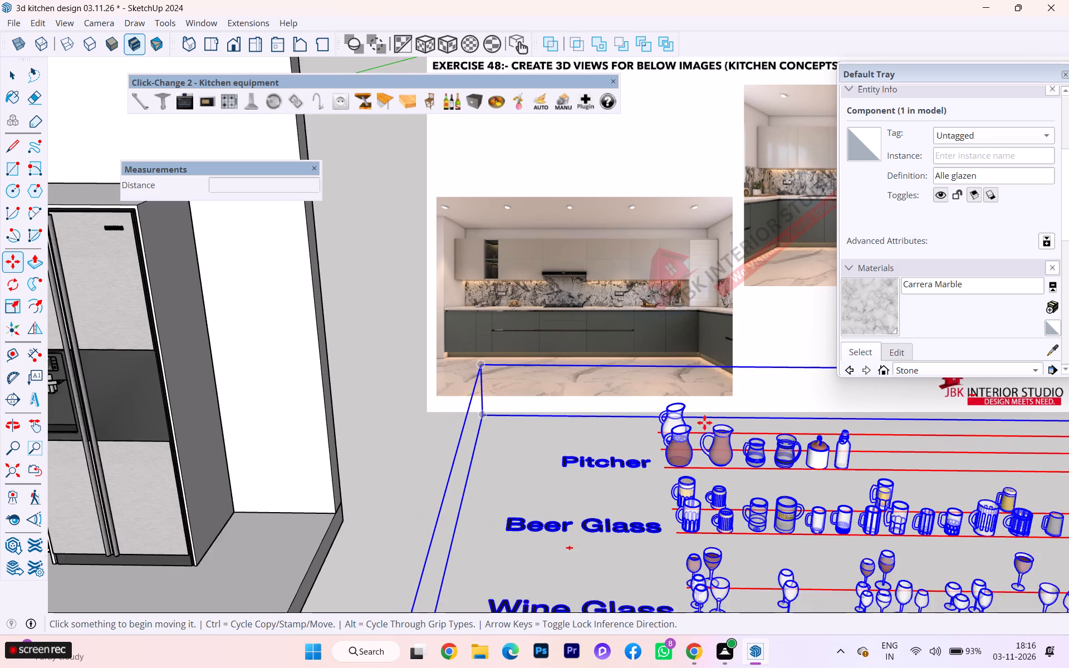
{"action": "scroll", "coordinate": [624, 420], "scroll_direction": "down", "scroll_amount": 8}
{"action": "scroll", "coordinate": [549, 437], "scroll_direction": "down", "scroll_amount": 1}
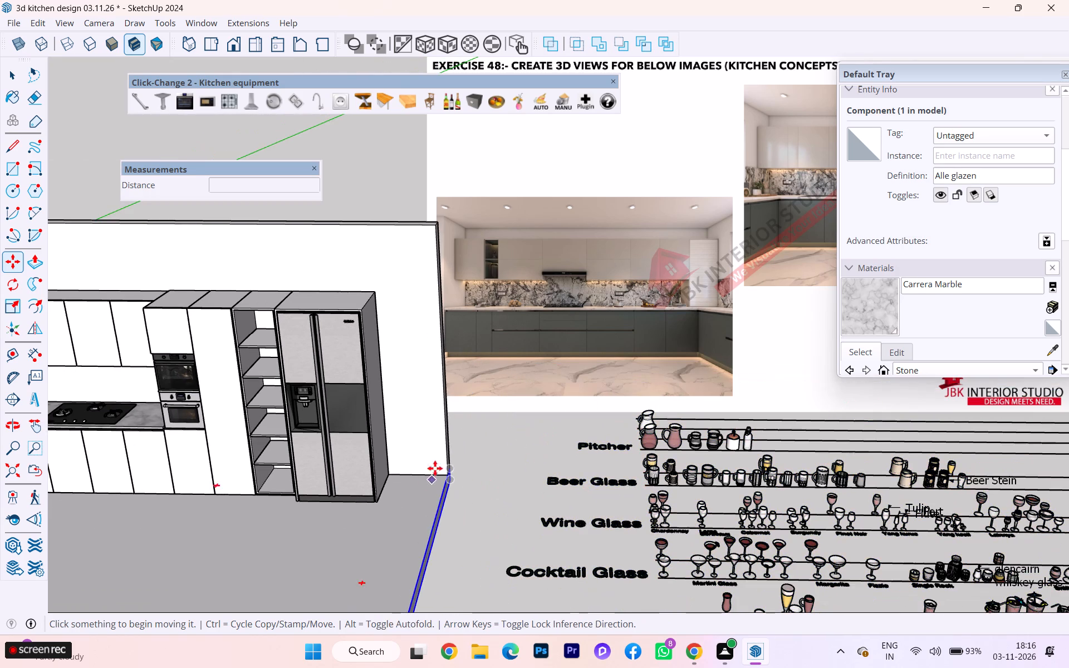
{"action": "scroll", "coordinate": [679, 522], "scroll_direction": "down", "scroll_amount": 6}
{"action": "scroll", "coordinate": [580, 465], "scroll_direction": "down", "scroll_amount": 6}
{"action": "scroll", "coordinate": [695, 573], "scroll_direction": "up", "scroll_amount": 5}
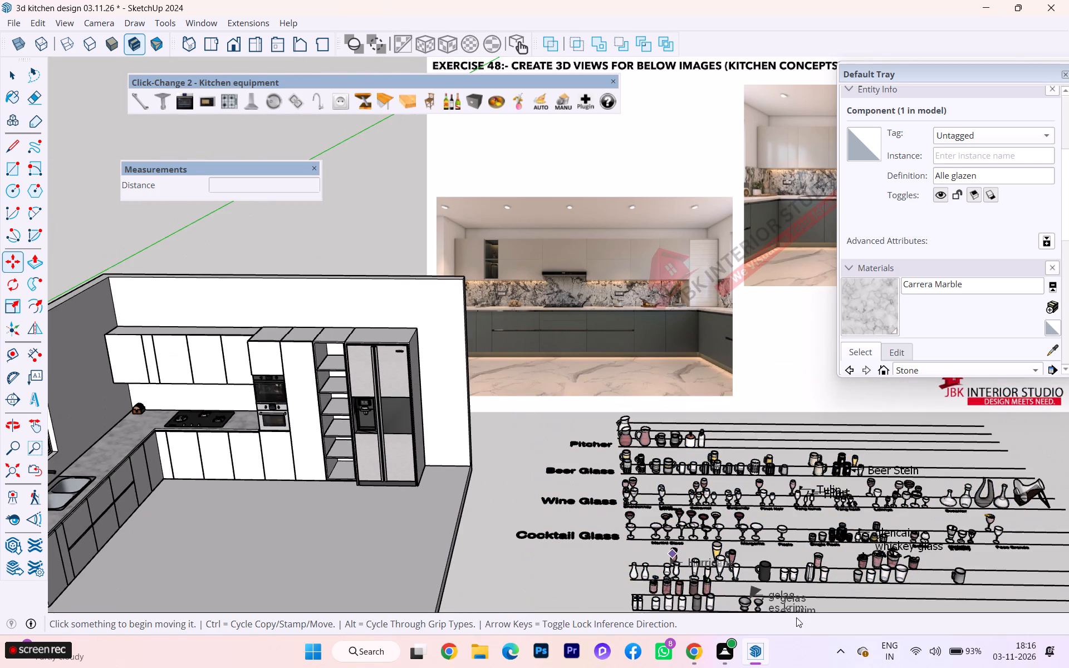
{"action": "scroll", "coordinate": [812, 592], "scroll_direction": "up", "scroll_amount": 8}
{"action": "scroll", "coordinate": [815, 585], "scroll_direction": "down", "scroll_amount": 1}
{"action": "scroll", "coordinate": [815, 585], "scroll_direction": "up", "scroll_amount": 1}
{"action": "scroll", "coordinate": [828, 572], "scroll_direction": "down", "scroll_amount": 2}
{"action": "scroll", "coordinate": [828, 571], "scroll_direction": "up", "scroll_amount": 4}
{"action": "scroll", "coordinate": [911, 552], "scroll_direction": "up", "scroll_amount": 1}
{"action": "scroll", "coordinate": [911, 552], "scroll_direction": "down", "scroll_amount": 5}
{"action": "scroll", "coordinate": [911, 552], "scroll_direction": "up", "scroll_amount": 1}
{"action": "scroll", "coordinate": [911, 552], "scroll_direction": "down", "scroll_amount": 1}
{"action": "scroll", "coordinate": [911, 552], "scroll_direction": "up", "scroll_amount": 1}
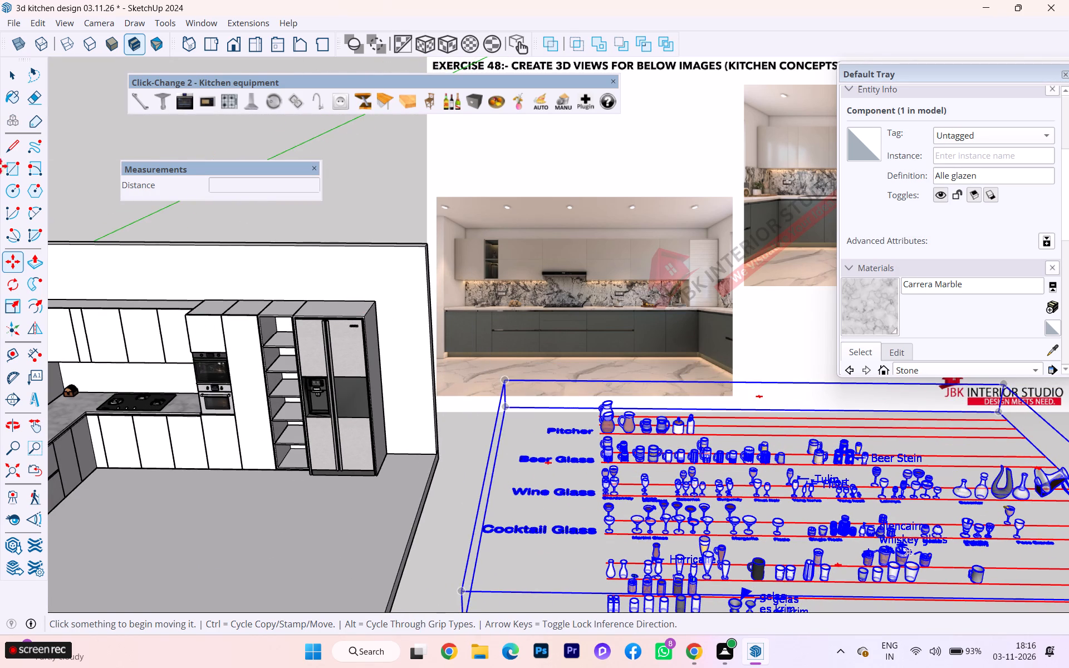
Open the glassware catalogue component and cut the group of four tall clear glasses from the row just above the Coaster row.
{"action": "left_click", "coordinate": [14, 79]}
{"action": "left_click", "coordinate": [672, 502]}
{"action": "scroll", "coordinate": [726, 553], "scroll_direction": "down", "scroll_amount": 1}
{"action": "scroll", "coordinate": [726, 553], "scroll_direction": "up", "scroll_amount": 1}
{"action": "scroll", "coordinate": [726, 553], "scroll_direction": "down", "scroll_amount": 3}
{"action": "scroll", "coordinate": [726, 553], "scroll_direction": "up", "scroll_amount": 2}
{"action": "scroll", "coordinate": [726, 553], "scroll_direction": "down", "scroll_amount": 1}
{"action": "scroll", "coordinate": [700, 531], "scroll_direction": "up", "scroll_amount": 1}
{"action": "scroll", "coordinate": [700, 531], "scroll_direction": "down", "scroll_amount": 2}
{"action": "scroll", "coordinate": [700, 531], "scroll_direction": "up", "scroll_amount": 3}
{"action": "scroll", "coordinate": [700, 531], "scroll_direction": "down", "scroll_amount": 2}
{"action": "scroll", "coordinate": [700, 531], "scroll_direction": "up", "scroll_amount": 1}
{"action": "double_click", "coordinate": [700, 531]}
{"action": "scroll", "coordinate": [679, 555], "scroll_direction": "up", "scroll_amount": 3}
{"action": "scroll", "coordinate": [679, 555], "scroll_direction": "down", "scroll_amount": 1}
{"action": "scroll", "coordinate": [679, 555], "scroll_direction": "up", "scroll_amount": 3}
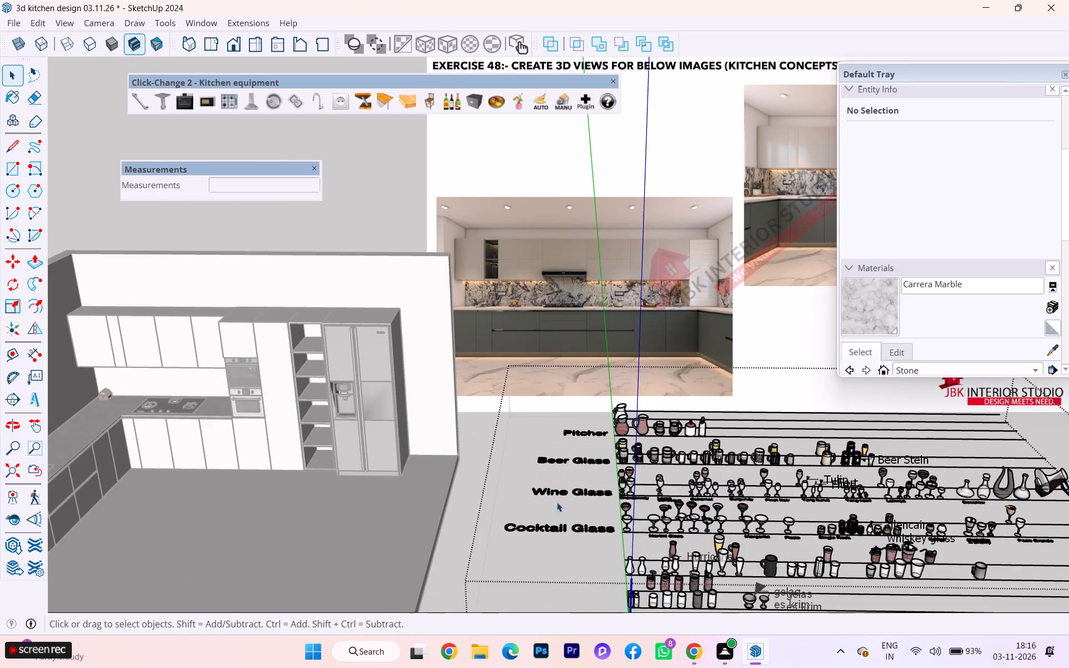
{"action": "scroll", "coordinate": [546, 496], "scroll_direction": "down", "scroll_amount": 4}
{"action": "scroll", "coordinate": [538, 499], "scroll_direction": "up", "scroll_amount": 1}
{"action": "scroll", "coordinate": [528, 500], "scroll_direction": "down", "scroll_amount": 1}
{"action": "scroll", "coordinate": [783, 607], "scroll_direction": "up", "scroll_amount": 4}
{"action": "scroll", "coordinate": [607, 545], "scroll_direction": "up", "scroll_amount": 2}
{"action": "scroll", "coordinate": [577, 544], "scroll_direction": "down", "scroll_amount": 1}
{"action": "scroll", "coordinate": [575, 545], "scroll_direction": "up", "scroll_amount": 5}
{"action": "scroll", "coordinate": [702, 556], "scroll_direction": "up", "scroll_amount": 4}
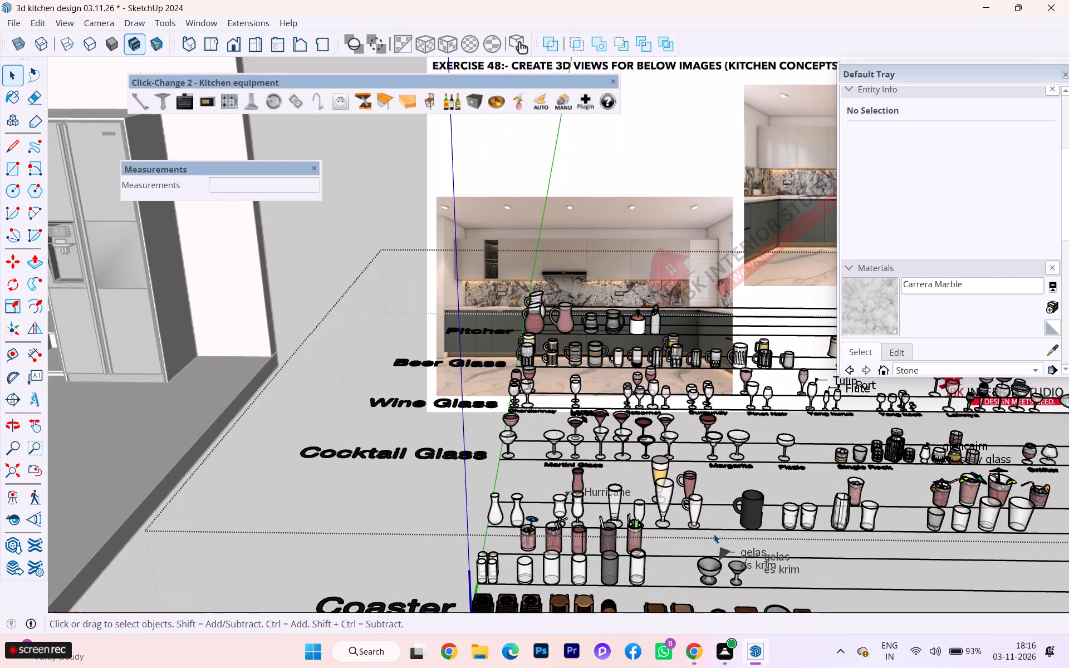
{"action": "scroll", "coordinate": [656, 532], "scroll_direction": "up", "scroll_amount": 5}
{"action": "scroll", "coordinate": [650, 532], "scroll_direction": "down", "scroll_amount": 1}
{"action": "scroll", "coordinate": [650, 532], "scroll_direction": "up", "scroll_amount": 2}
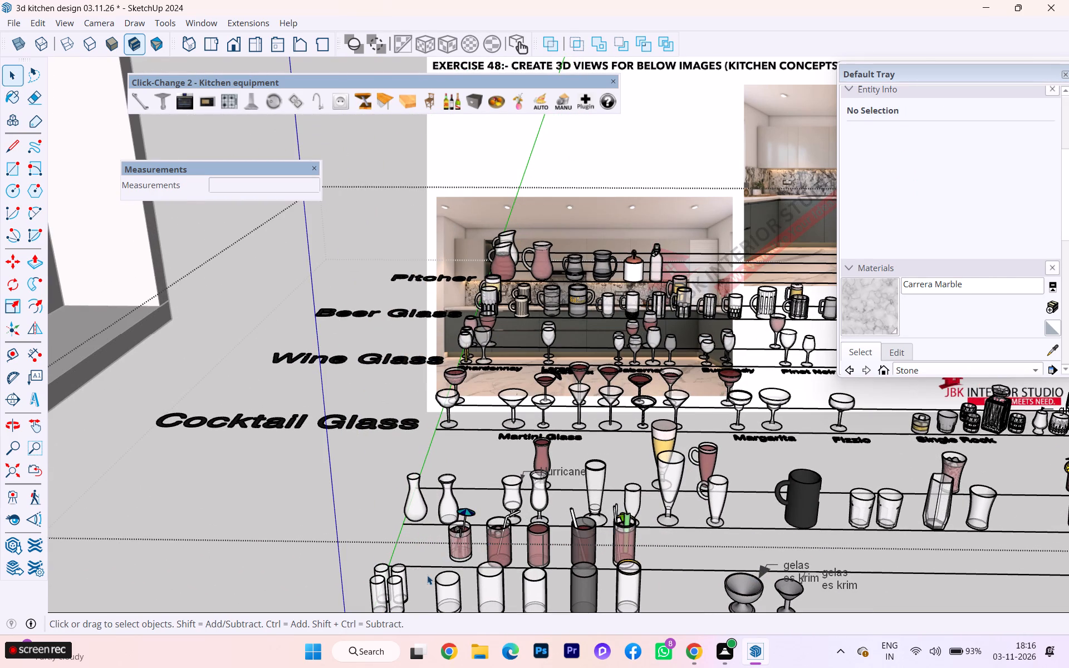
{"action": "left_click", "coordinate": [381, 572]}
{"action": "scroll", "coordinate": [406, 562], "scroll_direction": "down", "scroll_amount": 3}
{"action": "scroll", "coordinate": [410, 560], "scroll_direction": "up", "scroll_amount": 2}
{"action": "scroll", "coordinate": [410, 560], "scroll_direction": "down", "scroll_amount": 3}
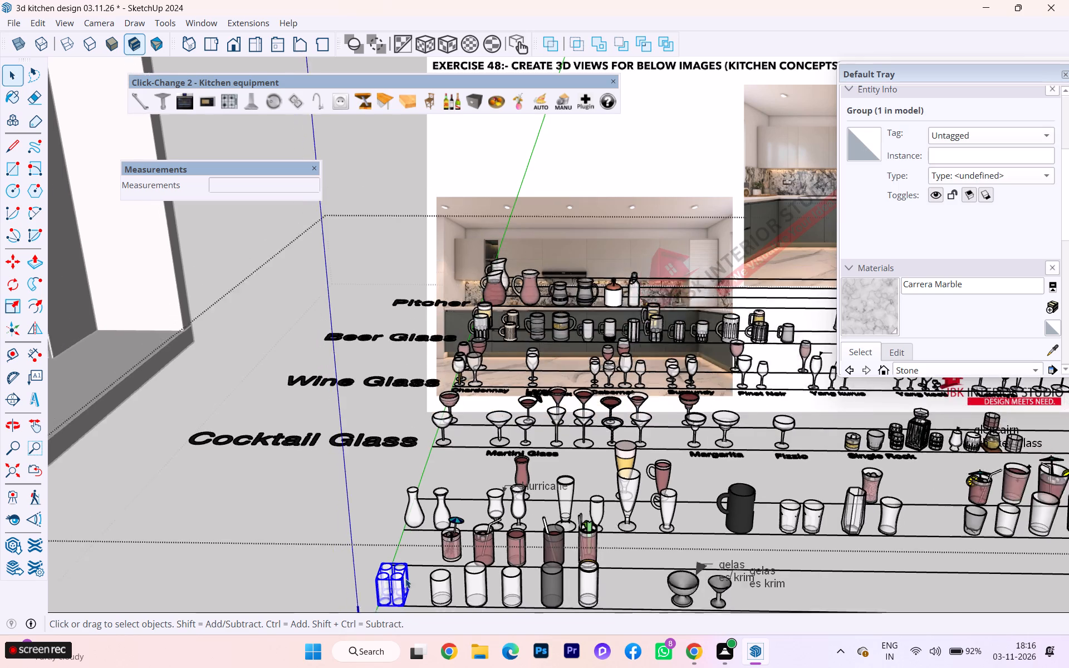
{"action": "key", "text": "m"}
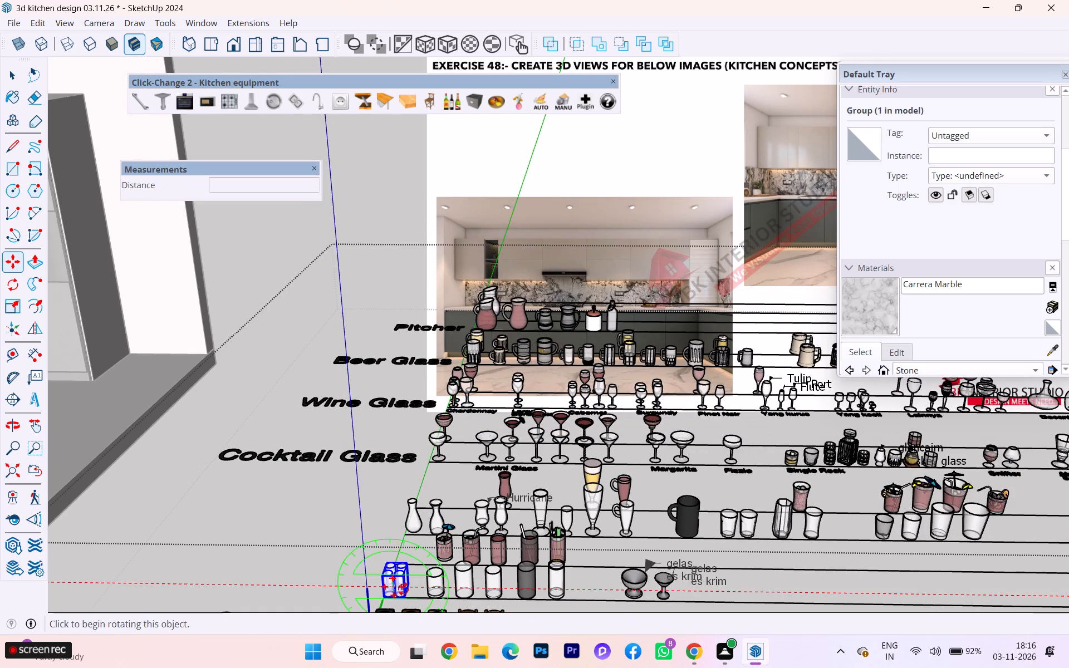
{"action": "key", "text": "ctrl+x"}
{"action": "left_click", "coordinate": [397, 583]}
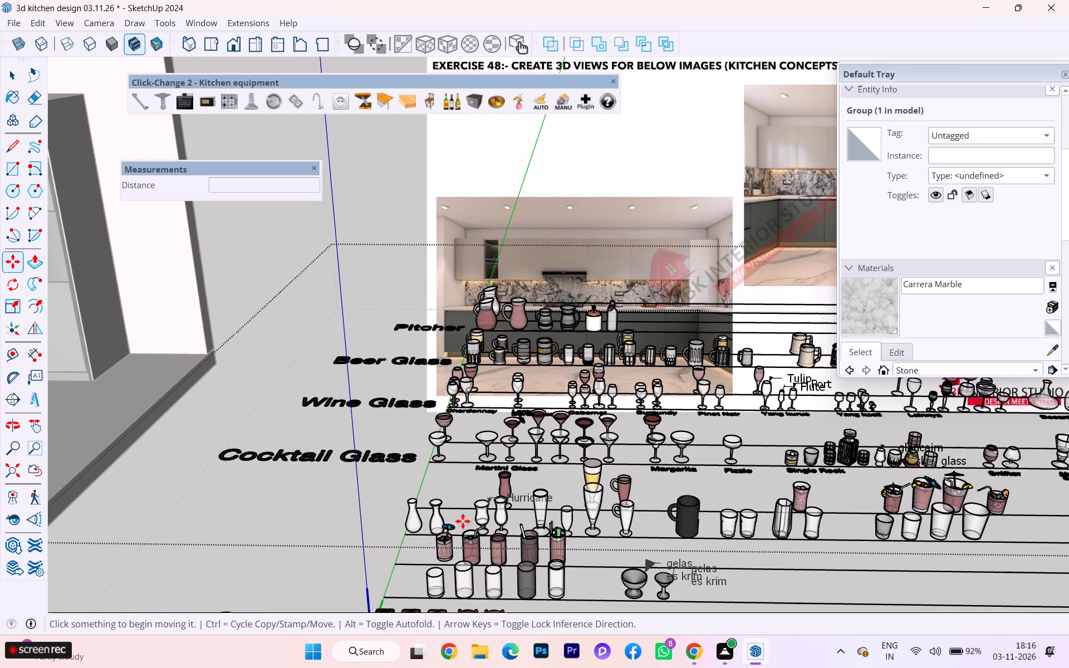
Leave the catalogue component and paste the four-glass group onto the fourth open shelf from the top, beside the fridge.
{"action": "scroll", "coordinate": [611, 514], "scroll_direction": "down", "scroll_amount": 9}
{"action": "scroll", "coordinate": [851, 571], "scroll_direction": "down", "scroll_amount": 10}
{"action": "scroll", "coordinate": [840, 597], "scroll_direction": "up", "scroll_amount": 3}
{"action": "scroll", "coordinate": [865, 595], "scroll_direction": "down", "scroll_amount": 1}
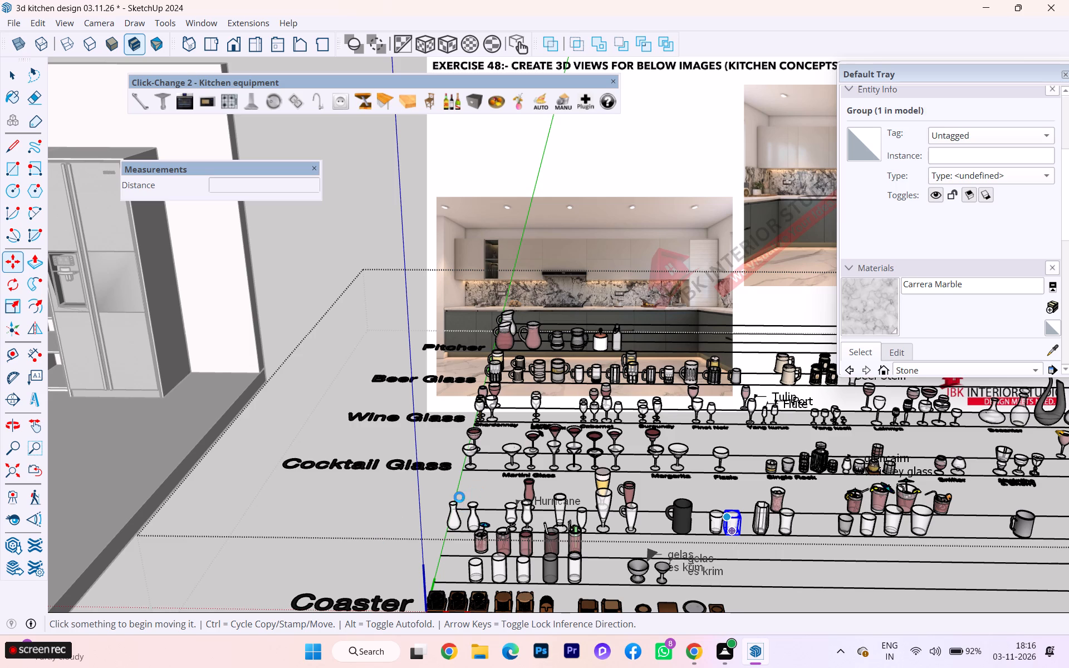
{"action": "scroll", "coordinate": [442, 512], "scroll_direction": "down", "scroll_amount": 5}
{"action": "key", "text": "Escape"}
{"action": "scroll", "coordinate": [451, 499], "scroll_direction": "down", "scroll_amount": 1}
{"action": "scroll", "coordinate": [451, 499], "scroll_direction": "up", "scroll_amount": 2}
{"action": "scroll", "coordinate": [451, 499], "scroll_direction": "down", "scroll_amount": 3}
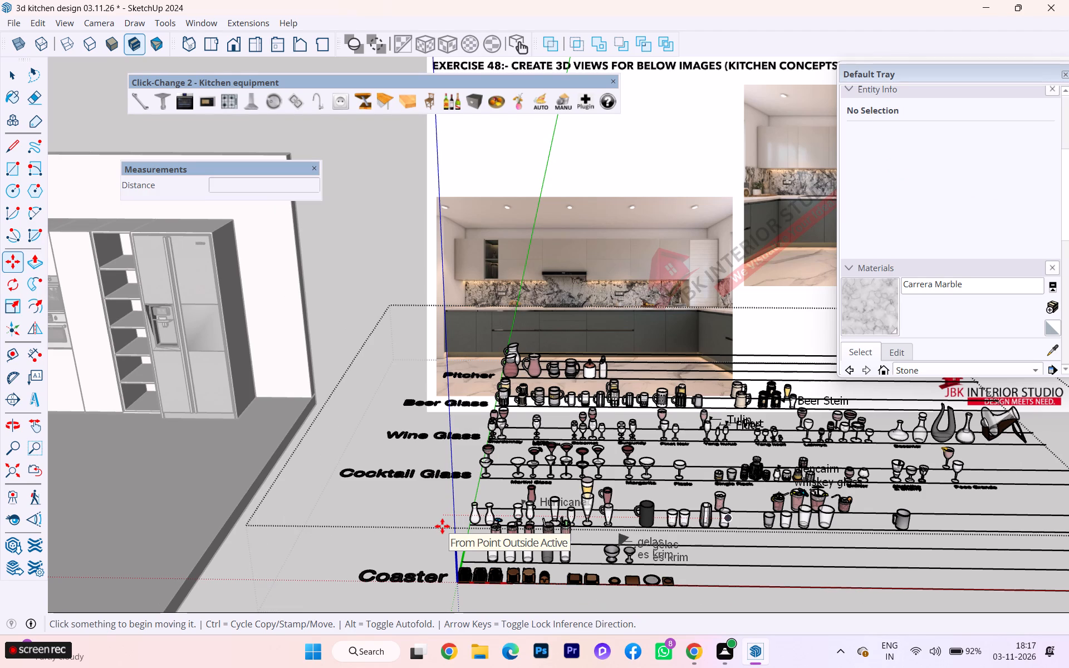
{"action": "scroll", "coordinate": [518, 503], "scroll_direction": "up", "scroll_amount": 2}
{"action": "scroll", "coordinate": [356, 434], "scroll_direction": "down", "scroll_amount": 4}
{"action": "scroll", "coordinate": [287, 381], "scroll_direction": "up", "scroll_amount": 5}
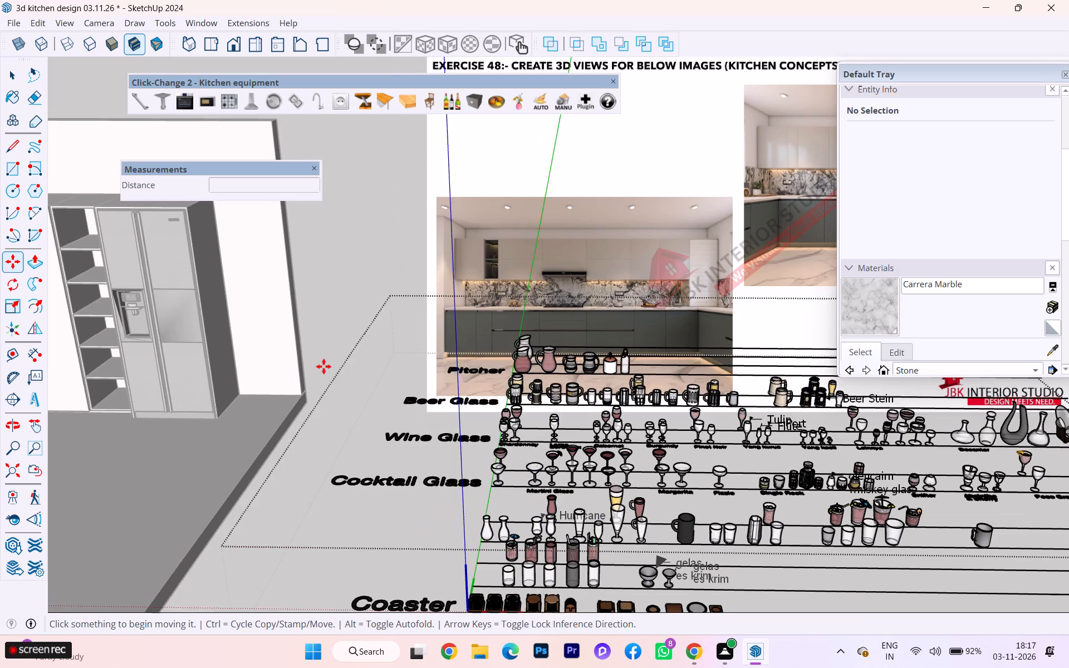
{"action": "scroll", "coordinate": [323, 366], "scroll_direction": "down", "scroll_amount": 1}
{"action": "middle_click_drag", "start_coordinate": [328, 368], "coordinate": [383, 380]}
{"action": "left_click", "coordinate": [8, 73]}
{"action": "left_click", "coordinate": [346, 241]}
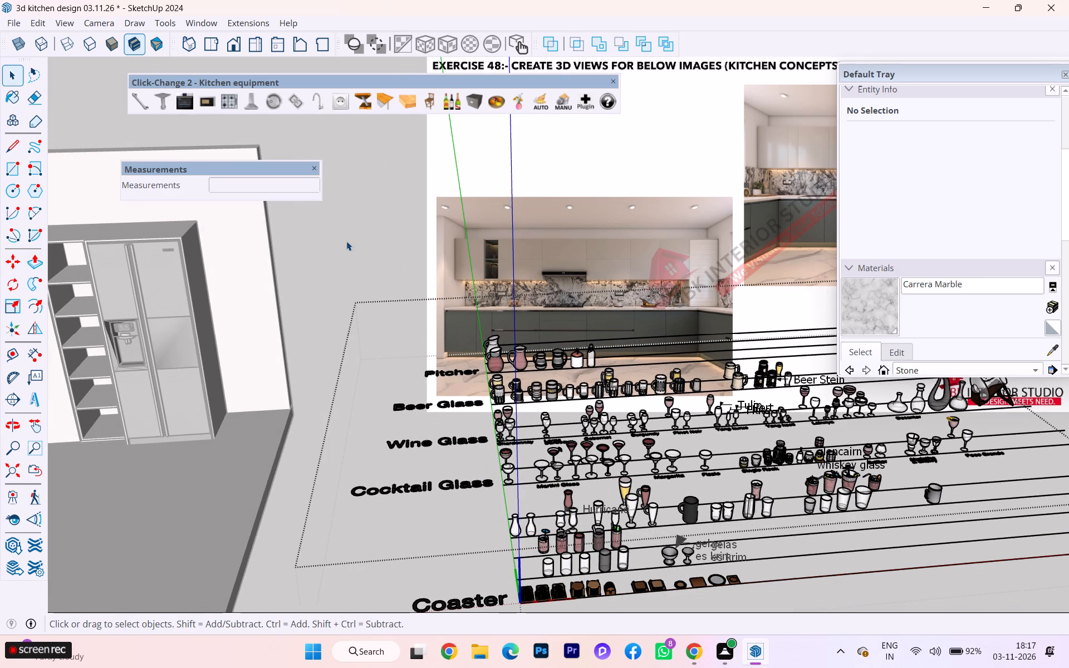
{"action": "left_click", "coordinate": [371, 278]}
{"action": "scroll", "coordinate": [155, 312], "scroll_direction": "up", "scroll_amount": 1}
{"action": "scroll", "coordinate": [148, 309], "scroll_direction": "down", "scroll_amount": 1}
{"action": "scroll", "coordinate": [146, 307], "scroll_direction": "up", "scroll_amount": 3}
{"action": "scroll", "coordinate": [254, 307], "scroll_direction": "down", "scroll_amount": 11}
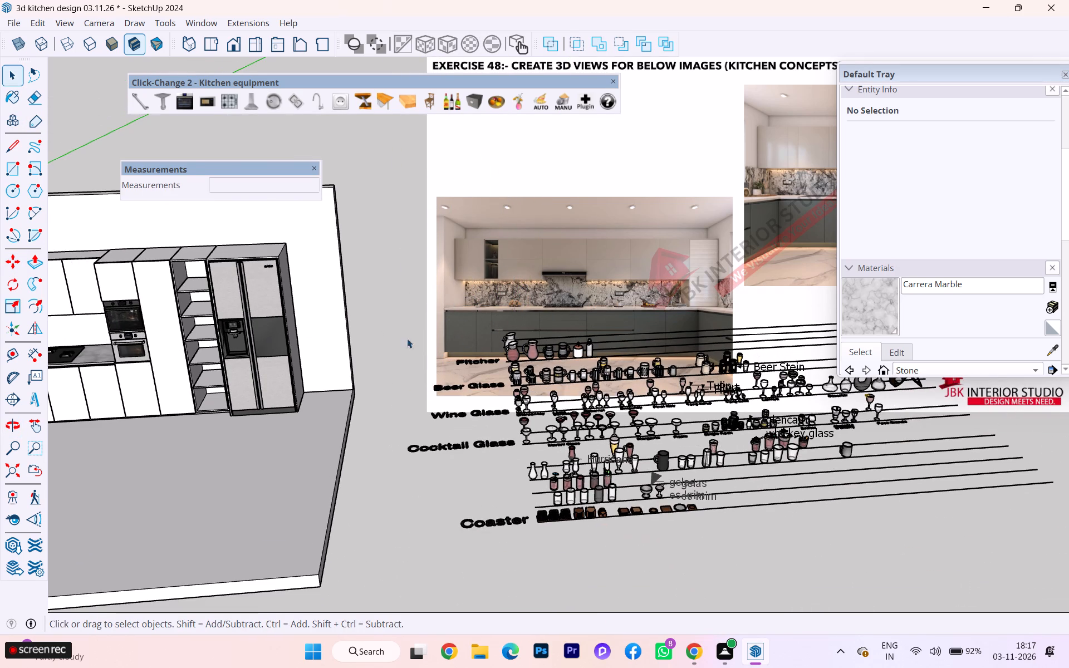
{"action": "key", "text": "ctrl+v"}
{"action": "scroll", "coordinate": [74, 333], "scroll_direction": "up", "scroll_amount": 4}
{"action": "scroll", "coordinate": [206, 307], "scroll_direction": "up", "scroll_amount": 1}
{"action": "scroll", "coordinate": [206, 307], "scroll_direction": "down", "scroll_amount": 1}
{"action": "scroll", "coordinate": [206, 307], "scroll_direction": "up", "scroll_amount": 1}
{"action": "scroll", "coordinate": [206, 307], "scroll_direction": "down", "scroll_amount": 1}
{"action": "scroll", "coordinate": [206, 307], "scroll_direction": "up", "scroll_amount": 2}
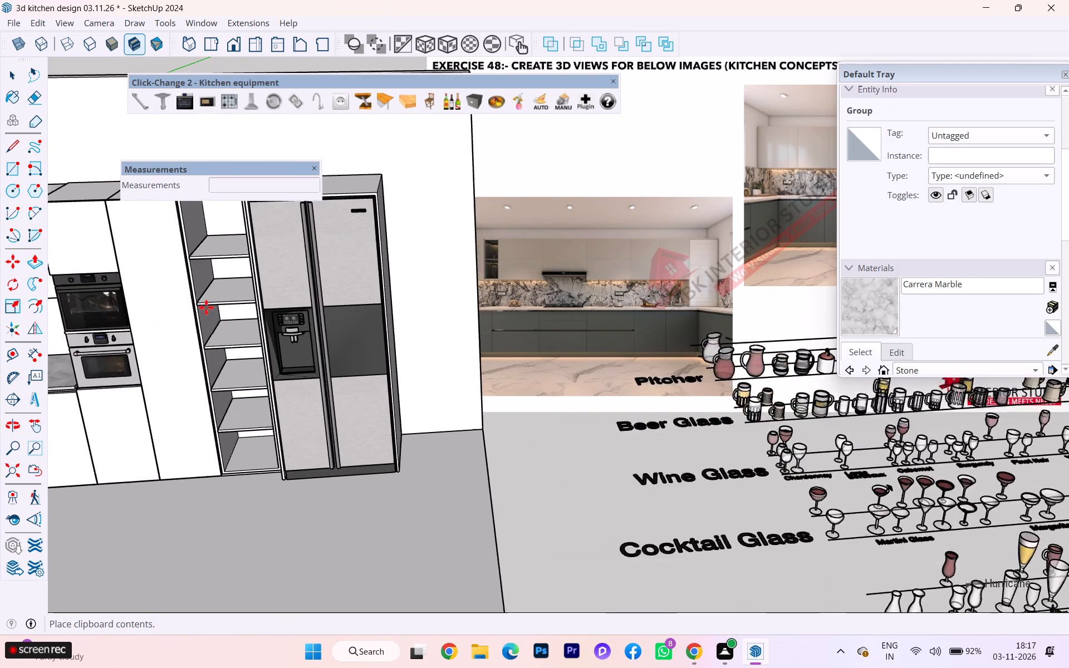
{"action": "scroll", "coordinate": [206, 307], "scroll_direction": "up", "scroll_amount": 4}
{"action": "scroll", "coordinate": [220, 282], "scroll_direction": "down", "scroll_amount": 1}
{"action": "scroll", "coordinate": [219, 281], "scroll_direction": "up", "scroll_amount": 5}
{"action": "scroll", "coordinate": [234, 301], "scroll_direction": "down", "scroll_amount": 2}
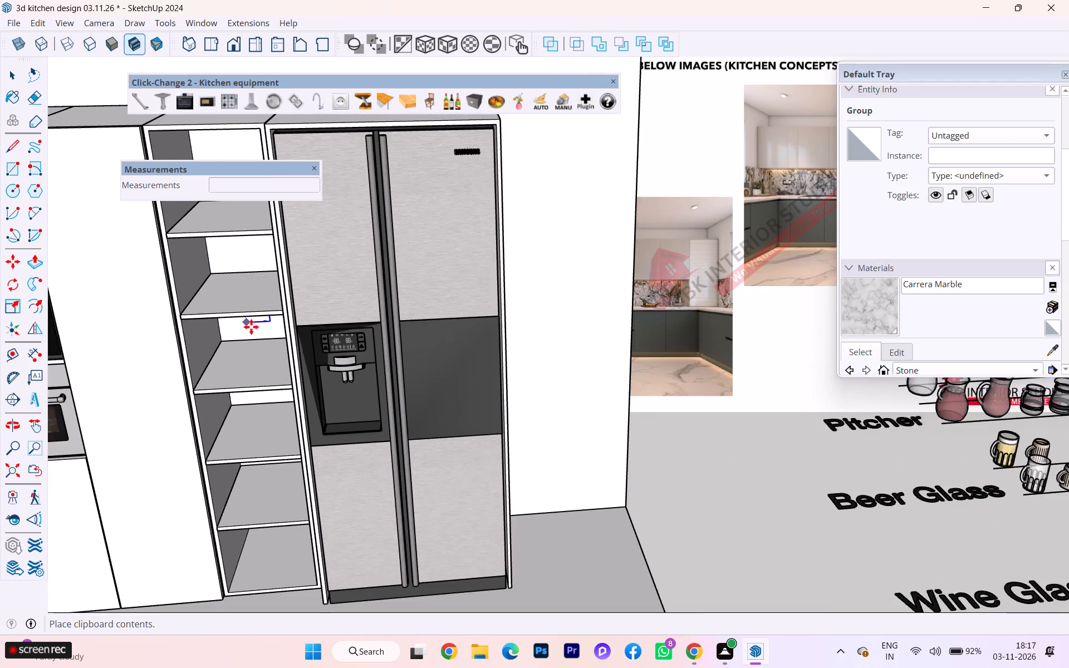
{"action": "scroll", "coordinate": [251, 327], "scroll_direction": "down", "scroll_amount": 2}
{"action": "scroll", "coordinate": [258, 341], "scroll_direction": "up", "scroll_amount": 1}
{"action": "scroll", "coordinate": [258, 341], "scroll_direction": "down", "scroll_amount": 7}
{"action": "scroll", "coordinate": [290, 396], "scroll_direction": "up", "scroll_amount": 1}
{"action": "scroll", "coordinate": [290, 396], "scroll_direction": "down", "scroll_amount": 3}
{"action": "scroll", "coordinate": [224, 276], "scroll_direction": "up", "scroll_amount": 5}
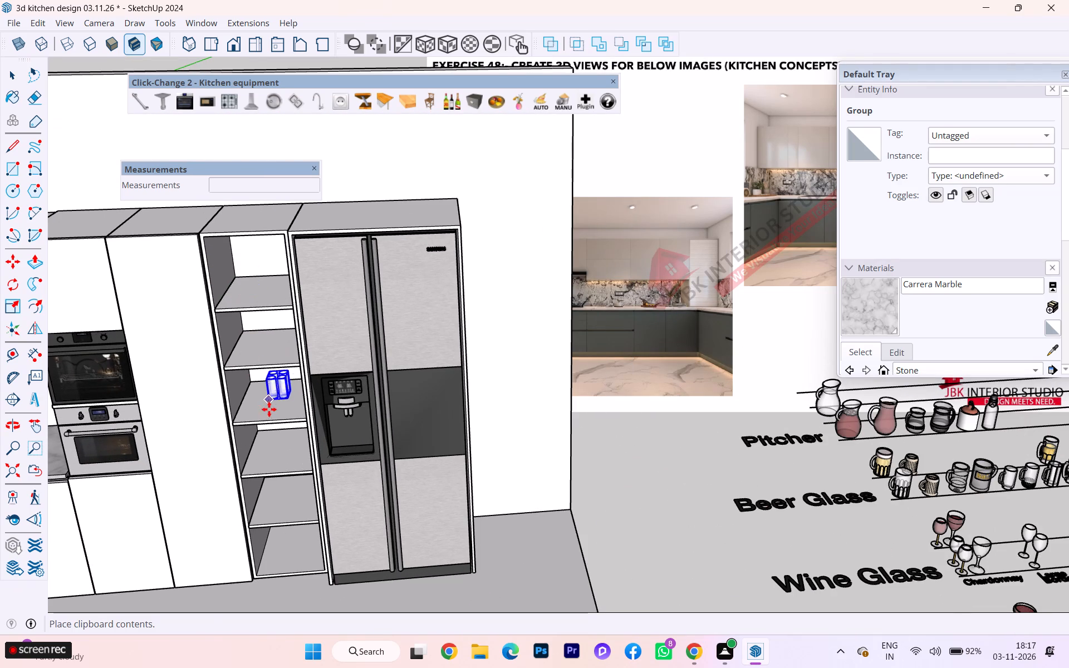
{"action": "scroll", "coordinate": [268, 426], "scroll_direction": "up", "scroll_amount": 6}
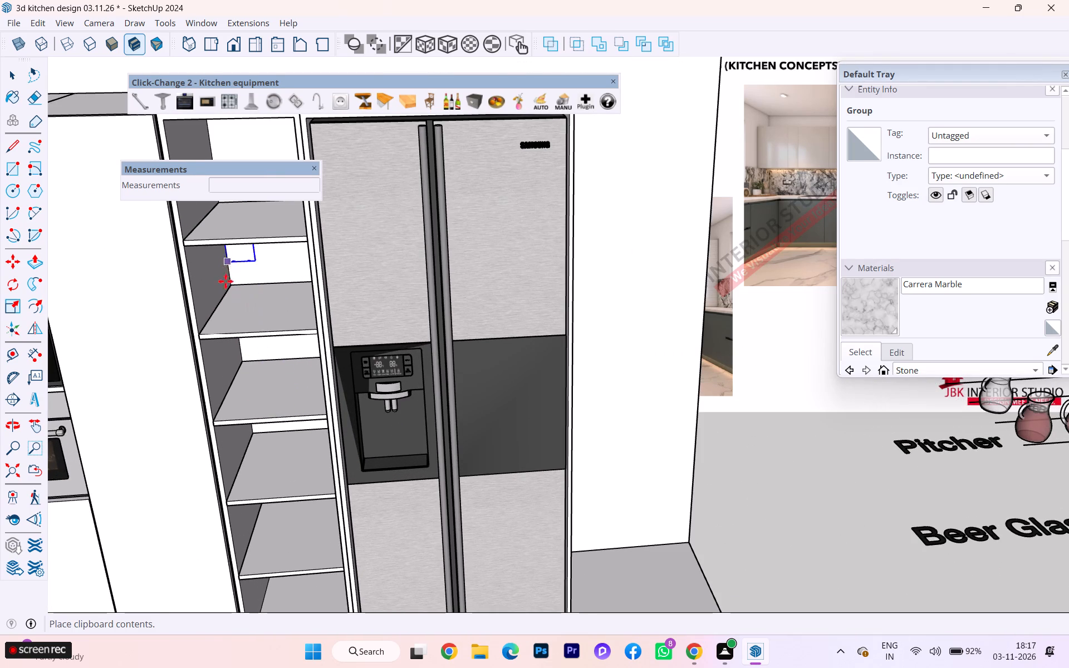
{"action": "left_click", "coordinate": [257, 478]}
Copy the four-glass group along the same shelf toward the fridge, leaving a small gap between the two sets.
{"action": "scroll", "coordinate": [268, 453], "scroll_direction": "up", "scroll_amount": 5}
{"action": "scroll", "coordinate": [269, 453], "scroll_direction": "down", "scroll_amount": 1}
{"action": "scroll", "coordinate": [269, 453], "scroll_direction": "up", "scroll_amount": 2}
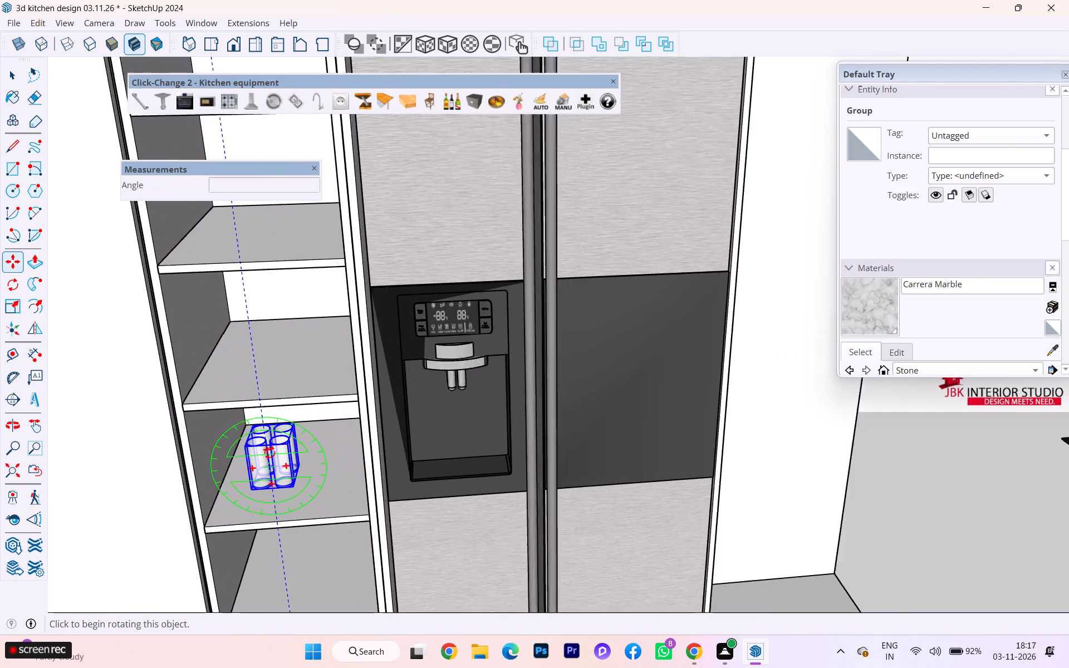
{"action": "scroll", "coordinate": [269, 453], "scroll_direction": "up", "scroll_amount": 3}
{"action": "scroll", "coordinate": [264, 477], "scroll_direction": "down", "scroll_amount": 1}
{"action": "left_click", "coordinate": [245, 491]}
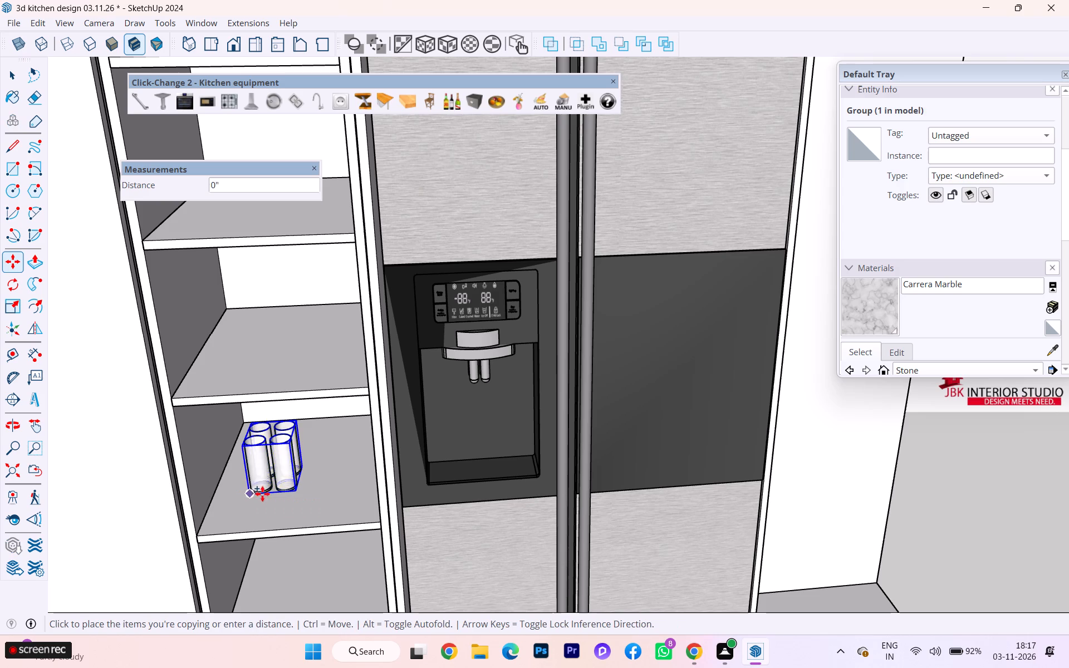
{"action": "left_click", "coordinate": [306, 489]}
{"action": "scroll", "coordinate": [277, 490], "scroll_direction": "up", "scroll_amount": 5}
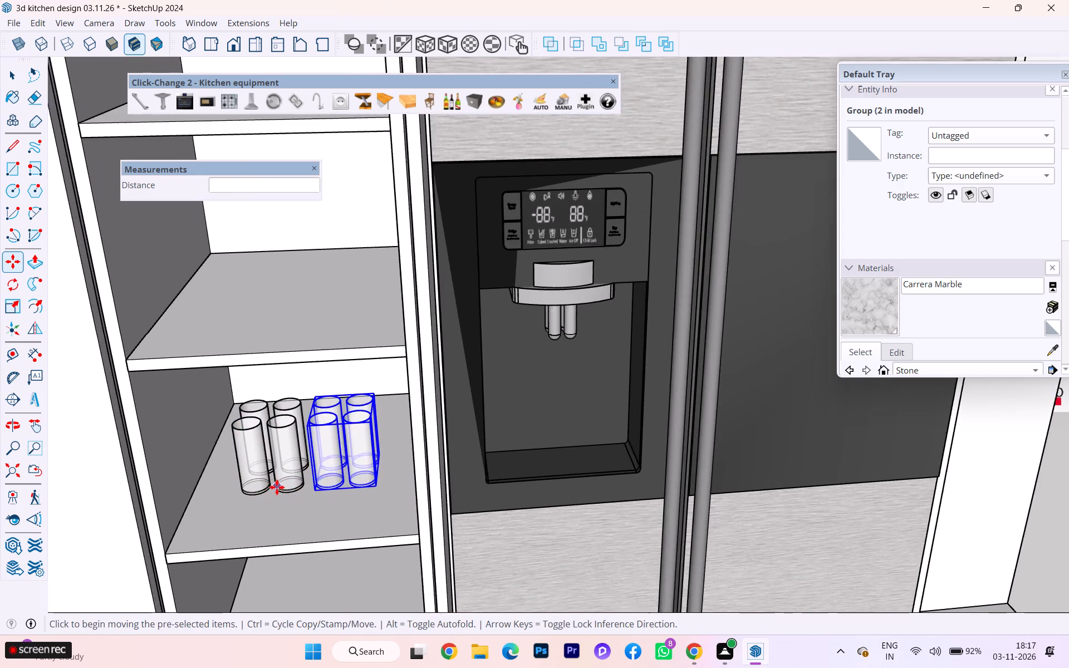
{"action": "scroll", "coordinate": [277, 487], "scroll_direction": "up", "scroll_amount": 3}
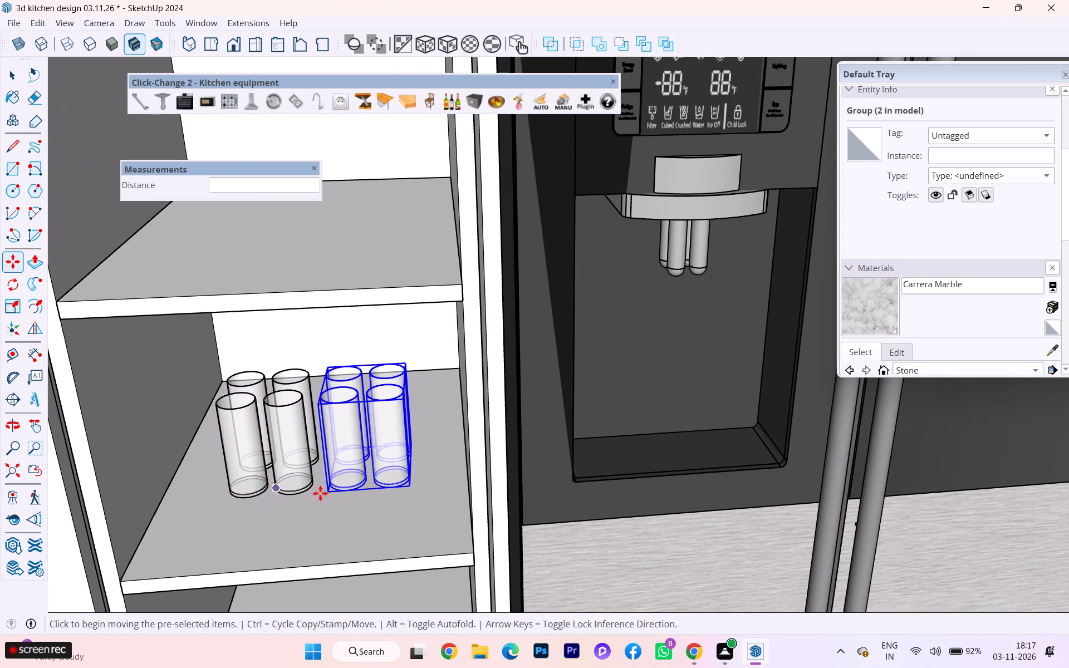
Move the copied four-glass set about 3 inches along the shelf toward the fridge.
{"action": "left_click", "coordinate": [325, 494]}
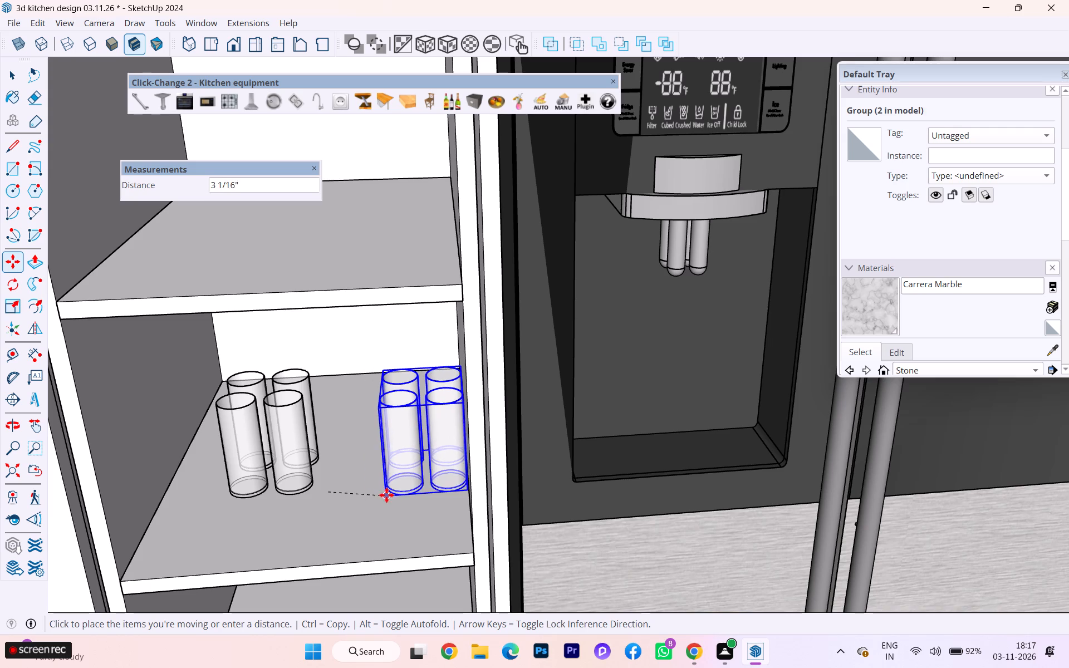
{"action": "left_click", "coordinate": [387, 487]}
Move the original four-glass set about 2 inches along the shelf, away from the fridge.
{"action": "scroll", "coordinate": [272, 474], "scroll_direction": "up", "scroll_amount": 3}
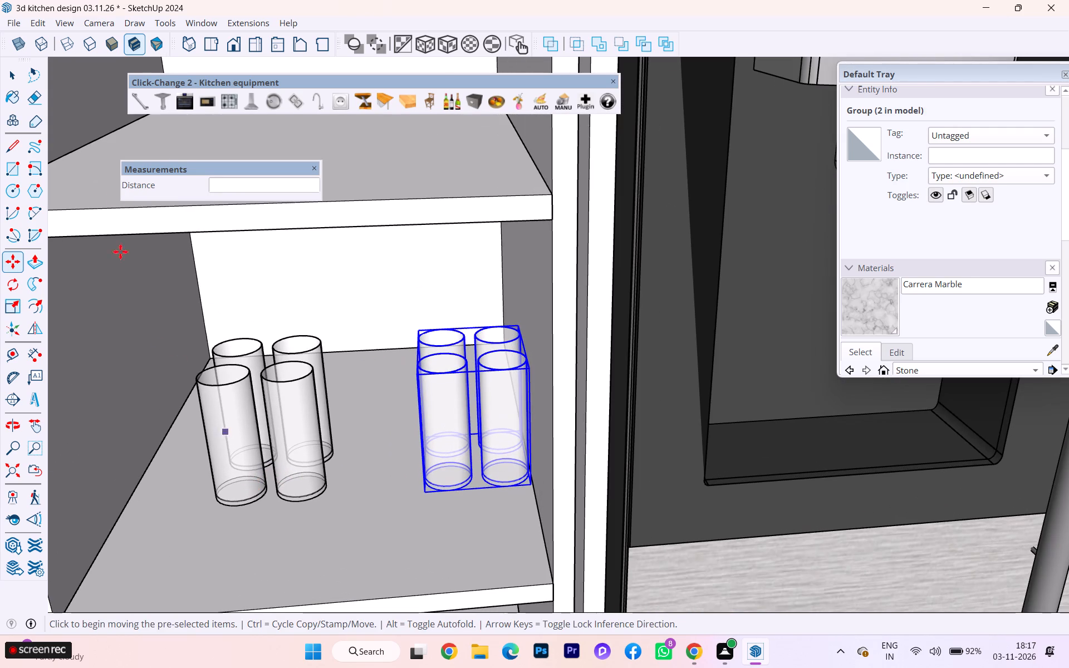
{"action": "left_click", "coordinate": [17, 85]}
{"action": "left_click", "coordinate": [253, 407]}
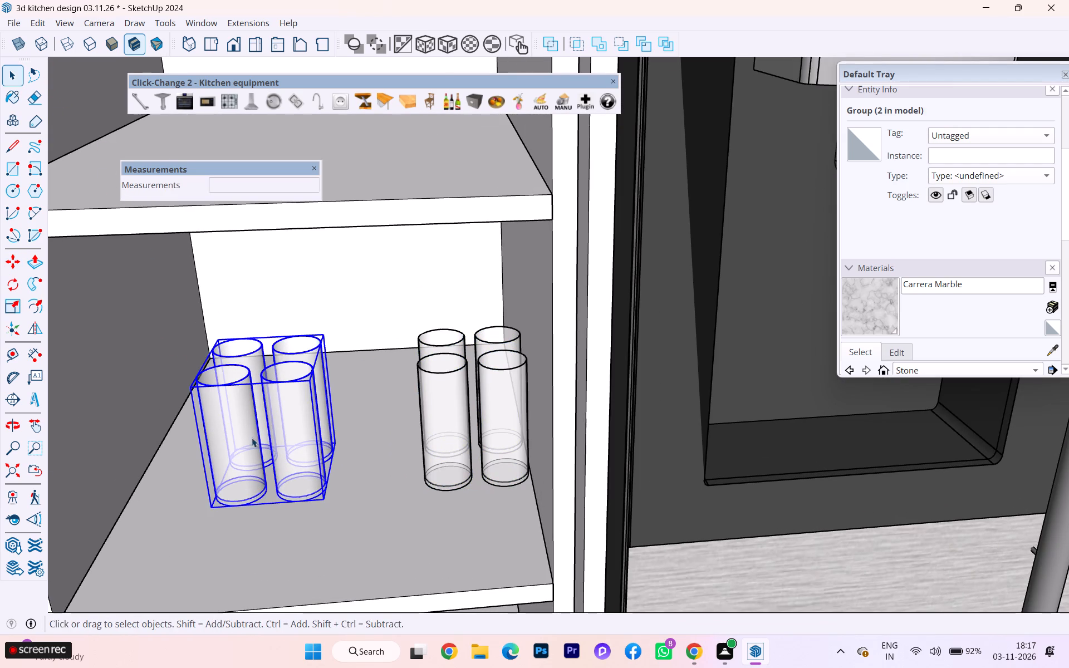
{"action": "key", "text": "m"}
{"action": "left_click", "coordinate": [215, 504]}
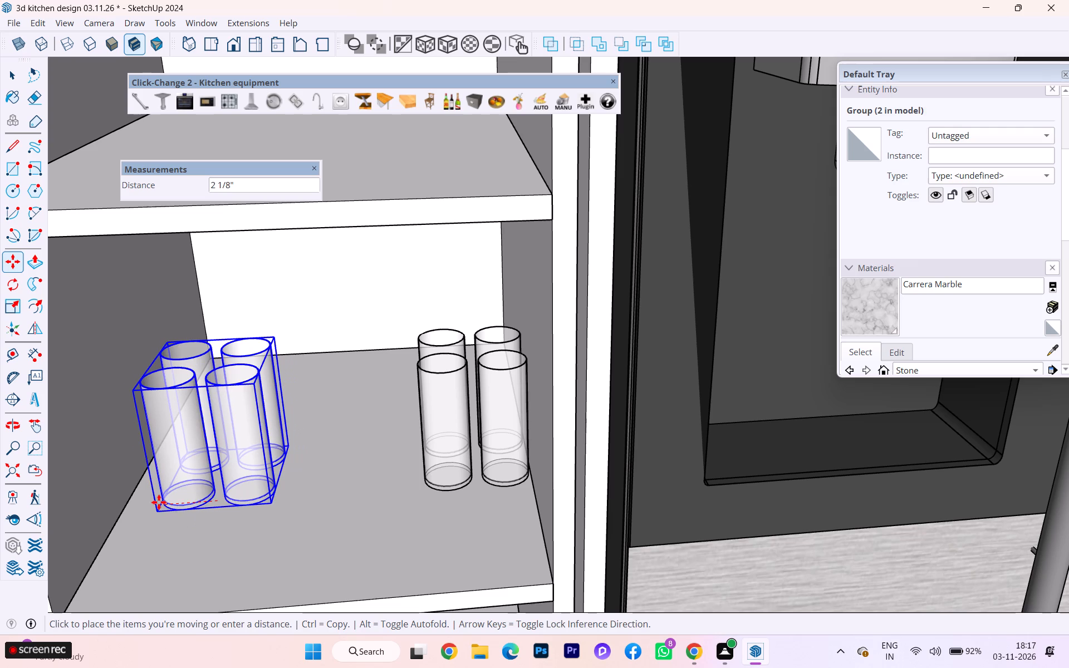
{"action": "left_click", "coordinate": [156, 504]}
Copy the original four-glass set about 4 13/16 inches toward the fridge, into the gap between the two sets.
{"action": "left_click", "coordinate": [149, 509]}
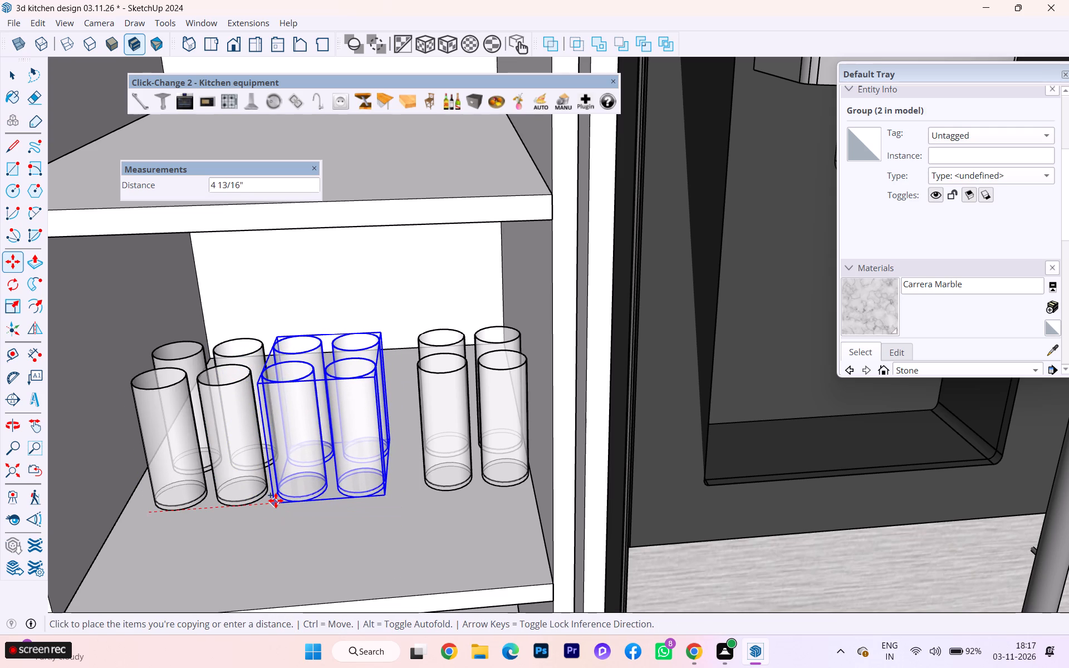
{"action": "left_click", "coordinate": [276, 500]}
Select all three four-glass sets on the shelf and combine them into one group.
{"action": "left_click", "coordinate": [7, 76]}
{"action": "left_click", "coordinate": [176, 422]}
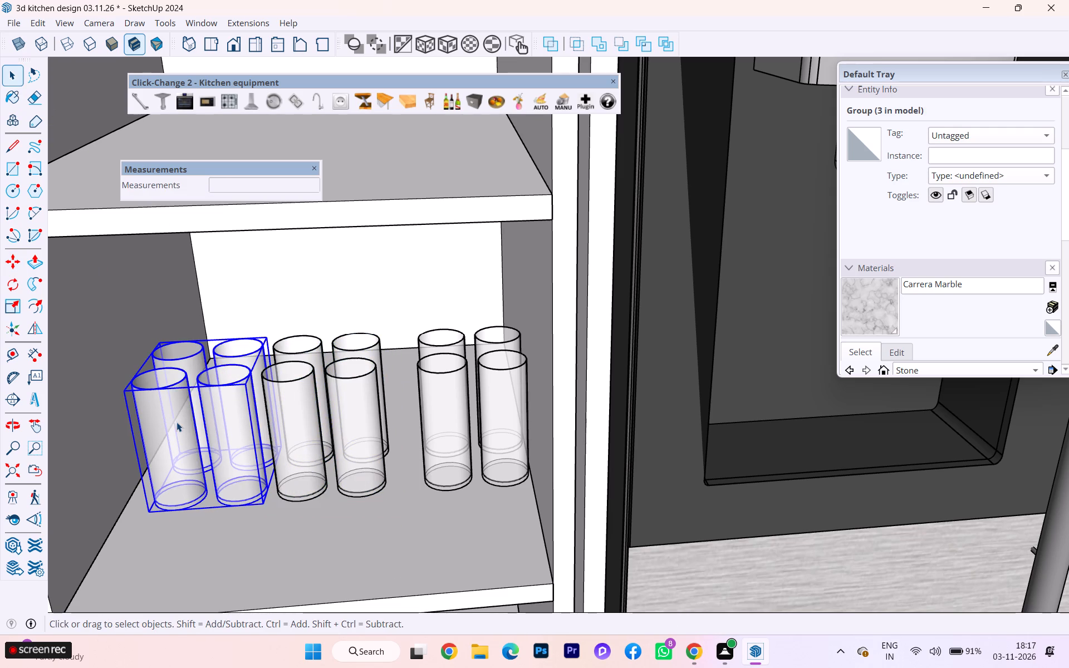
{"action": "left_click", "coordinate": [421, 405], "text": "ctrl"}
{"action": "left_click", "coordinate": [321, 401], "text": "ctrl"}
{"action": "right_click", "coordinate": [318, 400], "text": "ctrl"}
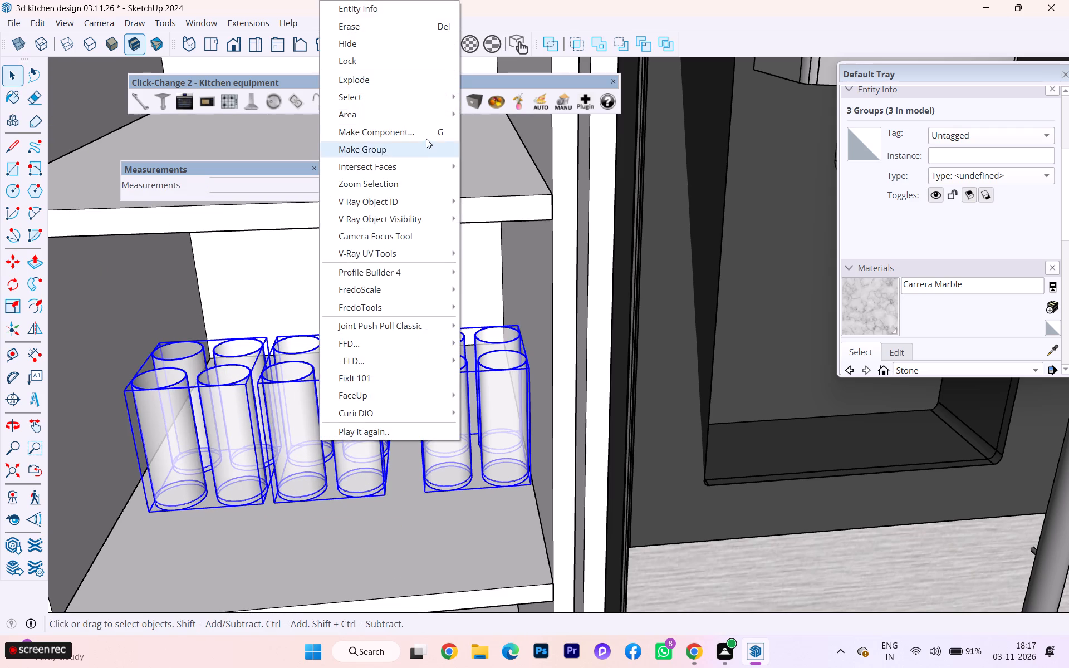
{"action": "left_click", "coordinate": [394, 145]}
Move the combined glass group about 4 3/16 inches forward toward the shelf's front edge, and deselect it.
{"action": "key", "text": "m"}
{"action": "left_click", "coordinate": [285, 385]}
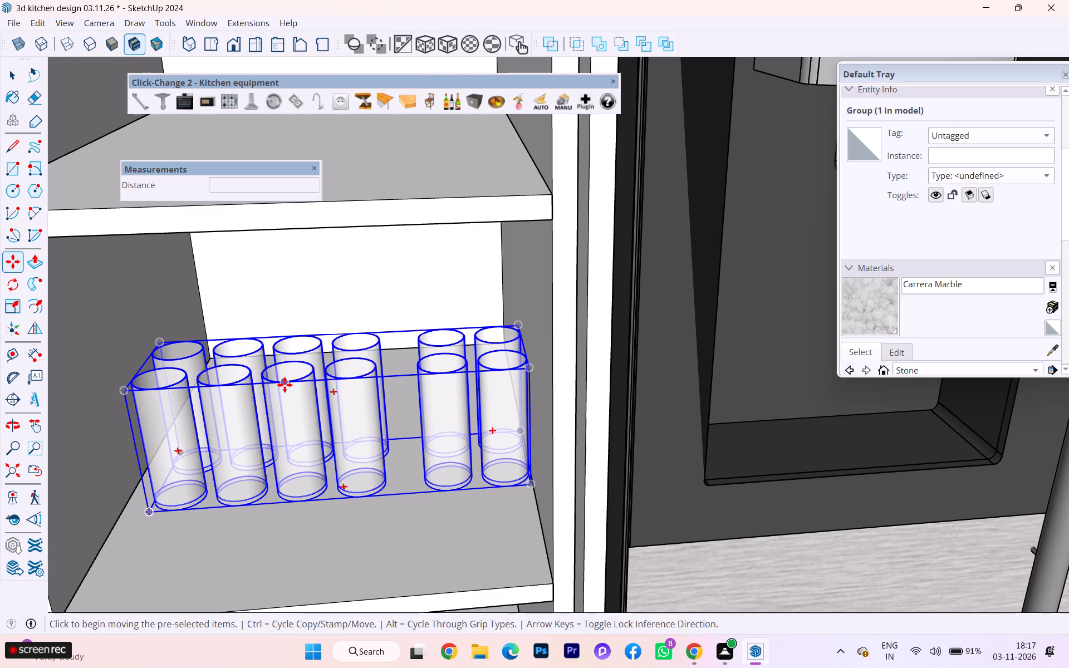
{"action": "left_click", "coordinate": [273, 438]}
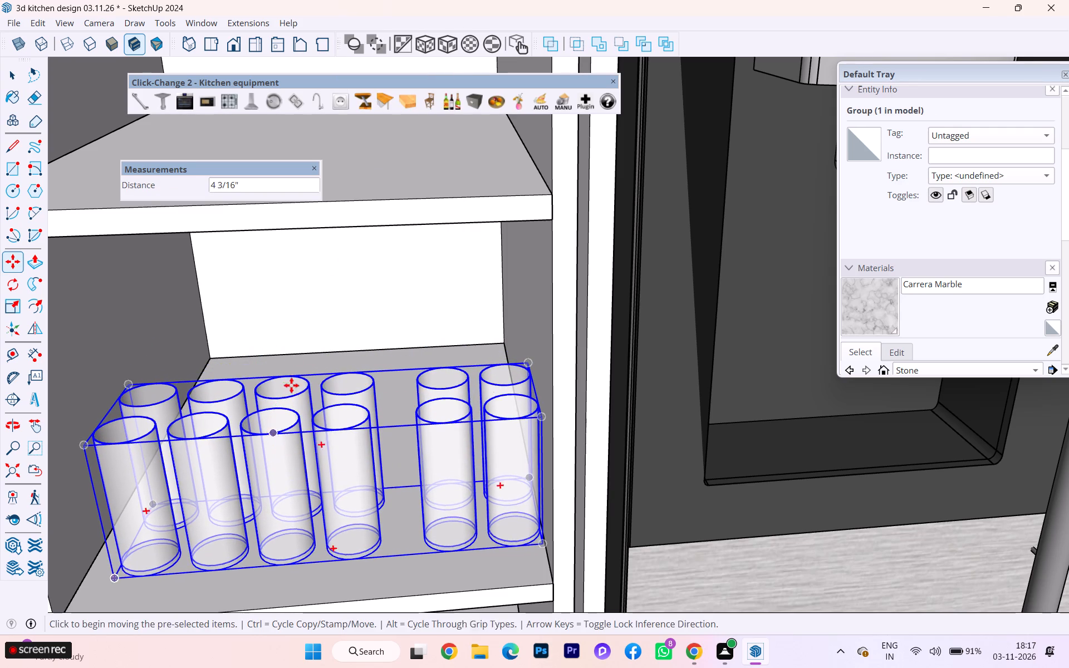
{"action": "scroll", "coordinate": [295, 343], "scroll_direction": "down", "scroll_amount": 4}
{"action": "scroll", "coordinate": [291, 338], "scroll_direction": "up", "scroll_amount": 1}
{"action": "scroll", "coordinate": [291, 337], "scroll_direction": "down", "scroll_amount": 4}
{"action": "middle_click_drag", "start_coordinate": [396, 307], "coordinate": [312, 223]}
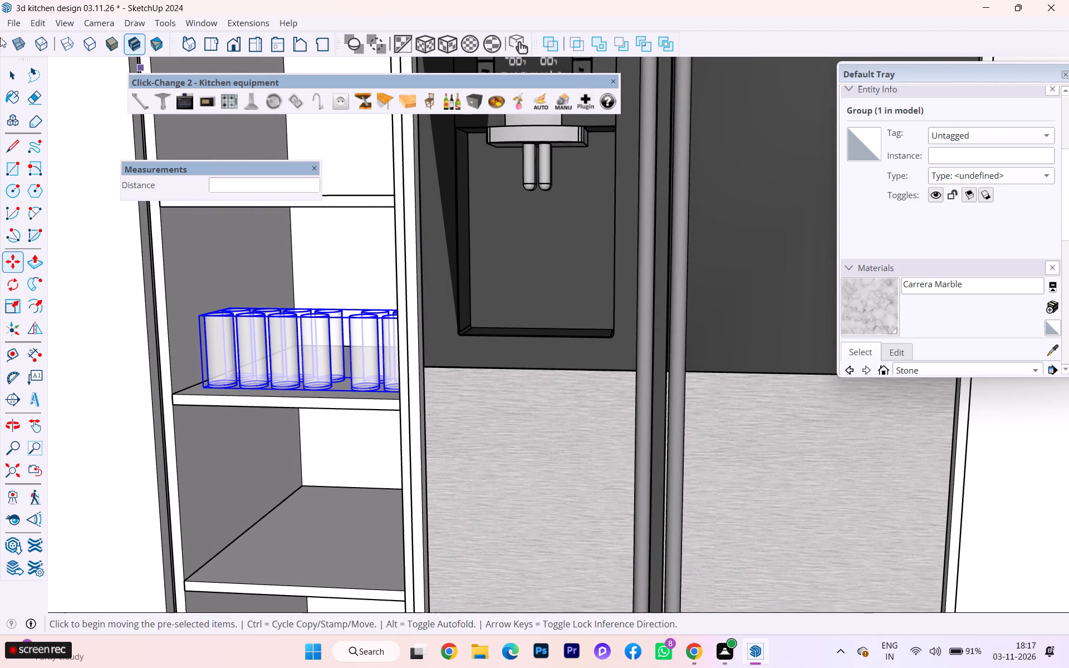
{"action": "left_click", "coordinate": [16, 69]}
{"action": "scroll", "coordinate": [320, 307], "scroll_direction": "down", "scroll_amount": 1}
{"action": "scroll", "coordinate": [328, 316], "scroll_direction": "up", "scroll_amount": 1}
{"action": "scroll", "coordinate": [329, 317], "scroll_direction": "down", "scroll_amount": 2}
{"action": "scroll", "coordinate": [329, 317], "scroll_direction": "up", "scroll_amount": 3}
{"action": "scroll", "coordinate": [330, 318], "scroll_direction": "down", "scroll_amount": 4}
{"action": "scroll", "coordinate": [362, 348], "scroll_direction": "up", "scroll_amount": 1}
{"action": "scroll", "coordinate": [362, 349], "scroll_direction": "down", "scroll_amount": 17}
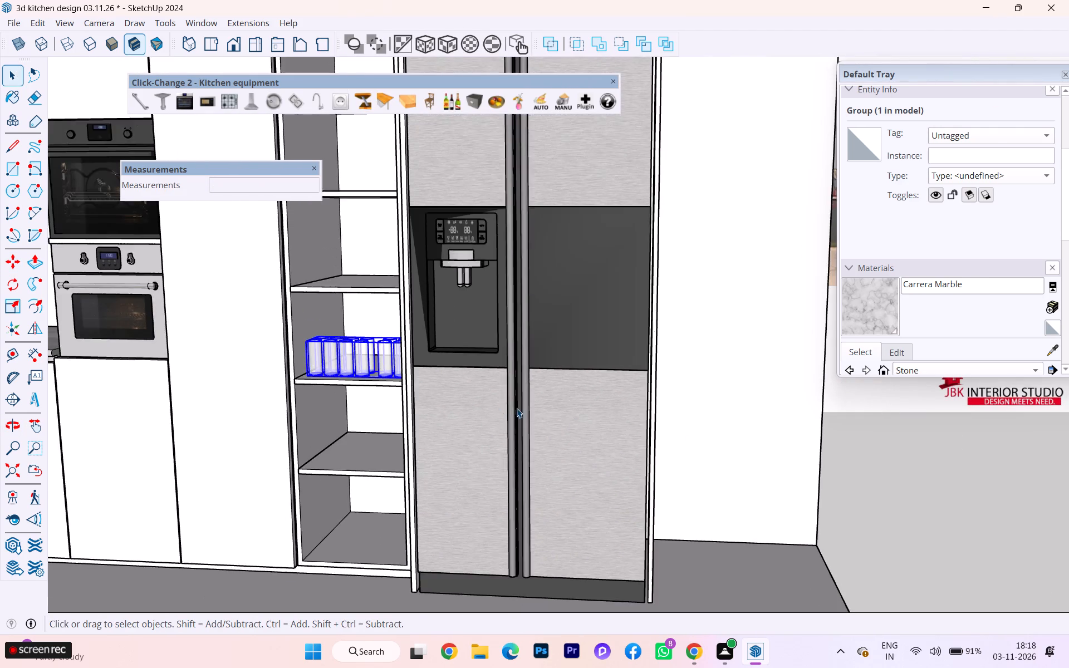
{"action": "left_click", "coordinate": [835, 488]}
Inside the combined glass group, shift the middle set about 11/16 inch toward the fridge to even the spacing, and leave the group.
{"action": "scroll", "coordinate": [452, 448], "scroll_direction": "down", "scroll_amount": 1}
{"action": "middle_click_drag", "start_coordinate": [442, 444], "coordinate": [585, 490]}
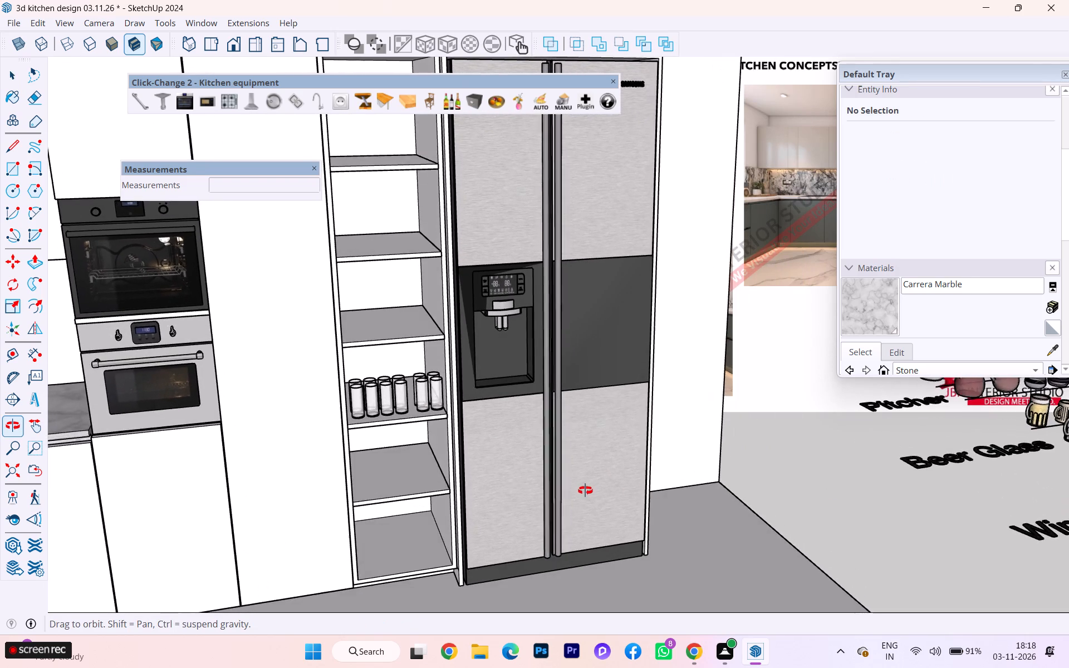
{"action": "middle_click_drag", "start_coordinate": [585, 490], "coordinate": [565, 490]}
{"action": "double_click", "coordinate": [390, 381]}
{"action": "scroll", "coordinate": [385, 387], "scroll_direction": "down", "scroll_amount": 5}
{"action": "scroll", "coordinate": [385, 387], "scroll_direction": "up", "scroll_amount": 1}
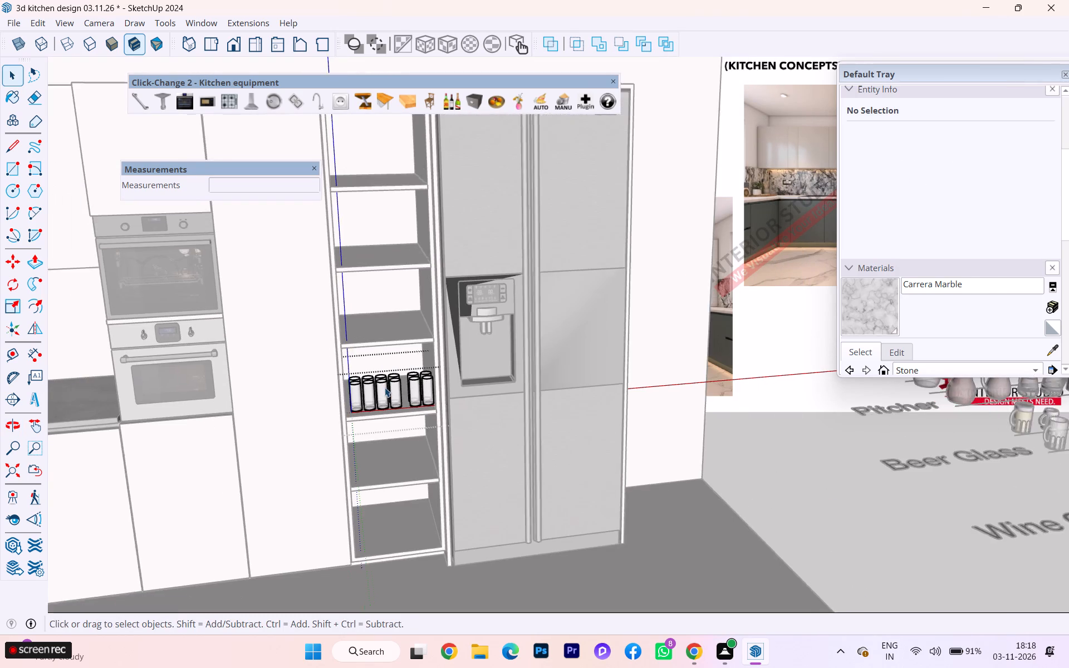
{"action": "scroll", "coordinate": [385, 387], "scroll_direction": "up", "scroll_amount": 1}
{"action": "left_click", "coordinate": [385, 387]}
{"action": "scroll", "coordinate": [389, 385], "scroll_direction": "up", "scroll_amount": 7}
{"action": "scroll", "coordinate": [389, 385], "scroll_direction": "down", "scroll_amount": 1}
{"action": "scroll", "coordinate": [383, 390], "scroll_direction": "up", "scroll_amount": 1}
{"action": "scroll", "coordinate": [383, 391], "scroll_direction": "down", "scroll_amount": 1}
{"action": "scroll", "coordinate": [383, 406], "scroll_direction": "up", "scroll_amount": 1}
{"action": "scroll", "coordinate": [383, 410], "scroll_direction": "down", "scroll_amount": 1}
{"action": "scroll", "coordinate": [383, 411], "scroll_direction": "up", "scroll_amount": 1}
{"action": "scroll", "coordinate": [383, 416], "scroll_direction": "down", "scroll_amount": 1}
{"action": "scroll", "coordinate": [383, 418], "scroll_direction": "up", "scroll_amount": 2}
{"action": "scroll", "coordinate": [396, 431], "scroll_direction": "down", "scroll_amount": 1}
{"action": "scroll", "coordinate": [406, 434], "scroll_direction": "up", "scroll_amount": 3}
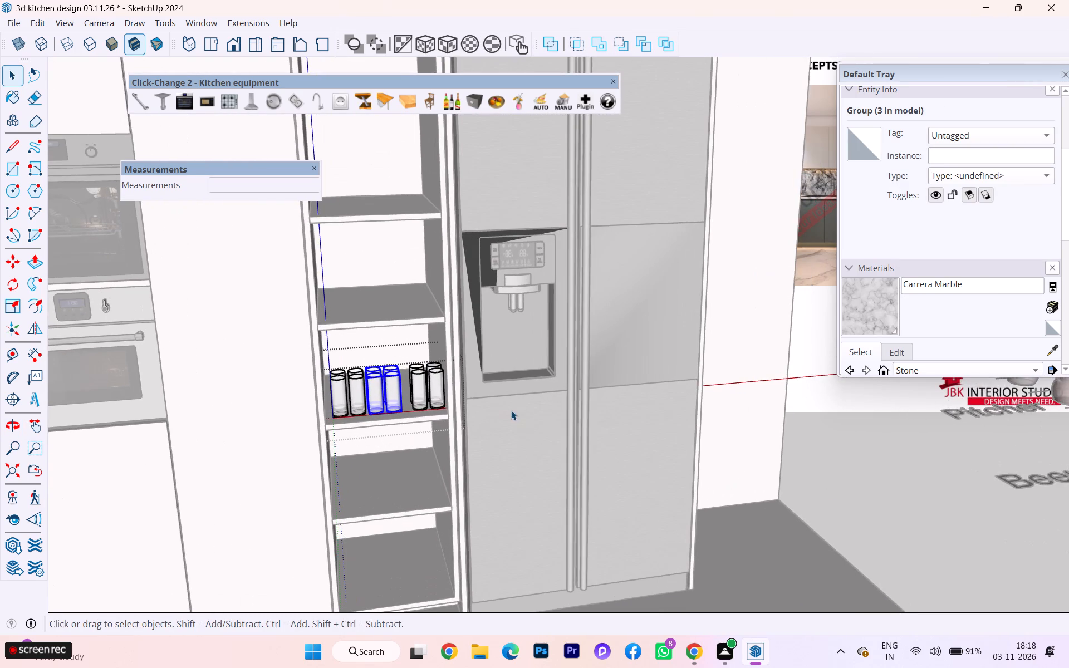
{"action": "key", "text": "m"}
{"action": "scroll", "coordinate": [389, 412], "scroll_direction": "up", "scroll_amount": 1}
{"action": "scroll", "coordinate": [390, 412], "scroll_direction": "down", "scroll_amount": 3}
{"action": "scroll", "coordinate": [390, 412], "scroll_direction": "up", "scroll_amount": 6}
{"action": "scroll", "coordinate": [394, 421], "scroll_direction": "down", "scroll_amount": 1}
{"action": "scroll", "coordinate": [394, 421], "scroll_direction": "up", "scroll_amount": 2}
{"action": "scroll", "coordinate": [394, 422], "scroll_direction": "down", "scroll_amount": 3}
{"action": "scroll", "coordinate": [394, 422], "scroll_direction": "up", "scroll_amount": 16}
{"action": "scroll", "coordinate": [384, 420], "scroll_direction": "down", "scroll_amount": 3}
{"action": "scroll", "coordinate": [384, 420], "scroll_direction": "up", "scroll_amount": 3}
{"action": "scroll", "coordinate": [384, 420], "scroll_direction": "down", "scroll_amount": 1}
{"action": "scroll", "coordinate": [384, 420], "scroll_direction": "up", "scroll_amount": 2}
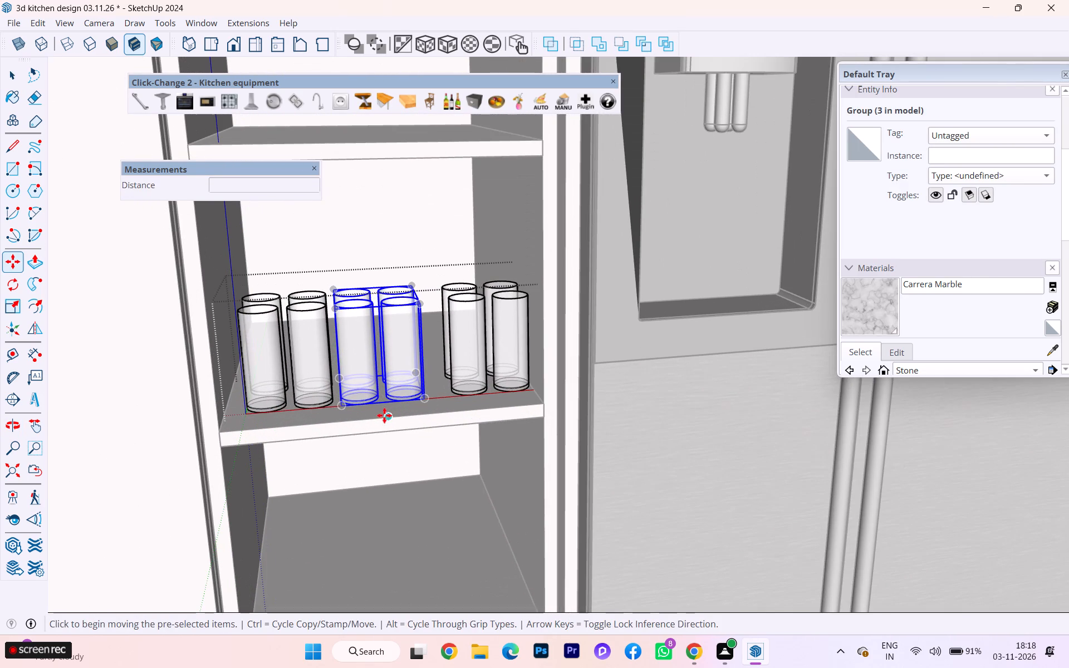
{"action": "left_click", "coordinate": [384, 410]}
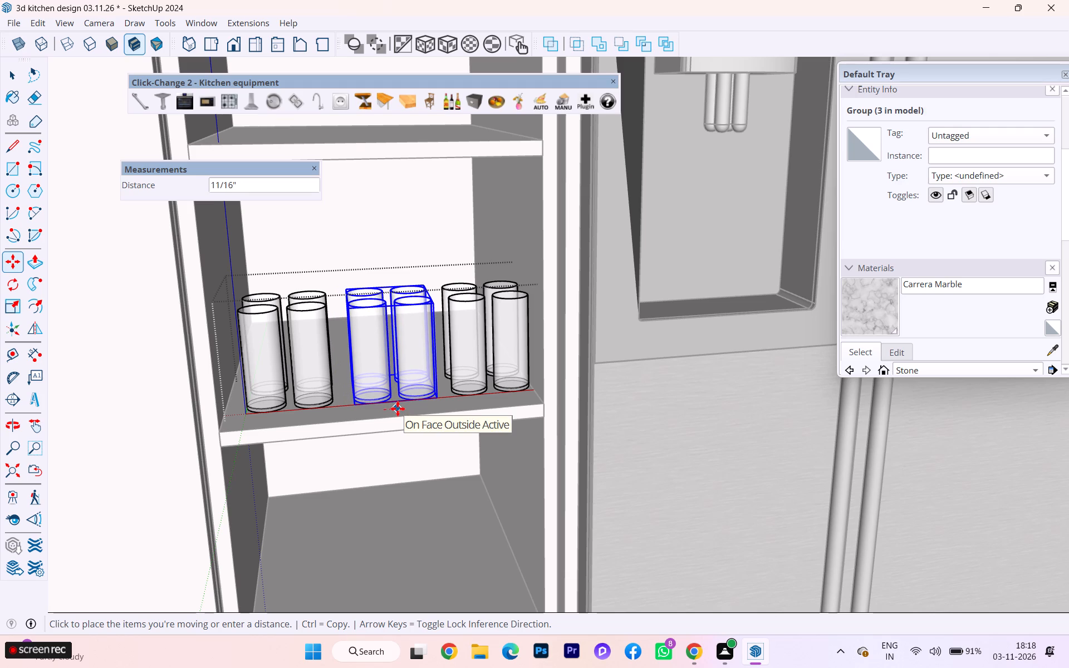
{"action": "left_click", "coordinate": [398, 409]}
{"action": "left_click", "coordinate": [22, 78]}
{"action": "scroll", "coordinate": [494, 318], "scroll_direction": "down", "scroll_amount": 3}
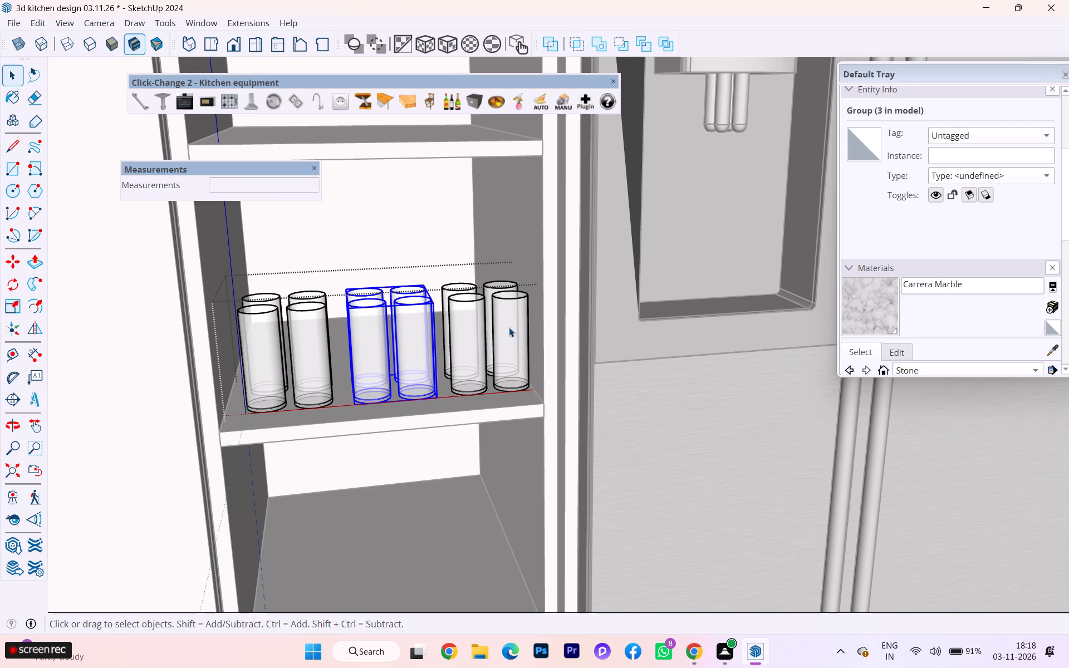
{"action": "scroll", "coordinate": [509, 327], "scroll_direction": "down", "scroll_amount": 11}
{"action": "scroll", "coordinate": [374, 352], "scroll_direction": "up", "scroll_amount": 2}
{"action": "scroll", "coordinate": [374, 352], "scroll_direction": "down", "scroll_amount": 1}
{"action": "left_click", "coordinate": [953, 518]}
Examine the arranged glasses and the open shelves beside the fridge from several angles and distances.
{"action": "scroll", "coordinate": [868, 471], "scroll_direction": "down", "scroll_amount": 1}
{"action": "middle_click_drag", "start_coordinate": [839, 474], "coordinate": [605, 654]}
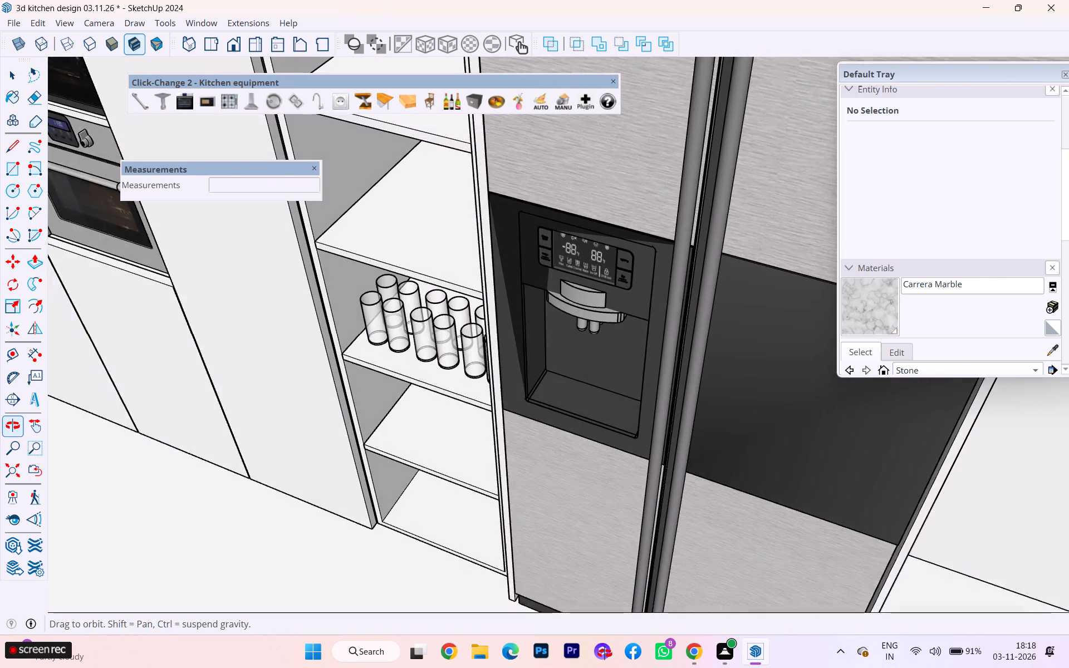
{"action": "middle_click_drag", "start_coordinate": [605, 654], "coordinate": [675, 614]}
{"action": "scroll", "coordinate": [410, 409], "scroll_direction": "down", "scroll_amount": 6}
{"action": "scroll", "coordinate": [403, 375], "scroll_direction": "up", "scroll_amount": 1}
{"action": "scroll", "coordinate": [404, 375], "scroll_direction": "down", "scroll_amount": 1}
{"action": "middle_click_drag", "start_coordinate": [412, 365], "coordinate": [485, 213]}
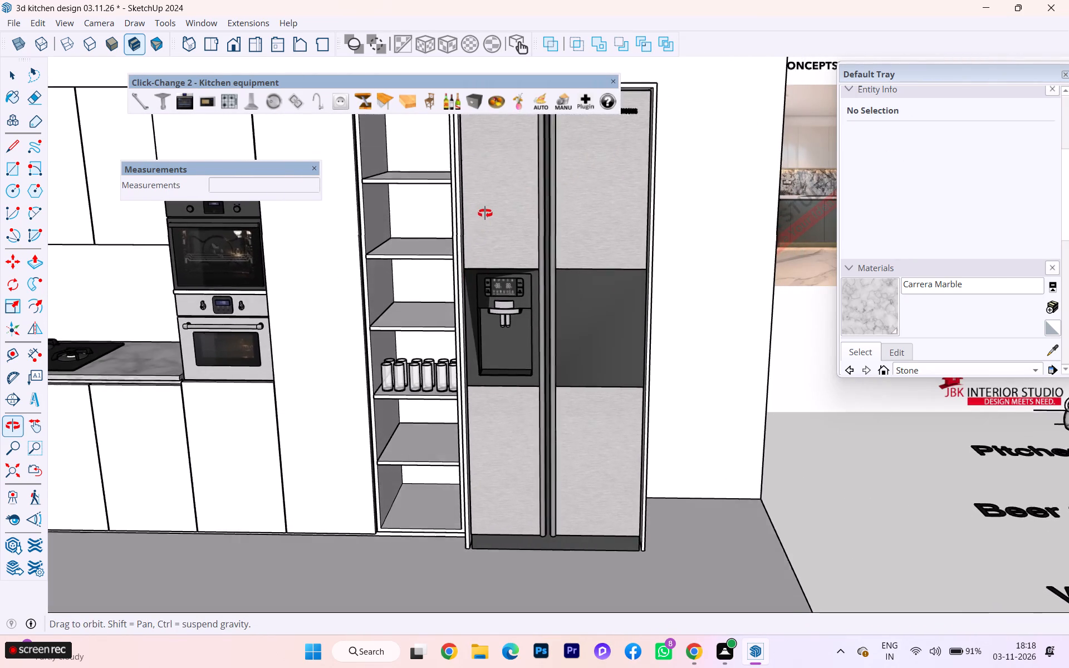
{"action": "middle_click_drag", "start_coordinate": [485, 213], "coordinate": [486, 212]}
{"action": "scroll", "coordinate": [419, 331], "scroll_direction": "up", "scroll_amount": 1}
{"action": "scroll", "coordinate": [419, 333], "scroll_direction": "down", "scroll_amount": 1}
{"action": "scroll", "coordinate": [420, 345], "scroll_direction": "up", "scroll_amount": 5}
{"action": "scroll", "coordinate": [438, 379], "scroll_direction": "down", "scroll_amount": 3}
{"action": "scroll", "coordinate": [438, 379], "scroll_direction": "up", "scroll_amount": 1}
{"action": "scroll", "coordinate": [438, 379], "scroll_direction": "down", "scroll_amount": 2}
{"action": "scroll", "coordinate": [438, 380], "scroll_direction": "up", "scroll_amount": 3}
{"action": "scroll", "coordinate": [441, 382], "scroll_direction": "down", "scroll_amount": 1}
{"action": "scroll", "coordinate": [443, 384], "scroll_direction": "up", "scroll_amount": 3}
{"action": "scroll", "coordinate": [475, 390], "scroll_direction": "down", "scroll_amount": 2}
{"action": "scroll", "coordinate": [475, 390], "scroll_direction": "up", "scroll_amount": 6}
{"action": "scroll", "coordinate": [475, 390], "scroll_direction": "down", "scroll_amount": 1}
{"action": "scroll", "coordinate": [475, 390], "scroll_direction": "up", "scroll_amount": 3}
{"action": "scroll", "coordinate": [475, 390], "scroll_direction": "down", "scroll_amount": 3}
{"action": "scroll", "coordinate": [475, 390], "scroll_direction": "up", "scroll_amount": 1}
{"action": "scroll", "coordinate": [475, 390], "scroll_direction": "down", "scroll_amount": 2}
{"action": "scroll", "coordinate": [475, 390], "scroll_direction": "up", "scroll_amount": 1}
{"action": "scroll", "coordinate": [475, 390], "scroll_direction": "down", "scroll_amount": 1}
{"action": "scroll", "coordinate": [474, 390], "scroll_direction": "up", "scroll_amount": 1}
{"action": "scroll", "coordinate": [474, 390], "scroll_direction": "down", "scroll_amount": 1}
{"action": "scroll", "coordinate": [474, 390], "scroll_direction": "up", "scroll_amount": 1}
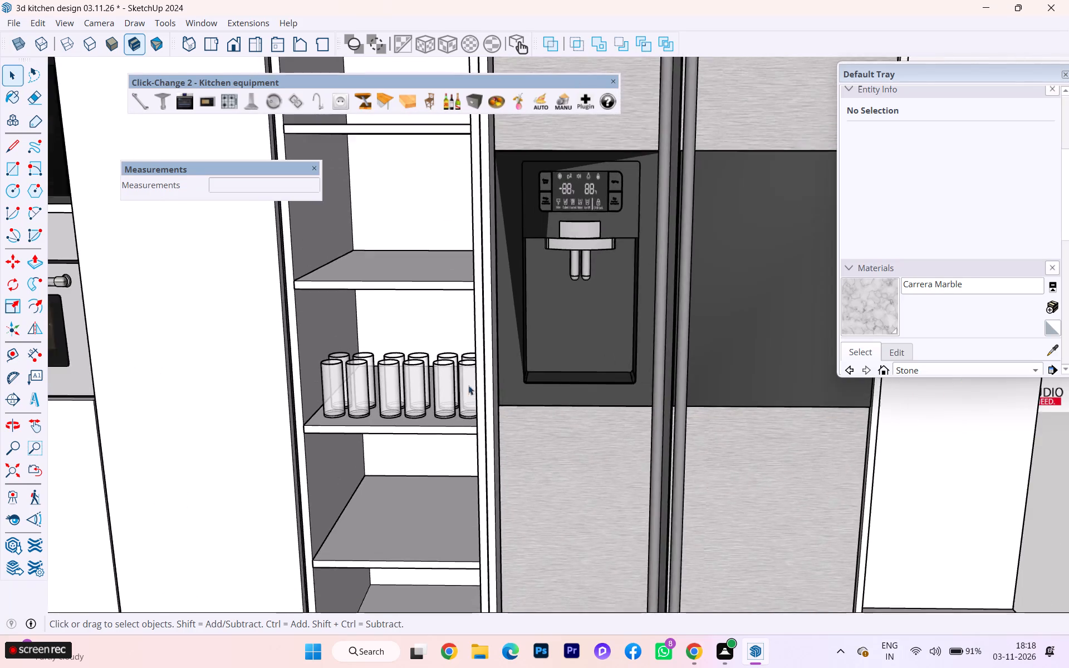
{"action": "scroll", "coordinate": [444, 369], "scroll_direction": "up", "scroll_amount": 2}
{"action": "scroll", "coordinate": [443, 368], "scroll_direction": "down", "scroll_amount": 2}
{"action": "scroll", "coordinate": [443, 368], "scroll_direction": "up", "scroll_amount": 1}
{"action": "scroll", "coordinate": [443, 368], "scroll_direction": "down", "scroll_amount": 1}
{"action": "scroll", "coordinate": [443, 368], "scroll_direction": "up", "scroll_amount": 3}
{"action": "scroll", "coordinate": [442, 368], "scroll_direction": "down", "scroll_amount": 1}
{"action": "scroll", "coordinate": [442, 368], "scroll_direction": "up", "scroll_amount": 2}
{"action": "scroll", "coordinate": [442, 368], "scroll_direction": "down", "scroll_amount": 1}
{"action": "scroll", "coordinate": [408, 335], "scroll_direction": "down", "scroll_amount": 7}
{"action": "scroll", "coordinate": [418, 311], "scroll_direction": "up", "scroll_amount": 2}
{"action": "scroll", "coordinate": [415, 312], "scroll_direction": "down", "scroll_amount": 3}
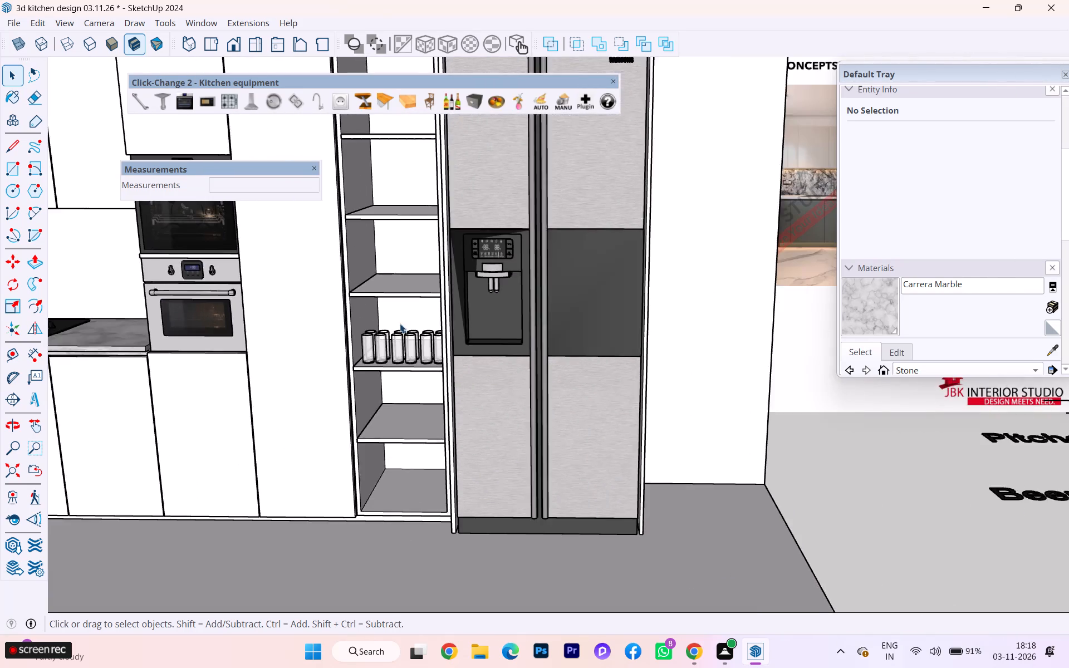
{"action": "scroll", "coordinate": [400, 323], "scroll_direction": "down", "scroll_amount": 3}
{"action": "scroll", "coordinate": [401, 335], "scroll_direction": "up", "scroll_amount": 2}
{"action": "scroll", "coordinate": [401, 336], "scroll_direction": "down", "scroll_amount": 3}
Open the glassware catalogue group for editing at its Pitcher row.
{"action": "middle_click_drag", "start_coordinate": [401, 356], "coordinate": [375, 479]}
{"action": "scroll", "coordinate": [768, 448], "scroll_direction": "down", "scroll_amount": 1}
{"action": "scroll", "coordinate": [773, 444], "scroll_direction": "up", "scroll_amount": 2}
{"action": "scroll", "coordinate": [783, 435], "scroll_direction": "down", "scroll_amount": 1}
{"action": "scroll", "coordinate": [821, 417], "scroll_direction": "up", "scroll_amount": 3}
{"action": "scroll", "coordinate": [822, 415], "scroll_direction": "down", "scroll_amount": 2}
{"action": "scroll", "coordinate": [823, 415], "scroll_direction": "up", "scroll_amount": 2}
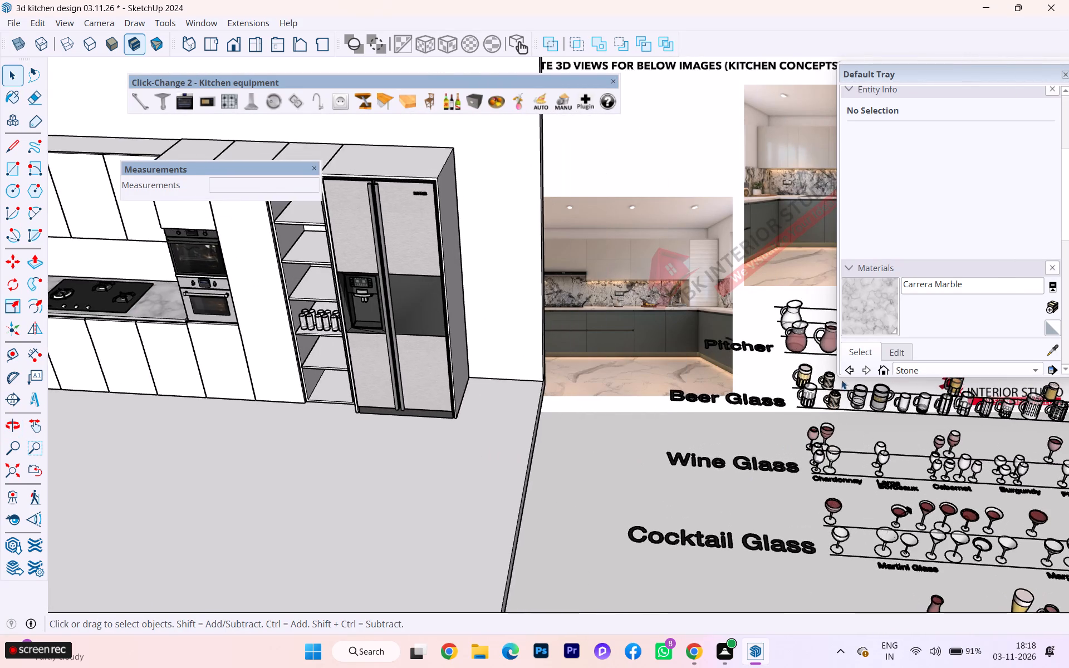
{"action": "scroll", "coordinate": [850, 355], "scroll_direction": "up", "scroll_amount": 3}
{"action": "scroll", "coordinate": [879, 370], "scroll_direction": "down", "scroll_amount": 3}
{"action": "scroll", "coordinate": [887, 375], "scroll_direction": "up", "scroll_amount": 4}
{"action": "scroll", "coordinate": [910, 423], "scroll_direction": "down", "scroll_amount": 2}
{"action": "scroll", "coordinate": [906, 419], "scroll_direction": "up", "scroll_amount": 5}
{"action": "scroll", "coordinate": [826, 405], "scroll_direction": "up", "scroll_amount": 3}
{"action": "scroll", "coordinate": [821, 406], "scroll_direction": "down", "scroll_amount": 5}
{"action": "scroll", "coordinate": [818, 408], "scroll_direction": "up", "scroll_amount": 4}
{"action": "scroll", "coordinate": [756, 383], "scroll_direction": "up", "scroll_amount": 2}
{"action": "scroll", "coordinate": [756, 383], "scroll_direction": "down", "scroll_amount": 3}
{"action": "scroll", "coordinate": [756, 383], "scroll_direction": "up", "scroll_amount": 1}
{"action": "scroll", "coordinate": [756, 383], "scroll_direction": "down", "scroll_amount": 1}
{"action": "scroll", "coordinate": [756, 383], "scroll_direction": "up", "scroll_amount": 3}
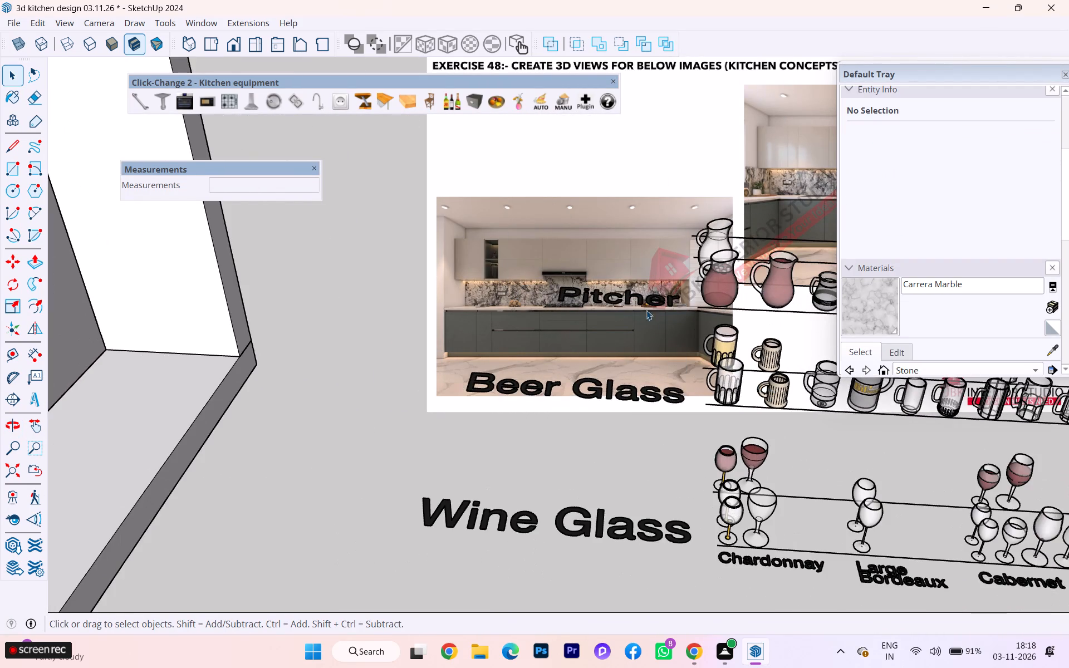
{"action": "scroll", "coordinate": [532, 249], "scroll_direction": "down", "scroll_amount": 2}
{"action": "scroll", "coordinate": [477, 250], "scroll_direction": "up", "scroll_amount": 1}
{"action": "scroll", "coordinate": [444, 254], "scroll_direction": "down", "scroll_amount": 5}
{"action": "scroll", "coordinate": [387, 312], "scroll_direction": "up", "scroll_amount": 1}
{"action": "scroll", "coordinate": [387, 312], "scroll_direction": "down", "scroll_amount": 4}
{"action": "scroll", "coordinate": [385, 325], "scroll_direction": "up", "scroll_amount": 1}
{"action": "scroll", "coordinate": [385, 325], "scroll_direction": "down", "scroll_amount": 2}
{"action": "scroll", "coordinate": [606, 313], "scroll_direction": "up", "scroll_amount": 11}
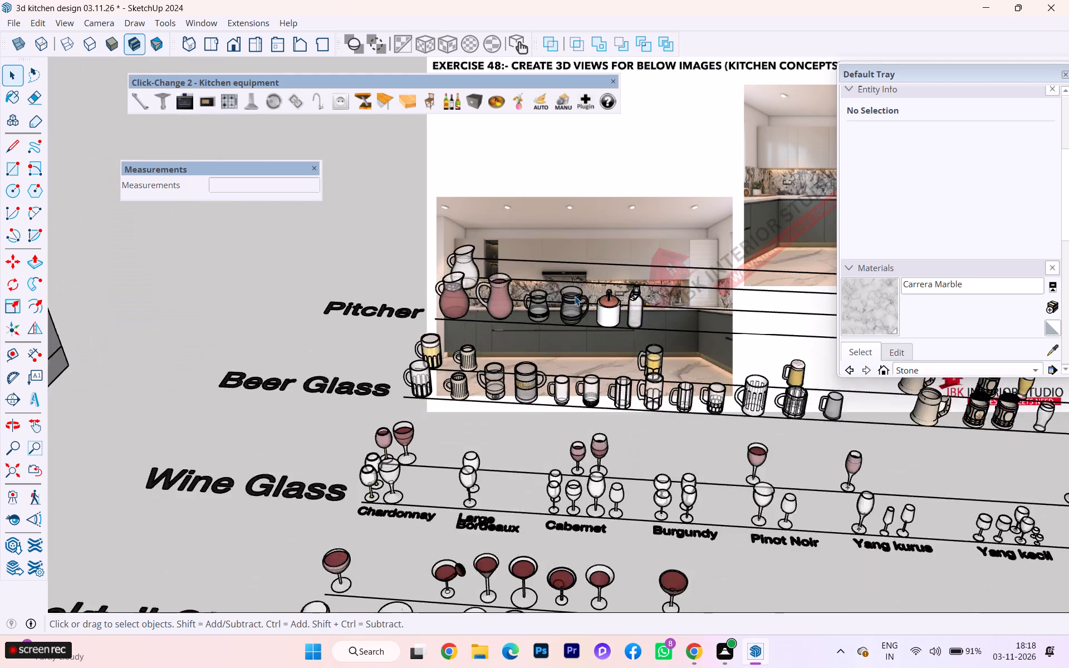
{"action": "scroll", "coordinate": [575, 296], "scroll_direction": "up", "scroll_amount": 2}
{"action": "scroll", "coordinate": [575, 296], "scroll_direction": "down", "scroll_amount": 1}
{"action": "scroll", "coordinate": [575, 296], "scroll_direction": "up", "scroll_amount": 8}
{"action": "scroll", "coordinate": [575, 298], "scroll_direction": "down", "scroll_amount": 1}
{"action": "scroll", "coordinate": [575, 298], "scroll_direction": "up", "scroll_amount": 1}
{"action": "left_click", "coordinate": [327, 297], "text": "ctrl"}
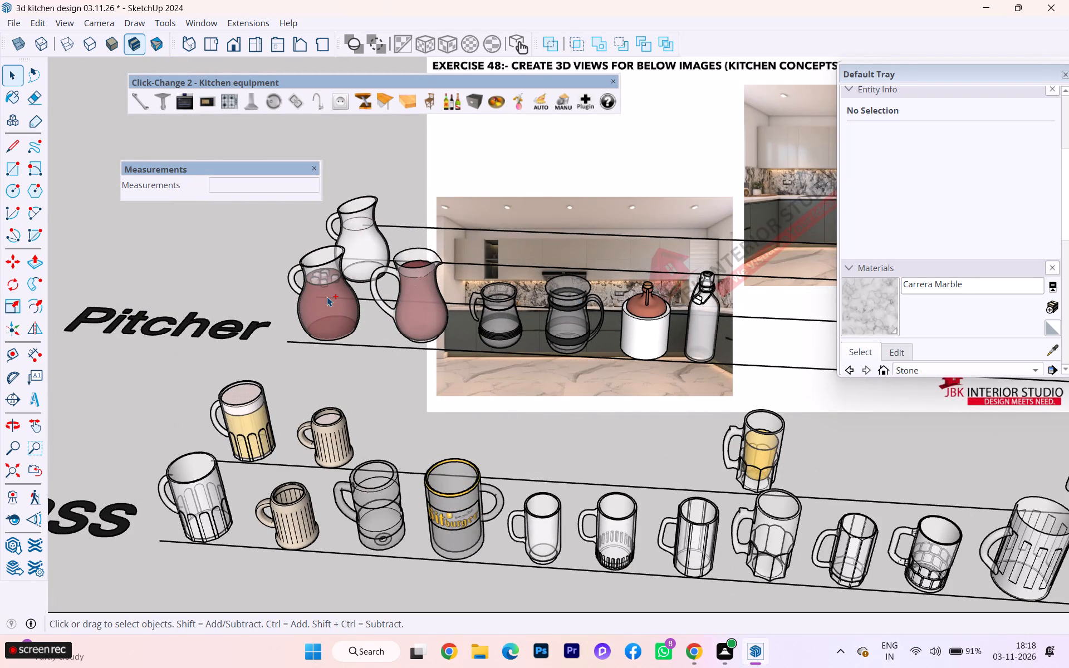
{"action": "double_click", "coordinate": [342, 293], "text": "ctrl"}
{"action": "double_click", "coordinate": [341, 294], "text": "ctrl"}
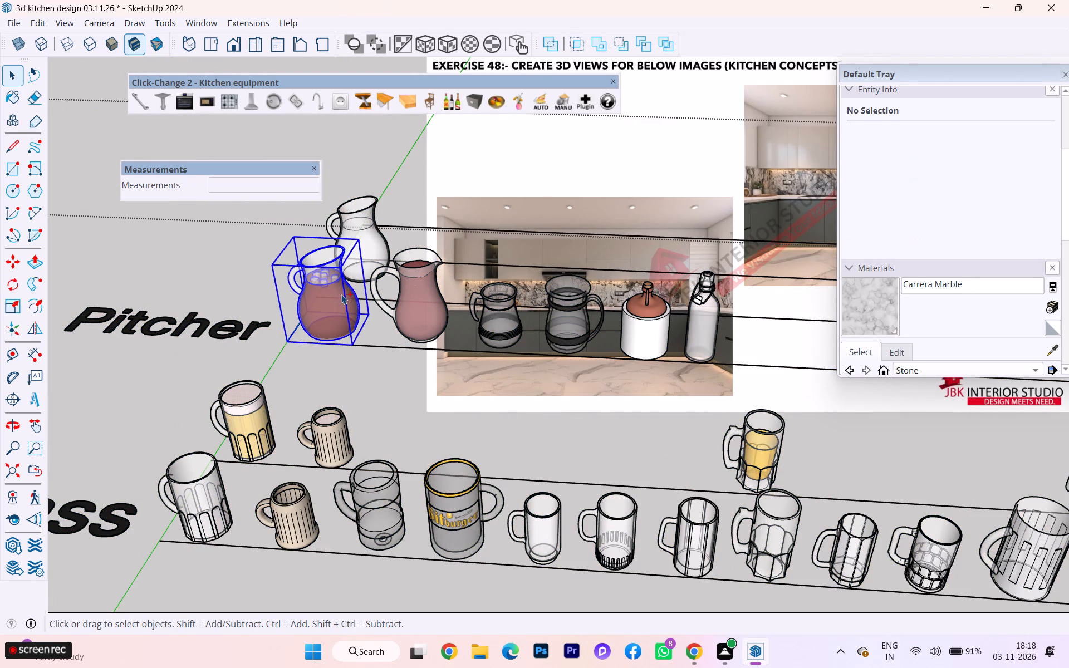
{"action": "left_click", "coordinate": [192, 312]}
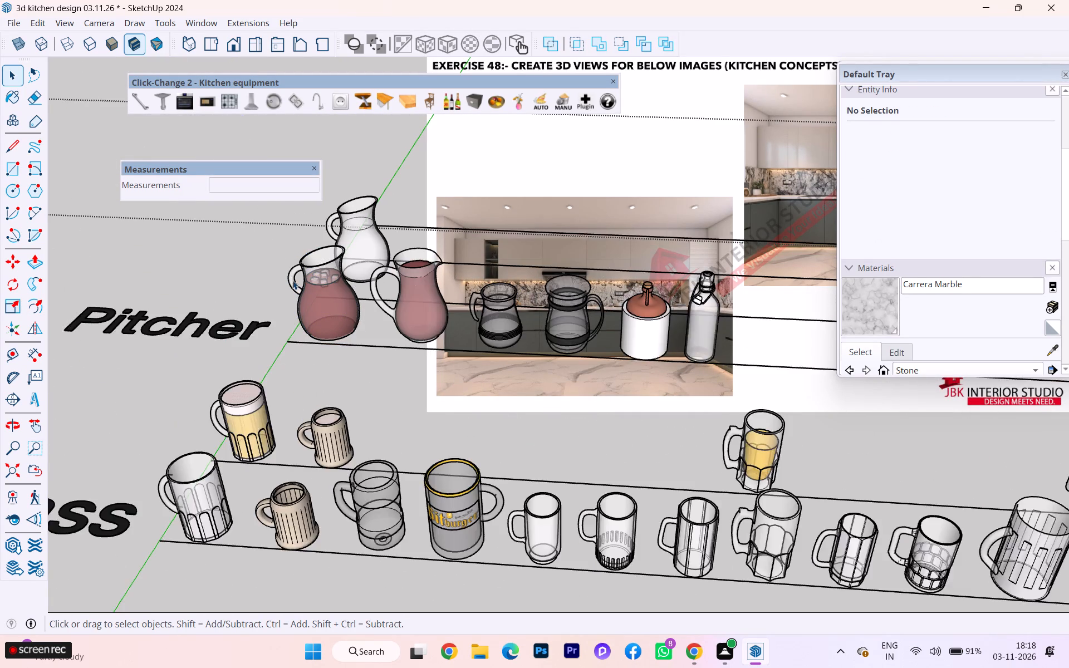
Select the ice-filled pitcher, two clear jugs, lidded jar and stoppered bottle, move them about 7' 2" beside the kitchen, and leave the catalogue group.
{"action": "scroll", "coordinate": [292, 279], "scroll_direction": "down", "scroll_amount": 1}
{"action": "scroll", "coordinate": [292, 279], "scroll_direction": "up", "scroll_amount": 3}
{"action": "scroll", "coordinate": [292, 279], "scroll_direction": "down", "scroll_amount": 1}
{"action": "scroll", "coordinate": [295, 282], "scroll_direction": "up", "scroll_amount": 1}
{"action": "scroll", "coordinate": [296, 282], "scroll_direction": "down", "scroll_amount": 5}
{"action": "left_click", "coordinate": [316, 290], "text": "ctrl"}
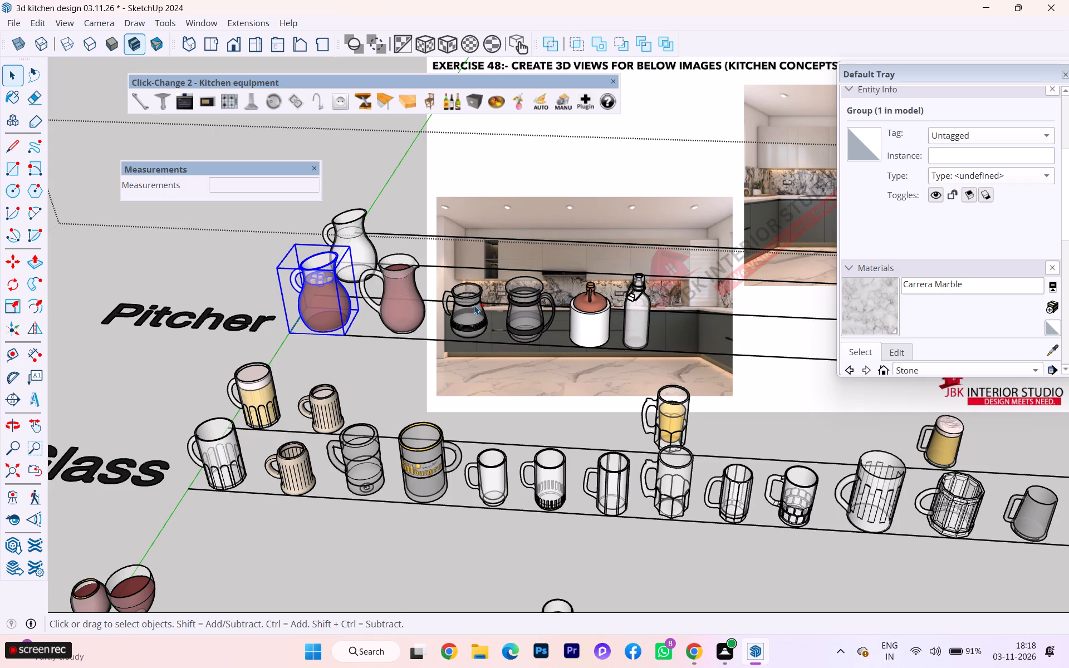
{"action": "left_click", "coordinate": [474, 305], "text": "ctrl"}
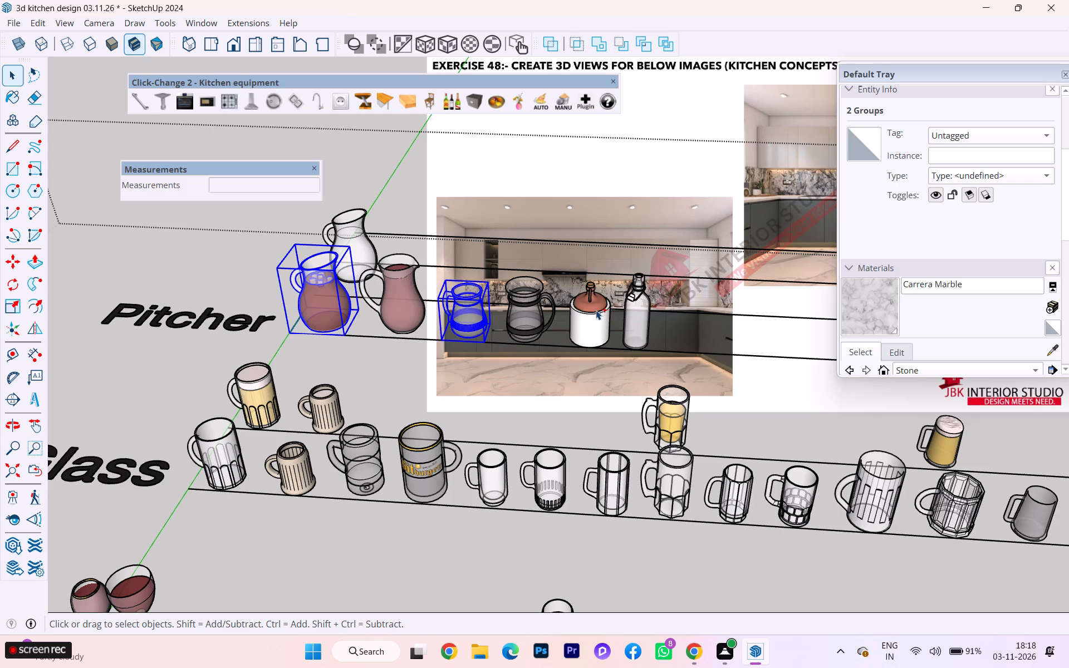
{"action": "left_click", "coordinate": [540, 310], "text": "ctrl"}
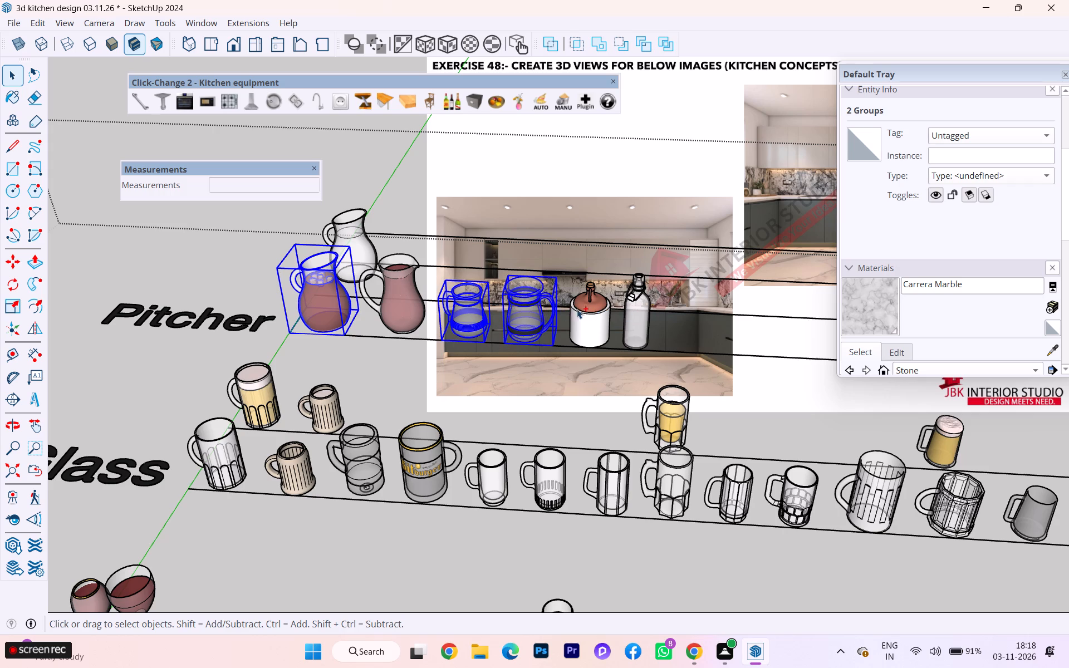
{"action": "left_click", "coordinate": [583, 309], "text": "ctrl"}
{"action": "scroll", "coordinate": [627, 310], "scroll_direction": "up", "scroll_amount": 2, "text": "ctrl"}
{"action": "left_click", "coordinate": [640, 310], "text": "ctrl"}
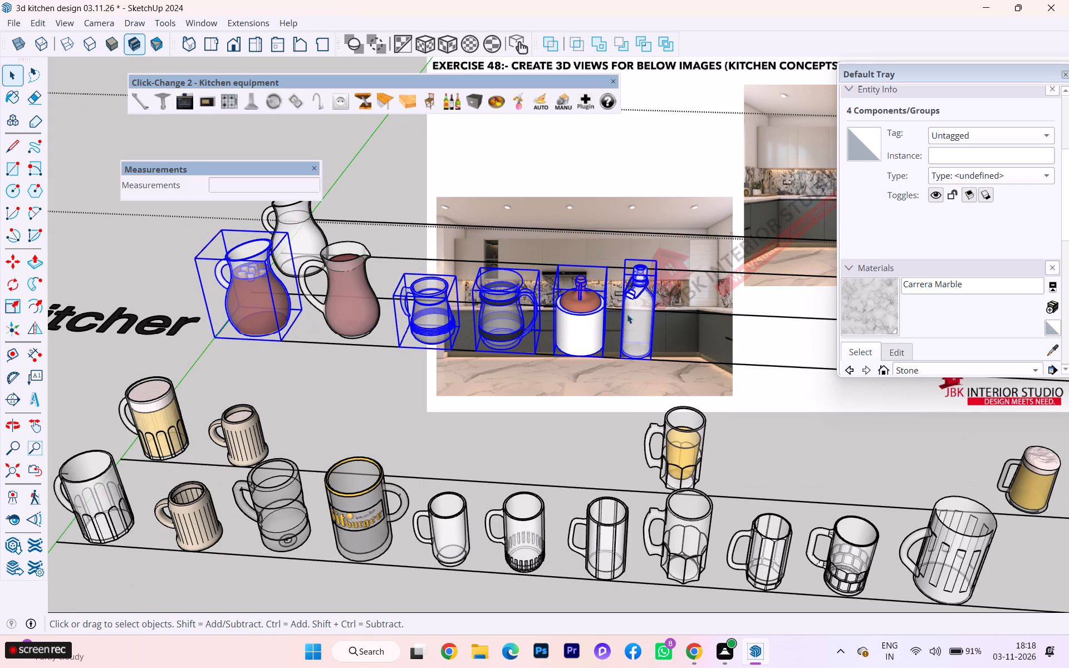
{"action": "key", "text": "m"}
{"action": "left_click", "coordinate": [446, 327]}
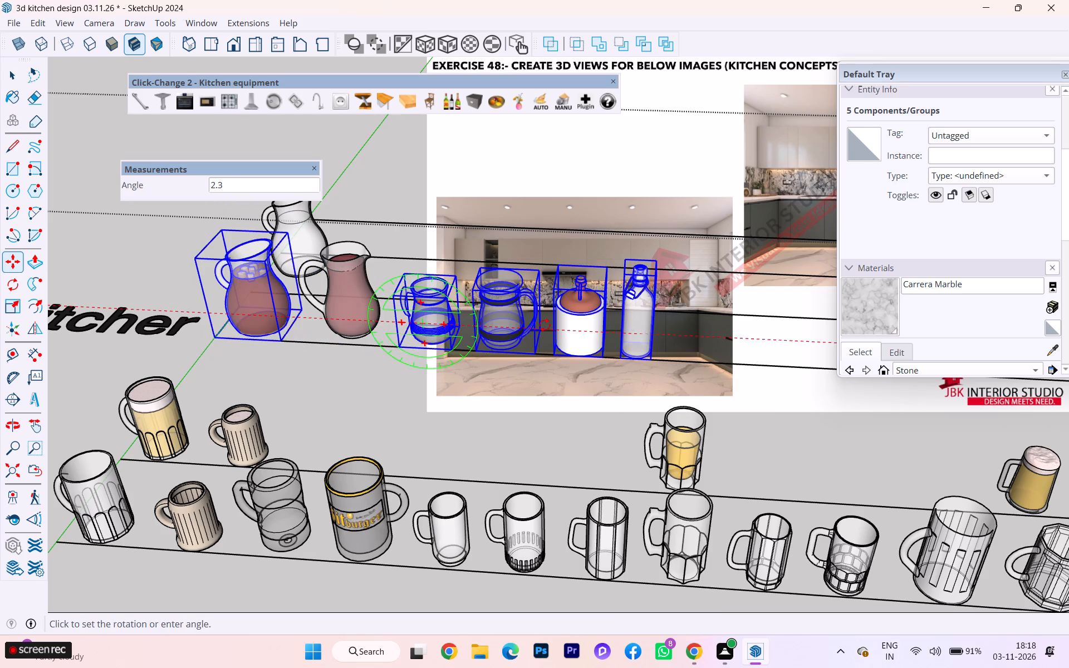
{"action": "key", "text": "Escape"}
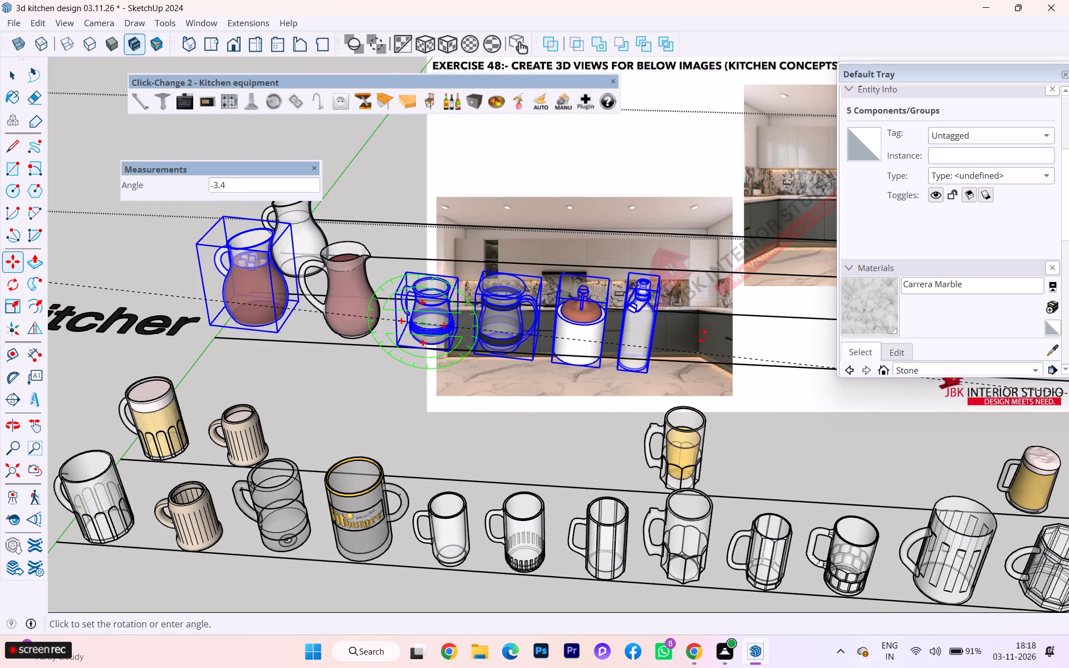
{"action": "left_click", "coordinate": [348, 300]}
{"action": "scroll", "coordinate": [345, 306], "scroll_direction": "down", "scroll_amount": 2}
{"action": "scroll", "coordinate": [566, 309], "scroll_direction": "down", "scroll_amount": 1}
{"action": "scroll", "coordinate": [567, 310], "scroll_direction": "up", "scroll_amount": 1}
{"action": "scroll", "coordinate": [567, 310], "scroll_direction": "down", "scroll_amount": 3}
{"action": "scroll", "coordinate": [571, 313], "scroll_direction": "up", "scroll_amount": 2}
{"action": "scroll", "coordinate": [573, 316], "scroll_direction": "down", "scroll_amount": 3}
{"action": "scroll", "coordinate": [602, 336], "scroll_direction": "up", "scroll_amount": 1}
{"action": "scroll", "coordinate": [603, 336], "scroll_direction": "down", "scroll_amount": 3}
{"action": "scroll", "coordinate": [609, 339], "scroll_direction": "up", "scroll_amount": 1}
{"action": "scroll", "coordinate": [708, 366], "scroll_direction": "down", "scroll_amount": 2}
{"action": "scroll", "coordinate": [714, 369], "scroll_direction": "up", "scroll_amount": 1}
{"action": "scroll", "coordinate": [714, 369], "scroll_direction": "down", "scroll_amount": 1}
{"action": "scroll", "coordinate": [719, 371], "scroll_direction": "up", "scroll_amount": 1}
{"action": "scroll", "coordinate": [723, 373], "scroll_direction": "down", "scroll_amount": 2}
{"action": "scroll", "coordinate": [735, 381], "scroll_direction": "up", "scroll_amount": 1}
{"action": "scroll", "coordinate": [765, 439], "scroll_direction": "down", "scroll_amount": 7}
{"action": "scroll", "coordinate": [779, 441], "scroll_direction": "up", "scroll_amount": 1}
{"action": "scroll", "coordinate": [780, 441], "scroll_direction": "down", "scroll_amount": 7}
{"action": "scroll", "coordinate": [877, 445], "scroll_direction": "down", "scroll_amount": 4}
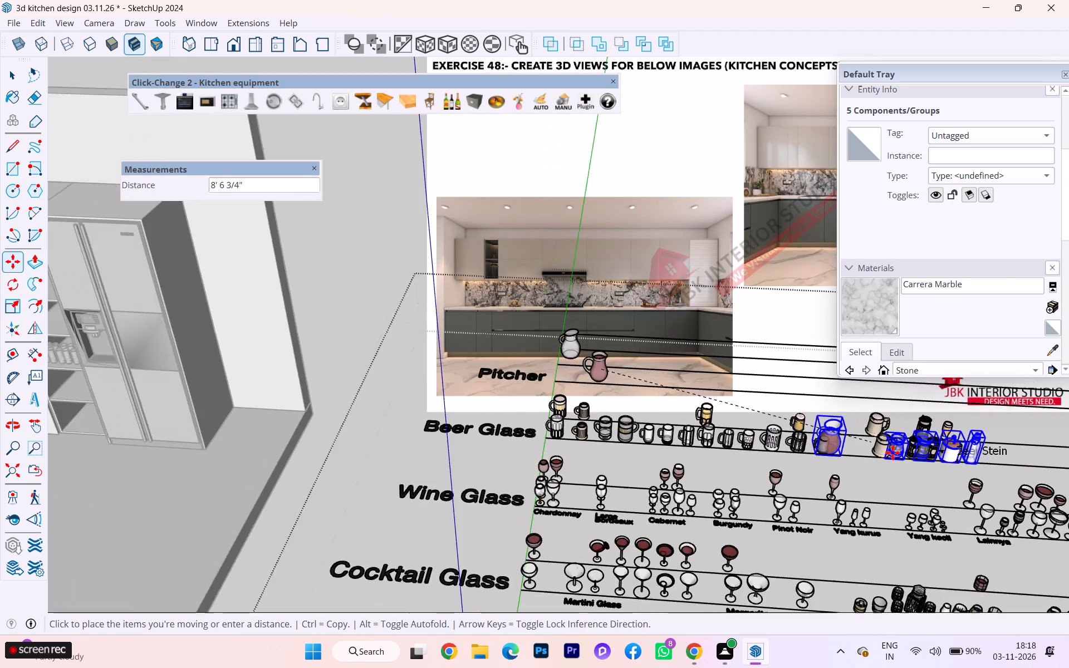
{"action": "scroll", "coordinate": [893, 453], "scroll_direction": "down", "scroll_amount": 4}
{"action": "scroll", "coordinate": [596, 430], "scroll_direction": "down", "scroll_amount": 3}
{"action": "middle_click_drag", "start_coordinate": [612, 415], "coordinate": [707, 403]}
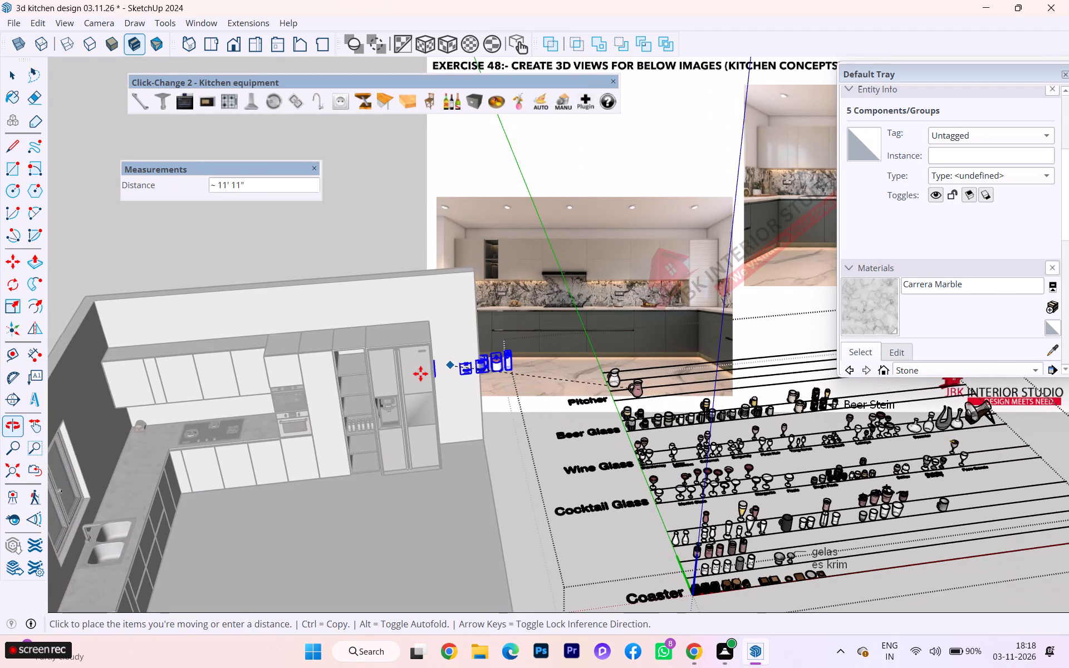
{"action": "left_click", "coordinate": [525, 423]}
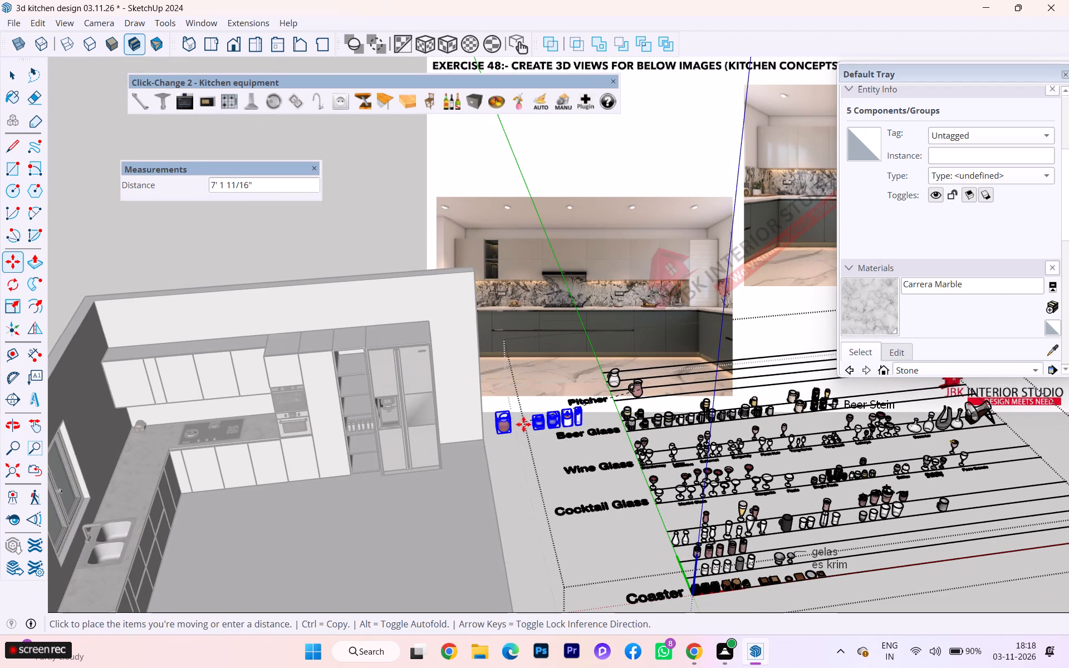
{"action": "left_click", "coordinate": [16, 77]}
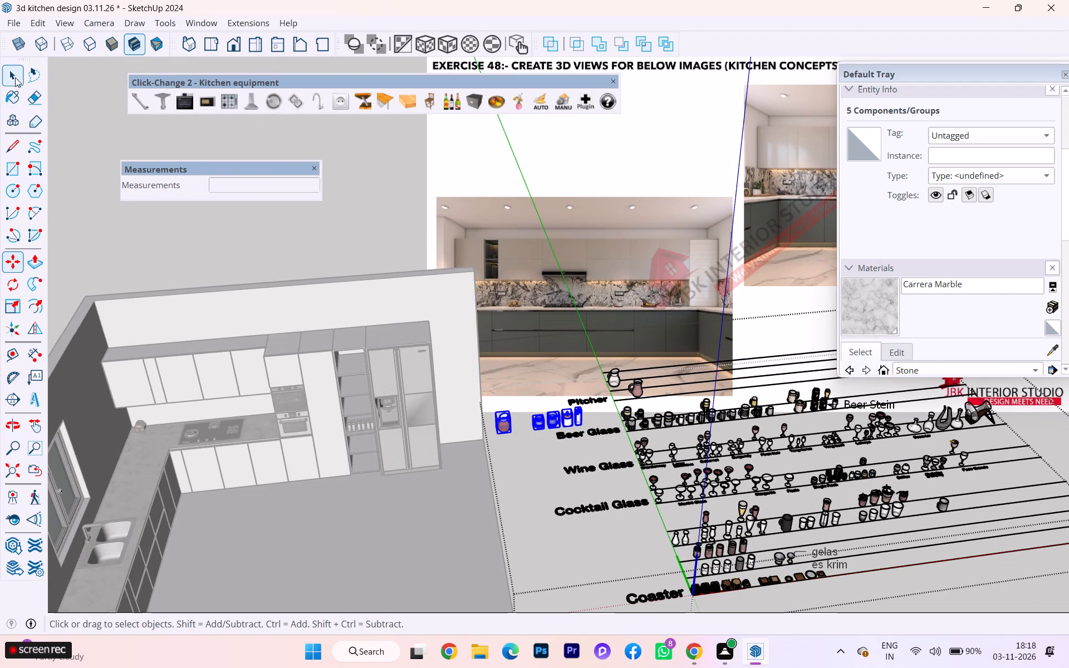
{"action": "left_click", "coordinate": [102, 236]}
Reopen the catalogue group, cut the five relocated pitchers, jar and bottle out of it, and leave the group.
{"action": "scroll", "coordinate": [497, 416], "scroll_direction": "up", "scroll_amount": 1}
{"action": "scroll", "coordinate": [504, 417], "scroll_direction": "down", "scroll_amount": 1}
{"action": "scroll", "coordinate": [507, 417], "scroll_direction": "up", "scroll_amount": 2}
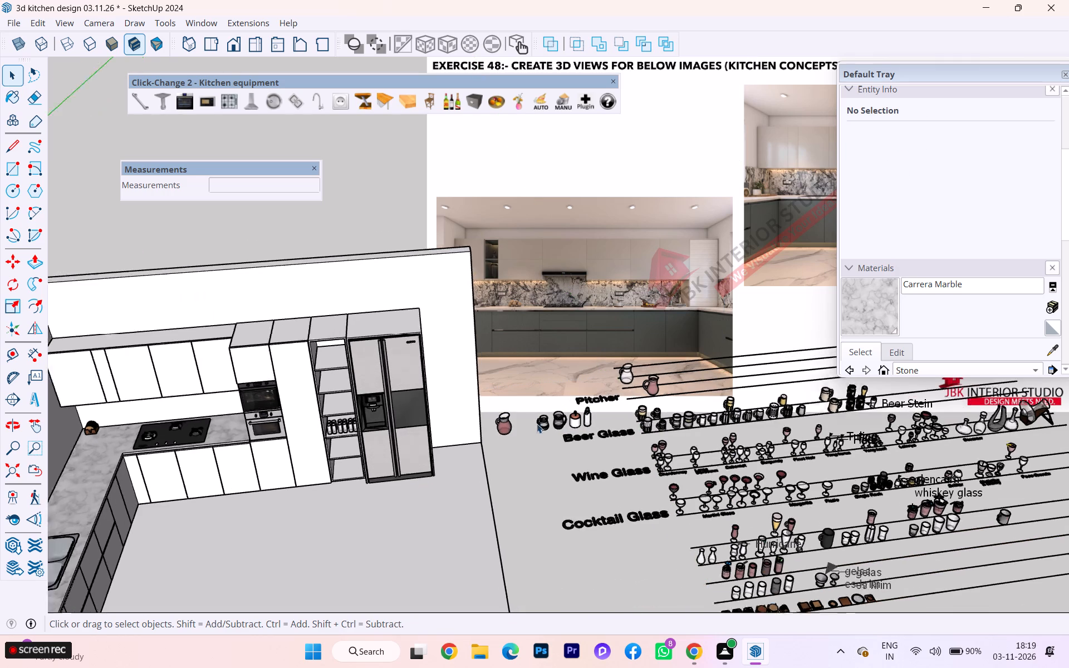
{"action": "left_click", "coordinate": [543, 424]}
{"action": "double_click", "coordinate": [543, 424]}
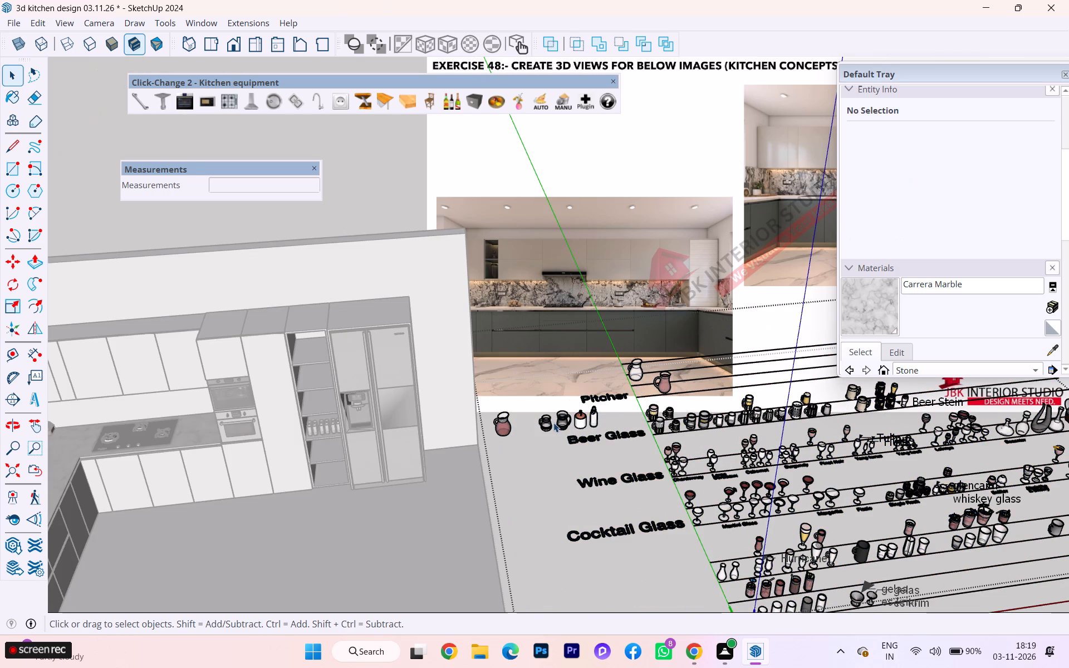
{"action": "left_click_drag", "start_coordinate": [495, 410], "coordinate": [576, 429]}
{"action": "left_click_drag", "start_coordinate": [590, 415], "coordinate": [519, 417], "text": "ctrl"}
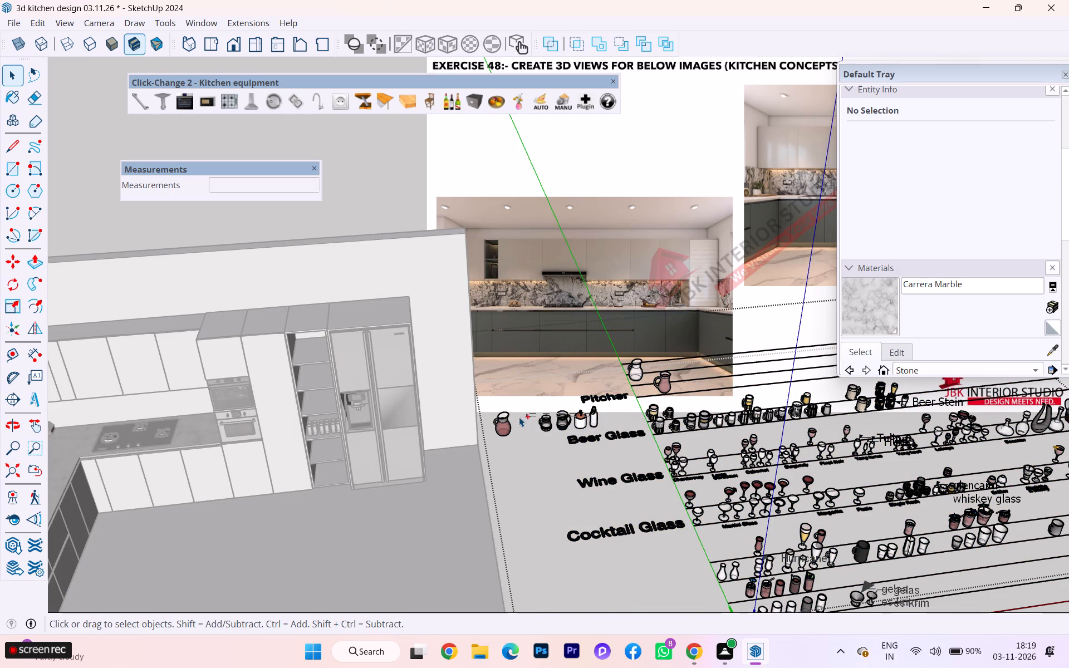
{"action": "left_click_drag", "start_coordinate": [519, 417], "coordinate": [516, 417], "text": "ctrl"}
{"action": "left_click", "coordinate": [508, 419], "text": "ctrl"}
{"action": "left_click", "coordinate": [501, 421], "text": "ctrl"}
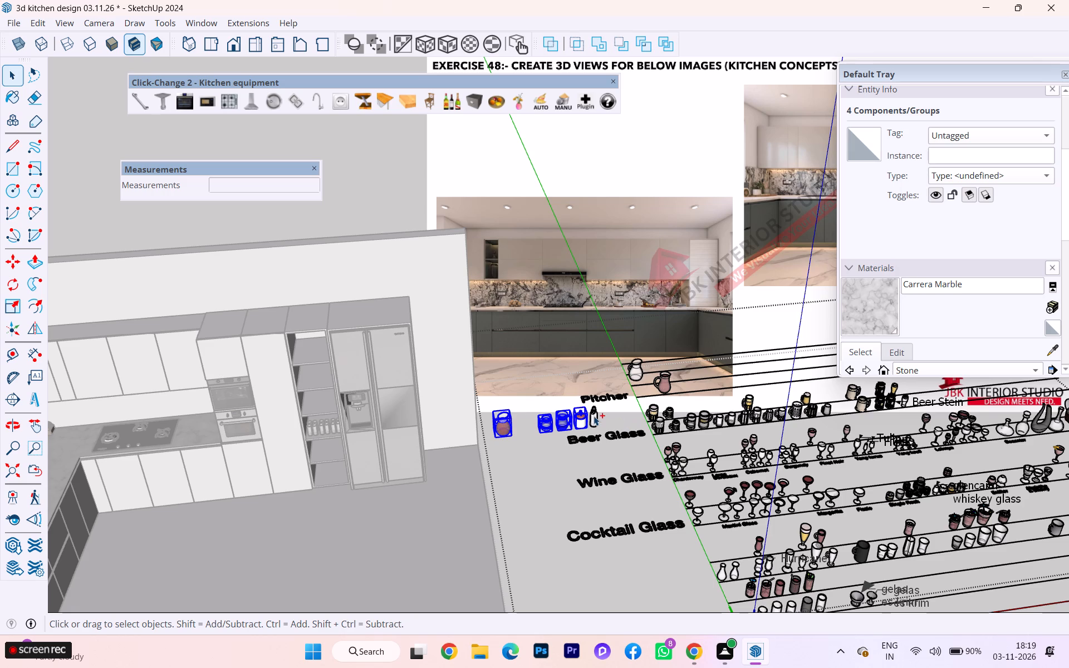
{"action": "left_click", "coordinate": [594, 416], "text": "ctrl"}
{"action": "key", "text": "ctrl+x"}
{"action": "left_click", "coordinate": [84, 117]}
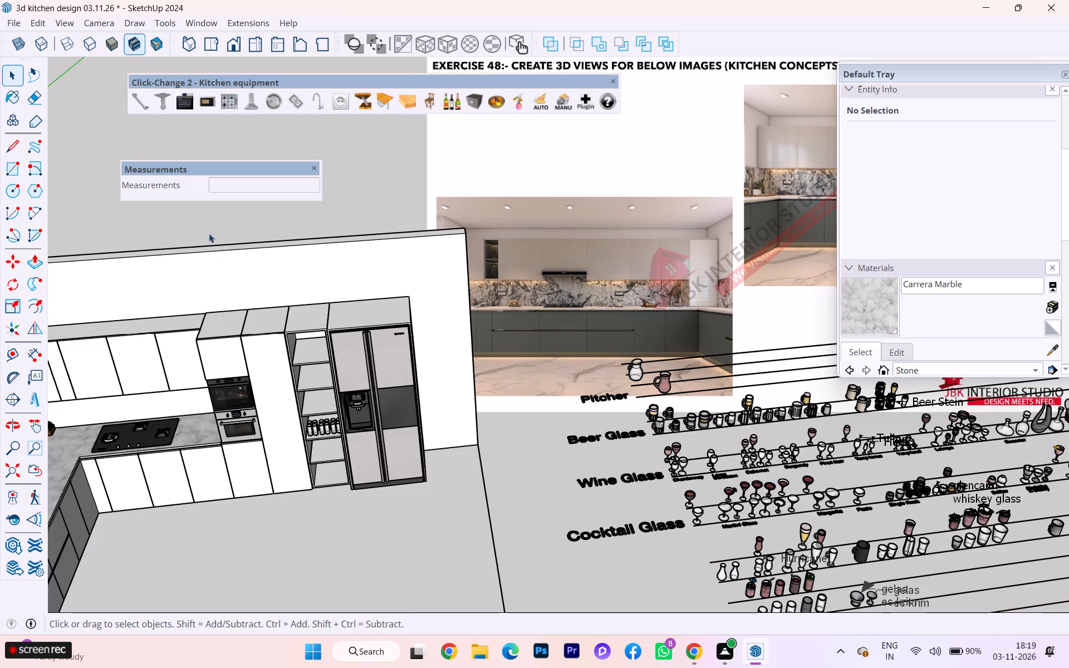
Paste the five cut vessels onto the topmost open shelf beside the fridge, starting at its oven-side front corner.
{"action": "scroll", "coordinate": [234, 346], "scroll_direction": "up", "scroll_amount": 9}
{"action": "key", "text": "ctrl+v"}
{"action": "scroll", "coordinate": [317, 365], "scroll_direction": "up", "scroll_amount": 6}
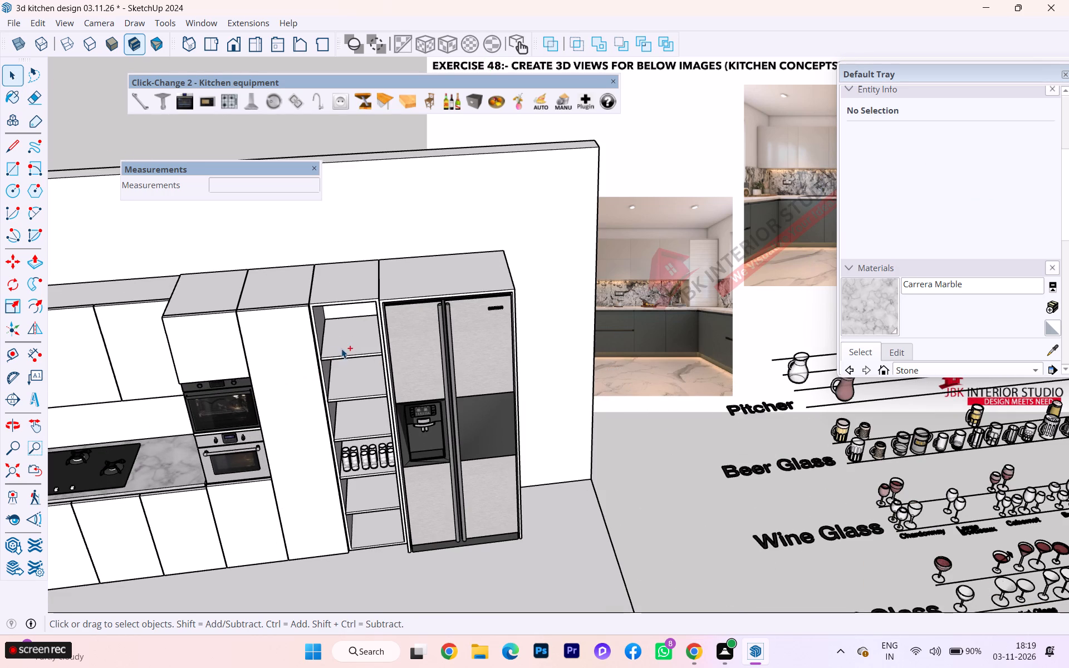
{"action": "scroll", "coordinate": [342, 348], "scroll_direction": "up", "scroll_amount": 2}
{"action": "scroll", "coordinate": [342, 348], "scroll_direction": "down", "scroll_amount": 1}
{"action": "scroll", "coordinate": [342, 348], "scroll_direction": "up", "scroll_amount": 5}
{"action": "scroll", "coordinate": [336, 352], "scroll_direction": "down", "scroll_amount": 3}
{"action": "scroll", "coordinate": [336, 350], "scroll_direction": "up", "scroll_amount": 4}
{"action": "scroll", "coordinate": [331, 355], "scroll_direction": "down", "scroll_amount": 1}
{"action": "scroll", "coordinate": [330, 355], "scroll_direction": "up", "scroll_amount": 5}
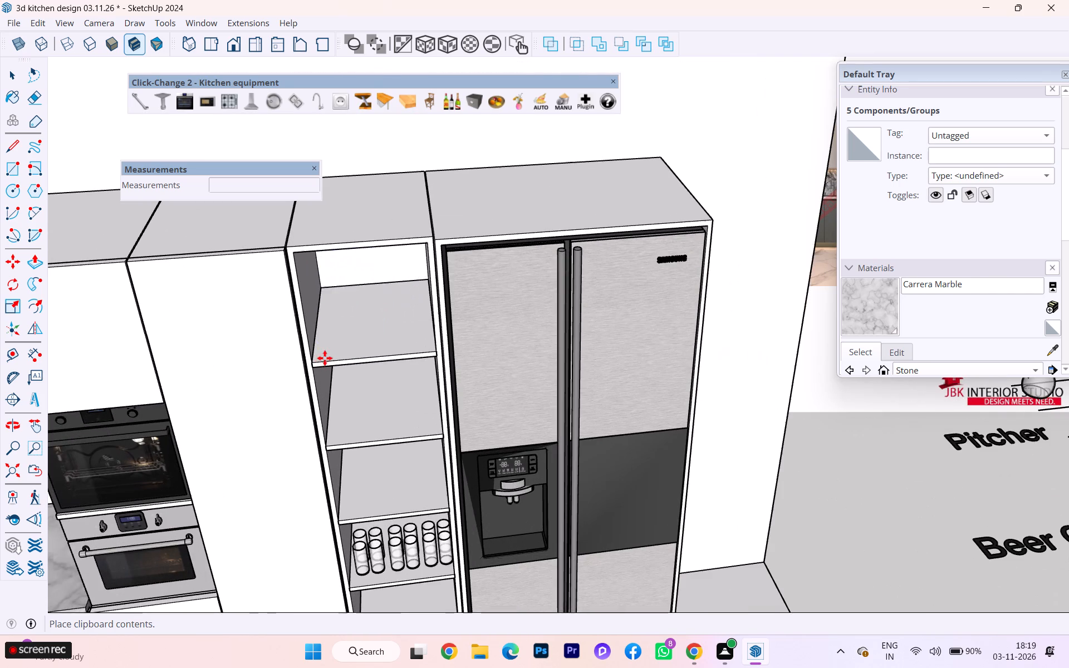
{"action": "left_click", "coordinate": [327, 353]}
Scale the pasted five-vessel set along the red axis to about 0.26 so it fits the shelf width.
{"action": "scroll", "coordinate": [312, 344], "scroll_direction": "up", "scroll_amount": 1}
{"action": "scroll", "coordinate": [312, 344], "scroll_direction": "down", "scroll_amount": 1}
{"action": "scroll", "coordinate": [312, 344], "scroll_direction": "up", "scroll_amount": 3}
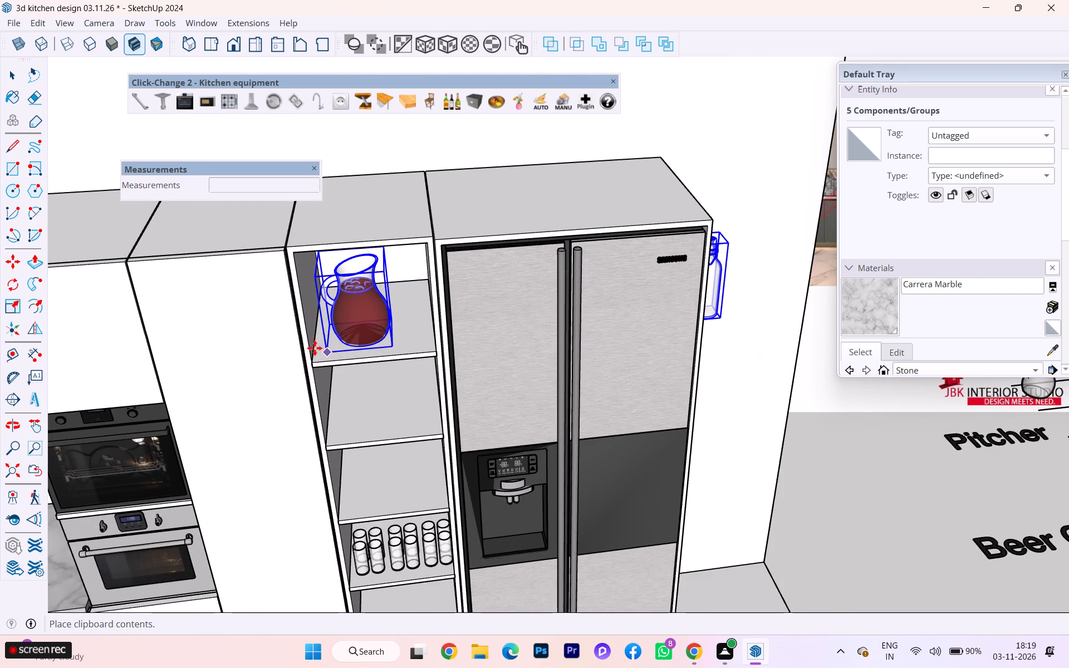
{"action": "scroll", "coordinate": [315, 348], "scroll_direction": "up", "scroll_amount": 7}
{"action": "scroll", "coordinate": [560, 299], "scroll_direction": "down", "scroll_amount": 1}
{"action": "scroll", "coordinate": [552, 299], "scroll_direction": "up", "scroll_amount": 2}
{"action": "scroll", "coordinate": [506, 297], "scroll_direction": "down", "scroll_amount": 5}
{"action": "scroll", "coordinate": [311, 309], "scroll_direction": "up", "scroll_amount": 4}
{"action": "scroll", "coordinate": [310, 310], "scroll_direction": "down", "scroll_amount": 2}
{"action": "scroll", "coordinate": [299, 315], "scroll_direction": "up", "scroll_amount": 2}
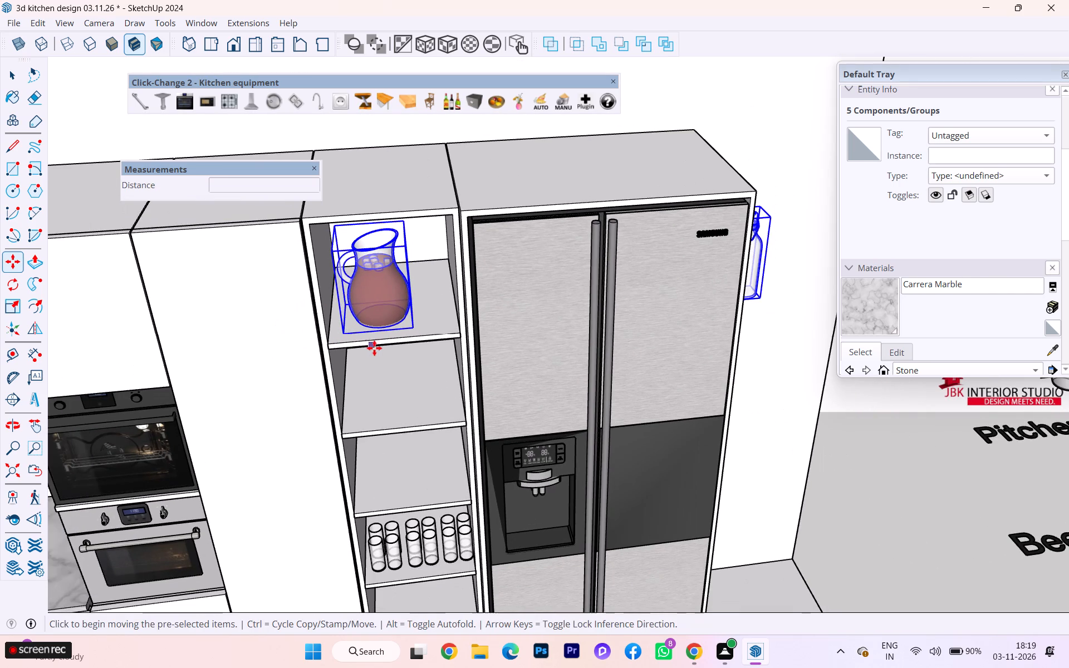
{"action": "key", "text": "s"}
{"action": "left_click", "coordinate": [753, 243]}
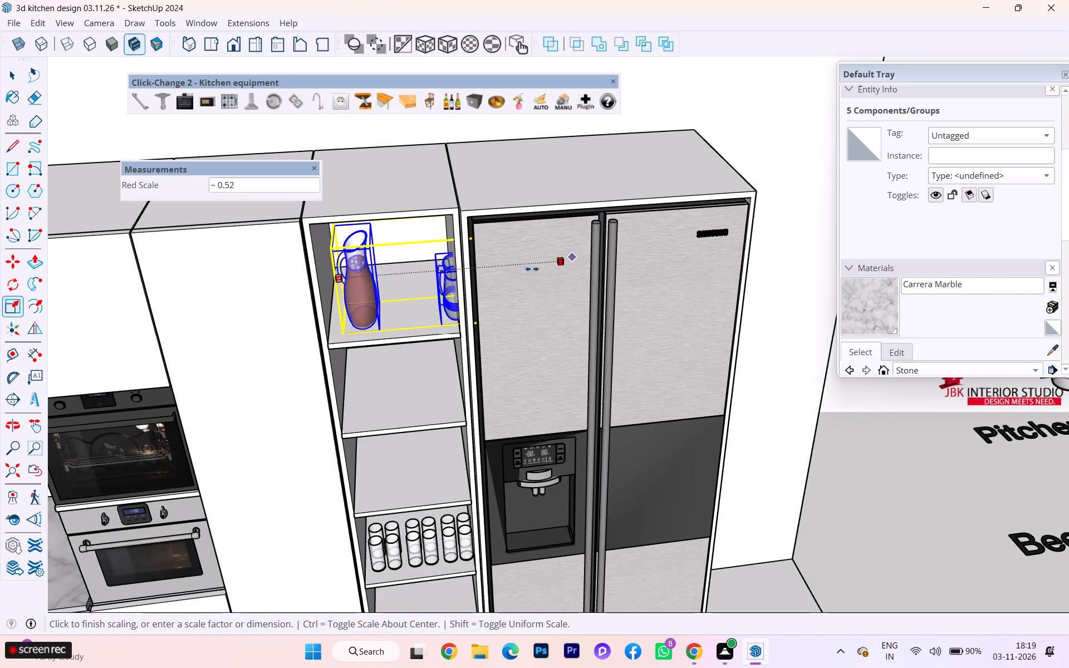
{"action": "left_click", "coordinate": [454, 283]}
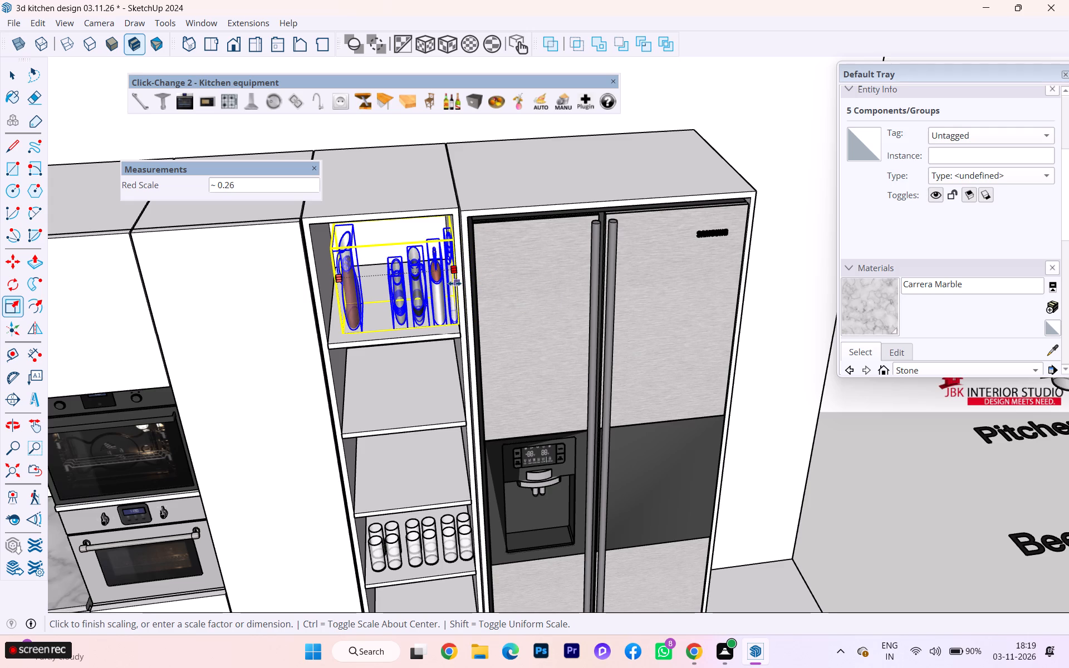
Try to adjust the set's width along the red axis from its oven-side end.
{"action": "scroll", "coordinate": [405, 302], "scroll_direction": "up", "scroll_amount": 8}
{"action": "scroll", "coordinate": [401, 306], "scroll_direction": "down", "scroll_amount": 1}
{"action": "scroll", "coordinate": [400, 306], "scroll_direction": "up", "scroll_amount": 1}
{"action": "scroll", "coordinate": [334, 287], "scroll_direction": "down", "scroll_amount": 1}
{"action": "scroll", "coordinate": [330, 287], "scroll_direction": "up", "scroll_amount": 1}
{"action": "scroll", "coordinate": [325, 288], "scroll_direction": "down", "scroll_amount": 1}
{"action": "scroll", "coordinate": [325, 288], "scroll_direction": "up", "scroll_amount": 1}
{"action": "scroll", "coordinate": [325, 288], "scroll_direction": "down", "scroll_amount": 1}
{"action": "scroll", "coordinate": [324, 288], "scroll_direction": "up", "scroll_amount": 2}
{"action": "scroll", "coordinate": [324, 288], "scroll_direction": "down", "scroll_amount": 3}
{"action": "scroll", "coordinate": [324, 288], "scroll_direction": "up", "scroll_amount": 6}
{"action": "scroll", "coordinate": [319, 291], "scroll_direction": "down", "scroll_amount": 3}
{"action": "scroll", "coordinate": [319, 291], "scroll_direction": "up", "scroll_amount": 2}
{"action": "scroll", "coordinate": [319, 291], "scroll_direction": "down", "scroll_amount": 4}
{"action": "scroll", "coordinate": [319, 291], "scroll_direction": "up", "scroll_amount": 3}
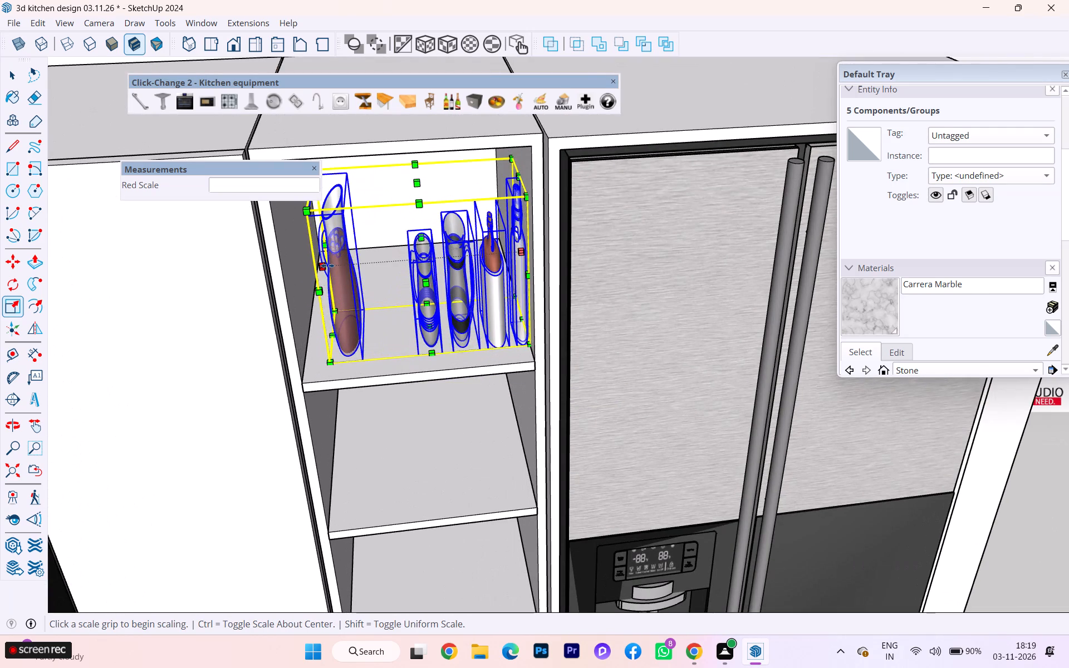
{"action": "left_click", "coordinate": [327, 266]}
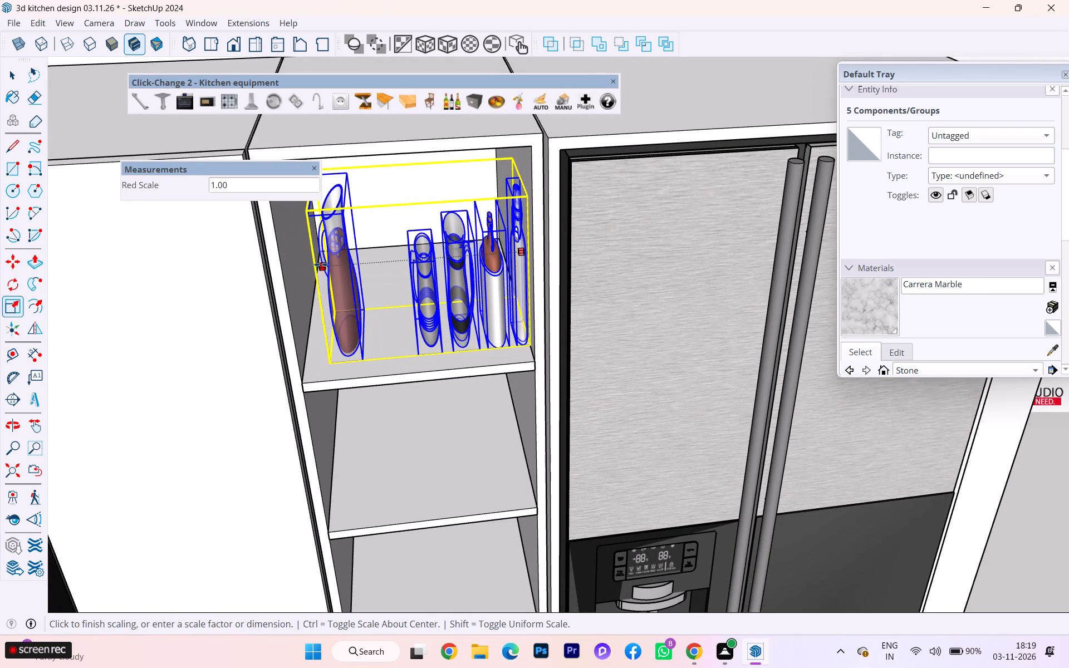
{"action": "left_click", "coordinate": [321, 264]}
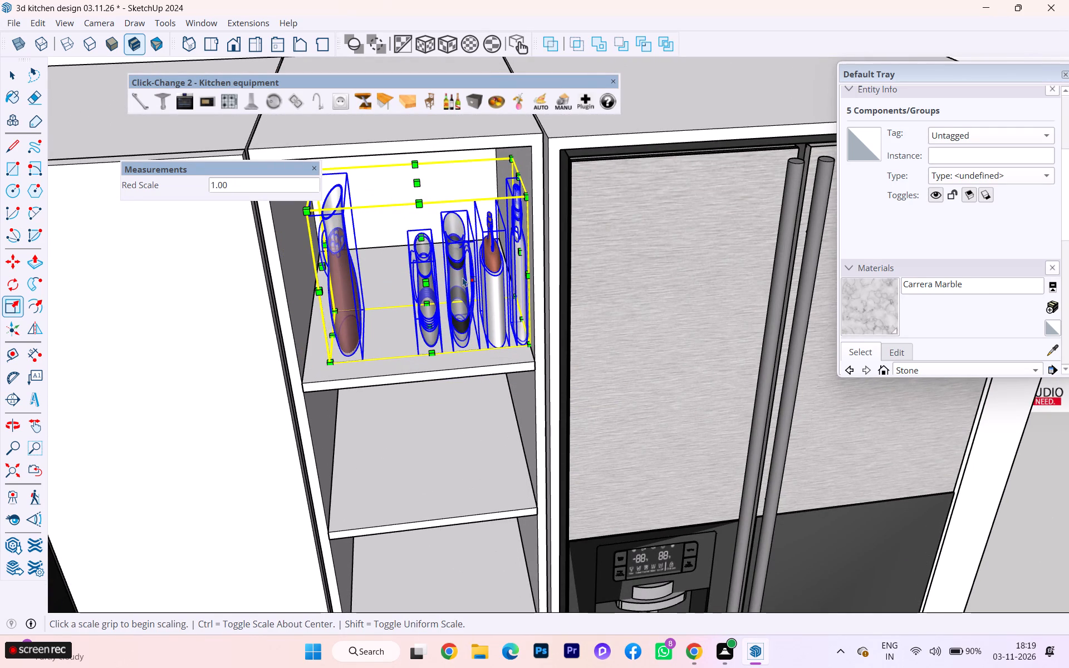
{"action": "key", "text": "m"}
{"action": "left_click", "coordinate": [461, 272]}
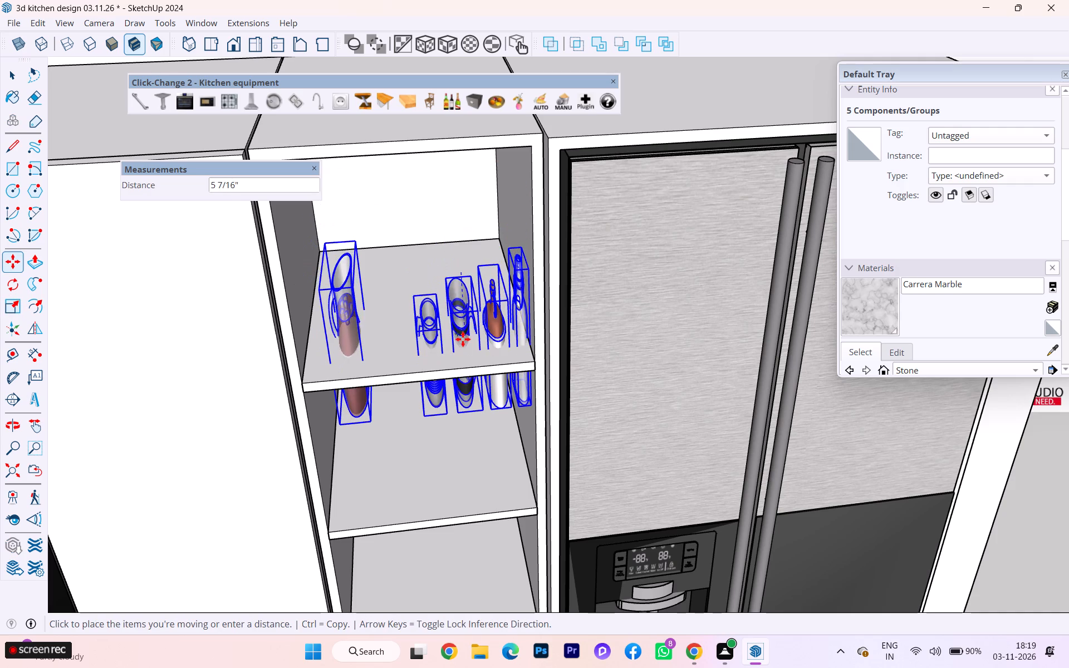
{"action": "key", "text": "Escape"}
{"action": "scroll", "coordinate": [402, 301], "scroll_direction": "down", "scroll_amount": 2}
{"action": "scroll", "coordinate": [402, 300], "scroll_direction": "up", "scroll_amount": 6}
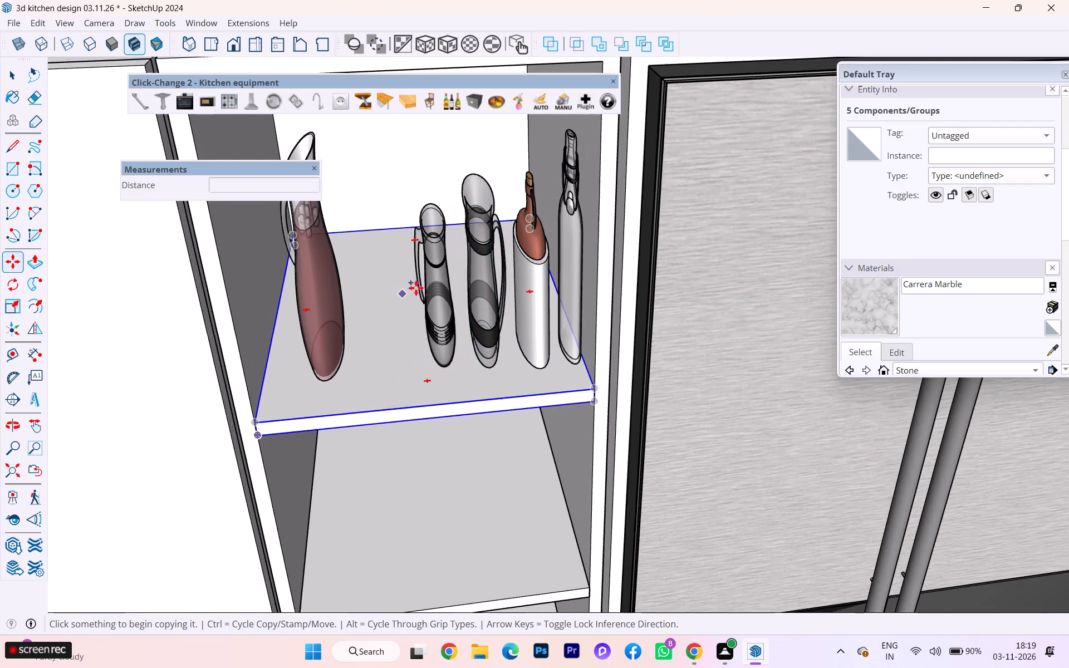
Delete the clear ribbed pitcher standing between the red-drink pitcher and the dark-banded pitcher on the topmost open shelf.
{"action": "scroll", "coordinate": [429, 287], "scroll_direction": "up", "scroll_amount": 7}
{"action": "scroll", "coordinate": [447, 286], "scroll_direction": "down", "scroll_amount": 1}
{"action": "scroll", "coordinate": [449, 286], "scroll_direction": "up", "scroll_amount": 4}
{"action": "scroll", "coordinate": [464, 289], "scroll_direction": "down", "scroll_amount": 1}
{"action": "scroll", "coordinate": [465, 289], "scroll_direction": "up", "scroll_amount": 2}
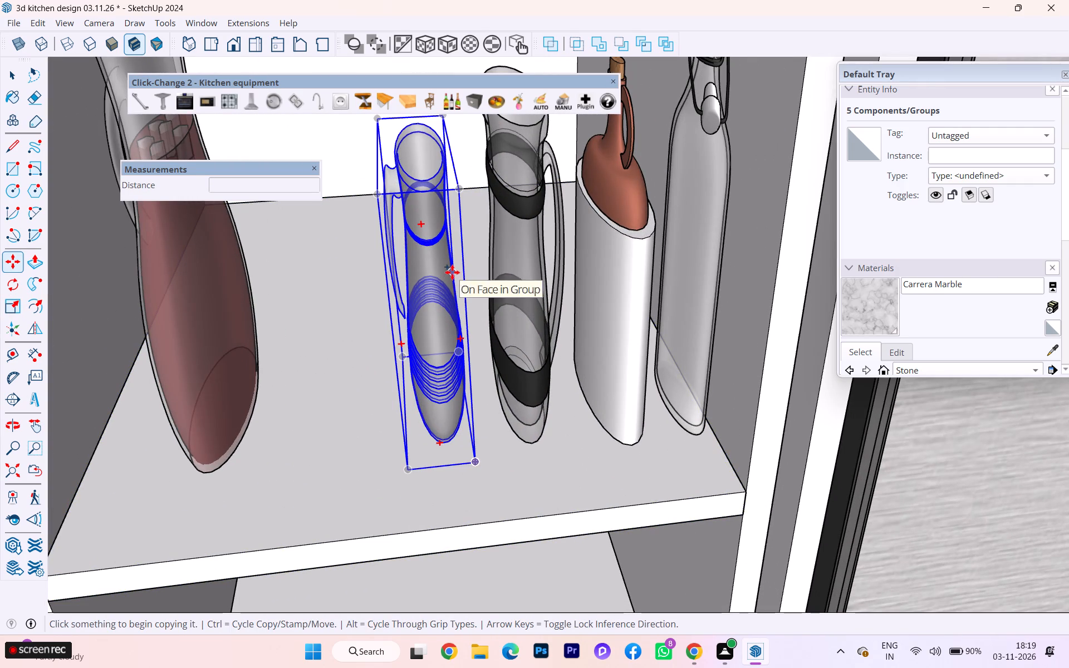
{"action": "left_click", "coordinate": [12, 74]}
{"action": "double_click", "coordinate": [448, 219]}
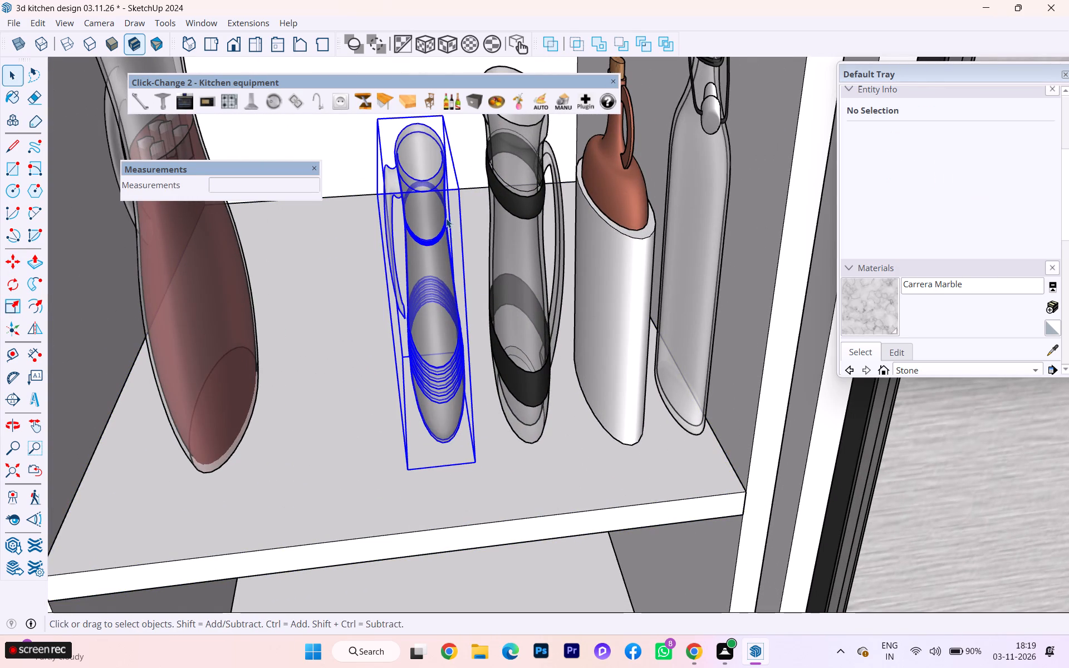
{"action": "key", "text": "Delete"}
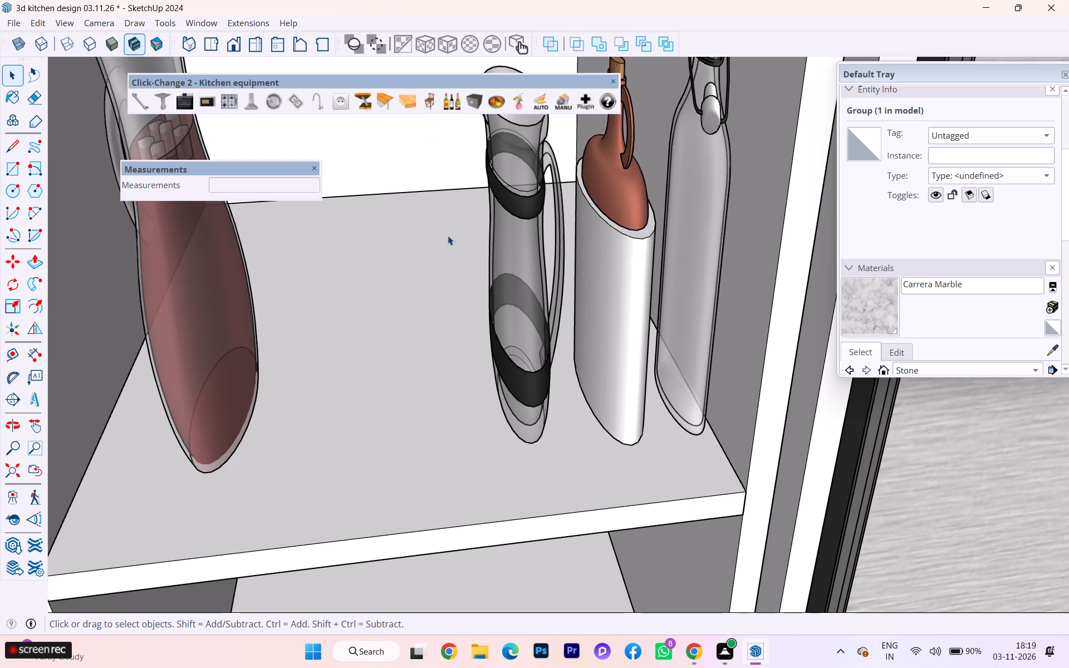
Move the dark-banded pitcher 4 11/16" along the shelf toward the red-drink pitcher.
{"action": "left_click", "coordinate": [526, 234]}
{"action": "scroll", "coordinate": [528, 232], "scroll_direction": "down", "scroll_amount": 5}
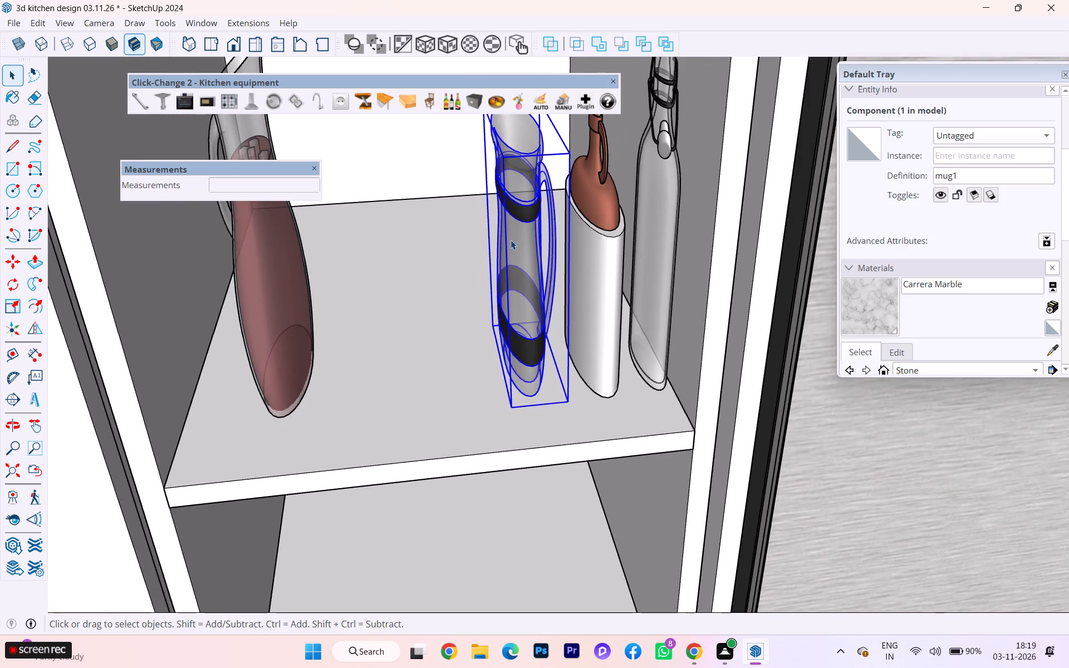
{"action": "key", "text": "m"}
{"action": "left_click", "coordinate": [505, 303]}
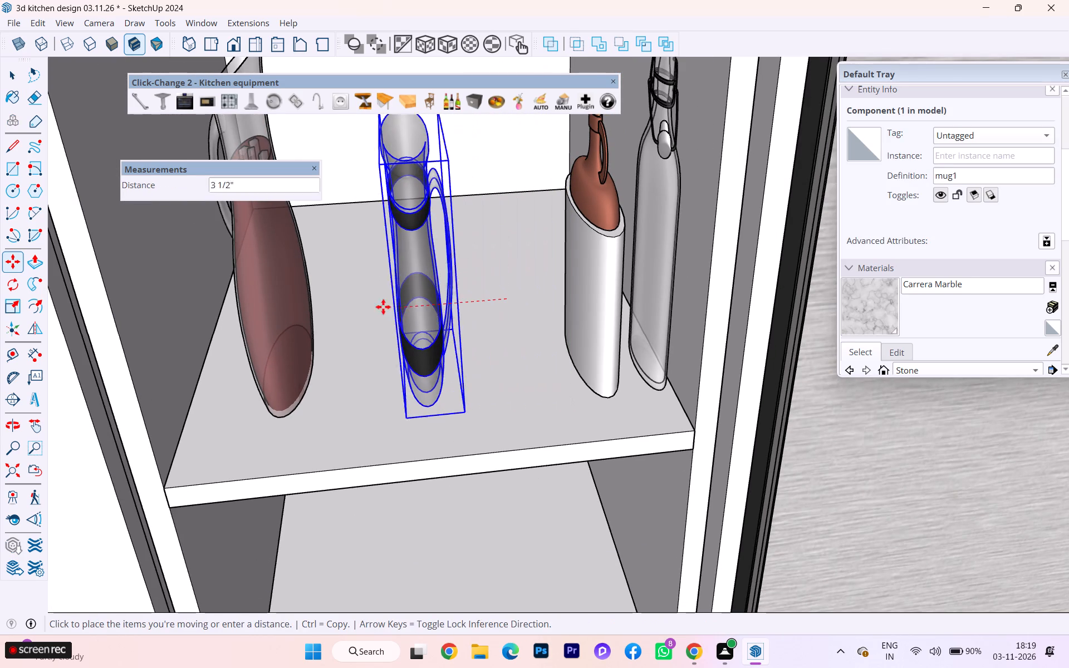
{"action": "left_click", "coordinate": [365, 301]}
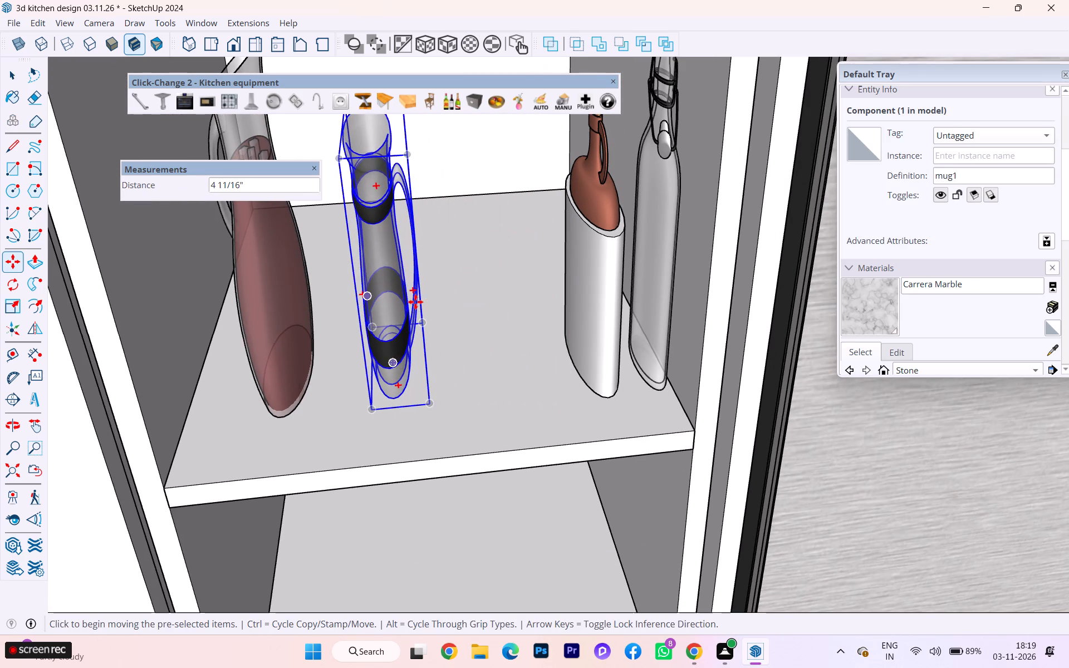
Move the white holder with the terracotta bottle 4 1/8" along the shelf toward the dark-banded pitcher.
{"action": "left_click", "coordinate": [2, 66]}
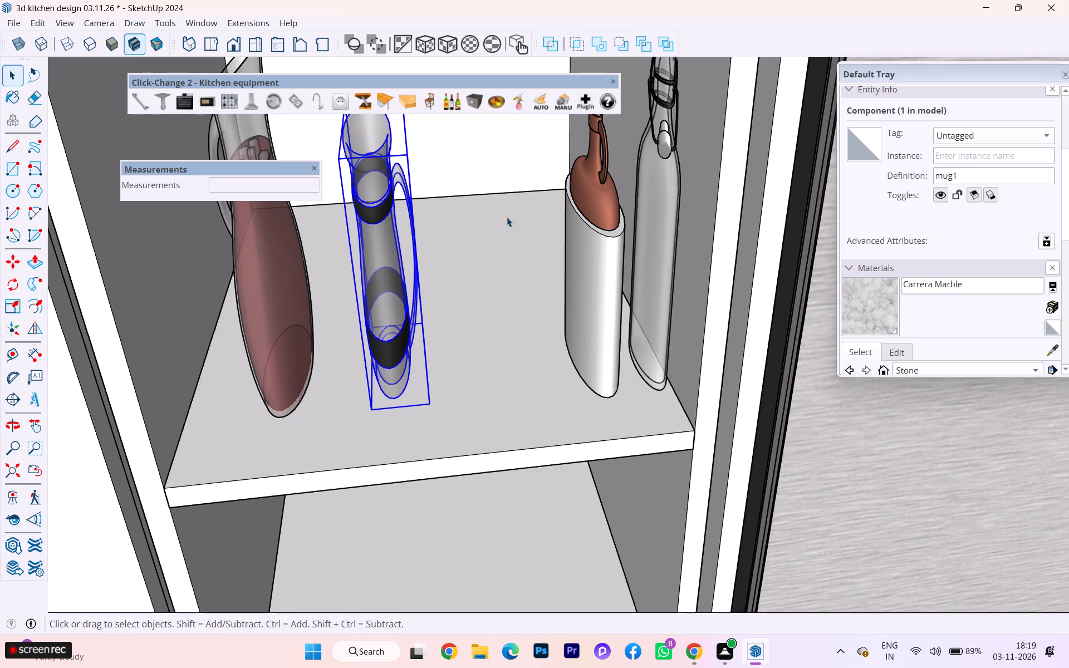
{"action": "left_click", "coordinate": [587, 222]}
{"action": "key", "text": "m"}
{"action": "left_click", "coordinate": [587, 222]}
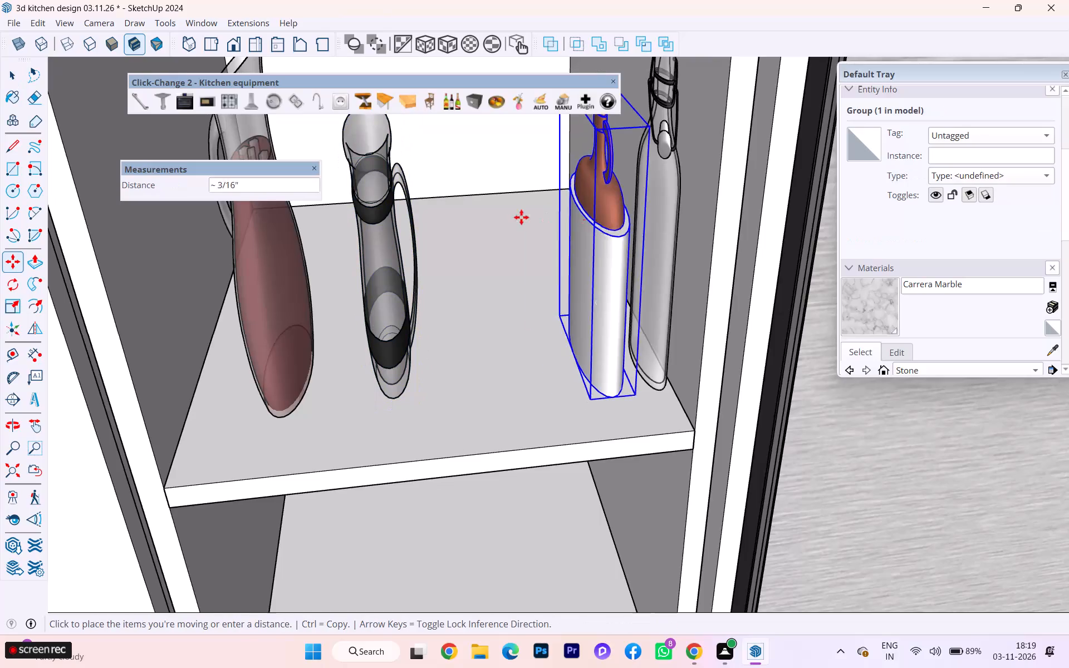
{"action": "left_click", "coordinate": [457, 217]}
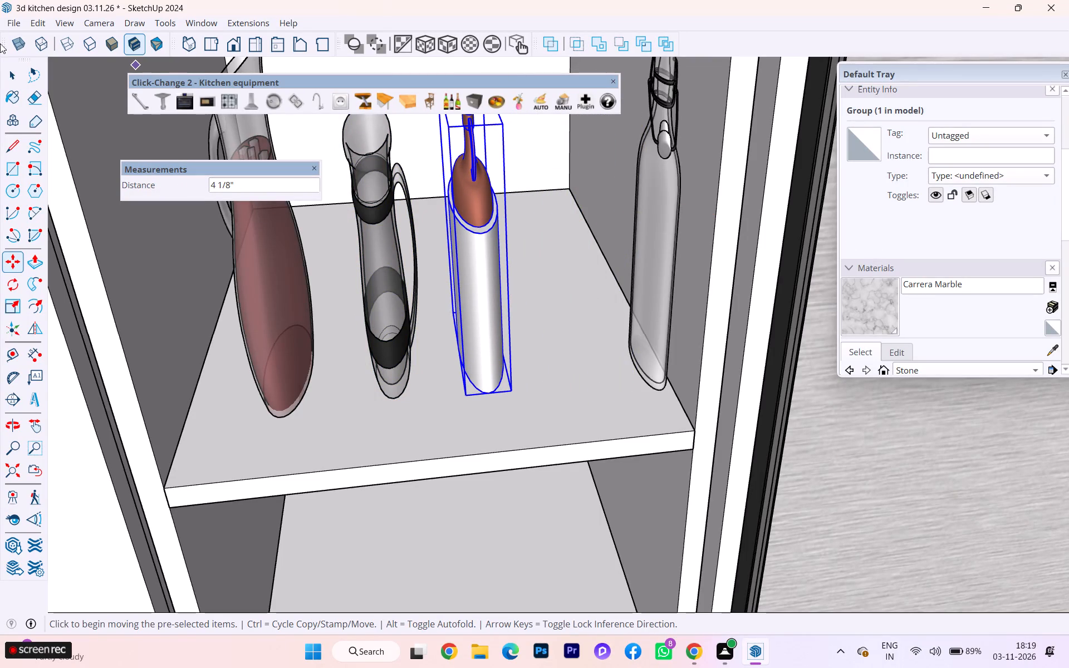
Move the clear swing-top bottle about 3 1/8" away from the fridge-side panel, toward the white holder.
{"action": "left_click", "coordinate": [13, 76]}
{"action": "left_click", "coordinate": [663, 225]}
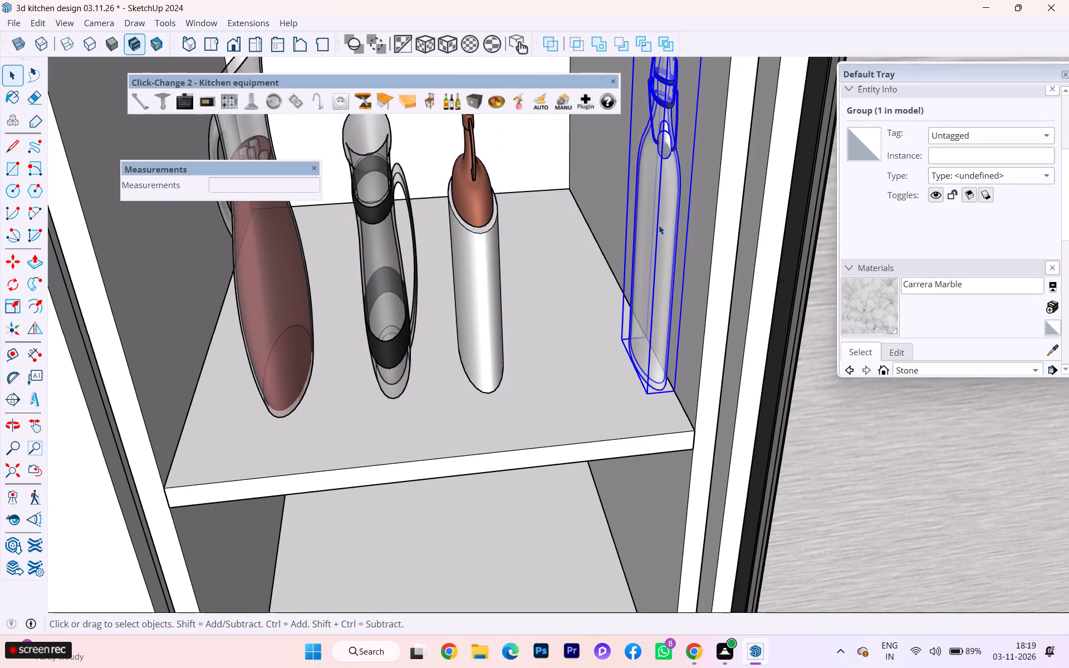
{"action": "key", "text": "m"}
{"action": "left_click", "coordinate": [647, 223]}
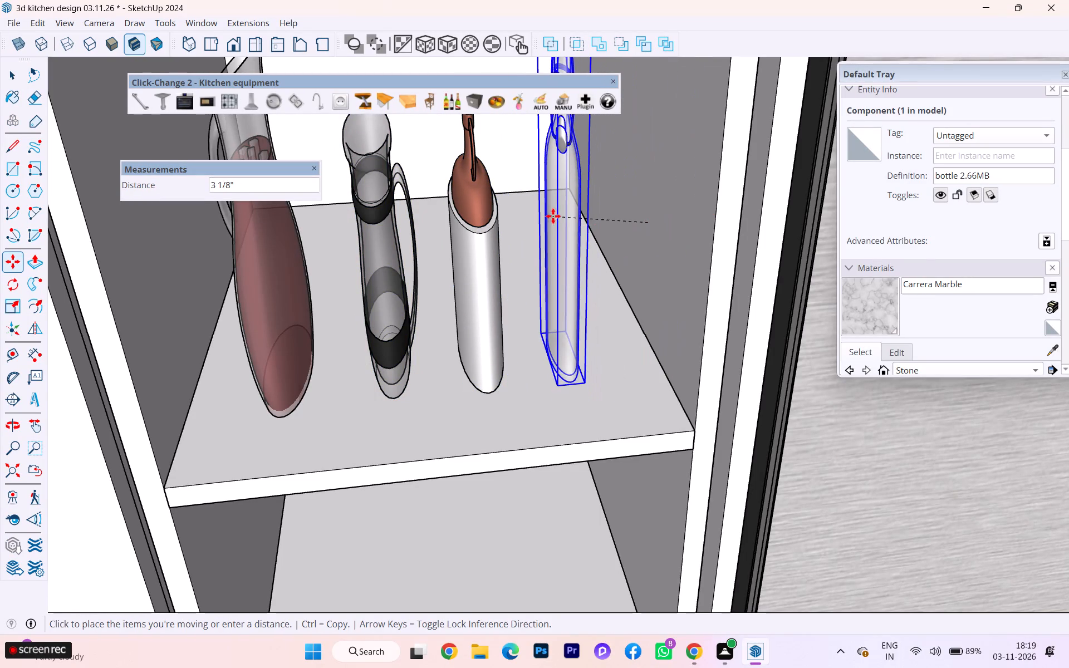
{"action": "left_click", "coordinate": [553, 215]}
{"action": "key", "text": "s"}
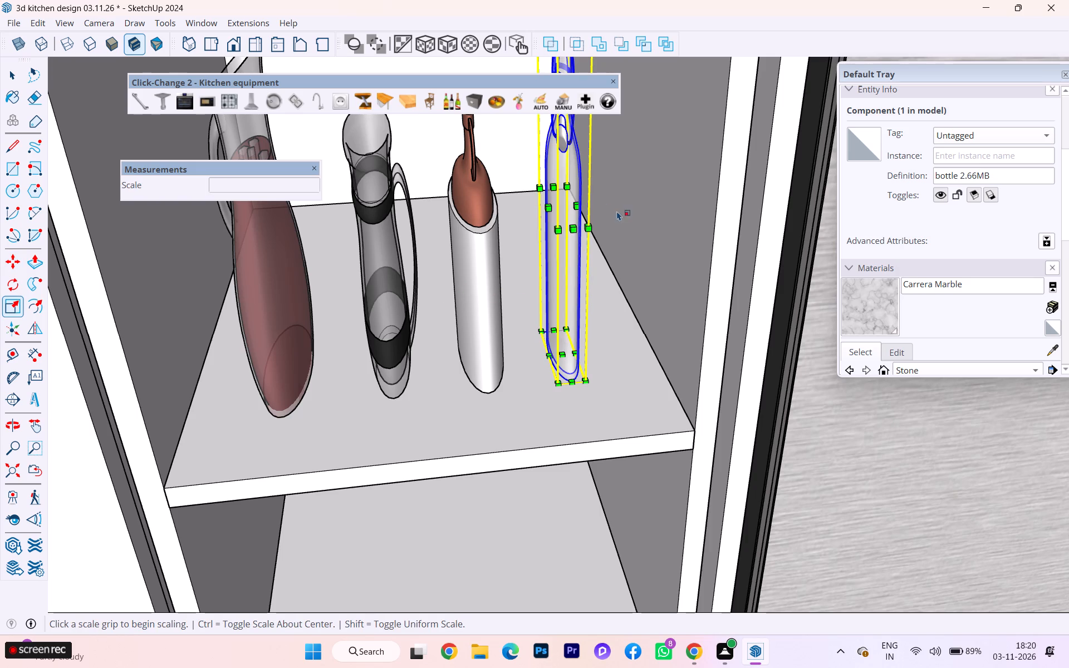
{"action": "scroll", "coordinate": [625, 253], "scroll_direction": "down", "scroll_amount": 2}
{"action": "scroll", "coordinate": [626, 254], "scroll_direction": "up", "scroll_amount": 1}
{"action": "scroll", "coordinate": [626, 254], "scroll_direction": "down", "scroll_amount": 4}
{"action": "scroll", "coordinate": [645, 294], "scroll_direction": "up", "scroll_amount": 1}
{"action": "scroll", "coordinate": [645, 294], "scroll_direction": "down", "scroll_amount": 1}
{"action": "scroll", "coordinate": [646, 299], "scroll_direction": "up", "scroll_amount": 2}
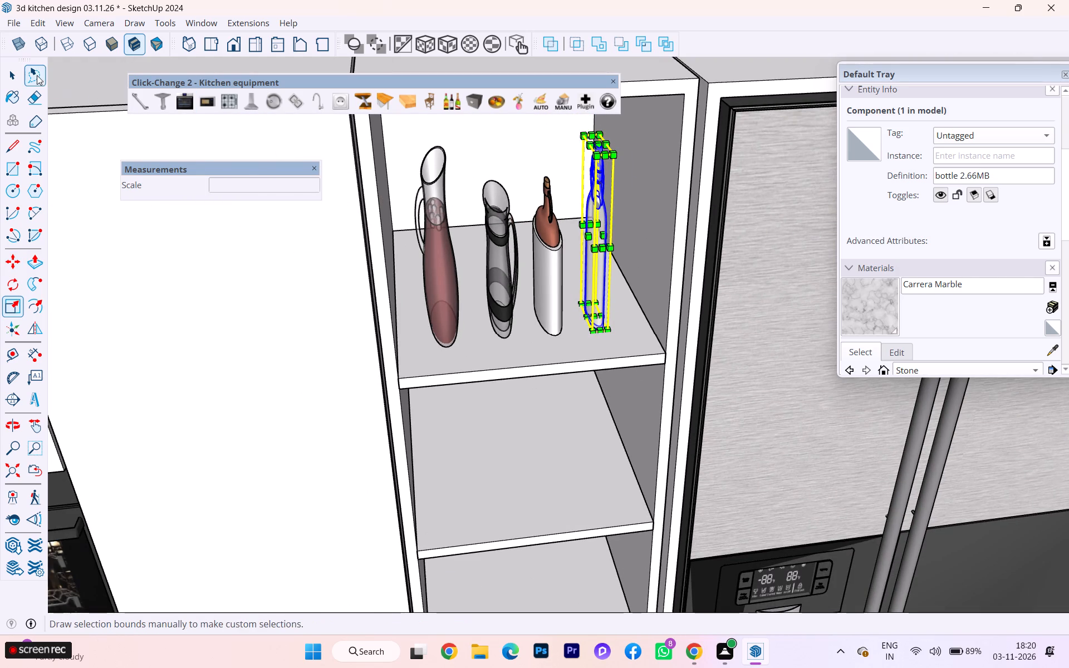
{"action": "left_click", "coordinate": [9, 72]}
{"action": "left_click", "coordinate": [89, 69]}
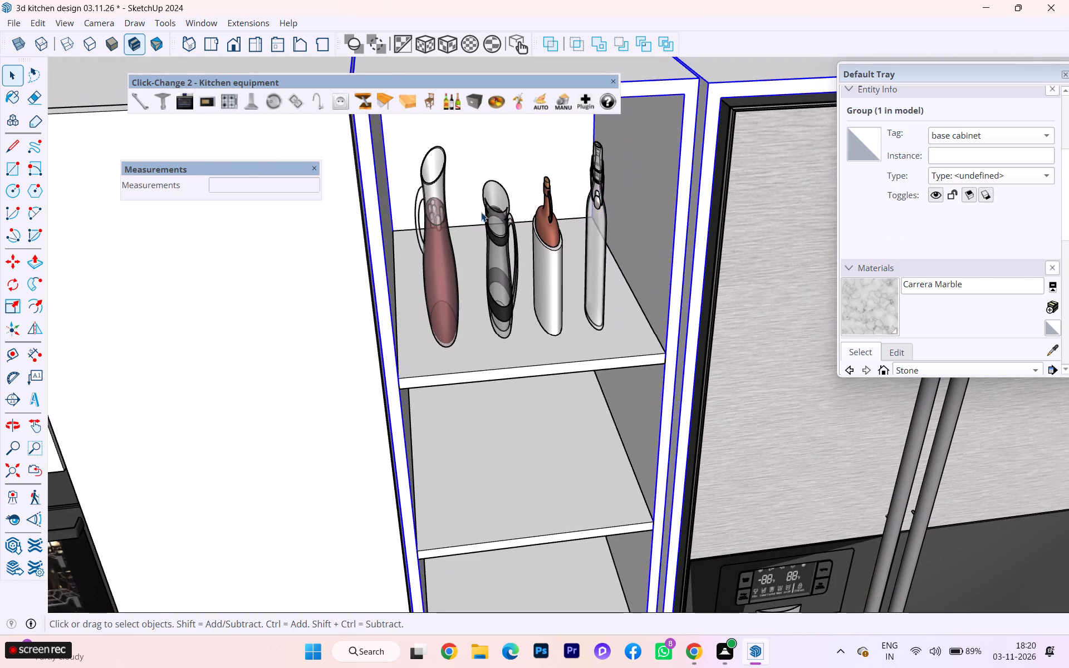
Scale the red-drink pitcher along the red axis to 1.56, widening it toward the dark-banded pitcher.
{"action": "scroll", "coordinate": [491, 212], "scroll_direction": "down", "scroll_amount": 1}
{"action": "scroll", "coordinate": [492, 212], "scroll_direction": "up", "scroll_amount": 1}
{"action": "scroll", "coordinate": [494, 215], "scroll_direction": "down", "scroll_amount": 1}
{"action": "scroll", "coordinate": [494, 215], "scroll_direction": "up", "scroll_amount": 2}
{"action": "scroll", "coordinate": [494, 216], "scroll_direction": "down", "scroll_amount": 6}
{"action": "scroll", "coordinate": [511, 223], "scroll_direction": "up", "scroll_amount": 8}
{"action": "scroll", "coordinate": [511, 224], "scroll_direction": "down", "scroll_amount": 10}
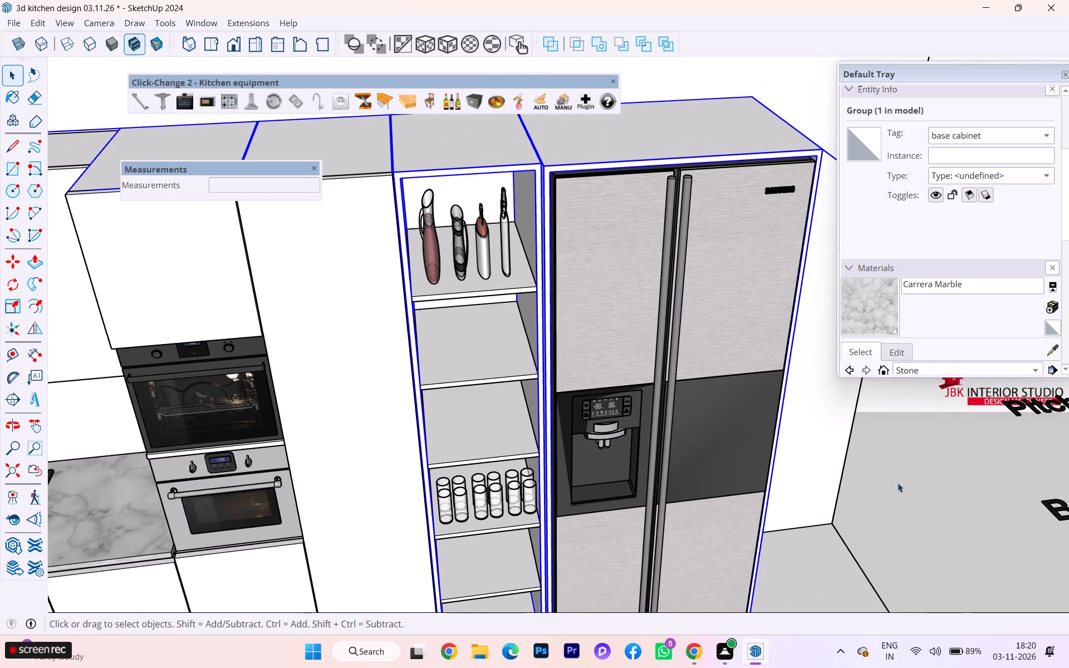
{"action": "left_click", "coordinate": [898, 483]}
{"action": "left_click", "coordinate": [435, 230]}
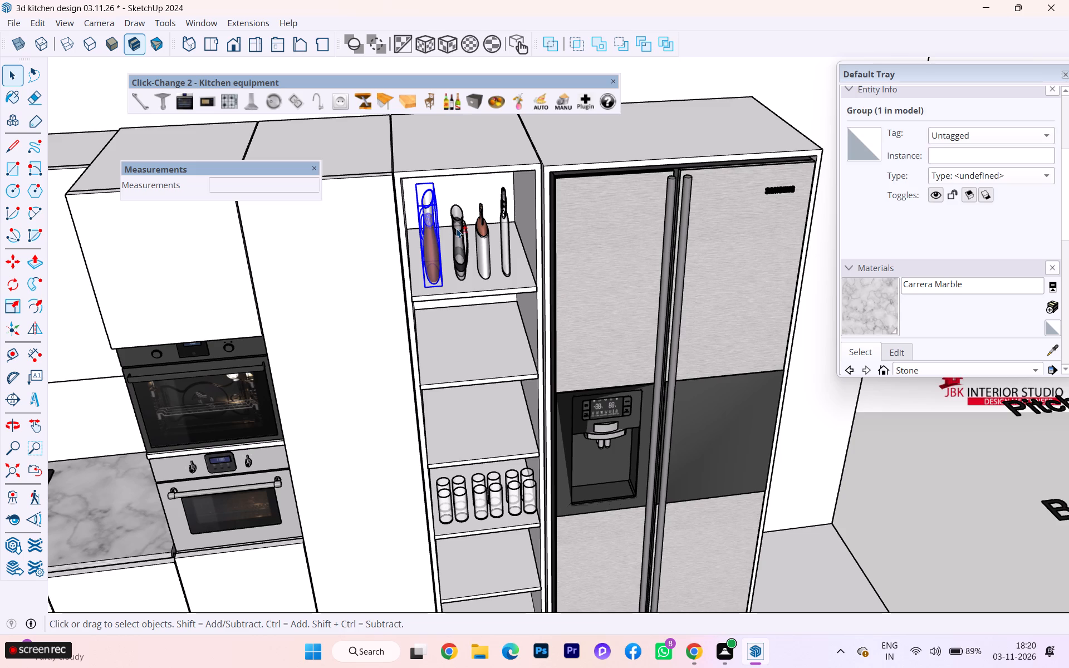
{"action": "scroll", "coordinate": [449, 232], "scroll_direction": "up", "scroll_amount": 4}
{"action": "key", "text": "s"}
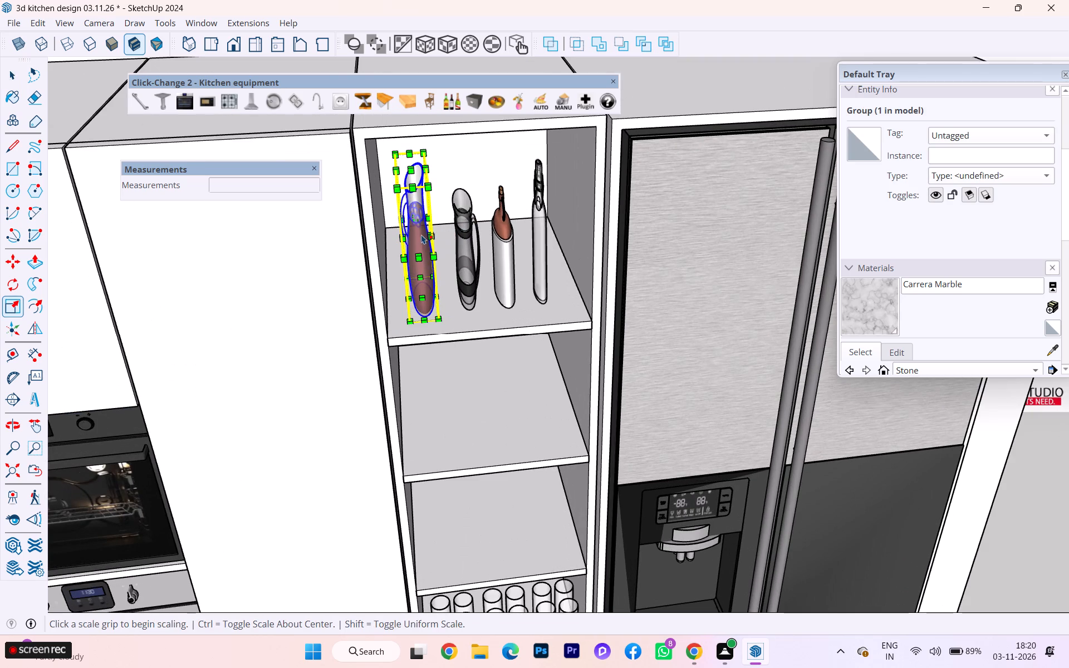
{"action": "left_click", "coordinate": [433, 237]}
{"action": "left_click", "coordinate": [447, 234]}
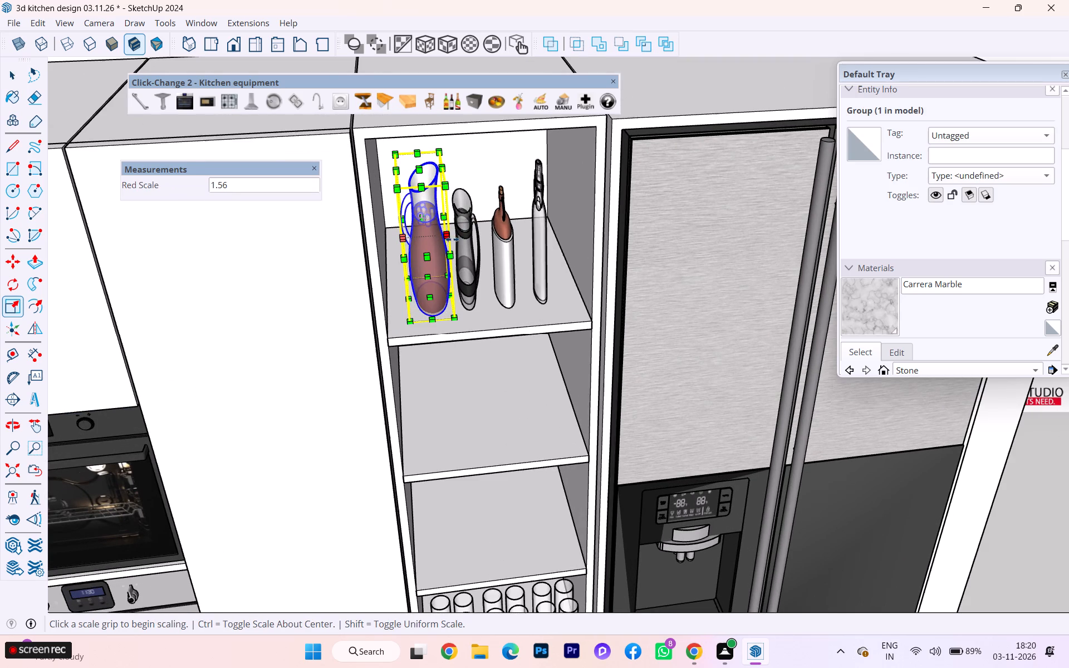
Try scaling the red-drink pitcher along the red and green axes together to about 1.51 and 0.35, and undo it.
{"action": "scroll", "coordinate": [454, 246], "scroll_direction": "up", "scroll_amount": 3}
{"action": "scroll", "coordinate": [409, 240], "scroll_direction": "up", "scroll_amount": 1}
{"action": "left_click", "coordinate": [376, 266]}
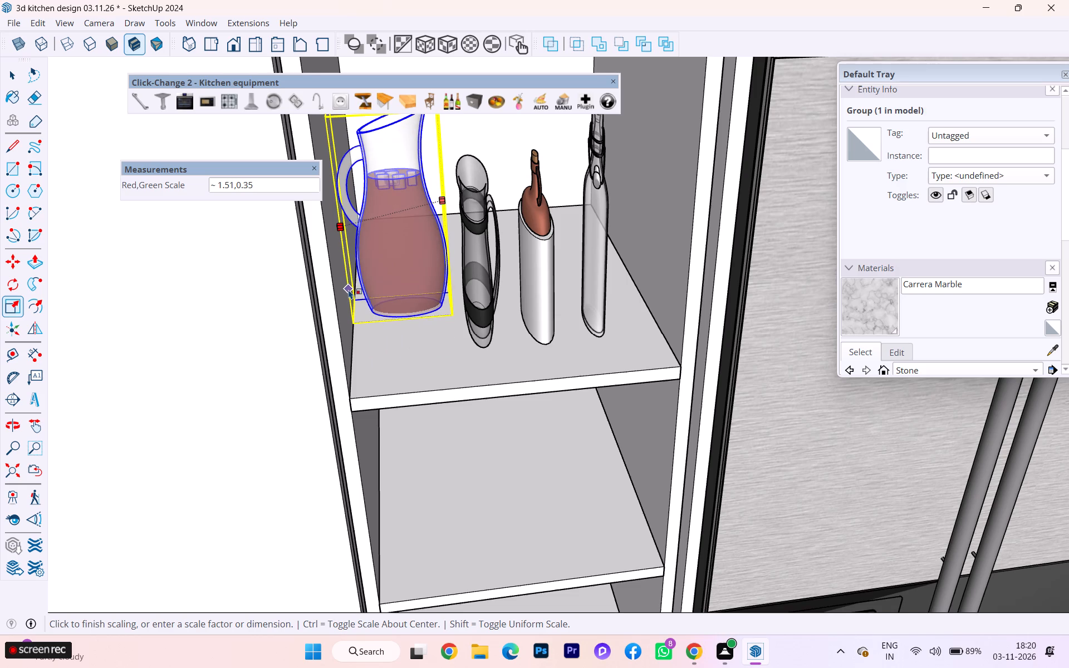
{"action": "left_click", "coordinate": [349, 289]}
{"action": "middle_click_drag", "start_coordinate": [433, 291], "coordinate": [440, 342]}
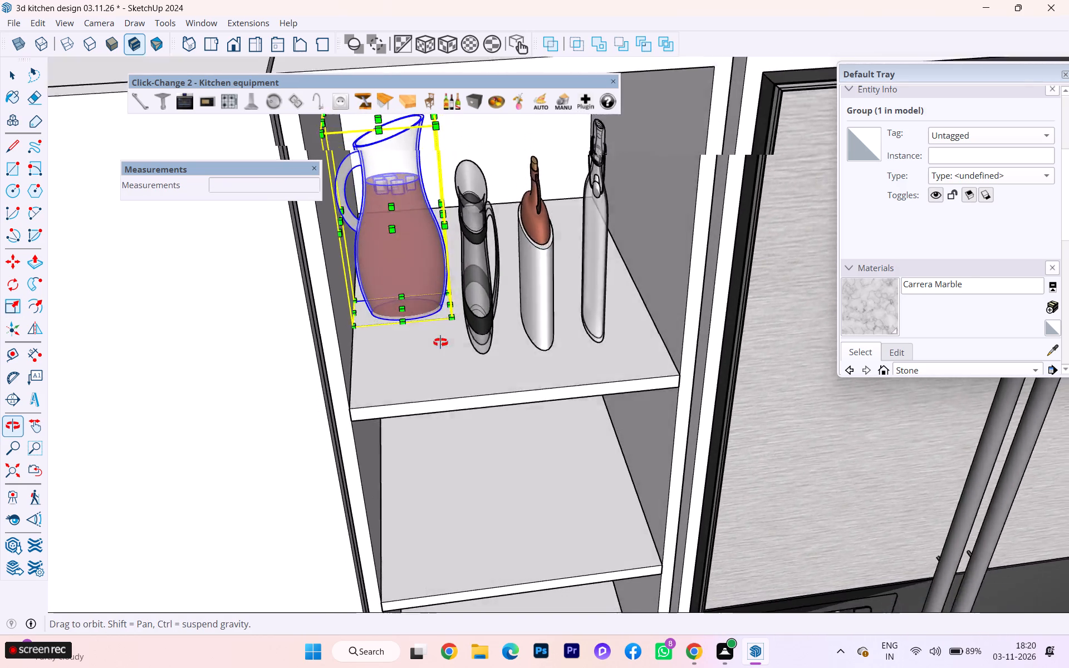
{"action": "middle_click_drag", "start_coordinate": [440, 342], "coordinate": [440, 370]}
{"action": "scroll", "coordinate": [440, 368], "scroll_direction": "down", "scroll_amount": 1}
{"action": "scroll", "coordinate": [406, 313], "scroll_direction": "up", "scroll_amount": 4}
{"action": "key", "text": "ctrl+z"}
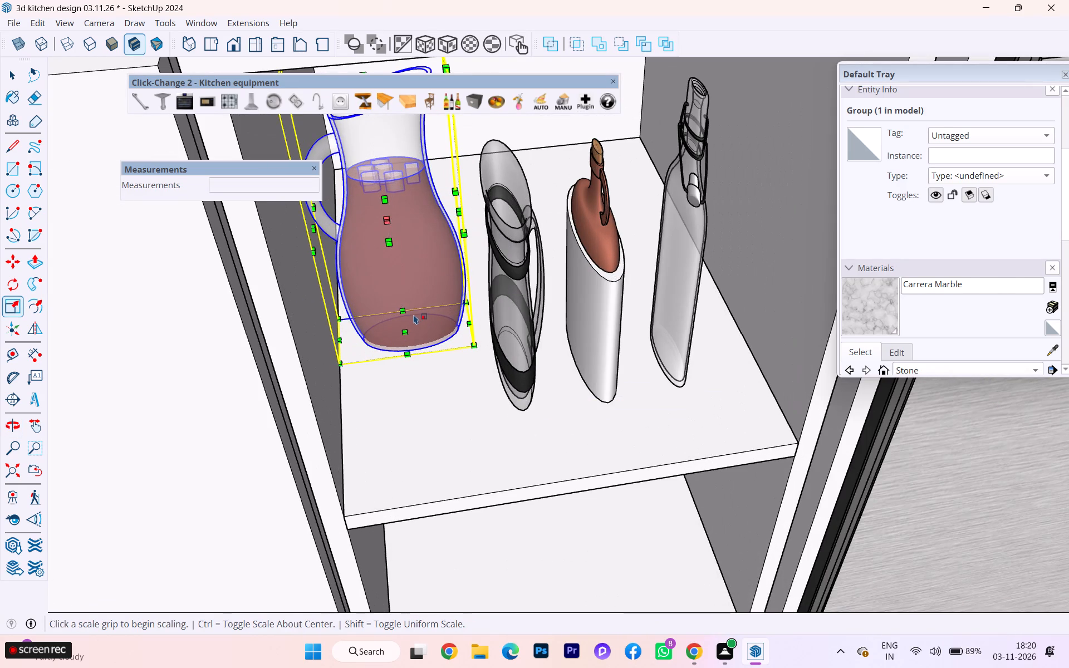
Scale the red-drink pitcher along the red axis to about 1.31, widening it toward the oven side.
{"action": "scroll", "coordinate": [410, 295], "scroll_direction": "up", "scroll_amount": 2}
{"action": "left_click", "coordinate": [362, 263]}
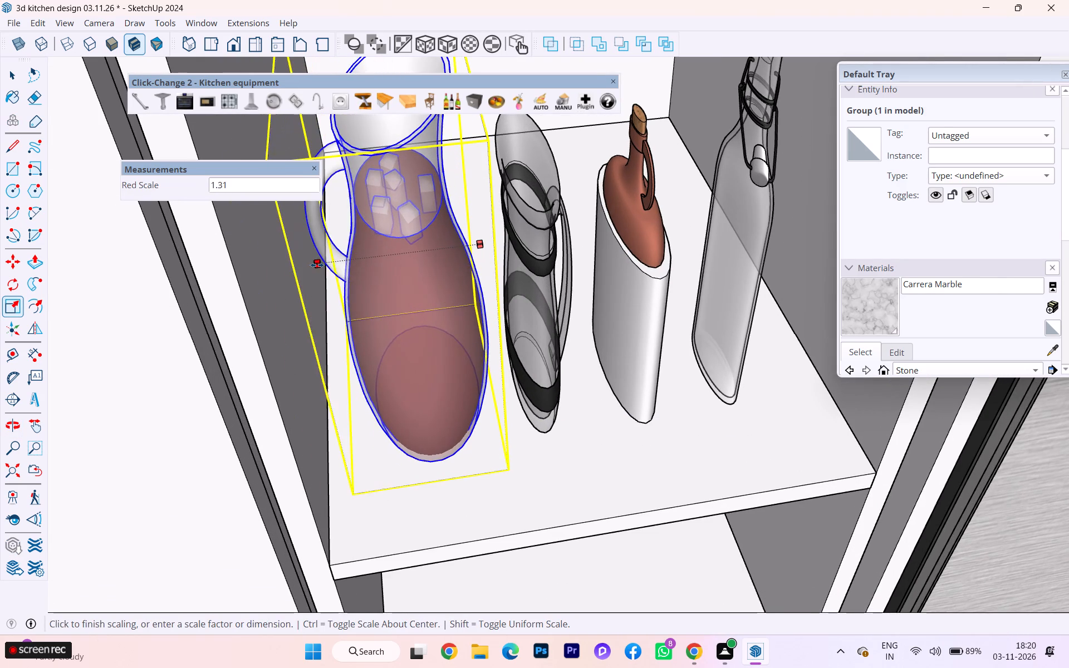
{"action": "left_click", "coordinate": [312, 267]}
{"action": "scroll", "coordinate": [372, 273], "scroll_direction": "down", "scroll_amount": 1}
{"action": "middle_click_drag", "start_coordinate": [372, 273], "coordinate": [366, 127]}
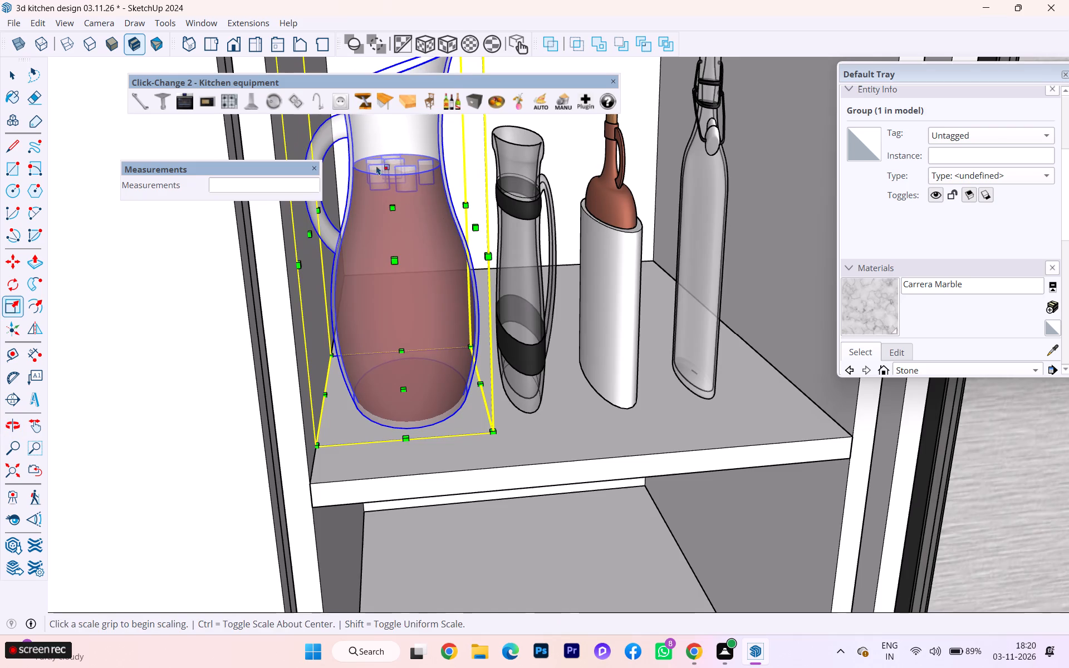
{"action": "scroll", "coordinate": [463, 310], "scroll_direction": "down", "scroll_amount": 2}
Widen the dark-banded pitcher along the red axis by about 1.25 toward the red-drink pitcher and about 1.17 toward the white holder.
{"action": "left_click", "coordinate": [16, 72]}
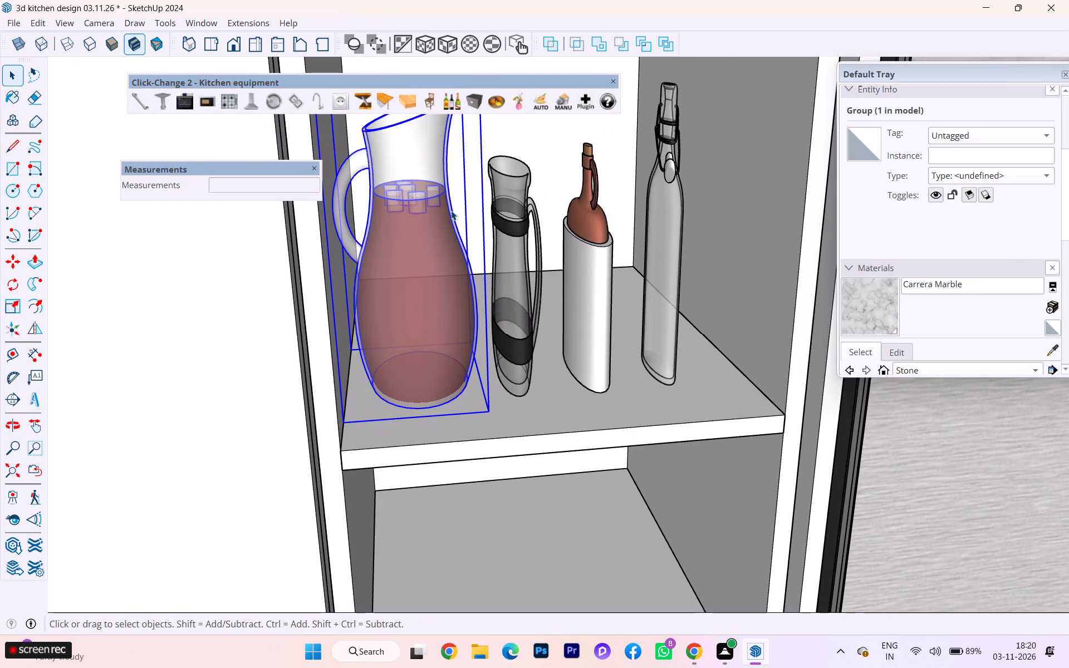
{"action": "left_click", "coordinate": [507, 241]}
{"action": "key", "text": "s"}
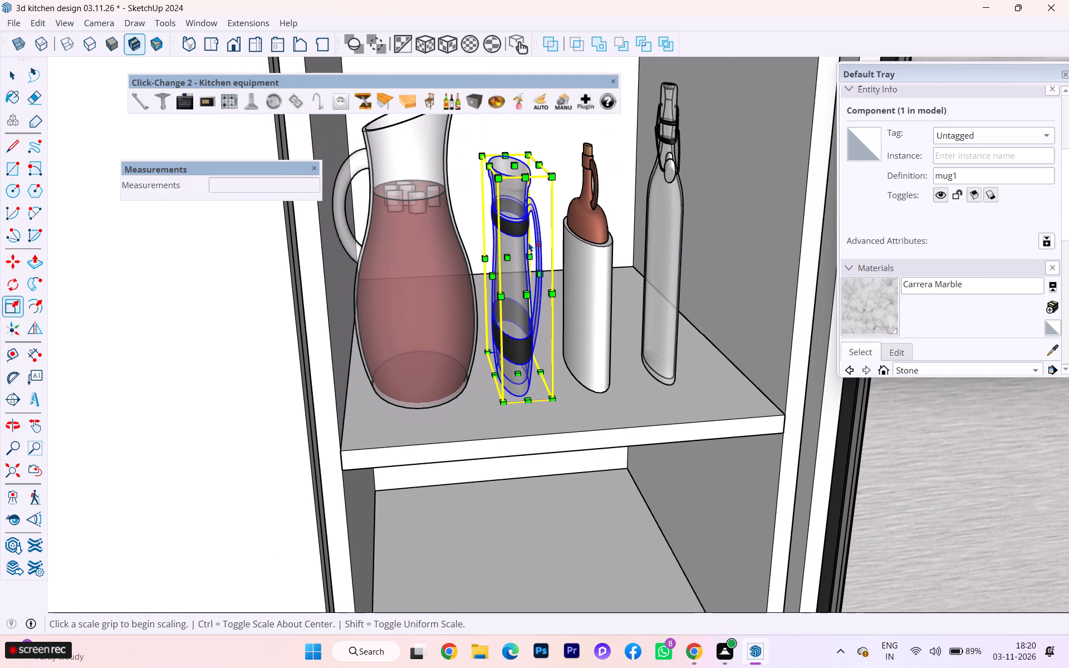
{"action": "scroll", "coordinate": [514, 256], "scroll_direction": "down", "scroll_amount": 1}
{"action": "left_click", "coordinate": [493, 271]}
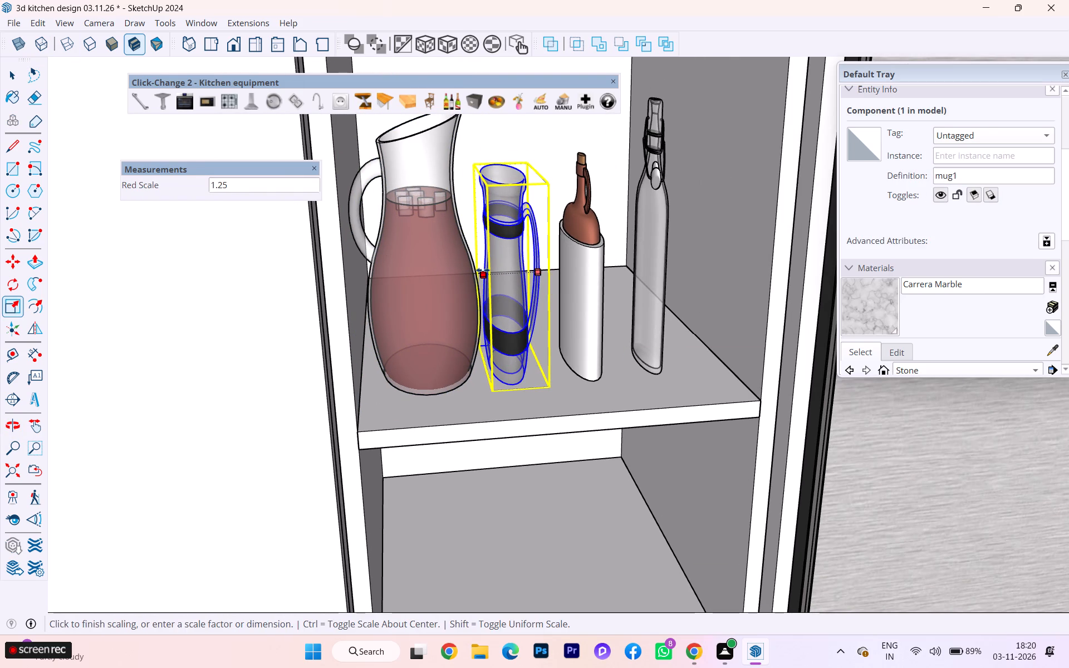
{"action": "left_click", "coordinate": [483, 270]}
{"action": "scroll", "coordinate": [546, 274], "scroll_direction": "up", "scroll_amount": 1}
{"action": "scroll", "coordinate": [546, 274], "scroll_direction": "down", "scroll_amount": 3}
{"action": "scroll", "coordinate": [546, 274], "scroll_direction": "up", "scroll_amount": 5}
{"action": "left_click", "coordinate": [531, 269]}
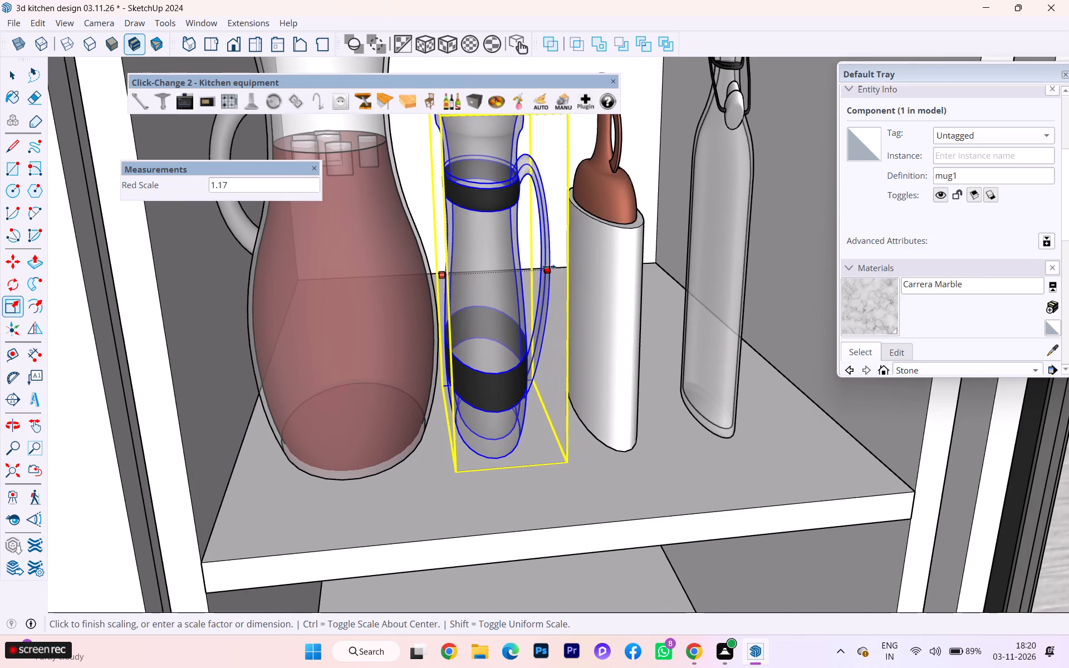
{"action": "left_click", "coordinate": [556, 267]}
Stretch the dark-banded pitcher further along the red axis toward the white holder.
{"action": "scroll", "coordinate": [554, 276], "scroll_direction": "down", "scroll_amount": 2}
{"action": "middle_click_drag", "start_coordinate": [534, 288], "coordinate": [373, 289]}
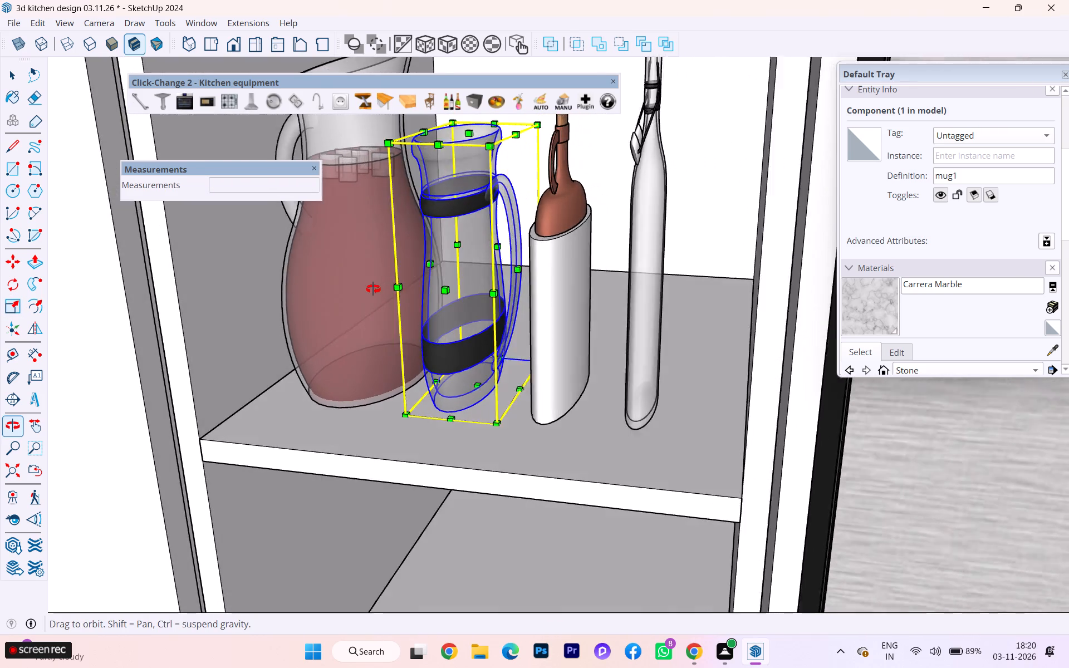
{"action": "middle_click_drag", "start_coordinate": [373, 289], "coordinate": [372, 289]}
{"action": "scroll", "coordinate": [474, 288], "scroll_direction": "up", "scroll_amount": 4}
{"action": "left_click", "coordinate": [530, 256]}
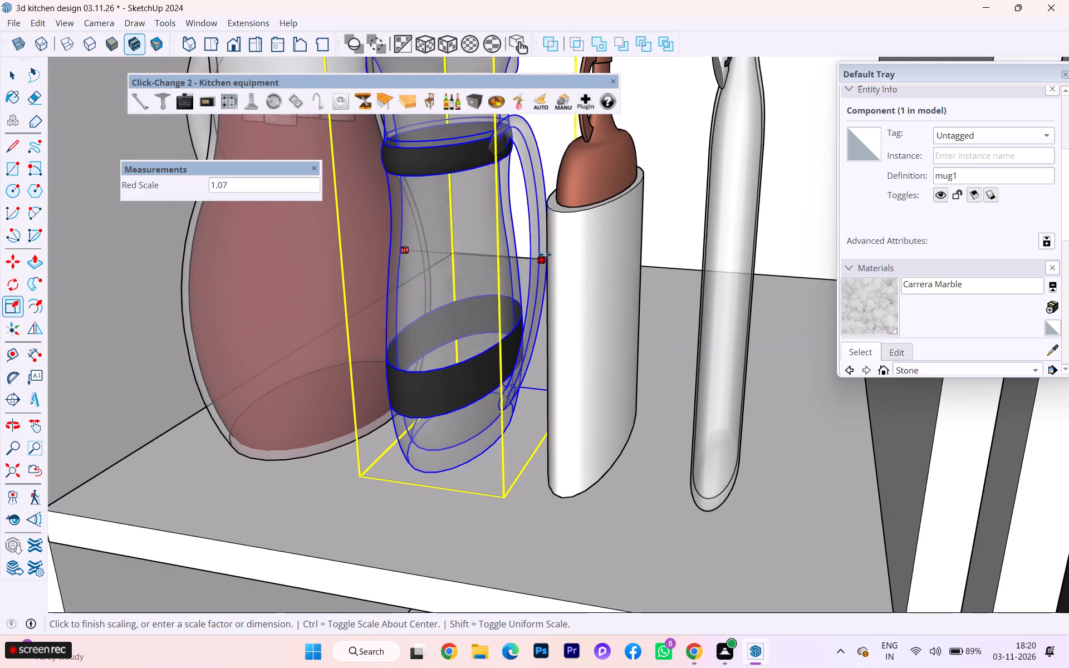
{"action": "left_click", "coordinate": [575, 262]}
Delete the widened dark-banded pitcher from the topmost open shelf.
{"action": "scroll", "coordinate": [490, 271], "scroll_direction": "down", "scroll_amount": 1}
{"action": "middle_click_drag", "start_coordinate": [498, 274], "coordinate": [604, 336]}
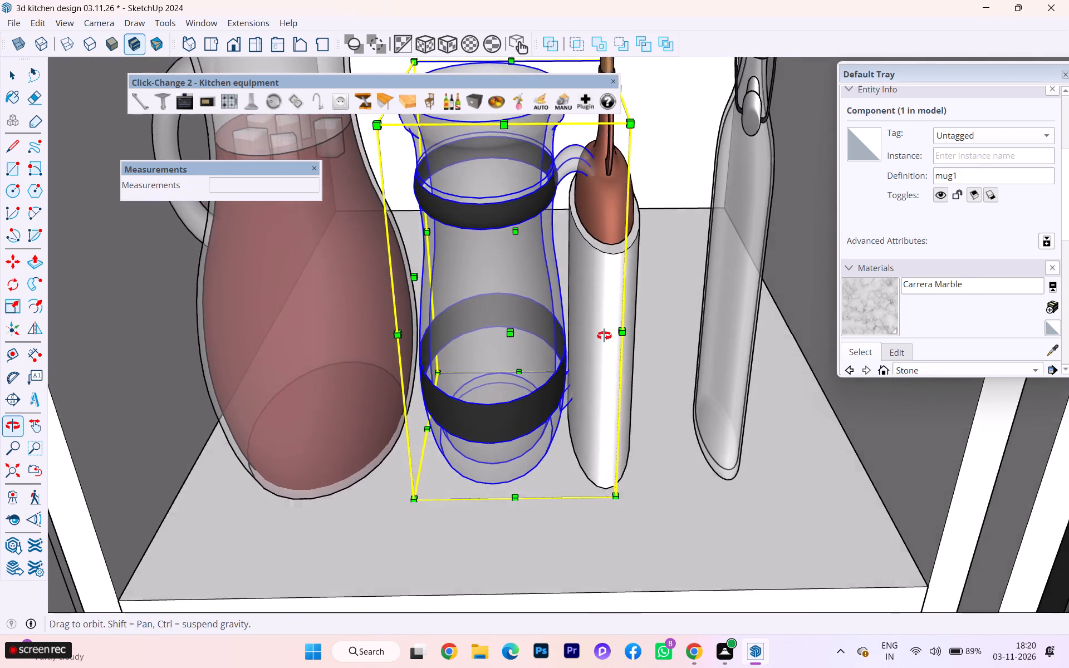
{"action": "middle_click_drag", "start_coordinate": [604, 336], "coordinate": [606, 448]}
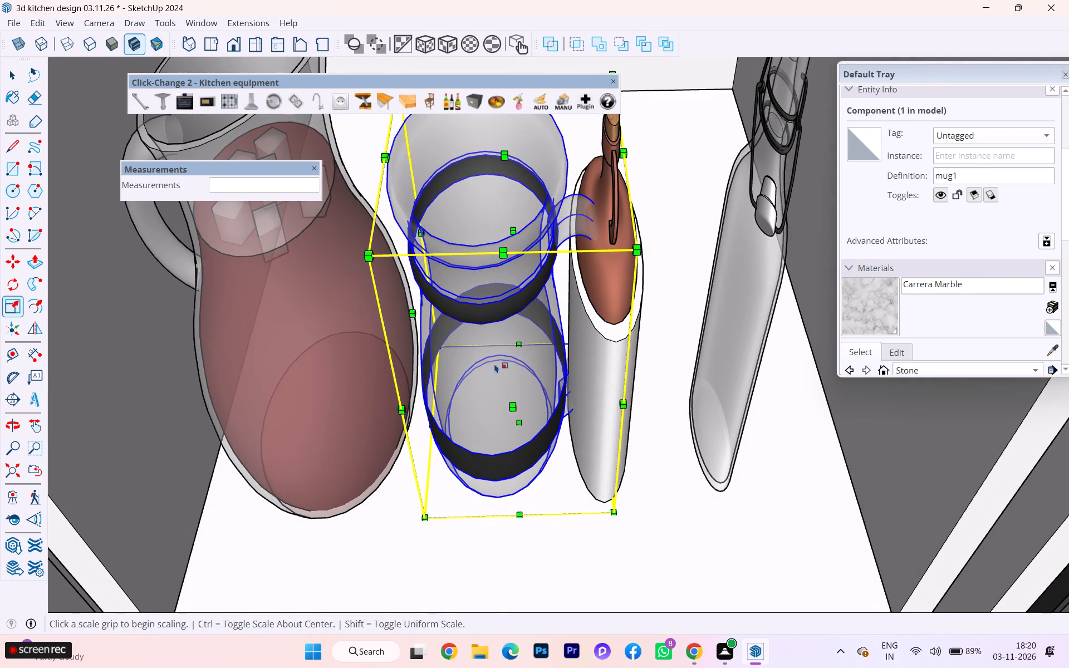
{"action": "key", "text": "Delete"}
Scale the white holder with the terracotta bottle along the red axis to 2.13, widening it toward the red-drink pitcher.
{"action": "left_click", "coordinate": [626, 313]}
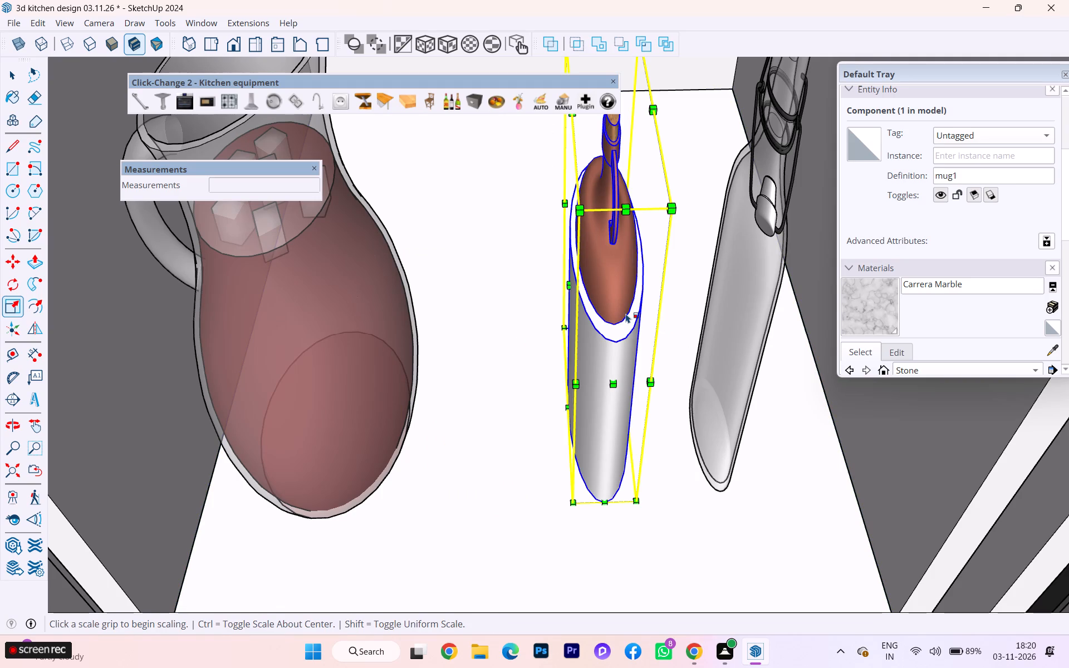
{"action": "key", "text": "s"}
{"action": "left_click", "coordinate": [564, 288]}
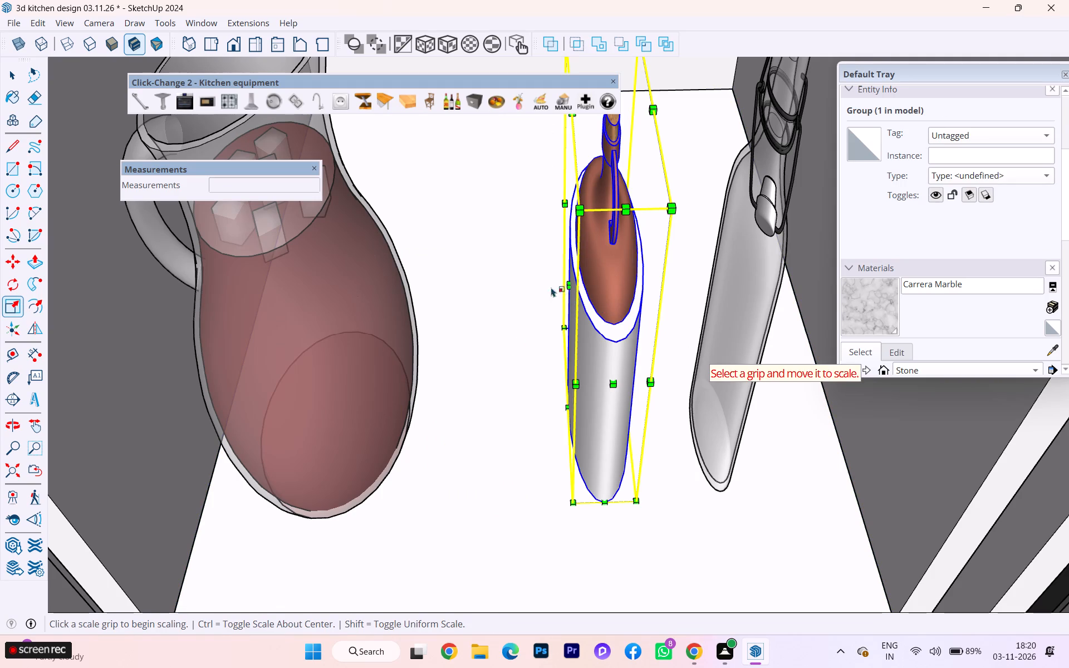
{"action": "left_click", "coordinate": [566, 287]}
{"action": "left_click", "coordinate": [494, 288]}
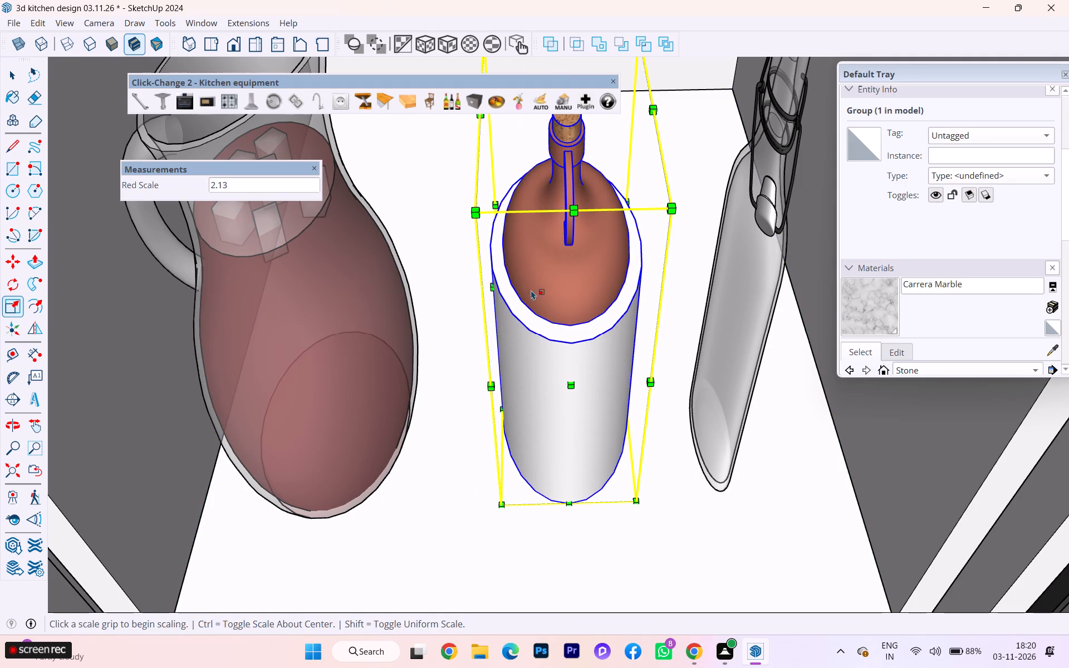
{"action": "middle_click_drag", "start_coordinate": [597, 298], "coordinate": [563, 149]}
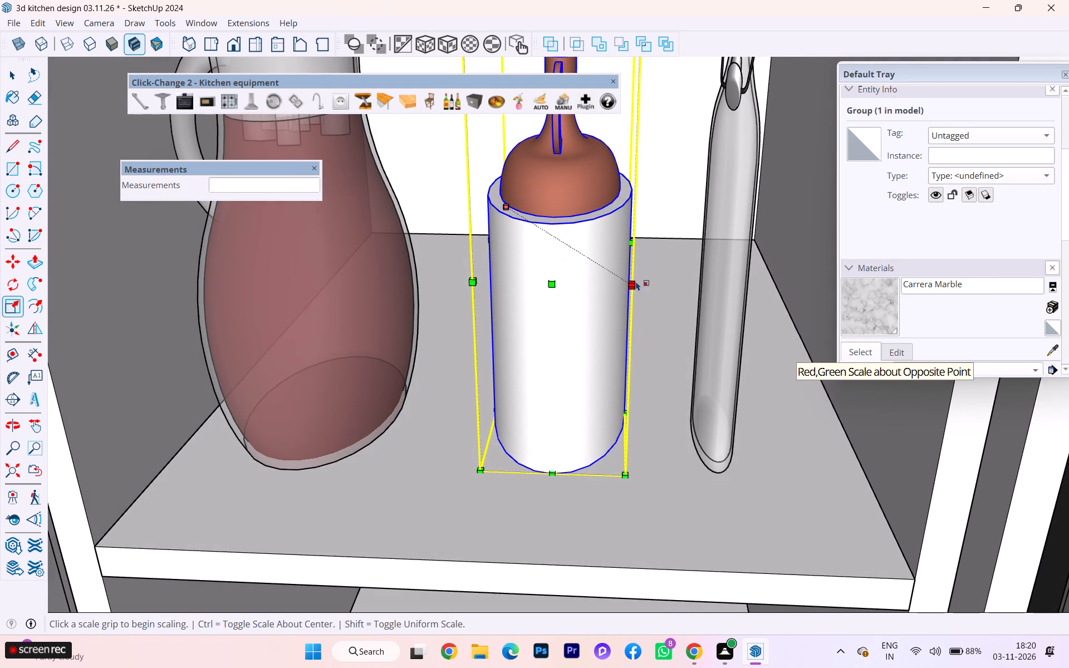
Adjust the width of the white holder with the terracotta bottle along the red and green axes.
{"action": "left_click", "coordinate": [636, 281]}
{"action": "left_click", "coordinate": [650, 282]}
{"action": "scroll", "coordinate": [494, 282], "scroll_direction": "down", "scroll_amount": 2}
{"action": "middle_click_drag", "start_coordinate": [493, 282], "coordinate": [509, 283]}
{"action": "key", "text": "space"}
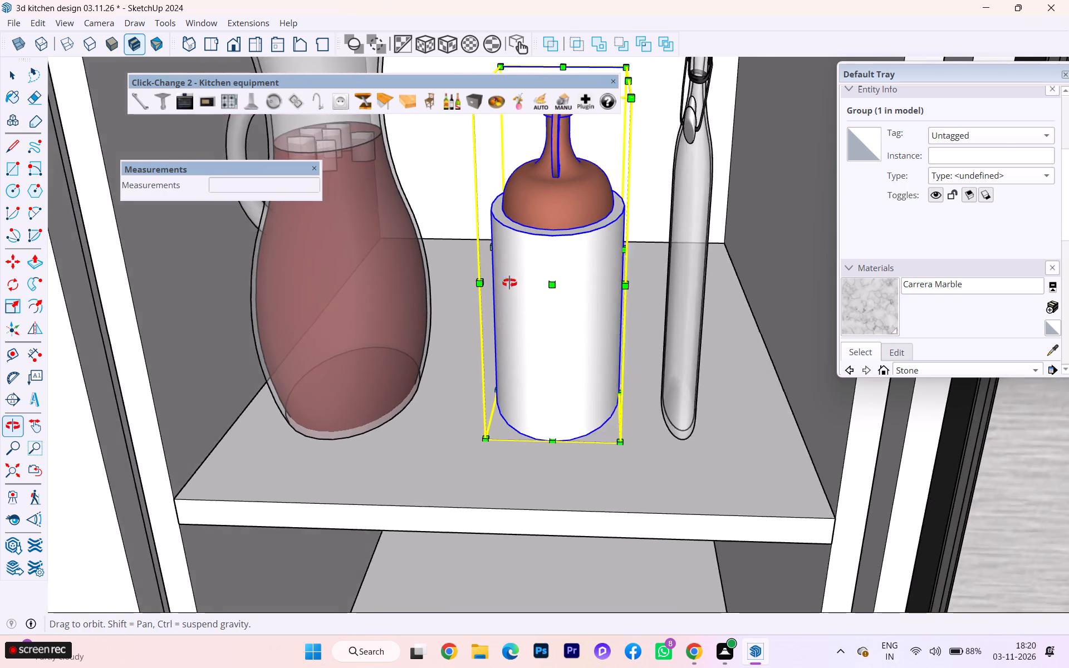
Widen the clear swing-top bottle along the red axis, toward the white holder and toward the shelf's side panel.
{"action": "middle_click_drag", "start_coordinate": [509, 283], "coordinate": [541, 381]}
{"action": "left_click", "coordinate": [11, 72]}
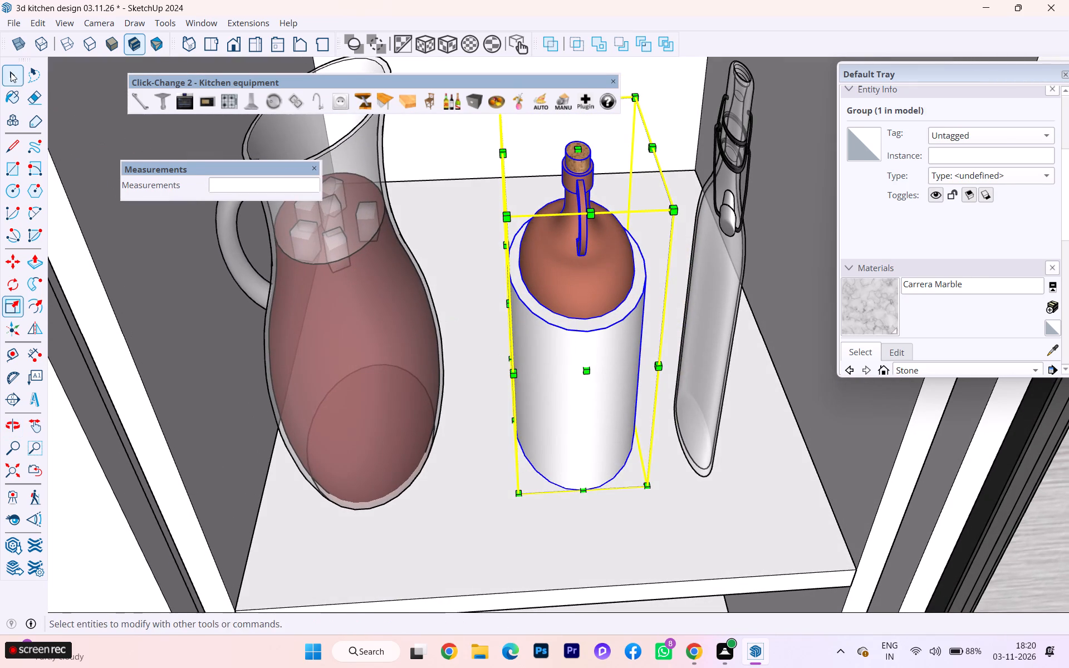
{"action": "left_click", "coordinate": [735, 261]}
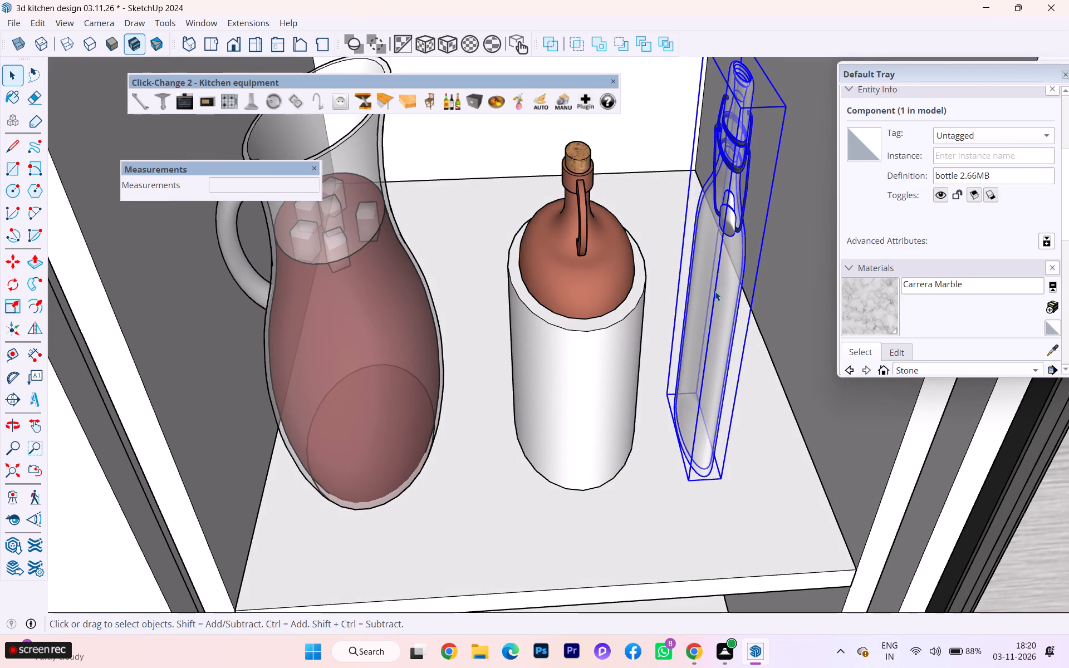
{"action": "key", "text": "s"}
{"action": "left_click", "coordinate": [688, 282]}
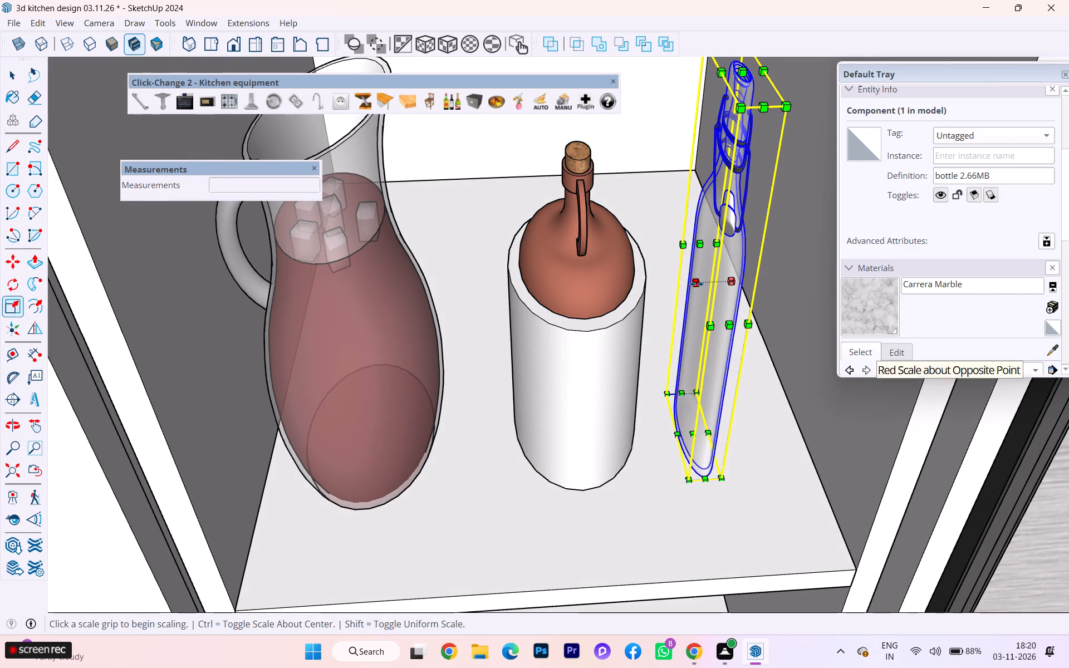
{"action": "left_click", "coordinate": [697, 284]}
{"action": "left_click", "coordinate": [675, 282]}
{"action": "middle_click_drag", "start_coordinate": [708, 292], "coordinate": [452, 191]}
{"action": "scroll", "coordinate": [452, 192], "scroll_direction": "down", "scroll_amount": 1}
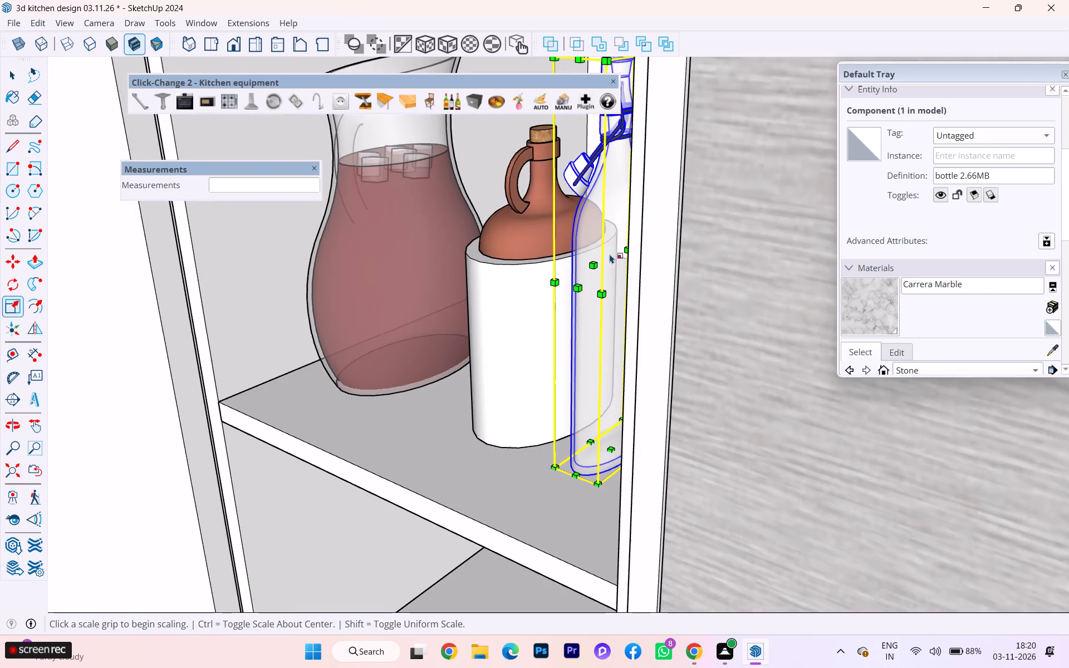
{"action": "middle_click_drag", "start_coordinate": [609, 266], "coordinate": [741, 277]}
{"action": "left_click", "coordinate": [696, 266]}
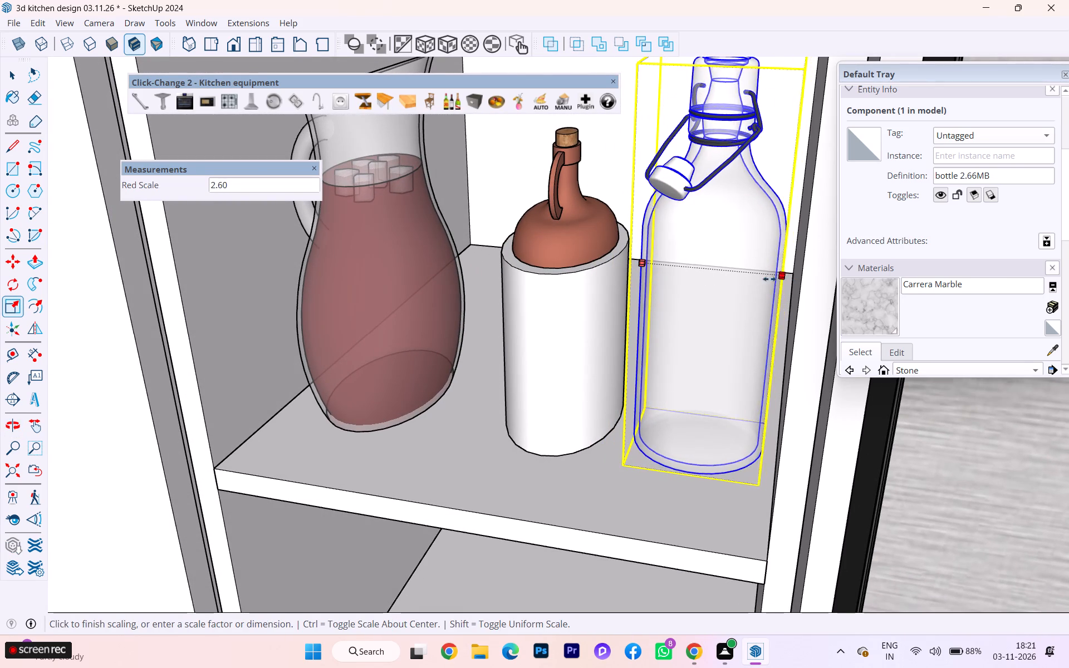
{"action": "left_click", "coordinate": [759, 277]}
Examine the spacing and proportions of the three vessels on the topmost open shelf against the whole open-shelf unit.
{"action": "scroll", "coordinate": [551, 282], "scroll_direction": "down", "scroll_amount": 2}
{"action": "middle_click_drag", "start_coordinate": [546, 279], "coordinate": [634, 210]}
{"action": "scroll", "coordinate": [447, 211], "scroll_direction": "down", "scroll_amount": 1}
{"action": "scroll", "coordinate": [447, 211], "scroll_direction": "up", "scroll_amount": 3}
{"action": "scroll", "coordinate": [449, 212], "scroll_direction": "down", "scroll_amount": 3}
{"action": "scroll", "coordinate": [502, 283], "scroll_direction": "down", "scroll_amount": 6}
{"action": "scroll", "coordinate": [496, 284], "scroll_direction": "up", "scroll_amount": 2}
{"action": "scroll", "coordinate": [495, 285], "scroll_direction": "down", "scroll_amount": 2}
{"action": "scroll", "coordinate": [494, 286], "scroll_direction": "up", "scroll_amount": 1}
{"action": "scroll", "coordinate": [493, 286], "scroll_direction": "down", "scroll_amount": 4}
{"action": "scroll", "coordinate": [493, 286], "scroll_direction": "up", "scroll_amount": 3}
{"action": "scroll", "coordinate": [493, 286], "scroll_direction": "down", "scroll_amount": 1}
{"action": "scroll", "coordinate": [493, 286], "scroll_direction": "up", "scroll_amount": 2}
{"action": "scroll", "coordinate": [493, 286], "scroll_direction": "down", "scroll_amount": 1}
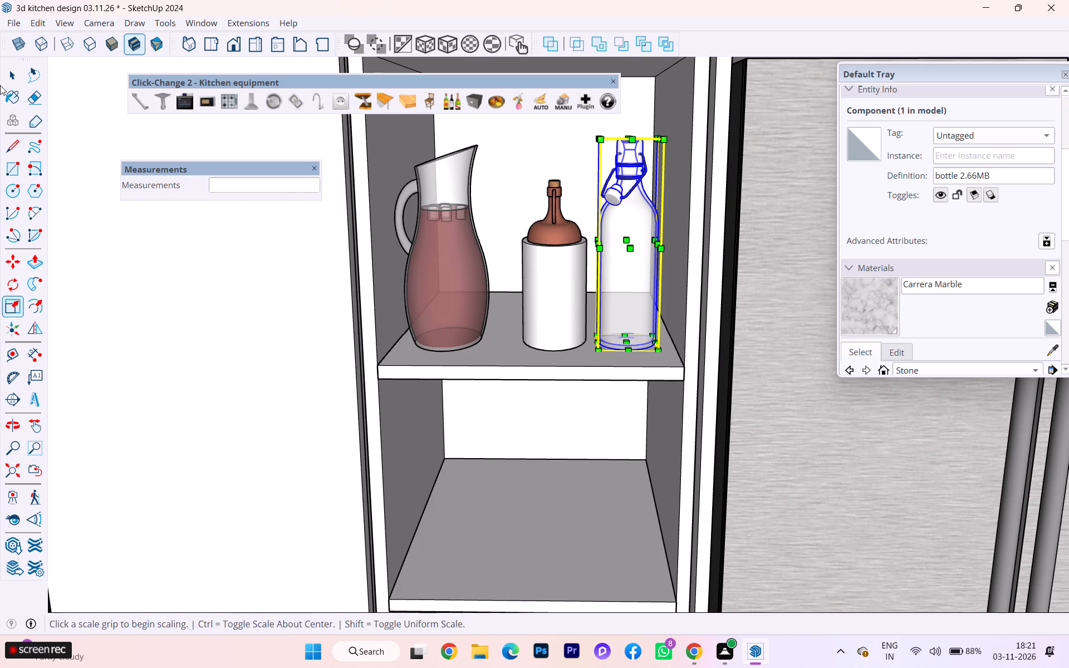
{"action": "left_click", "coordinate": [6, 80]}
{"action": "scroll", "coordinate": [429, 181], "scroll_direction": "down", "scroll_amount": 1}
{"action": "scroll", "coordinate": [454, 191], "scroll_direction": "up", "scroll_amount": 1}
{"action": "scroll", "coordinate": [472, 198], "scroll_direction": "down", "scroll_amount": 2}
{"action": "scroll", "coordinate": [528, 213], "scroll_direction": "up", "scroll_amount": 1}
{"action": "scroll", "coordinate": [534, 214], "scroll_direction": "down", "scroll_amount": 2}
{"action": "scroll", "coordinate": [598, 235], "scroll_direction": "down", "scroll_amount": 1}
{"action": "scroll", "coordinate": [598, 236], "scroll_direction": "up", "scroll_amount": 1}
{"action": "scroll", "coordinate": [597, 237], "scroll_direction": "down", "scroll_amount": 1}
{"action": "scroll", "coordinate": [597, 237], "scroll_direction": "up", "scroll_amount": 3}
{"action": "left_click", "coordinate": [582, 360]}
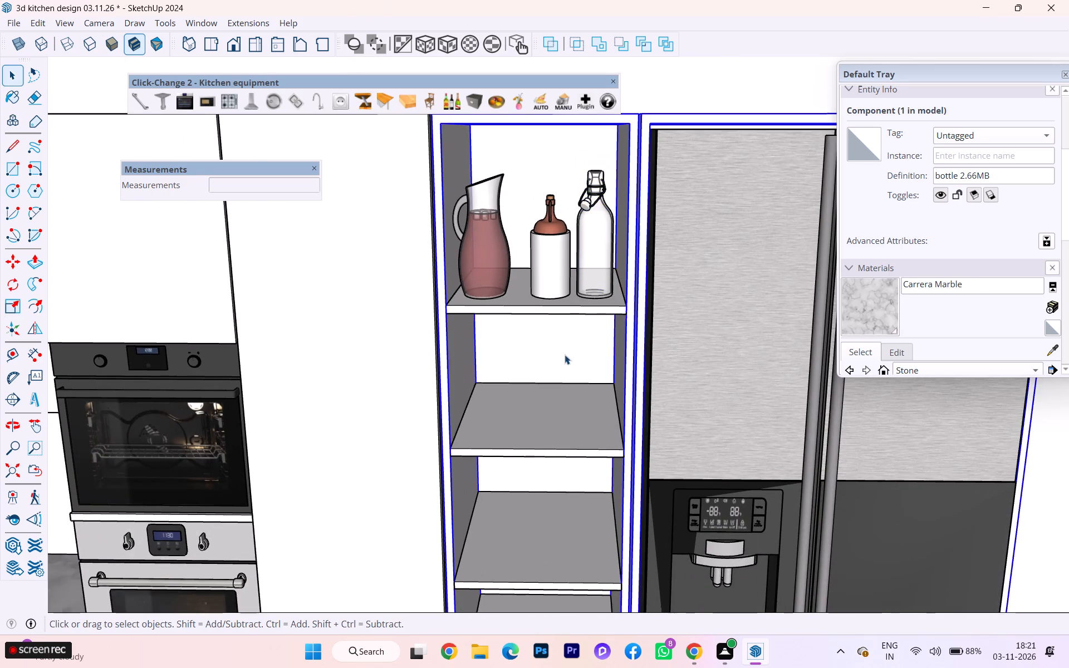
Examine the Pitcher, Beer Glass and Wine Glass rows of the glassware catalogue beside the kitchen.
{"action": "scroll", "coordinate": [453, 285], "scroll_direction": "down", "scroll_amount": 1}
{"action": "scroll", "coordinate": [453, 285], "scroll_direction": "up", "scroll_amount": 1}
{"action": "scroll", "coordinate": [452, 284], "scroll_direction": "down", "scroll_amount": 1}
{"action": "scroll", "coordinate": [450, 284], "scroll_direction": "up", "scroll_amount": 5}
{"action": "scroll", "coordinate": [450, 284], "scroll_direction": "down", "scroll_amount": 4}
{"action": "scroll", "coordinate": [443, 296], "scroll_direction": "up", "scroll_amount": 1}
{"action": "scroll", "coordinate": [443, 296], "scroll_direction": "down", "scroll_amount": 10}
{"action": "scroll", "coordinate": [444, 288], "scroll_direction": "up", "scroll_amount": 1}
{"action": "scroll", "coordinate": [444, 288], "scroll_direction": "down", "scroll_amount": 4}
{"action": "scroll", "coordinate": [453, 396], "scroll_direction": "down", "scroll_amount": 3}
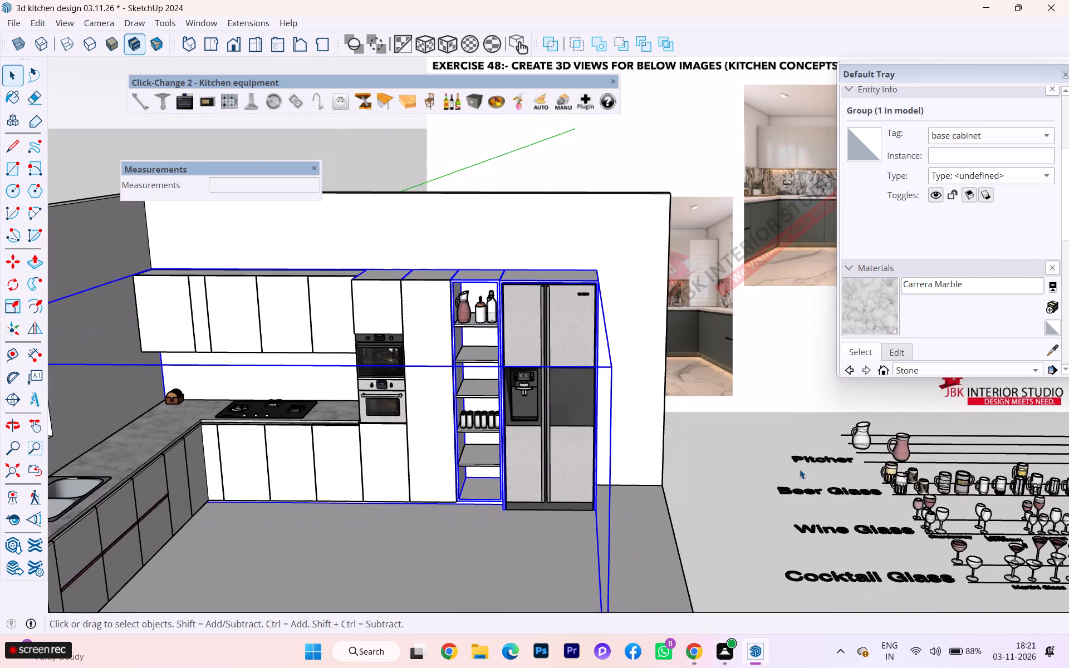
{"action": "scroll", "coordinate": [912, 499], "scroll_direction": "up", "scroll_amount": 2}
{"action": "scroll", "coordinate": [923, 502], "scroll_direction": "down", "scroll_amount": 2}
{"action": "scroll", "coordinate": [923, 502], "scroll_direction": "up", "scroll_amount": 9}
{"action": "scroll", "coordinate": [924, 482], "scroll_direction": "down", "scroll_amount": 3}
{"action": "scroll", "coordinate": [924, 482], "scroll_direction": "up", "scroll_amount": 1}
{"action": "scroll", "coordinate": [850, 426], "scroll_direction": "up", "scroll_amount": 7}
{"action": "scroll", "coordinate": [850, 427], "scroll_direction": "down", "scroll_amount": 1}
{"action": "scroll", "coordinate": [851, 428], "scroll_direction": "up", "scroll_amount": 5}
{"action": "scroll", "coordinate": [944, 486], "scroll_direction": "down", "scroll_amount": 1}
{"action": "scroll", "coordinate": [944, 486], "scroll_direction": "up", "scroll_amount": 2}
{"action": "scroll", "coordinate": [944, 486], "scroll_direction": "down", "scroll_amount": 1}
{"action": "scroll", "coordinate": [944, 486], "scroll_direction": "up", "scroll_amount": 3}
{"action": "scroll", "coordinate": [944, 486], "scroll_direction": "down", "scroll_amount": 1}
{"action": "scroll", "coordinate": [944, 486], "scroll_direction": "up", "scroll_amount": 7}
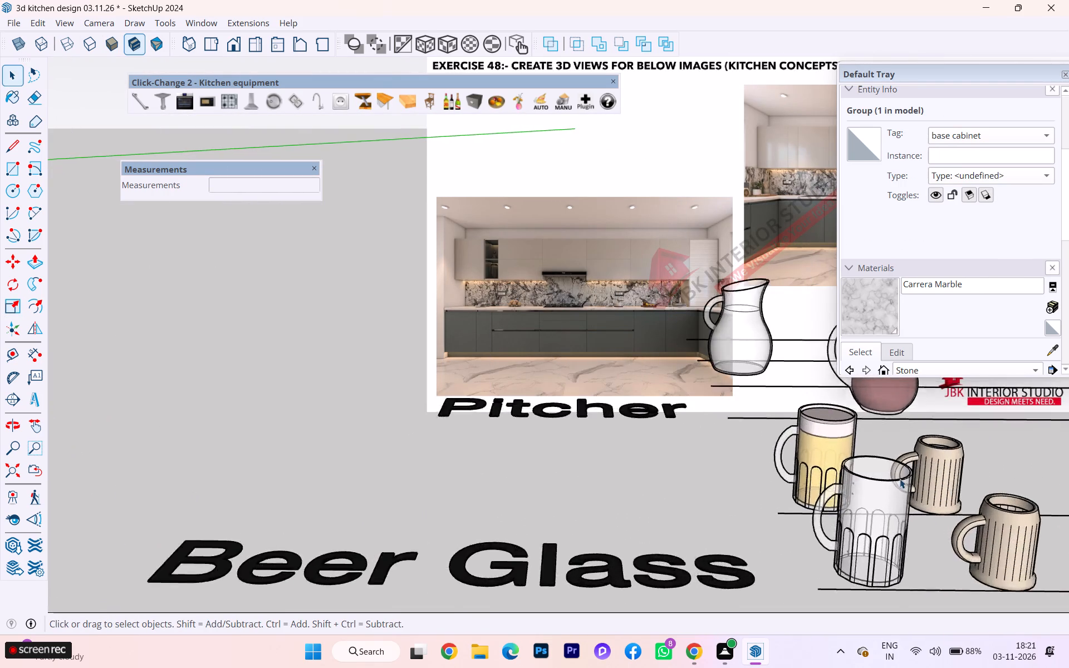
{"action": "scroll", "coordinate": [900, 479], "scroll_direction": "up", "scroll_amount": 2}
{"action": "scroll", "coordinate": [555, 357], "scroll_direction": "down", "scroll_amount": 4}
{"action": "scroll", "coordinate": [551, 357], "scroll_direction": "up", "scroll_amount": 2}
{"action": "scroll", "coordinate": [551, 357], "scroll_direction": "down", "scroll_amount": 4}
{"action": "scroll", "coordinate": [508, 360], "scroll_direction": "up", "scroll_amount": 1}
{"action": "scroll", "coordinate": [508, 360], "scroll_direction": "down", "scroll_amount": 4}
{"action": "scroll", "coordinate": [506, 360], "scroll_direction": "up", "scroll_amount": 1}
{"action": "scroll", "coordinate": [506, 360], "scroll_direction": "down", "scroll_amount": 3}
{"action": "scroll", "coordinate": [762, 449], "scroll_direction": "up", "scroll_amount": 8}
{"action": "scroll", "coordinate": [680, 434], "scroll_direction": "up", "scroll_amount": 3}
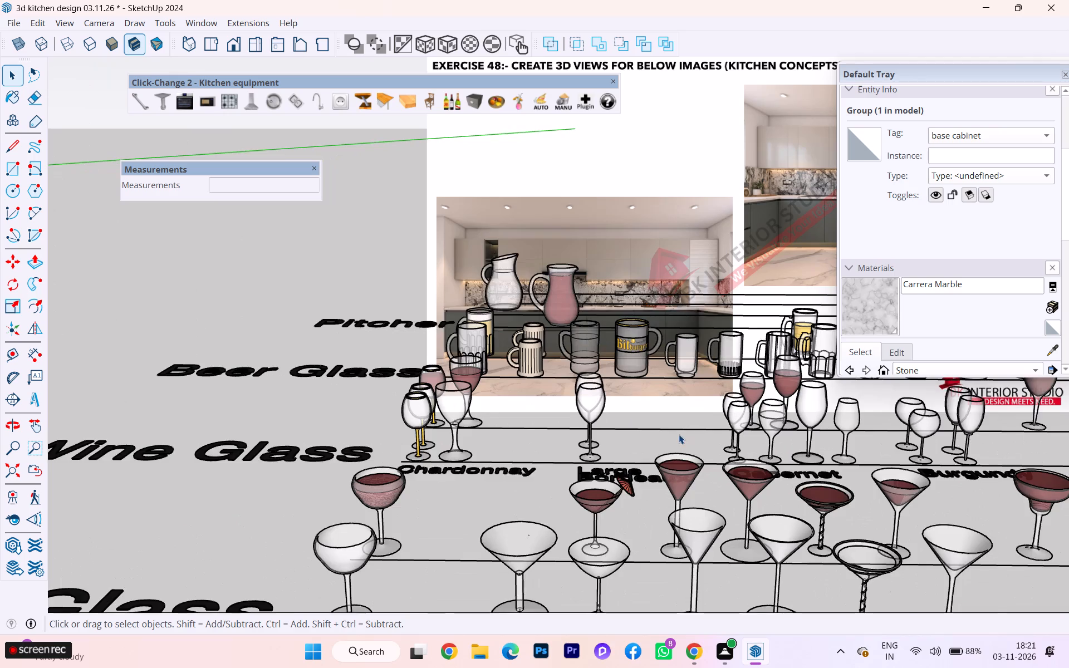
Examine the Cocktail Glass, tumbler and Coaster rows of the glassware catalogue for further shelf items.
{"action": "scroll", "coordinate": [577, 375], "scroll_direction": "down", "scroll_amount": 3}
{"action": "scroll", "coordinate": [657, 458], "scroll_direction": "down", "scroll_amount": 3}
{"action": "scroll", "coordinate": [611, 402], "scroll_direction": "down", "scroll_amount": 3}
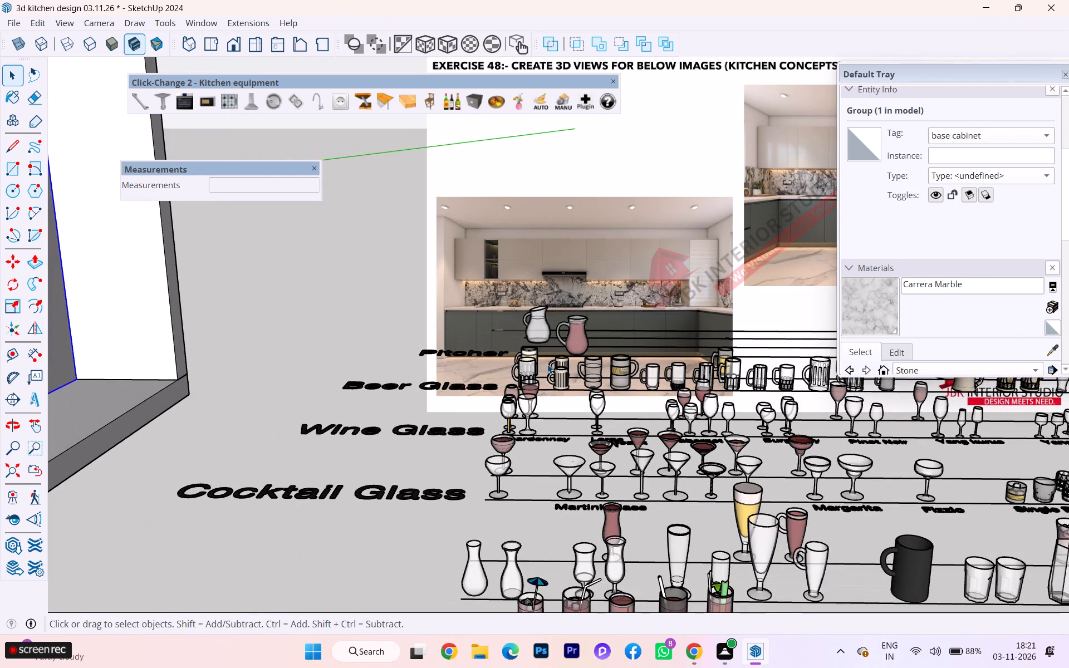
{"action": "scroll", "coordinate": [552, 375], "scroll_direction": "down", "scroll_amount": 2}
{"action": "scroll", "coordinate": [552, 377], "scroll_direction": "up", "scroll_amount": 1}
{"action": "scroll", "coordinate": [552, 377], "scroll_direction": "down", "scroll_amount": 2}
{"action": "scroll", "coordinate": [727, 523], "scroll_direction": "down", "scroll_amount": 1}
{"action": "scroll", "coordinate": [732, 524], "scroll_direction": "up", "scroll_amount": 7}
{"action": "scroll", "coordinate": [612, 495], "scroll_direction": "up", "scroll_amount": 6}
{"action": "scroll", "coordinate": [573, 478], "scroll_direction": "down", "scroll_amount": 1}
{"action": "scroll", "coordinate": [573, 478], "scroll_direction": "up", "scroll_amount": 4}
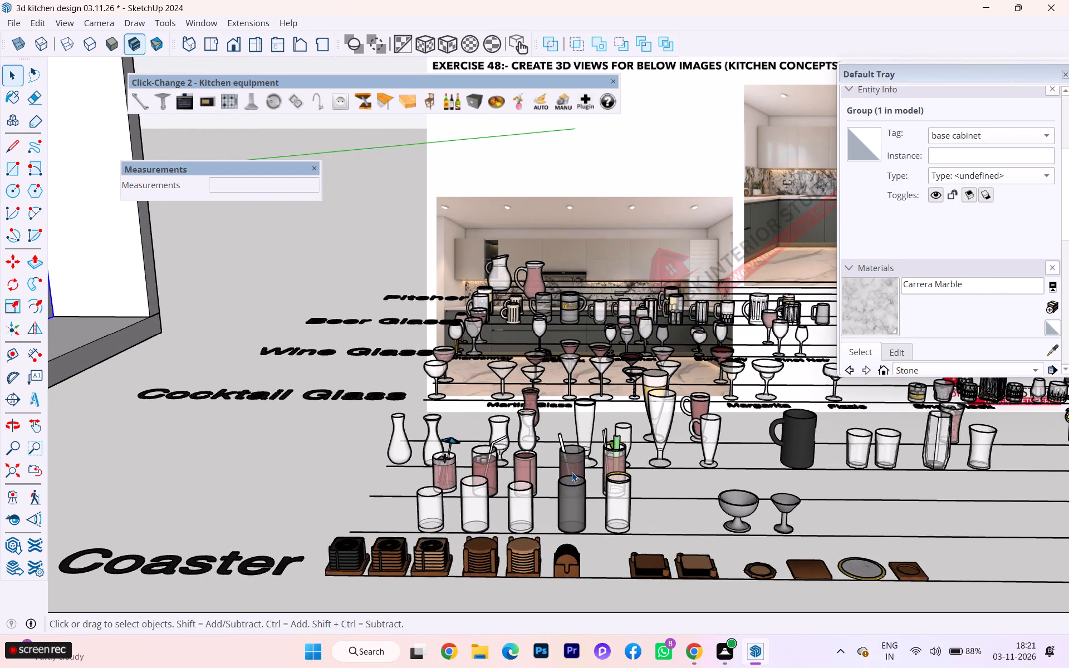
{"action": "scroll", "coordinate": [572, 472], "scroll_direction": "down", "scroll_amount": 1}
{"action": "scroll", "coordinate": [572, 472], "scroll_direction": "up", "scroll_amount": 1}
{"action": "scroll", "coordinate": [572, 472], "scroll_direction": "down", "scroll_amount": 1}
{"action": "scroll", "coordinate": [572, 472], "scroll_direction": "up", "scroll_amount": 12}
{"action": "scroll", "coordinate": [707, 405], "scroll_direction": "down", "scroll_amount": 5}
{"action": "scroll", "coordinate": [707, 405], "scroll_direction": "up", "scroll_amount": 2}
{"action": "scroll", "coordinate": [707, 405], "scroll_direction": "down", "scroll_amount": 3}
{"action": "middle_click_drag", "start_coordinate": [704, 407], "coordinate": [692, 421]}
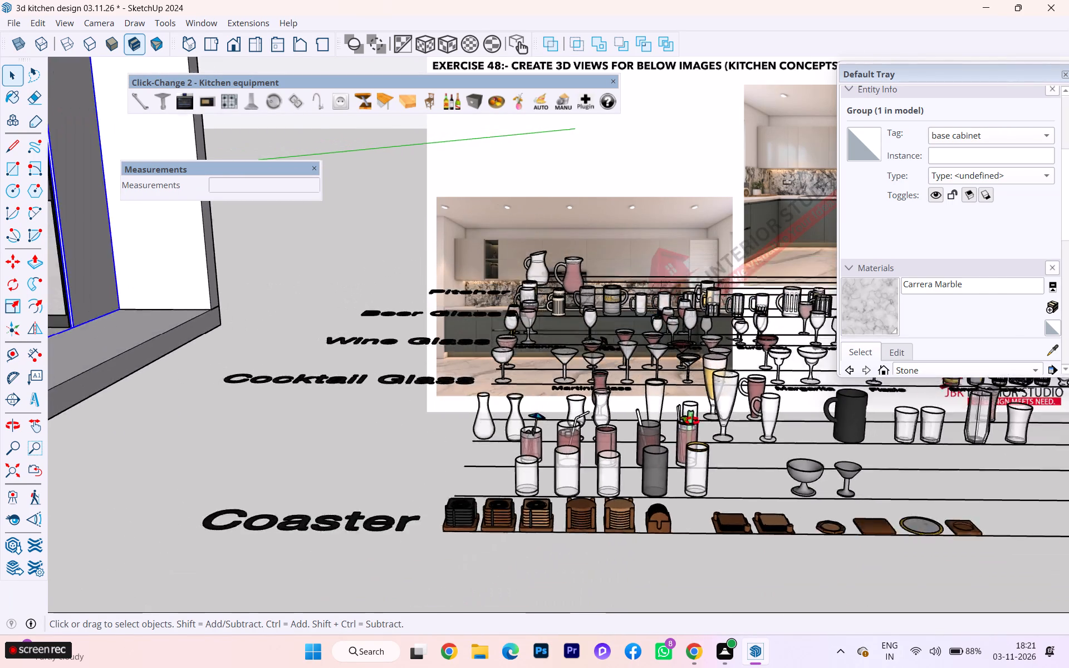
{"action": "middle_click_drag", "start_coordinate": [692, 421], "coordinate": [572, 521]}
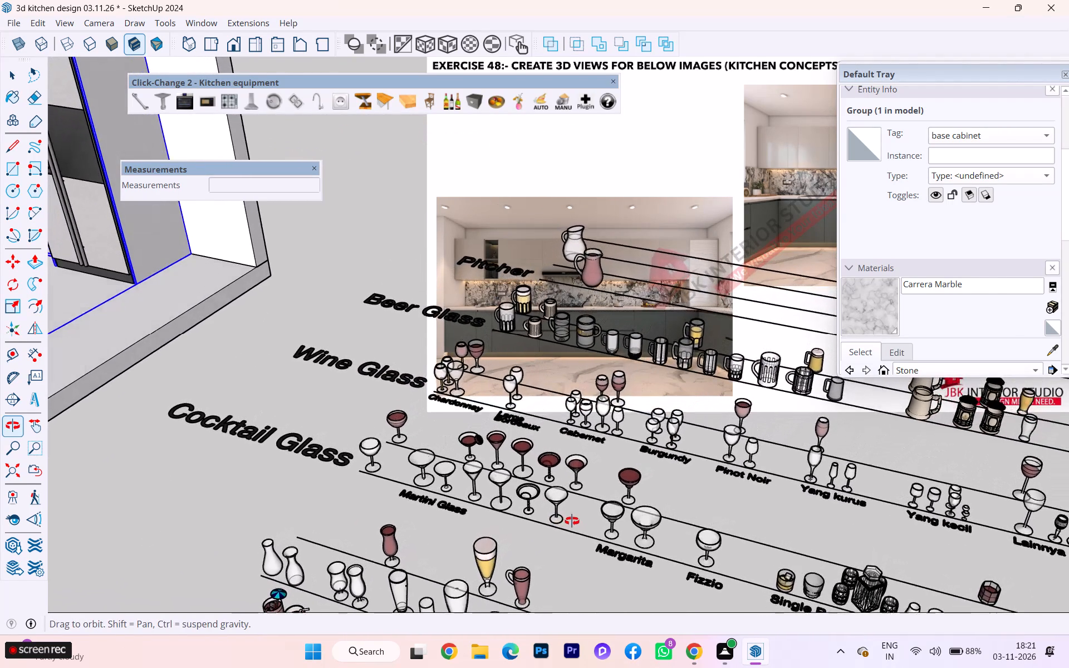
{"action": "middle_click_drag", "start_coordinate": [572, 521], "coordinate": [581, 456]}
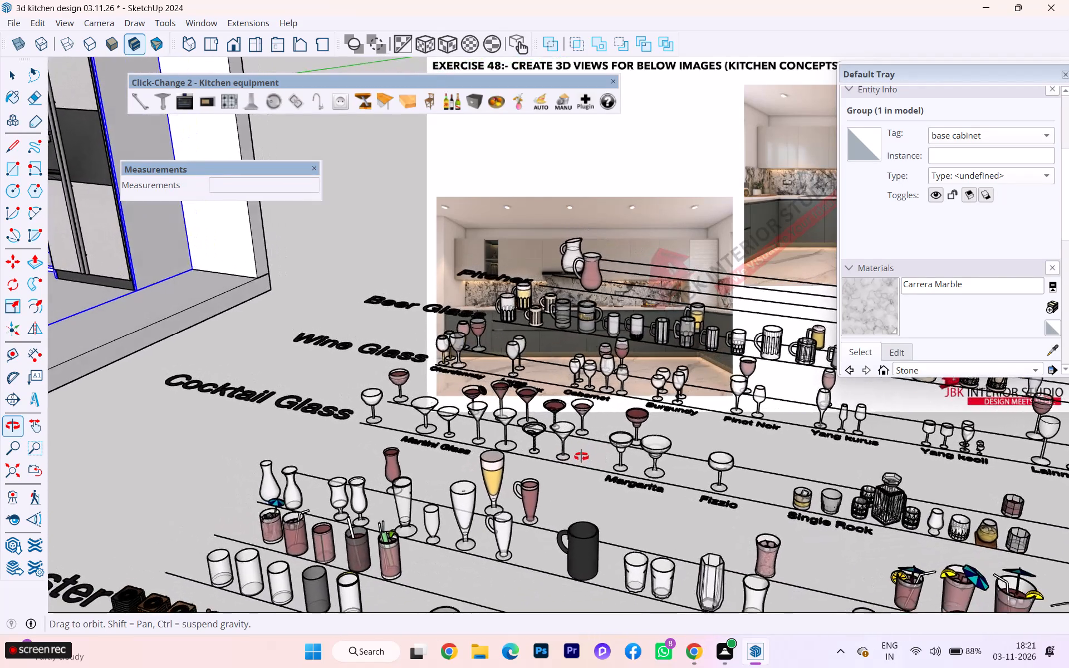
{"action": "middle_click_drag", "start_coordinate": [581, 456], "coordinate": [583, 453]}
Examine the Single Rock glasses, faceted decanter and remaining far-end pieces of the glassware catalogue.
{"action": "scroll", "coordinate": [1068, 557], "scroll_direction": "up", "scroll_amount": 4}
{"action": "scroll", "coordinate": [944, 492], "scroll_direction": "up", "scroll_amount": 9}
{"action": "scroll", "coordinate": [842, 441], "scroll_direction": "up", "scroll_amount": 6}
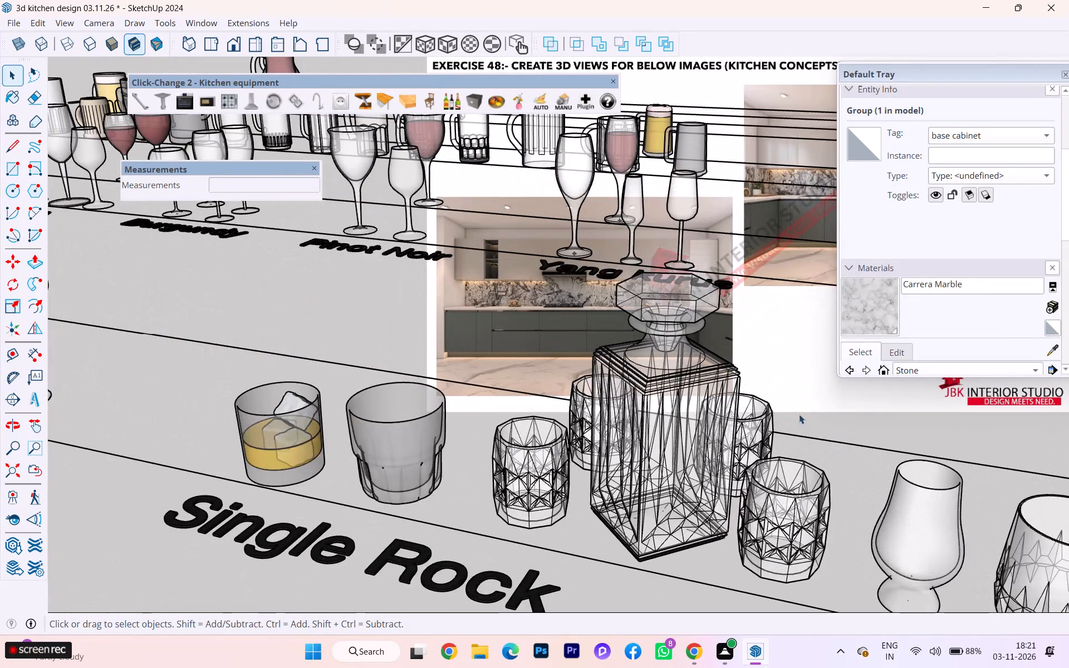
{"action": "scroll", "coordinate": [703, 353], "scroll_direction": "down", "scroll_amount": 6}
{"action": "scroll", "coordinate": [703, 360], "scroll_direction": "up", "scroll_amount": 1}
{"action": "scroll", "coordinate": [704, 360], "scroll_direction": "down", "scroll_amount": 3}
{"action": "scroll", "coordinate": [623, 322], "scroll_direction": "down", "scroll_amount": 1}
{"action": "scroll", "coordinate": [622, 323], "scroll_direction": "up", "scroll_amount": 2}
{"action": "scroll", "coordinate": [622, 323], "scroll_direction": "down", "scroll_amount": 2}
{"action": "scroll", "coordinate": [622, 326], "scroll_direction": "up", "scroll_amount": 1}
{"action": "scroll", "coordinate": [622, 326], "scroll_direction": "down", "scroll_amount": 6}
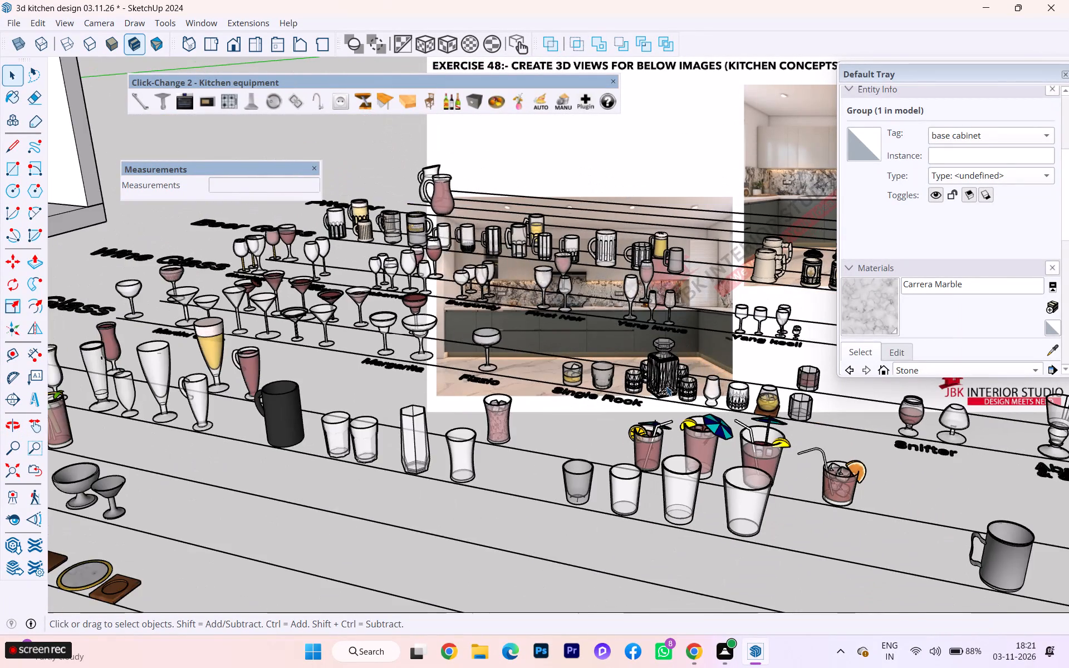
{"action": "scroll", "coordinate": [666, 386], "scroll_direction": "down", "scroll_amount": 10}
{"action": "scroll", "coordinate": [681, 392], "scroll_direction": "up", "scroll_amount": 2}
{"action": "scroll", "coordinate": [681, 395], "scroll_direction": "down", "scroll_amount": 1}
{"action": "scroll", "coordinate": [629, 425], "scroll_direction": "down", "scroll_amount": 4}
{"action": "scroll", "coordinate": [602, 469], "scroll_direction": "down", "scroll_amount": 1}
{"action": "scroll", "coordinate": [602, 469], "scroll_direction": "up", "scroll_amount": 2}
{"action": "scroll", "coordinate": [602, 469], "scroll_direction": "down", "scroll_amount": 5}
{"action": "scroll", "coordinate": [870, 430], "scroll_direction": "up", "scroll_amount": 5}
{"action": "scroll", "coordinate": [456, 463], "scroll_direction": "up", "scroll_amount": 1}
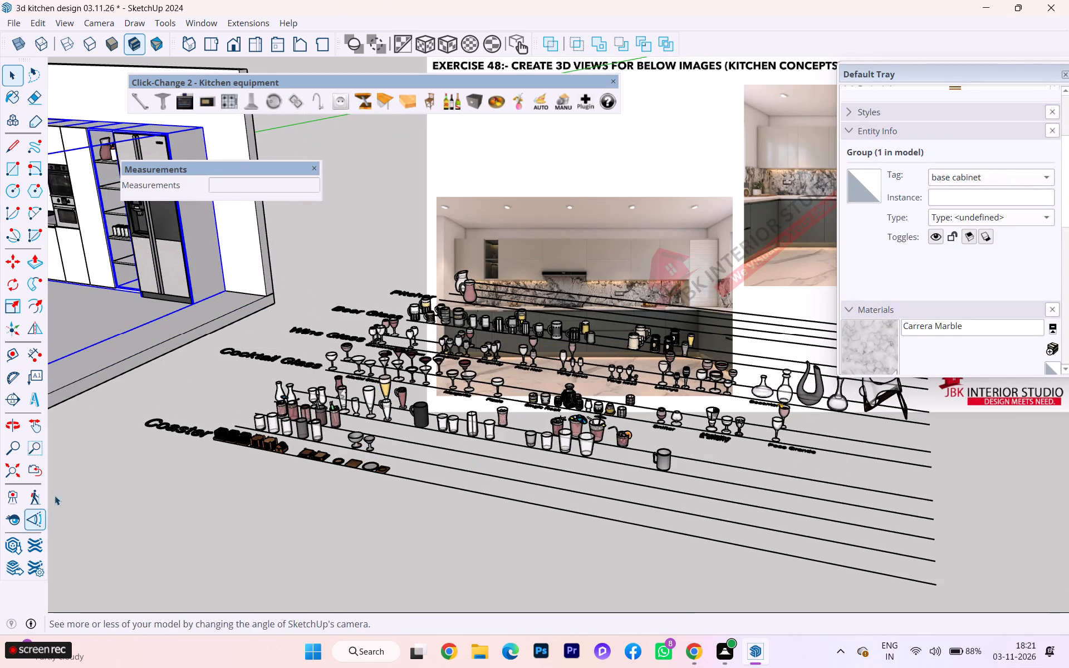
Re-examine the martini glasses and beer mugs in the glassware catalogue for pieces suited to the open shelves.
{"action": "scroll", "coordinate": [173, 406], "scroll_direction": "up", "scroll_amount": 4}
{"action": "scroll", "coordinate": [379, 345], "scroll_direction": "up", "scroll_amount": 4}
{"action": "scroll", "coordinate": [384, 424], "scroll_direction": "down", "scroll_amount": 2}
{"action": "scroll", "coordinate": [384, 424], "scroll_direction": "up", "scroll_amount": 3}
{"action": "scroll", "coordinate": [452, 412], "scroll_direction": "up", "scroll_amount": 6}
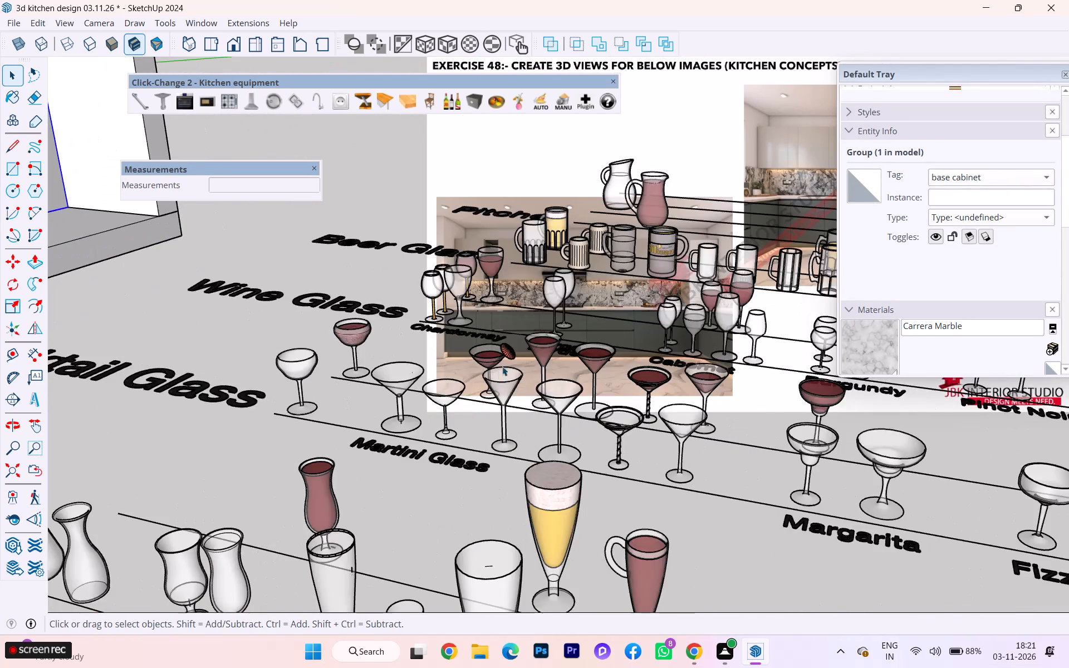
{"action": "scroll", "coordinate": [506, 363], "scroll_direction": "down", "scroll_amount": 2}
{"action": "middle_click_drag", "start_coordinate": [496, 382], "coordinate": [433, 479]}
{"action": "scroll", "coordinate": [408, 498], "scroll_direction": "up", "scroll_amount": 6}
{"action": "scroll", "coordinate": [365, 433], "scroll_direction": "down", "scroll_amount": 1}
{"action": "scroll", "coordinate": [364, 432], "scroll_direction": "up", "scroll_amount": 4}
{"action": "scroll", "coordinate": [362, 429], "scroll_direction": "down", "scroll_amount": 5}
{"action": "scroll", "coordinate": [356, 412], "scroll_direction": "up", "scroll_amount": 3}
{"action": "scroll", "coordinate": [356, 412], "scroll_direction": "down", "scroll_amount": 8}
{"action": "scroll", "coordinate": [375, 460], "scroll_direction": "down", "scroll_amount": 2}
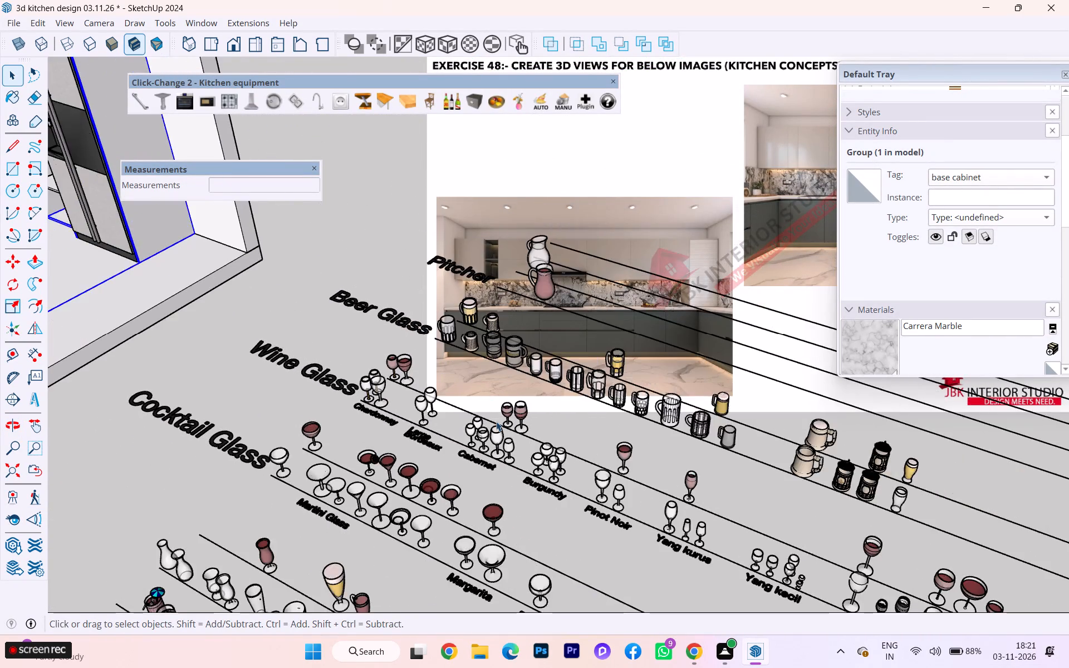
{"action": "scroll", "coordinate": [582, 399], "scroll_direction": "up", "scroll_amount": 10}
{"action": "scroll", "coordinate": [347, 292], "scroll_direction": "up", "scroll_amount": 7}
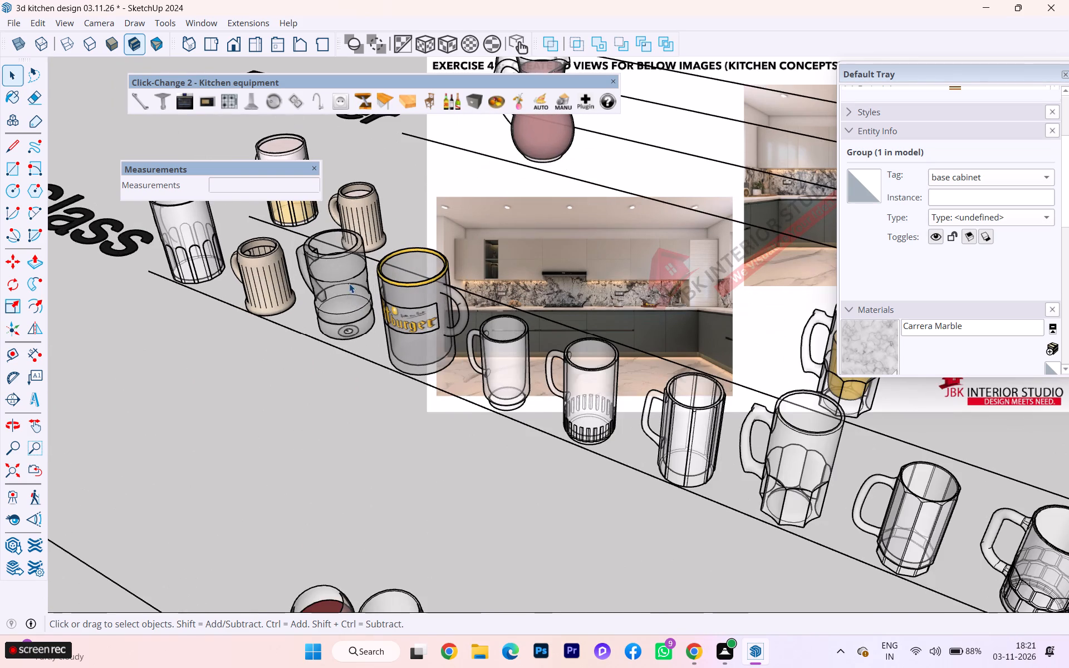
{"action": "scroll", "coordinate": [453, 276], "scroll_direction": "down", "scroll_amount": 2}
{"action": "scroll", "coordinate": [453, 276], "scroll_direction": "up", "scroll_amount": 2}
{"action": "scroll", "coordinate": [453, 276], "scroll_direction": "down", "scroll_amount": 2}
{"action": "scroll", "coordinate": [342, 261], "scroll_direction": "up", "scroll_amount": 2}
{"action": "scroll", "coordinate": [341, 261], "scroll_direction": "down", "scroll_amount": 9}
{"action": "scroll", "coordinate": [326, 254], "scroll_direction": "up", "scroll_amount": 3}
{"action": "scroll", "coordinate": [326, 254], "scroll_direction": "down", "scroll_amount": 10}
{"action": "scroll", "coordinate": [330, 248], "scroll_direction": "up", "scroll_amount": 1}
{"action": "scroll", "coordinate": [330, 248], "scroll_direction": "down", "scroll_amount": 4}
{"action": "scroll", "coordinate": [330, 248], "scroll_direction": "up", "scroll_amount": 1}
{"action": "scroll", "coordinate": [330, 248], "scroll_direction": "down", "scroll_amount": 2}
{"action": "scroll", "coordinate": [329, 250], "scroll_direction": "up", "scroll_amount": 1}
{"action": "scroll", "coordinate": [329, 251], "scroll_direction": "down", "scroll_amount": 1}
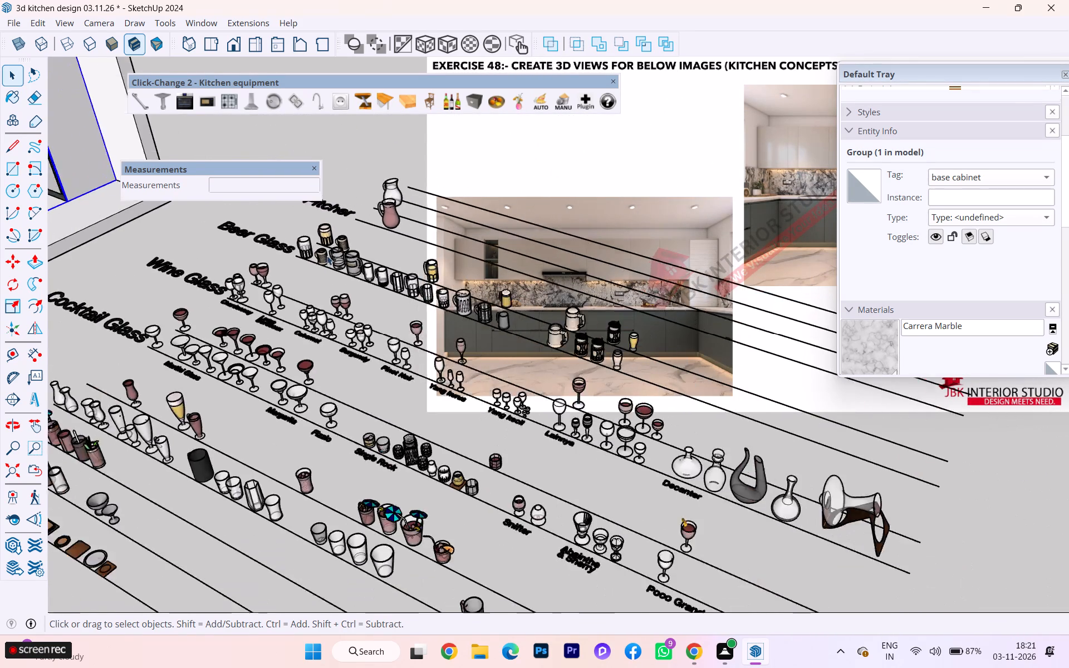
{"action": "scroll", "coordinate": [327, 256], "scroll_direction": "down", "scroll_amount": 1}
Delete the entire Alle glazen glassware catalogue component lying beside the kitchen.
{"action": "left_click", "coordinate": [337, 243]}
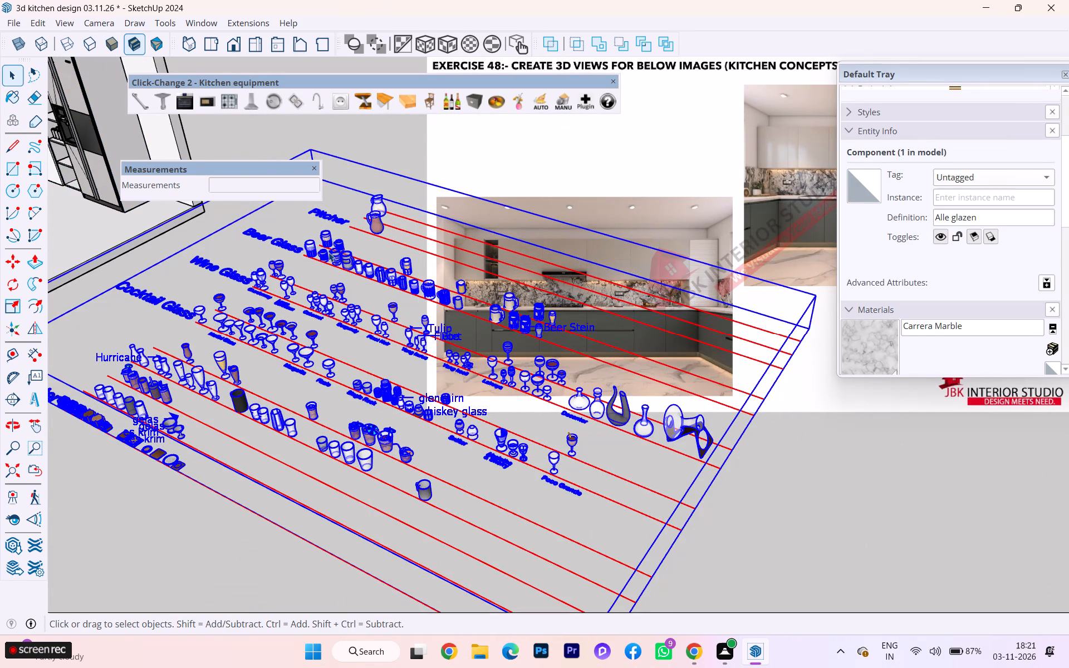
{"action": "key", "text": "Delete"}
Examine the tall open shelf unit between the built-in ovens and the refrigerator for shelves still needing items.
{"action": "scroll", "coordinate": [410, 243], "scroll_direction": "down", "scroll_amount": 5}
{"action": "scroll", "coordinate": [317, 312], "scroll_direction": "down", "scroll_amount": 1}
{"action": "scroll", "coordinate": [317, 312], "scroll_direction": "up", "scroll_amount": 1}
{"action": "scroll", "coordinate": [317, 312], "scroll_direction": "down", "scroll_amount": 3}
{"action": "middle_click_drag", "start_coordinate": [320, 313], "coordinate": [618, 185]}
{"action": "scroll", "coordinate": [478, 298], "scroll_direction": "down", "scroll_amount": 4}
{"action": "scroll", "coordinate": [473, 301], "scroll_direction": "up", "scroll_amount": 2}
{"action": "scroll", "coordinate": [472, 302], "scroll_direction": "down", "scroll_amount": 1}
{"action": "scroll", "coordinate": [318, 248], "scroll_direction": "up", "scroll_amount": 7}
{"action": "scroll", "coordinate": [189, 230], "scroll_direction": "up", "scroll_amount": 1}
{"action": "scroll", "coordinate": [182, 228], "scroll_direction": "down", "scroll_amount": 1}
{"action": "scroll", "coordinate": [176, 227], "scroll_direction": "up", "scroll_amount": 3}
{"action": "scroll", "coordinate": [175, 227], "scroll_direction": "down", "scroll_amount": 1}
{"action": "scroll", "coordinate": [174, 227], "scroll_direction": "up", "scroll_amount": 5}
{"action": "scroll", "coordinate": [170, 227], "scroll_direction": "down", "scroll_amount": 3}
{"action": "scroll", "coordinate": [170, 227], "scroll_direction": "up", "scroll_amount": 5}
{"action": "scroll", "coordinate": [170, 227], "scroll_direction": "down", "scroll_amount": 3}
{"action": "scroll", "coordinate": [170, 227], "scroll_direction": "up", "scroll_amount": 2}
{"action": "scroll", "coordinate": [170, 227], "scroll_direction": "down", "scroll_amount": 1}
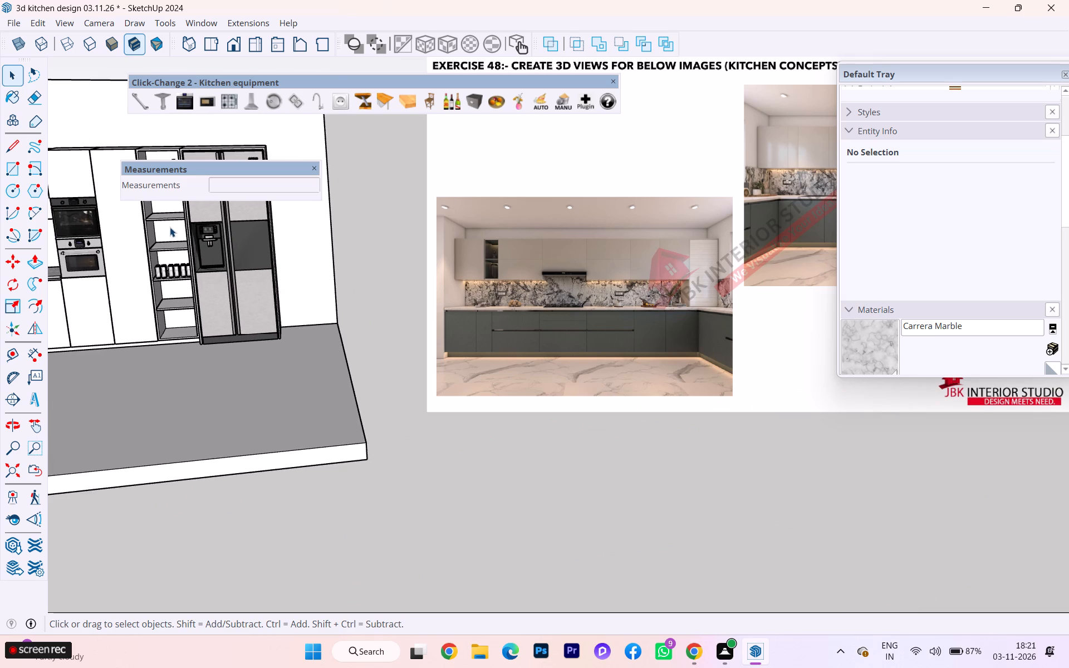
{"action": "scroll", "coordinate": [170, 227], "scroll_direction": "up", "scroll_amount": 1}
Open the 3D Warehouse model library.
{"action": "left_click", "coordinate": [13, 546]}
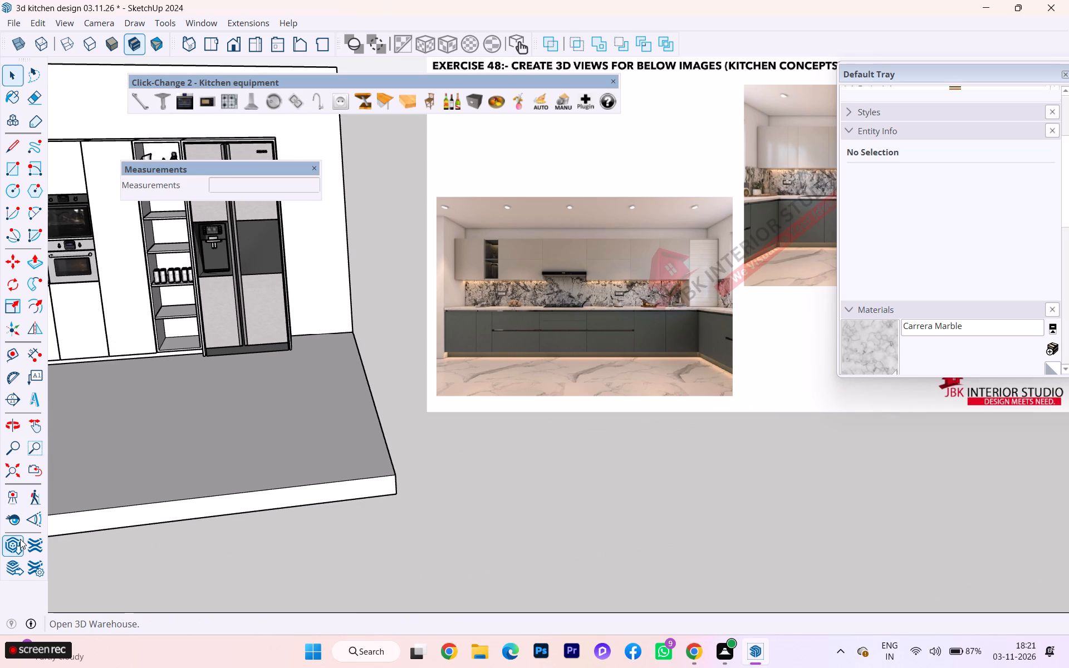
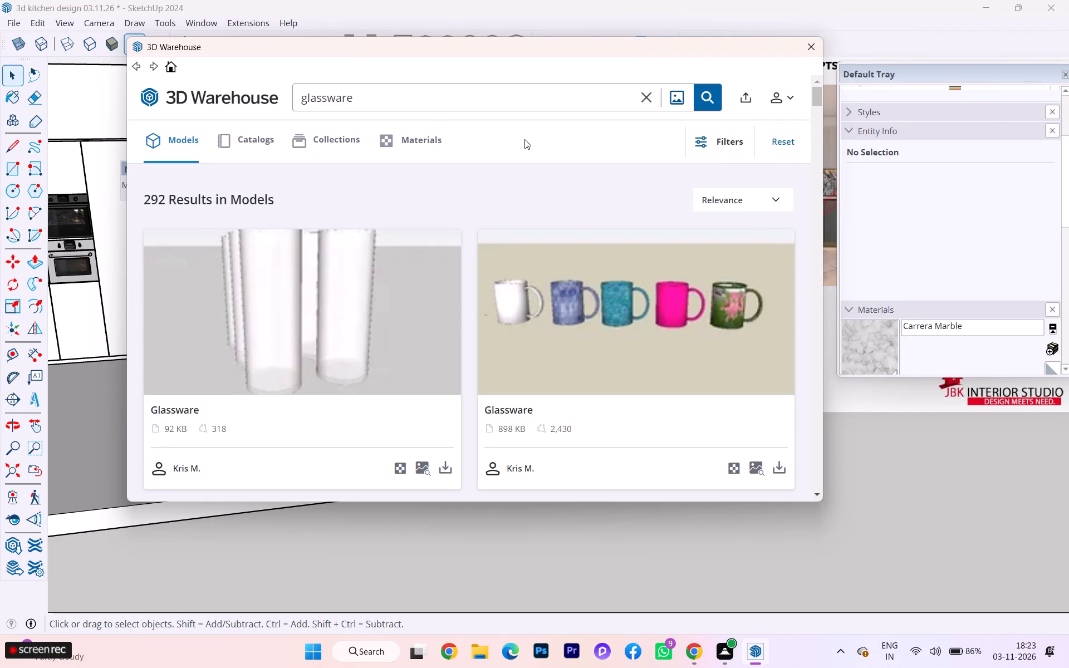
Browse the glassware models in 3D Warehouse for glasses, cups or vases suited to the kitchen's open shelves.
{"action": "scroll", "coordinate": [583, 476], "scroll_direction": "down", "scroll_amount": 2}
{"action": "scroll", "coordinate": [609, 373], "scroll_direction": "down", "scroll_amount": 3}
{"action": "scroll", "coordinate": [609, 373], "scroll_direction": "up", "scroll_amount": 3}
{"action": "scroll", "coordinate": [609, 375], "scroll_direction": "down", "scroll_amount": 2}
{"action": "scroll", "coordinate": [609, 377], "scroll_direction": "up", "scroll_amount": 3}
{"action": "scroll", "coordinate": [609, 377], "scroll_direction": "down", "scroll_amount": 1}
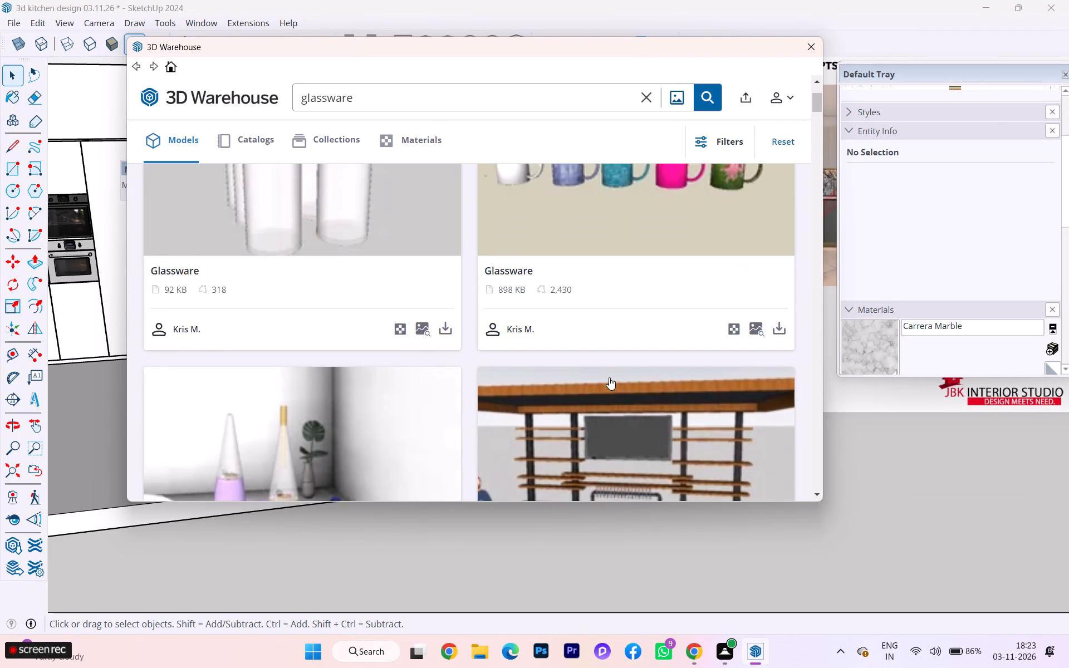
{"action": "scroll", "coordinate": [609, 377], "scroll_direction": "down", "scroll_amount": 2}
{"action": "scroll", "coordinate": [609, 377], "scroll_direction": "up", "scroll_amount": 4}
{"action": "scroll", "coordinate": [609, 377], "scroll_direction": "down", "scroll_amount": 3}
{"action": "scroll", "coordinate": [609, 380], "scroll_direction": "up", "scroll_amount": 1}
{"action": "scroll", "coordinate": [613, 372], "scroll_direction": "down", "scroll_amount": 3}
{"action": "scroll", "coordinate": [614, 372], "scroll_direction": "up", "scroll_amount": 2}
{"action": "scroll", "coordinate": [614, 372], "scroll_direction": "down", "scroll_amount": 4}
{"action": "scroll", "coordinate": [615, 373], "scroll_direction": "up", "scroll_amount": 2}
{"action": "scroll", "coordinate": [615, 373], "scroll_direction": "down", "scroll_amount": 7}
{"action": "scroll", "coordinate": [615, 373], "scroll_direction": "up", "scroll_amount": 1}
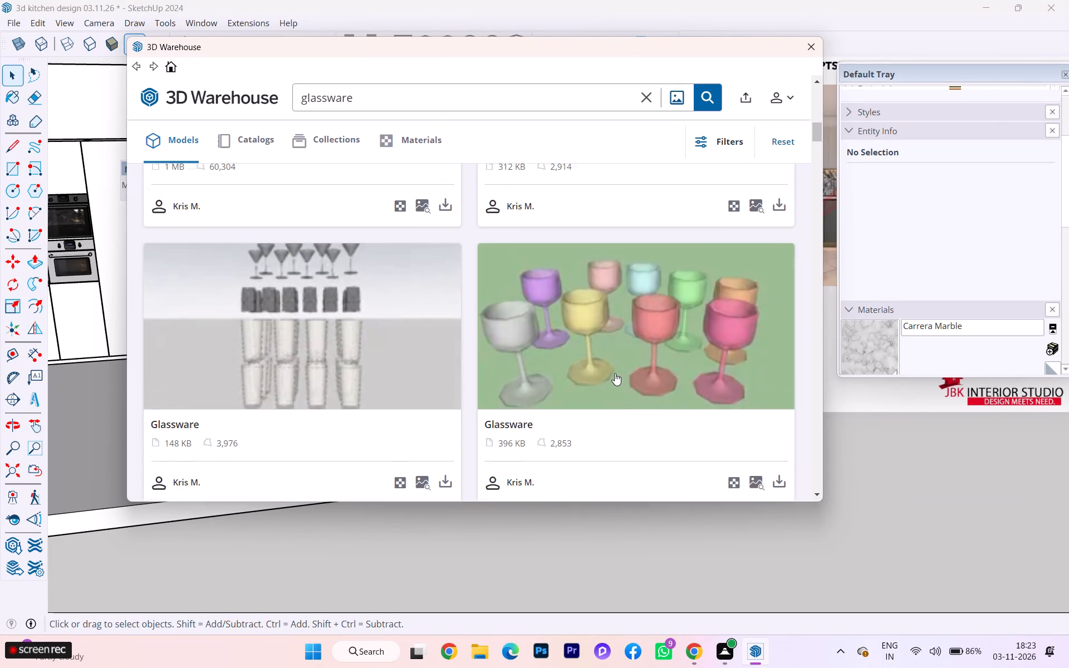
{"action": "scroll", "coordinate": [615, 373], "scroll_direction": "up", "scroll_amount": 2}
{"action": "scroll", "coordinate": [615, 373], "scroll_direction": "down", "scroll_amount": 4}
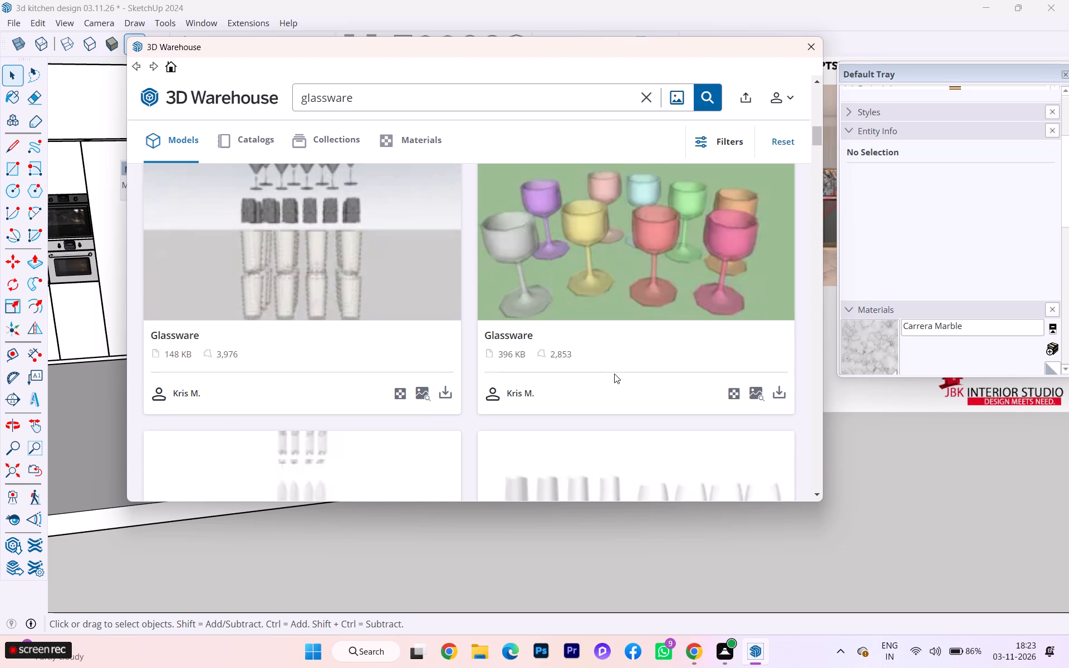
{"action": "scroll", "coordinate": [665, 367], "scroll_direction": "down", "scroll_amount": 4}
{"action": "scroll", "coordinate": [665, 367], "scroll_direction": "up", "scroll_amount": 1}
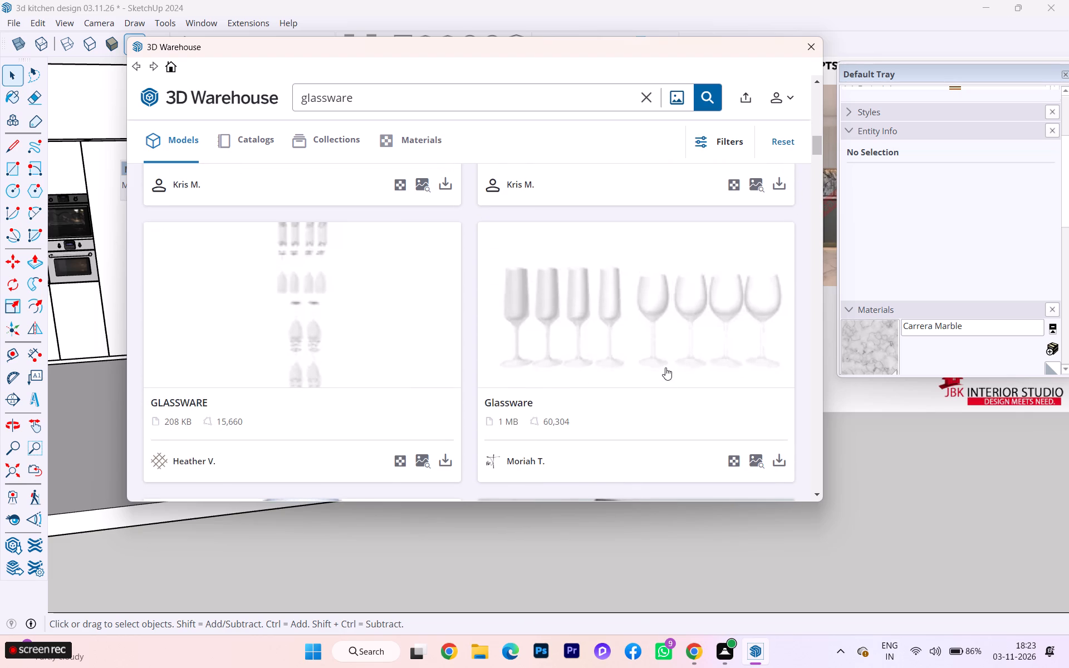
{"action": "scroll", "coordinate": [665, 367], "scroll_direction": "down", "scroll_amount": 4}
{"action": "scroll", "coordinate": [665, 367], "scroll_direction": "up", "scroll_amount": 3}
{"action": "scroll", "coordinate": [665, 367], "scroll_direction": "down", "scroll_amount": 7}
{"action": "scroll", "coordinate": [664, 367], "scroll_direction": "up", "scroll_amount": 4}
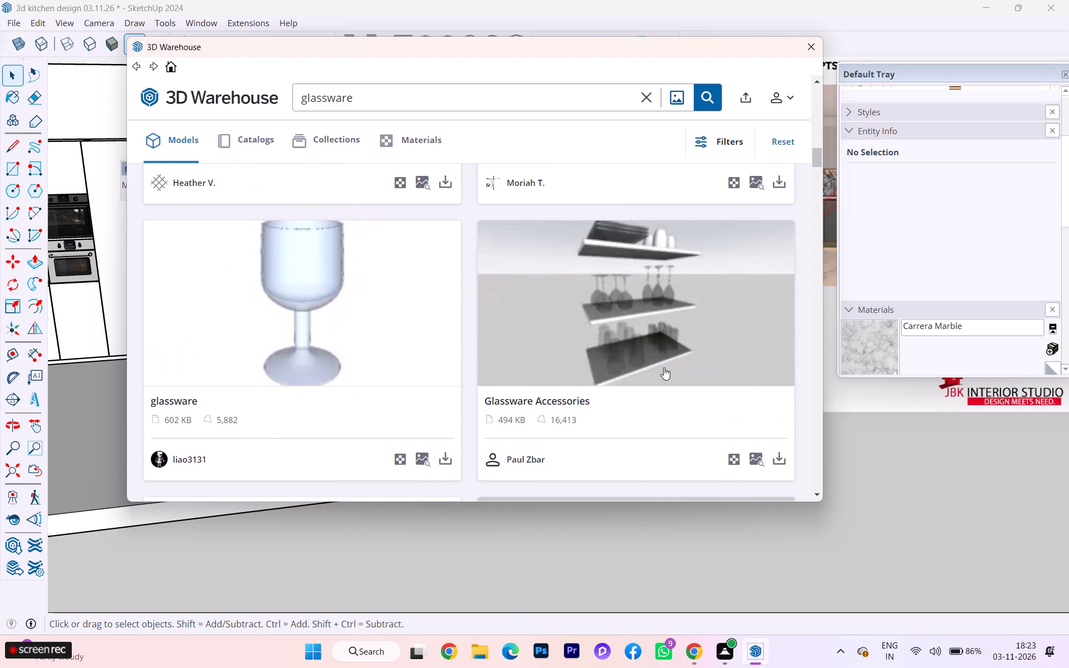
{"action": "scroll", "coordinate": [664, 367], "scroll_direction": "down", "scroll_amount": 1}
{"action": "scroll", "coordinate": [664, 367], "scroll_direction": "up", "scroll_amount": 2}
{"action": "scroll", "coordinate": [664, 367], "scroll_direction": "down", "scroll_amount": 4}
{"action": "scroll", "coordinate": [664, 367], "scroll_direction": "up", "scroll_amount": 1}
{"action": "scroll", "coordinate": [664, 367], "scroll_direction": "down", "scroll_amount": 2}
{"action": "scroll", "coordinate": [664, 368], "scroll_direction": "up", "scroll_amount": 2}
{"action": "scroll", "coordinate": [663, 369], "scroll_direction": "down", "scroll_amount": 7}
{"action": "scroll", "coordinate": [663, 370], "scroll_direction": "up", "scroll_amount": 2}
{"action": "scroll", "coordinate": [663, 370], "scroll_direction": "down", "scroll_amount": 6}
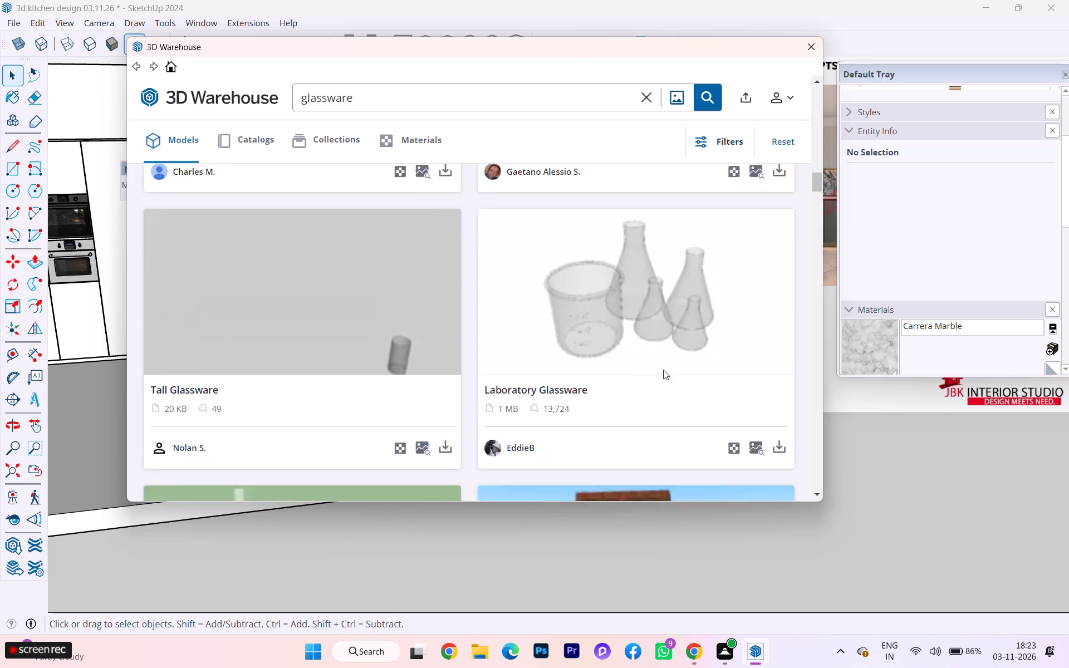
{"action": "scroll", "coordinate": [663, 370], "scroll_direction": "down", "scroll_amount": 6}
{"action": "scroll", "coordinate": [663, 370], "scroll_direction": "up", "scroll_amount": 1}
{"action": "scroll", "coordinate": [663, 370], "scroll_direction": "down", "scroll_amount": 2}
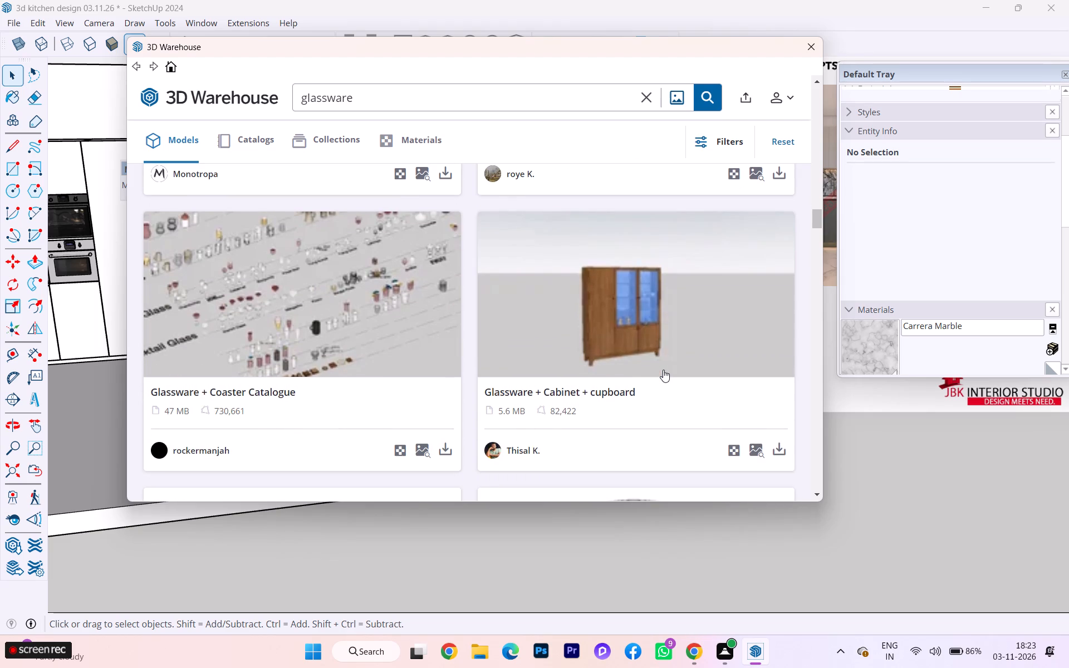
{"action": "scroll", "coordinate": [663, 370], "scroll_direction": "down", "scroll_amount": 5}
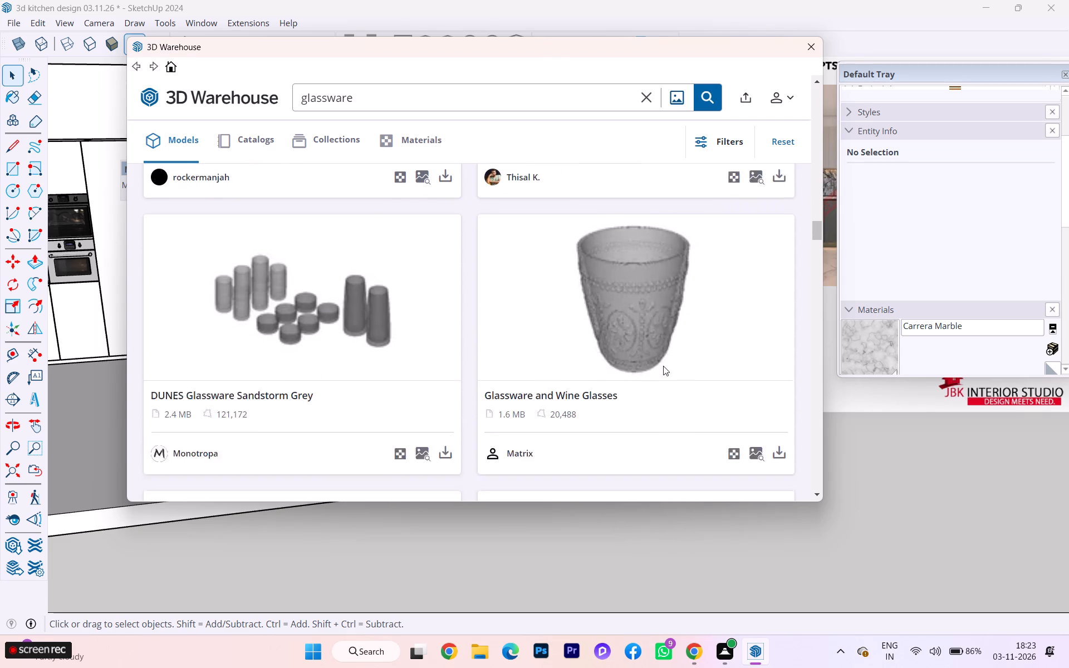
{"action": "scroll", "coordinate": [663, 366], "scroll_direction": "down", "scroll_amount": 8}
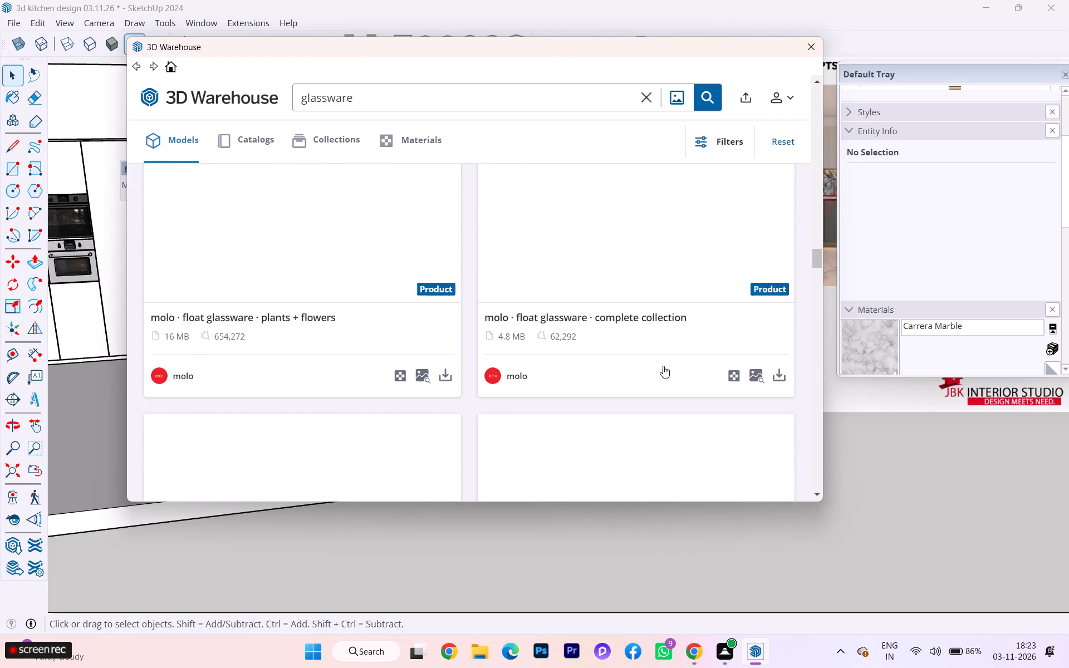
{"action": "scroll", "coordinate": [663, 366], "scroll_direction": "down", "scroll_amount": 7}
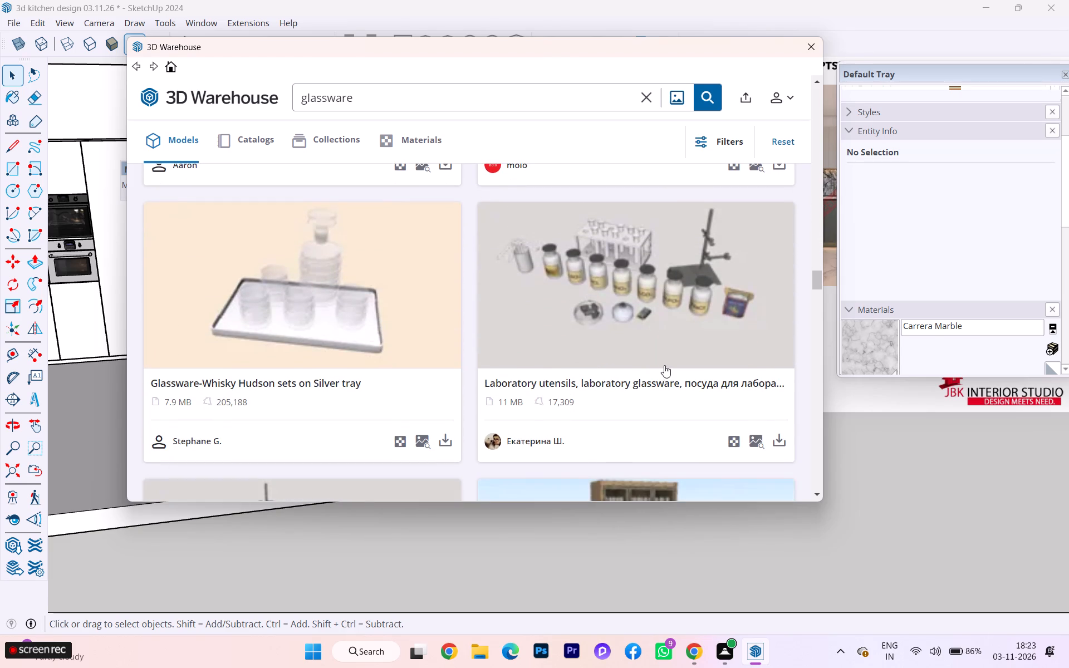
{"action": "scroll", "coordinate": [664, 365], "scroll_direction": "down", "scroll_amount": 5}
{"action": "scroll", "coordinate": [664, 365], "scroll_direction": "up", "scroll_amount": 1}
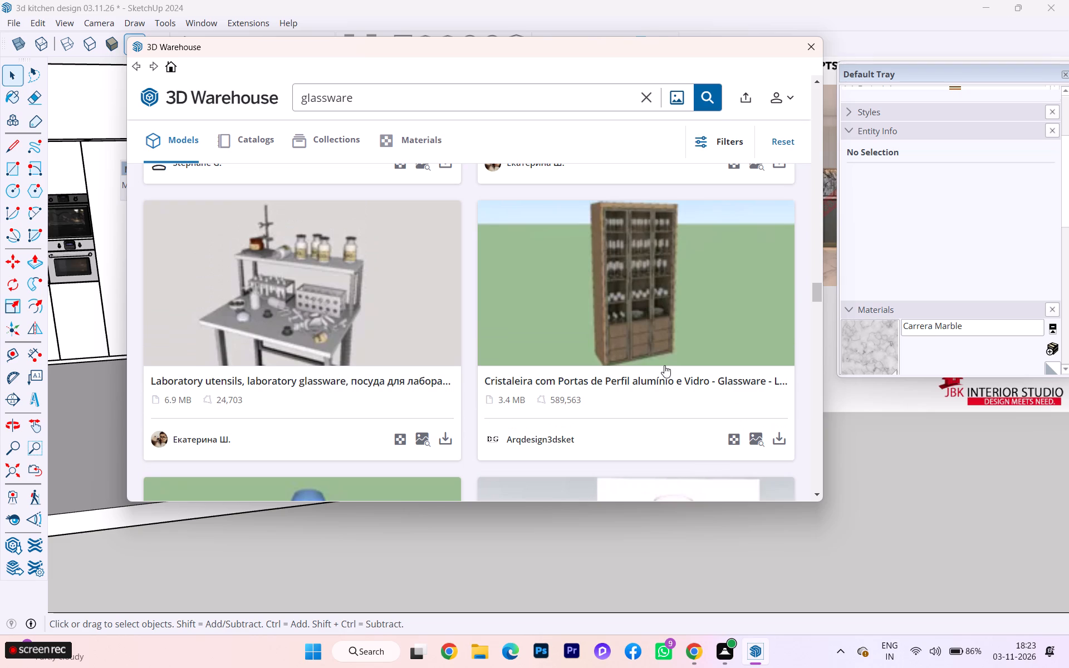
{"action": "scroll", "coordinate": [664, 365], "scroll_direction": "down", "scroll_amount": 2}
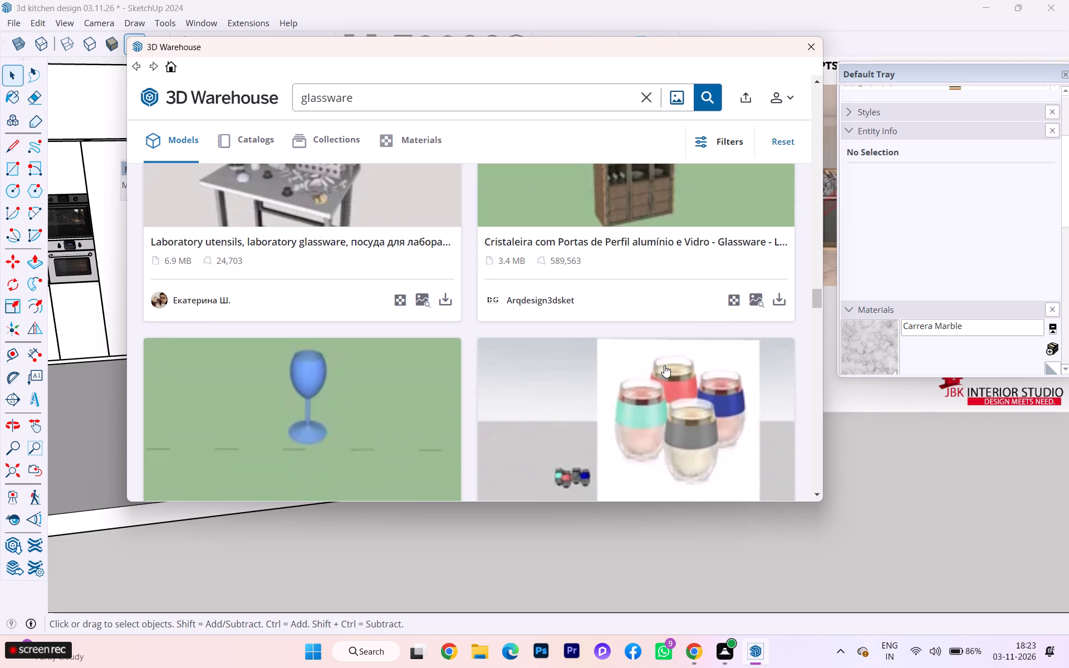
{"action": "scroll", "coordinate": [664, 365], "scroll_direction": "down", "scroll_amount": 1}
{"action": "scroll", "coordinate": [664, 365], "scroll_direction": "up", "scroll_amount": 3}
{"action": "scroll", "coordinate": [664, 365], "scroll_direction": "down", "scroll_amount": 2}
{"action": "scroll", "coordinate": [664, 365], "scroll_direction": "up", "scroll_amount": 1}
{"action": "scroll", "coordinate": [664, 365], "scroll_direction": "down", "scroll_amount": 4}
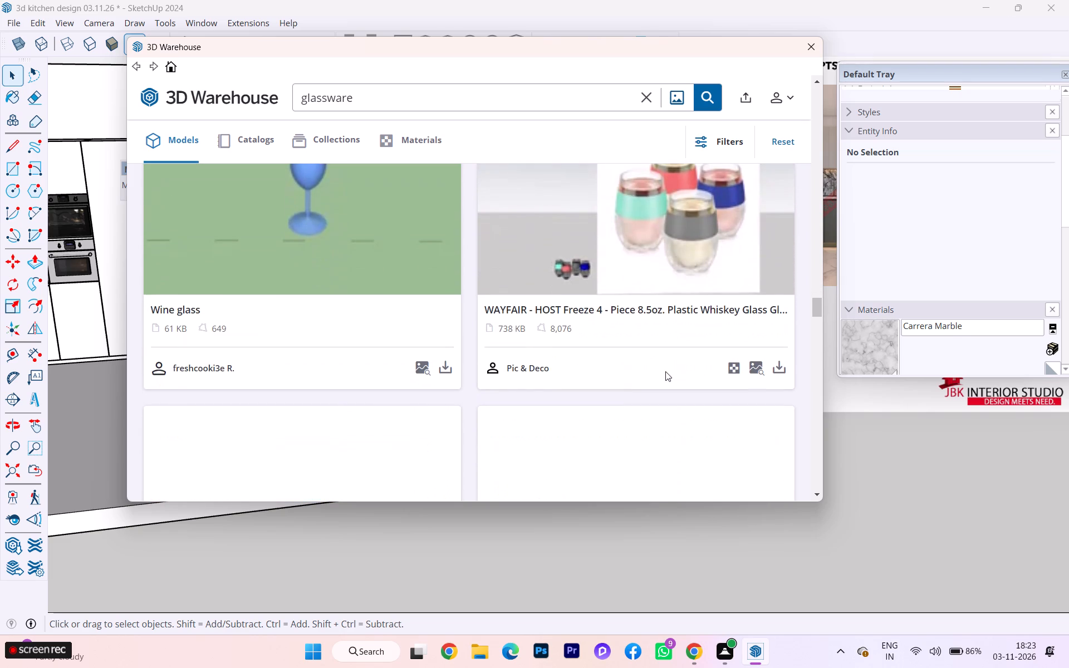
{"action": "scroll", "coordinate": [665, 371], "scroll_direction": "down", "scroll_amount": 5}
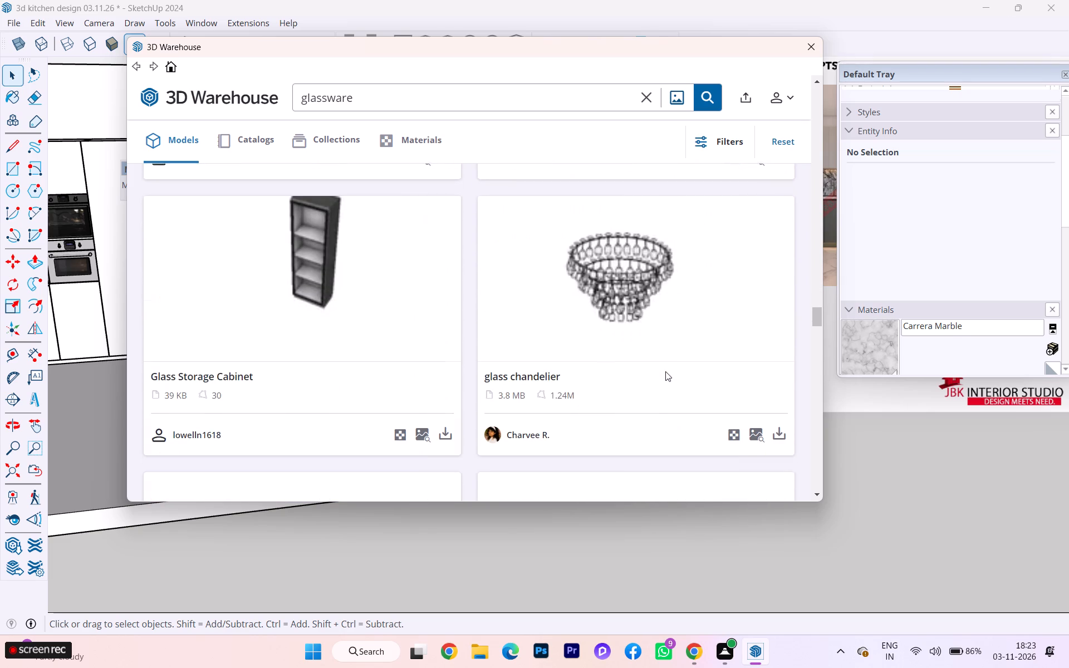
{"action": "scroll", "coordinate": [665, 371], "scroll_direction": "down", "scroll_amount": 2}
{"action": "scroll", "coordinate": [665, 371], "scroll_direction": "up", "scroll_amount": 2}
{"action": "scroll", "coordinate": [665, 371], "scroll_direction": "down", "scroll_amount": 3}
{"action": "scroll", "coordinate": [665, 371], "scroll_direction": "up", "scroll_amount": 3}
{"action": "scroll", "coordinate": [665, 371], "scroll_direction": "down", "scroll_amount": 1}
{"action": "scroll", "coordinate": [665, 371], "scroll_direction": "up", "scroll_amount": 1}
{"action": "scroll", "coordinate": [665, 371], "scroll_direction": "down", "scroll_amount": 2}
{"action": "scroll", "coordinate": [665, 371], "scroll_direction": "up", "scroll_amount": 2}
{"action": "scroll", "coordinate": [665, 371], "scroll_direction": "down", "scroll_amount": 4}
{"action": "scroll", "coordinate": [665, 371], "scroll_direction": "up", "scroll_amount": 4}
{"action": "scroll", "coordinate": [665, 371], "scroll_direction": "down", "scroll_amount": 2}
{"action": "scroll", "coordinate": [665, 371], "scroll_direction": "up", "scroll_amount": 1}
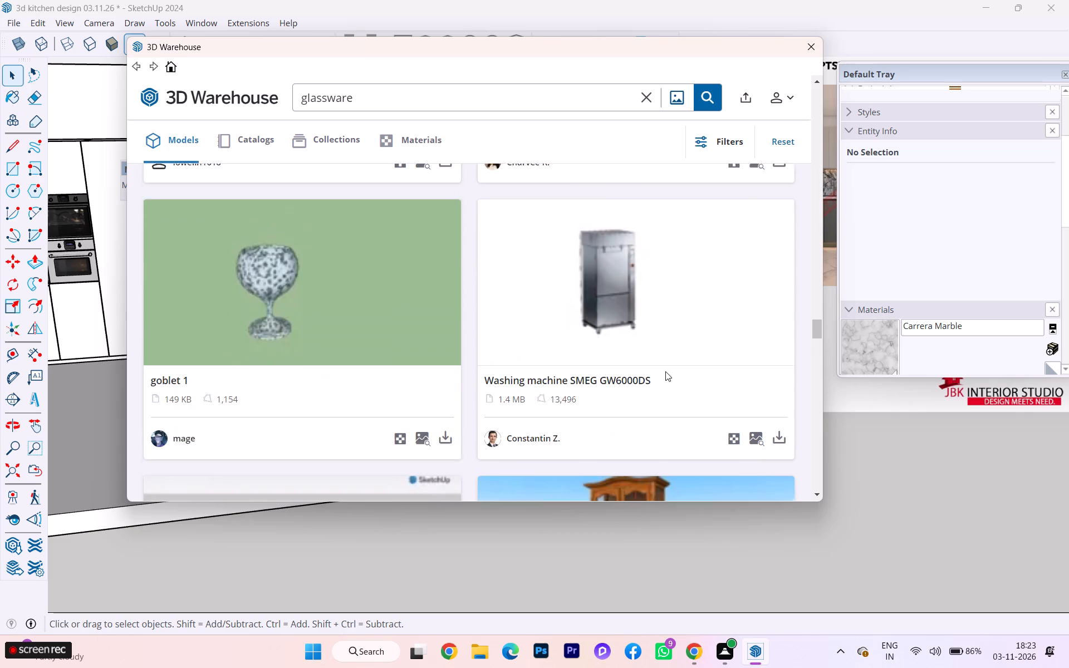
{"action": "scroll", "coordinate": [665, 371], "scroll_direction": "down", "scroll_amount": 2}
{"action": "scroll", "coordinate": [665, 371], "scroll_direction": "up", "scroll_amount": 3}
{"action": "scroll", "coordinate": [665, 371], "scroll_direction": "down", "scroll_amount": 5}
{"action": "scroll", "coordinate": [648, 378], "scroll_direction": "up", "scroll_amount": 3}
{"action": "scroll", "coordinate": [648, 378], "scroll_direction": "down", "scroll_amount": 5}
{"action": "scroll", "coordinate": [648, 378], "scroll_direction": "up", "scroll_amount": 1}
{"action": "scroll", "coordinate": [604, 355], "scroll_direction": "down", "scroll_amount": 3}
{"action": "scroll", "coordinate": [604, 355], "scroll_direction": "up", "scroll_amount": 2}
{"action": "scroll", "coordinate": [605, 355], "scroll_direction": "down", "scroll_amount": 2}
{"action": "scroll", "coordinate": [606, 355], "scroll_direction": "up", "scroll_amount": 2}
{"action": "scroll", "coordinate": [643, 366], "scroll_direction": "down", "scroll_amount": 1}
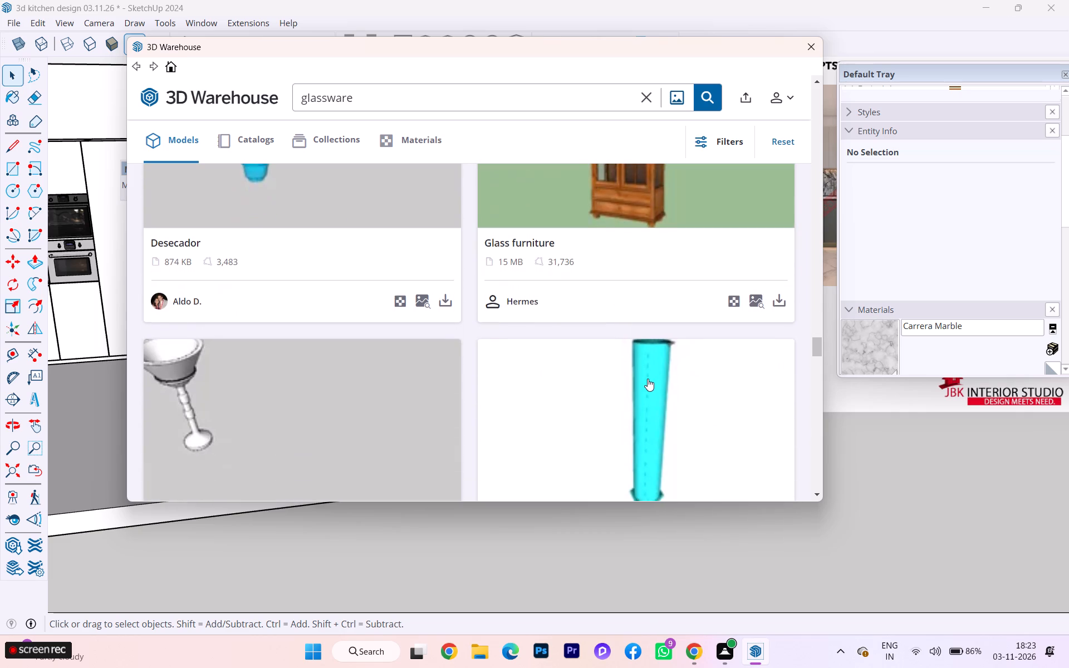
{"action": "scroll", "coordinate": [648, 379], "scroll_direction": "down", "scroll_amount": 3}
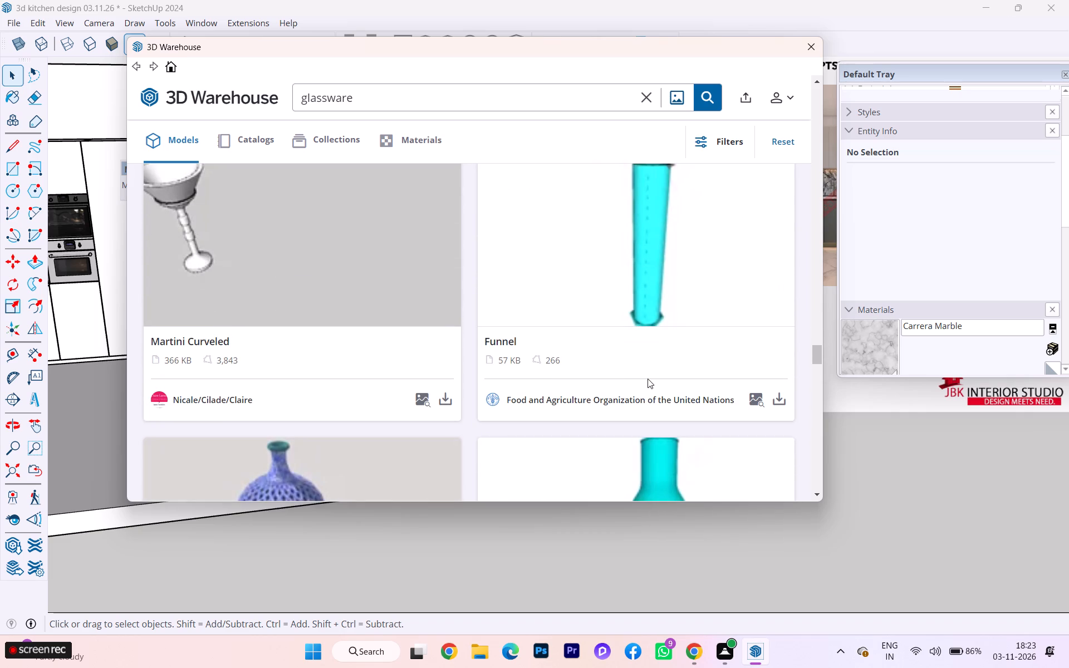
{"action": "scroll", "coordinate": [648, 379], "scroll_direction": "down", "scroll_amount": 7}
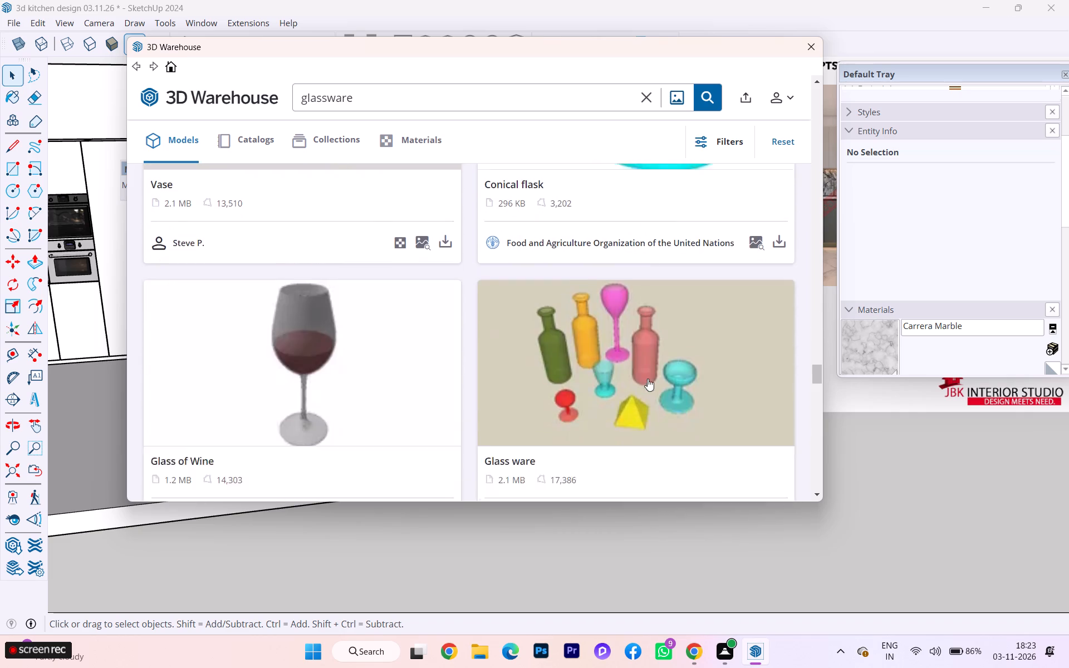
{"action": "scroll", "coordinate": [648, 379], "scroll_direction": "down", "scroll_amount": 2}
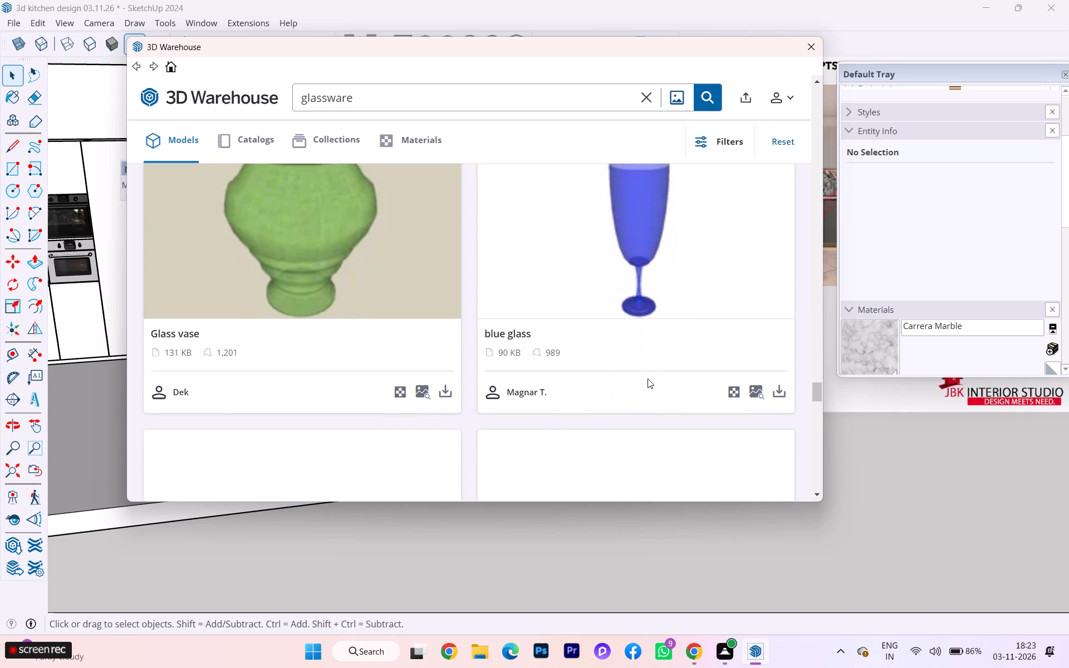
{"action": "scroll", "coordinate": [648, 379], "scroll_direction": "down", "scroll_amount": 4}
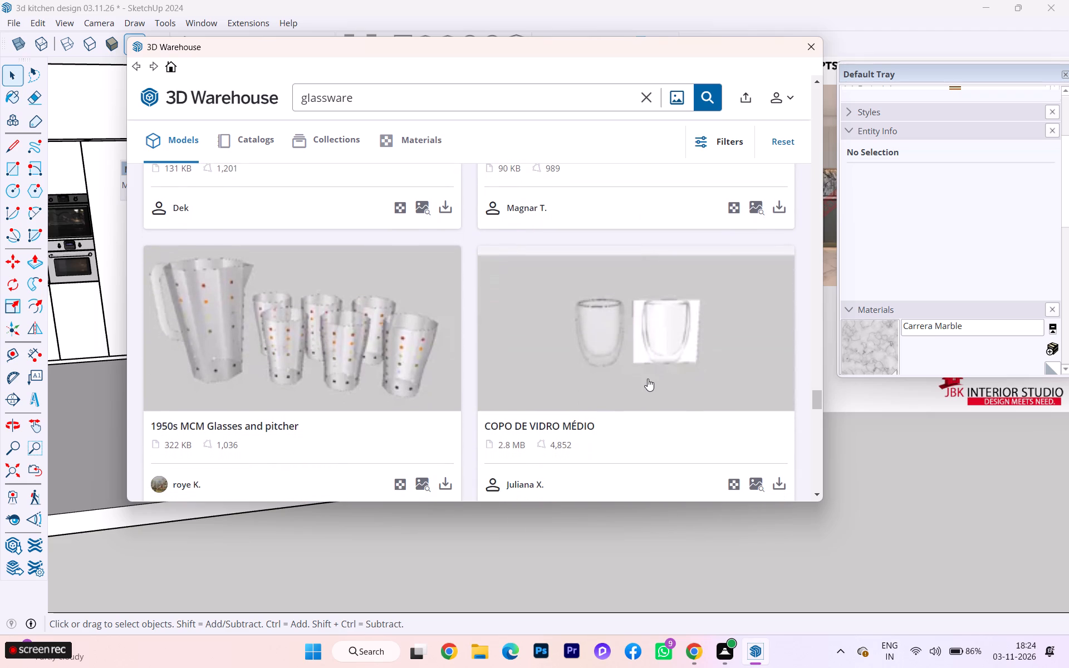
{"action": "scroll", "coordinate": [648, 379], "scroll_direction": "down", "scroll_amount": 10}
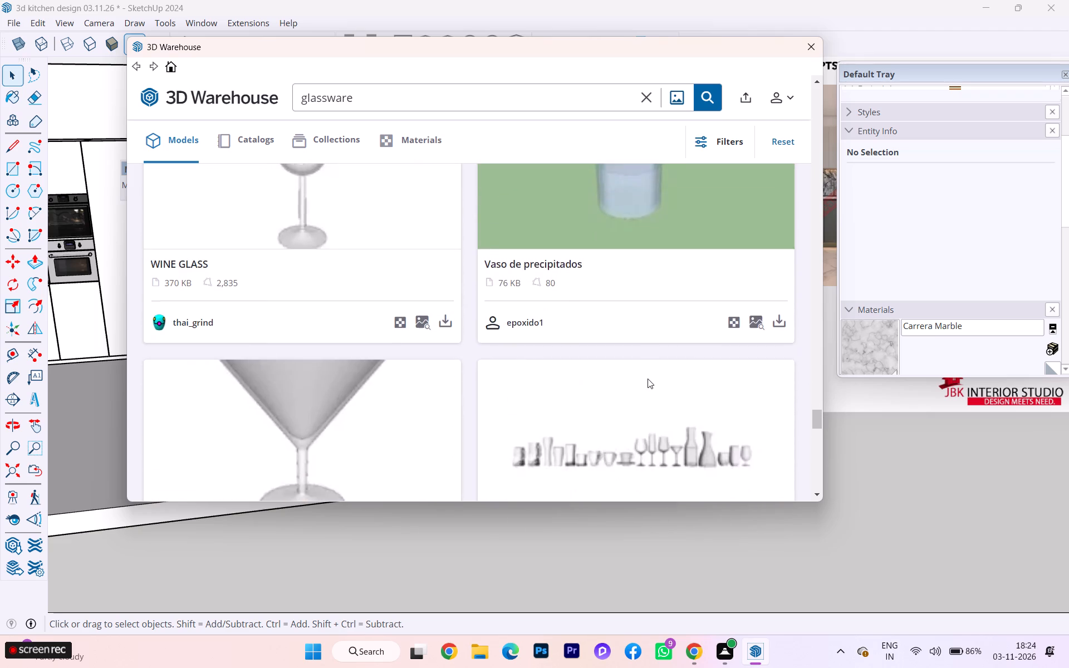
{"action": "scroll", "coordinate": [648, 379], "scroll_direction": "down", "scroll_amount": 3}
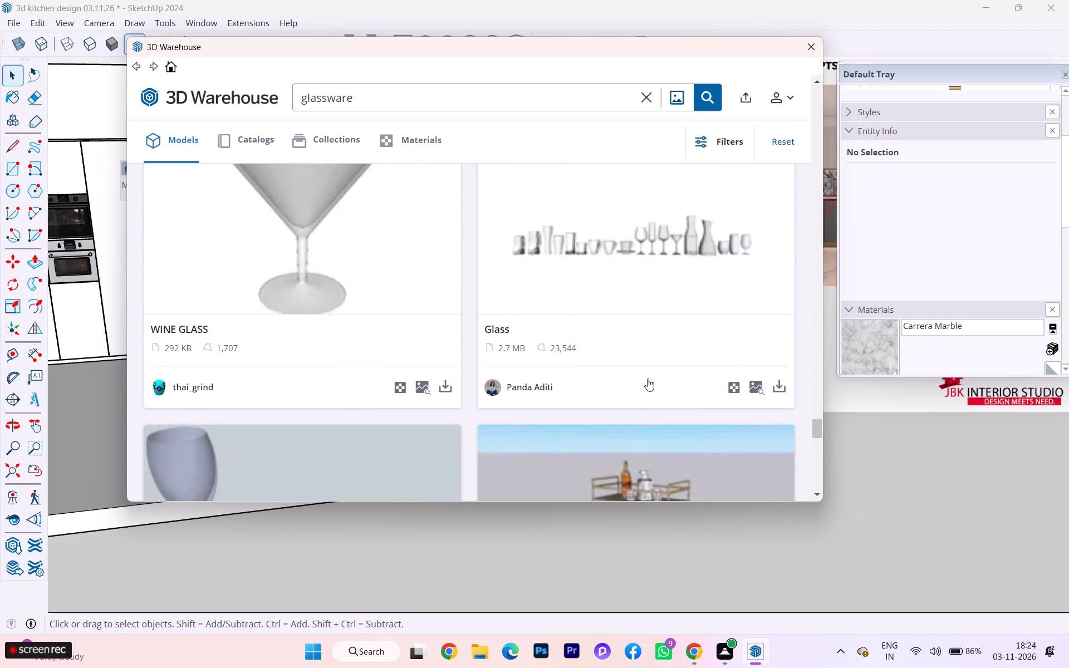
{"action": "scroll", "coordinate": [648, 379], "scroll_direction": "down", "scroll_amount": 4}
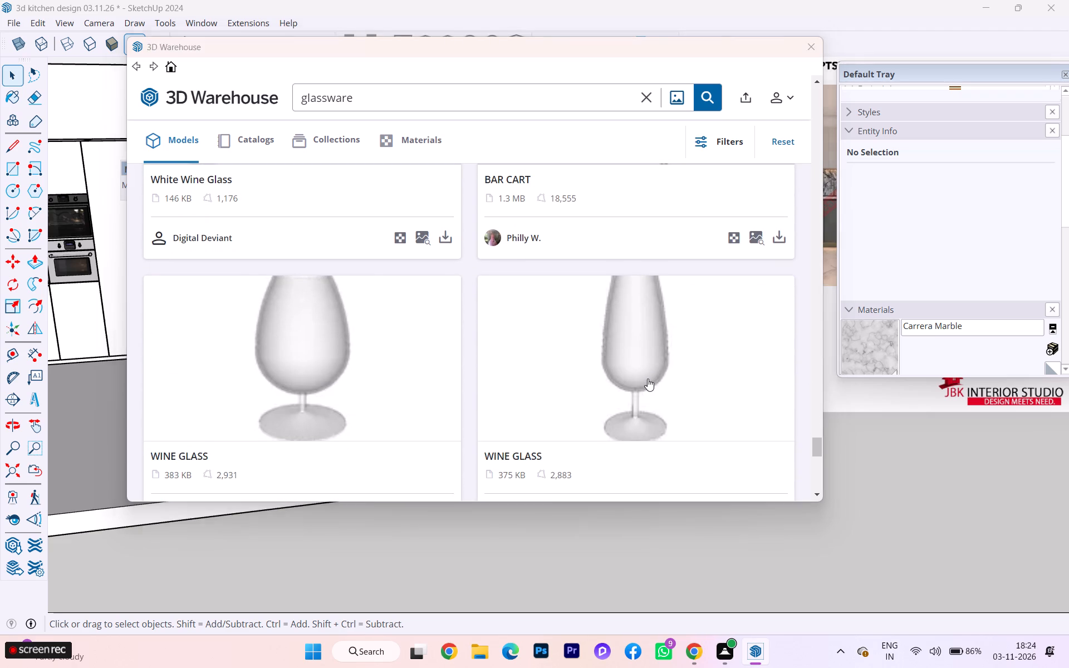
{"action": "left_click", "coordinate": [334, 302]}
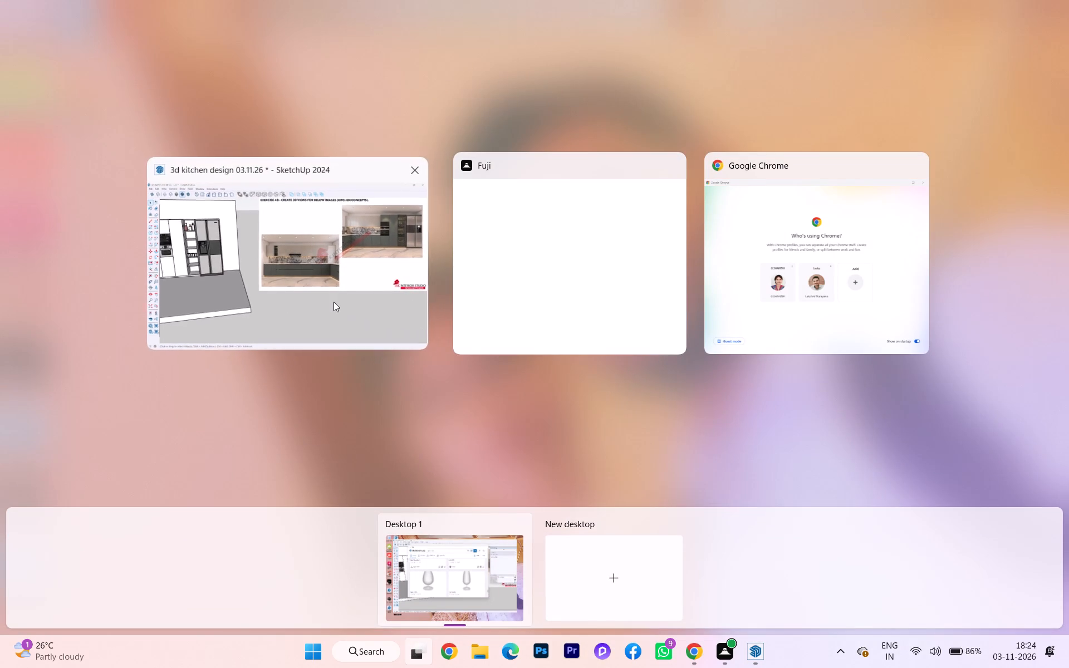
{"action": "scroll", "coordinate": [334, 302], "scroll_direction": "down", "scroll_amount": 6}
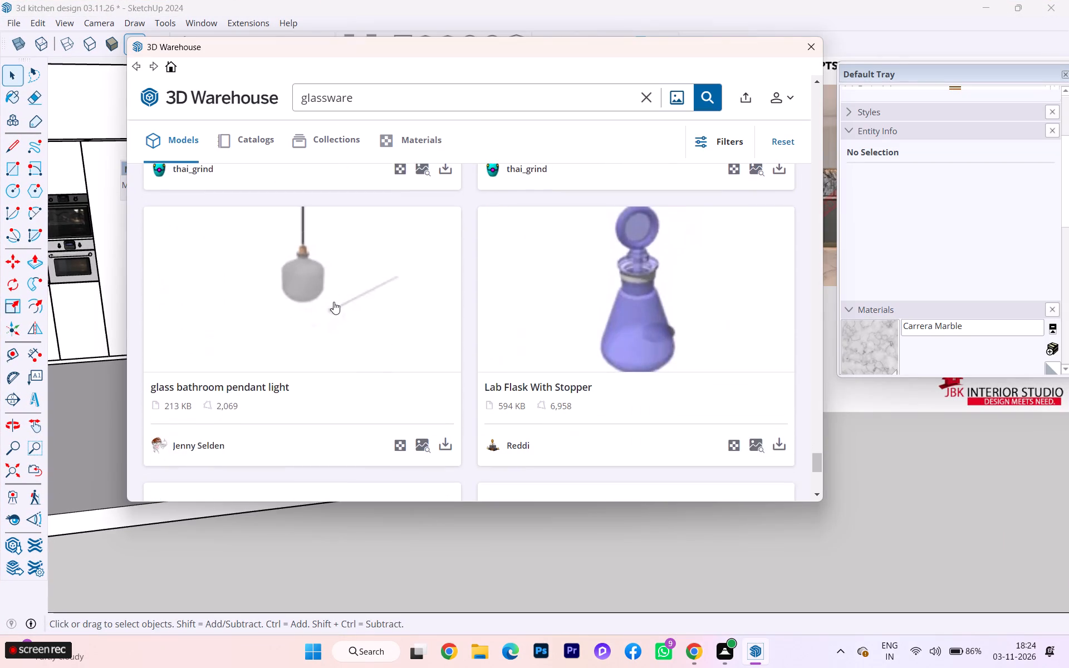
{"action": "scroll", "coordinate": [334, 302], "scroll_direction": "down", "scroll_amount": 6}
{"action": "scroll", "coordinate": [334, 302], "scroll_direction": "up", "scroll_amount": 2}
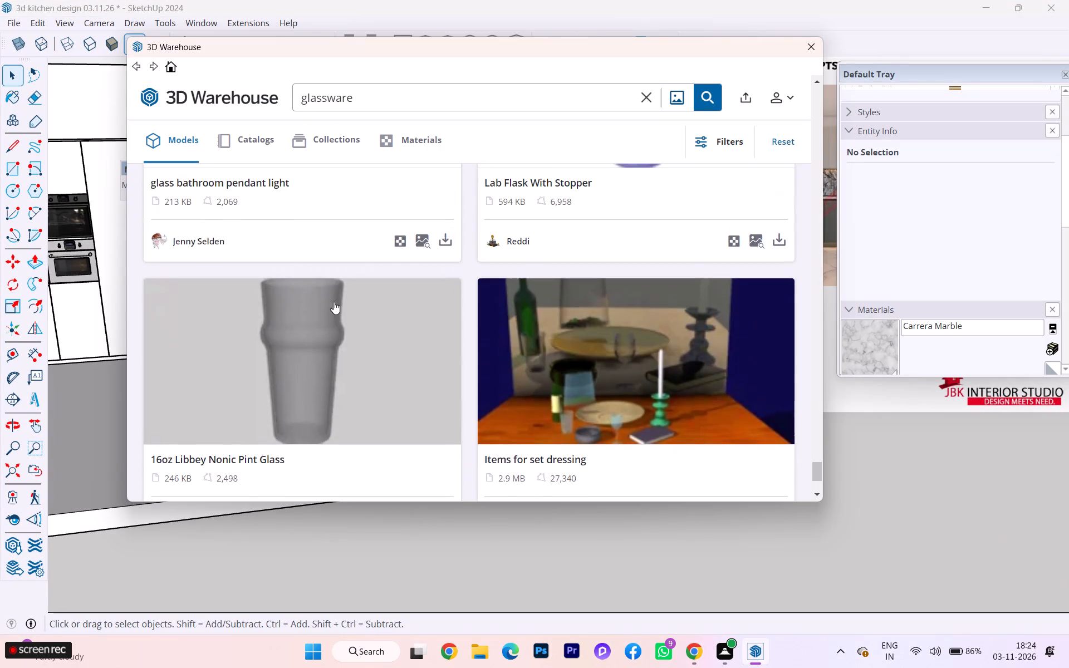
Import the DUNES Glassware Sandstorm Grey model from 3D Warehouse and place it in the empty space beside the kitchen floor.
{"action": "scroll", "coordinate": [334, 302], "scroll_direction": "up", "scroll_amount": 18}
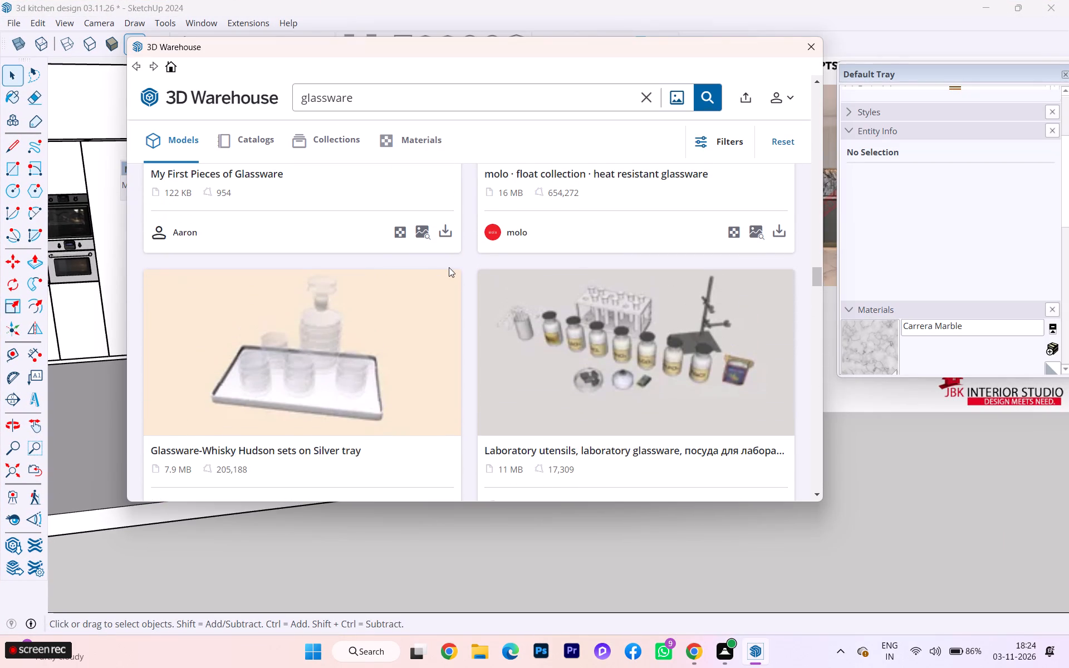
{"action": "scroll", "coordinate": [449, 267], "scroll_direction": "up", "scroll_amount": 9}
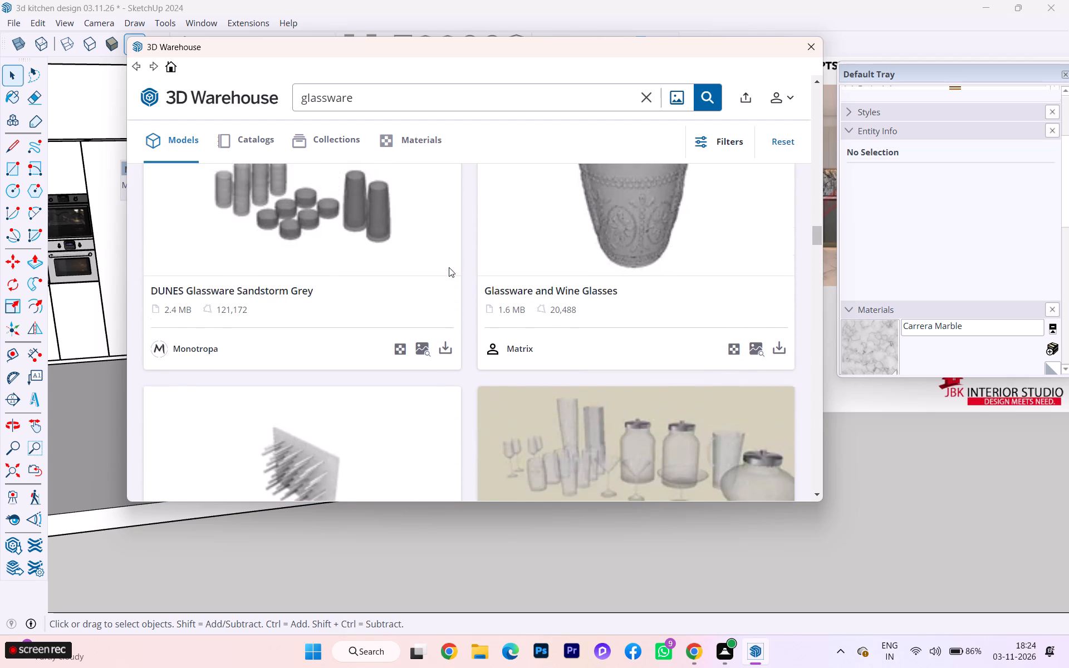
{"action": "scroll", "coordinate": [449, 267], "scroll_direction": "up", "scroll_amount": 2}
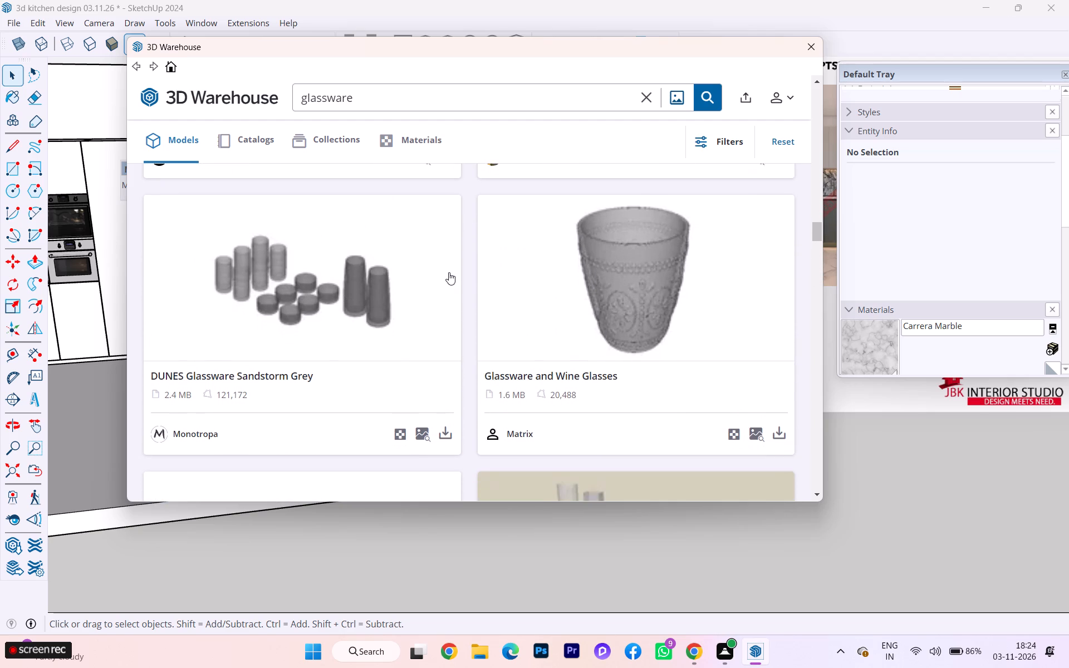
{"action": "scroll", "coordinate": [449, 272], "scroll_direction": "up", "scroll_amount": 2}
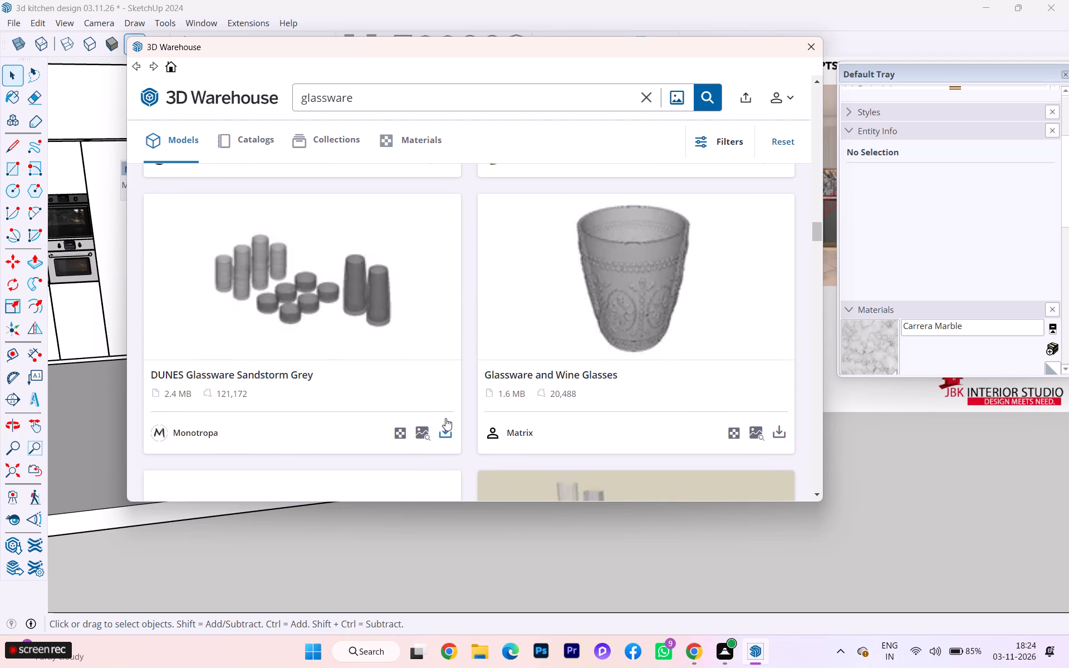
{"action": "left_click", "coordinate": [444, 428]}
{"action": "left_click", "coordinate": [427, 287]}
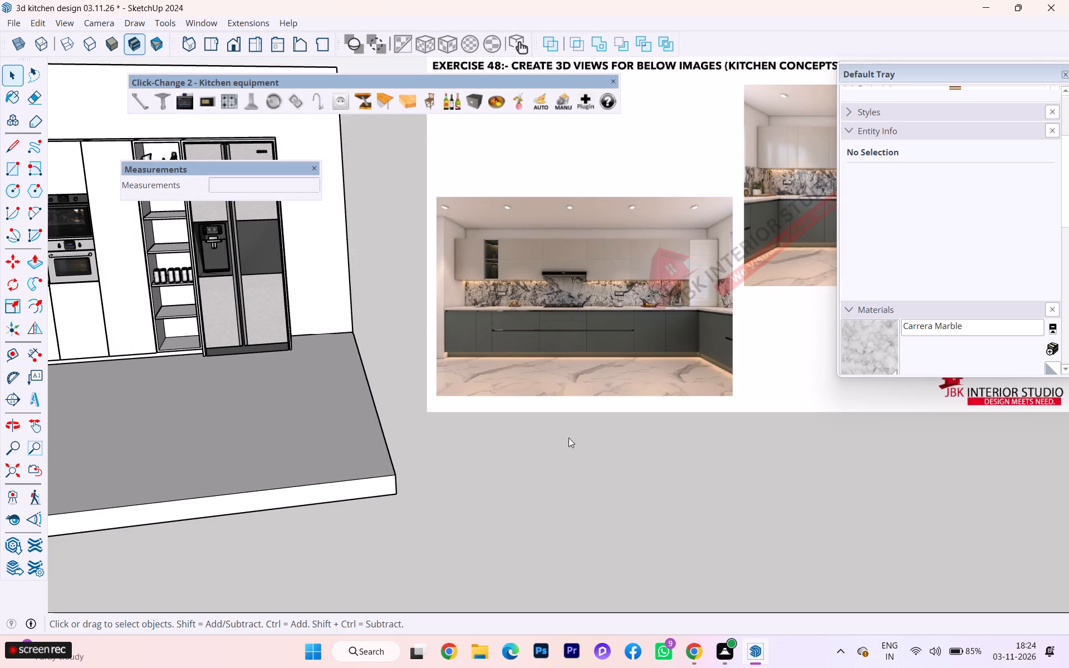
{"action": "scroll", "coordinate": [456, 330], "scroll_direction": "down", "scroll_amount": 3}
{"action": "scroll", "coordinate": [457, 337], "scroll_direction": "up", "scroll_amount": 2}
{"action": "scroll", "coordinate": [457, 337], "scroll_direction": "down", "scroll_amount": 1}
{"action": "scroll", "coordinate": [457, 340], "scroll_direction": "up", "scroll_amount": 1}
{"action": "scroll", "coordinate": [457, 342], "scroll_direction": "down", "scroll_amount": 1}
{"action": "middle_click", "coordinate": [494, 419]}
{"action": "scroll", "coordinate": [444, 359], "scroll_direction": "down", "scroll_amount": 5}
{"action": "scroll", "coordinate": [416, 325], "scroll_direction": "up", "scroll_amount": 1}
{"action": "scroll", "coordinate": [416, 325], "scroll_direction": "down", "scroll_amount": 10}
{"action": "scroll", "coordinate": [425, 312], "scroll_direction": "up", "scroll_amount": 1}
{"action": "scroll", "coordinate": [425, 312], "scroll_direction": "down", "scroll_amount": 8}
{"action": "scroll", "coordinate": [426, 313], "scroll_direction": "up", "scroll_amount": 3}
{"action": "scroll", "coordinate": [426, 313], "scroll_direction": "down", "scroll_amount": 1}
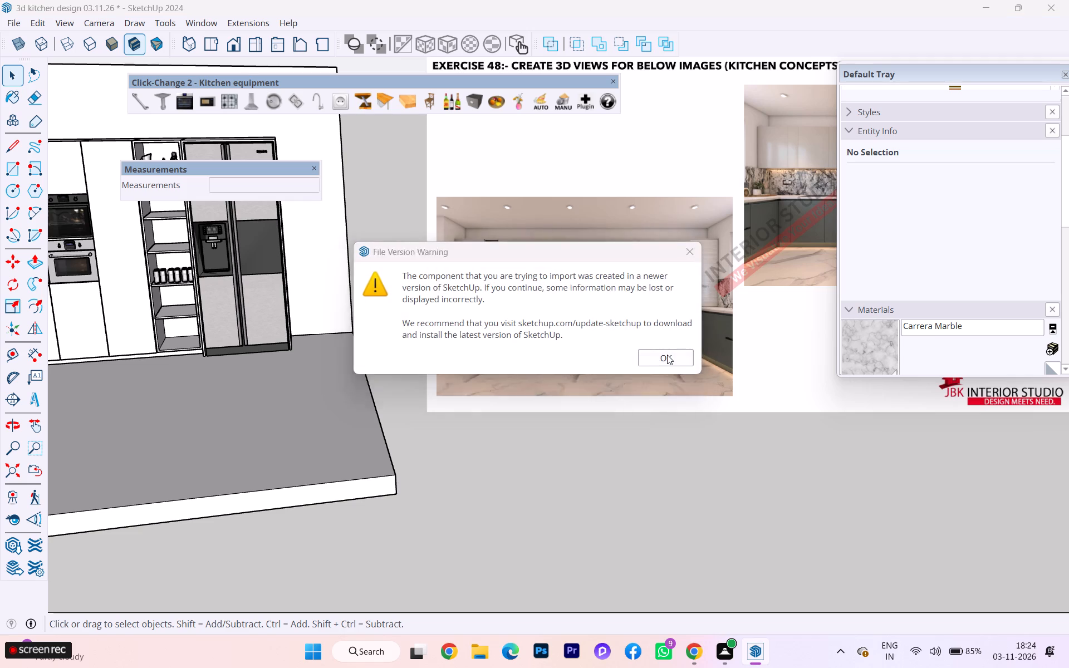
{"action": "left_click", "coordinate": [667, 355]}
{"action": "scroll", "coordinate": [532, 361], "scroll_direction": "up", "scroll_amount": 2}
{"action": "scroll", "coordinate": [530, 362], "scroll_direction": "down", "scroll_amount": 4}
{"action": "scroll", "coordinate": [564, 480], "scroll_direction": "up", "scroll_amount": 5}
{"action": "left_click", "coordinate": [552, 469]}
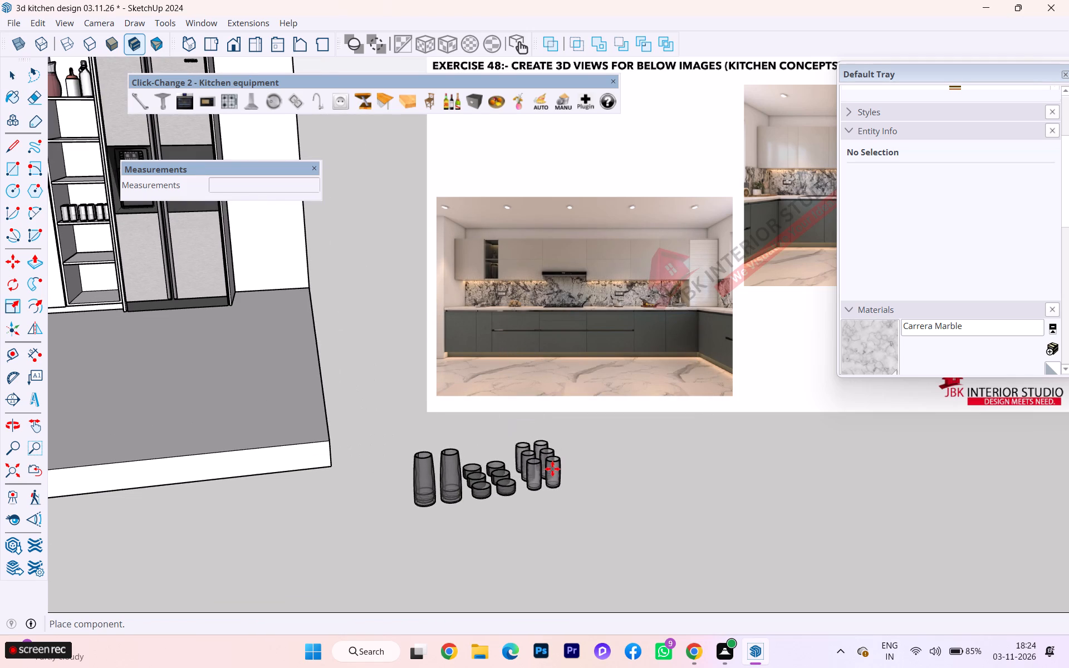
{"action": "scroll", "coordinate": [530, 494], "scroll_direction": "up", "scroll_amount": 3}
{"action": "scroll", "coordinate": [529, 494], "scroll_direction": "down", "scroll_amount": 1}
{"action": "scroll", "coordinate": [527, 493], "scroll_direction": "up", "scroll_amount": 10}
{"action": "scroll", "coordinate": [472, 492], "scroll_direction": "down", "scroll_amount": 1}
{"action": "scroll", "coordinate": [472, 492], "scroll_direction": "up", "scroll_amount": 3}
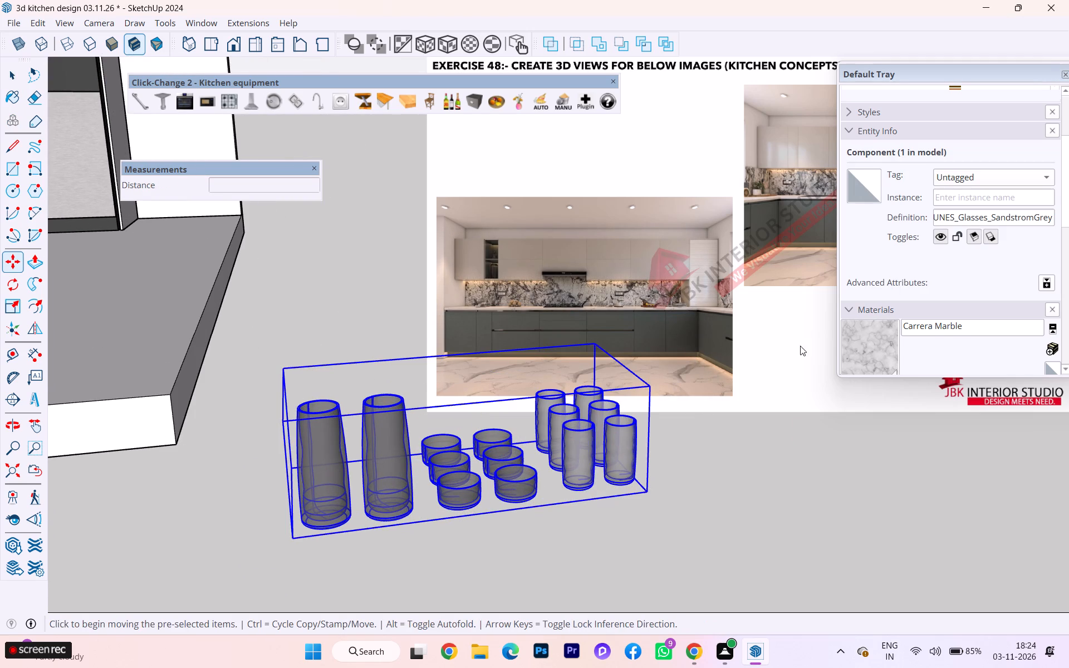
Open the imported DUNES glassware component and select all six low glasses inside it.
{"action": "scroll", "coordinate": [364, 463], "scroll_direction": "down", "scroll_amount": 1}
{"action": "middle_click_drag", "start_coordinate": [364, 468], "coordinate": [147, 576]}
{"action": "scroll", "coordinate": [288, 472], "scroll_direction": "down", "scroll_amount": 1}
{"action": "scroll", "coordinate": [295, 469], "scroll_direction": "up", "scroll_amount": 11}
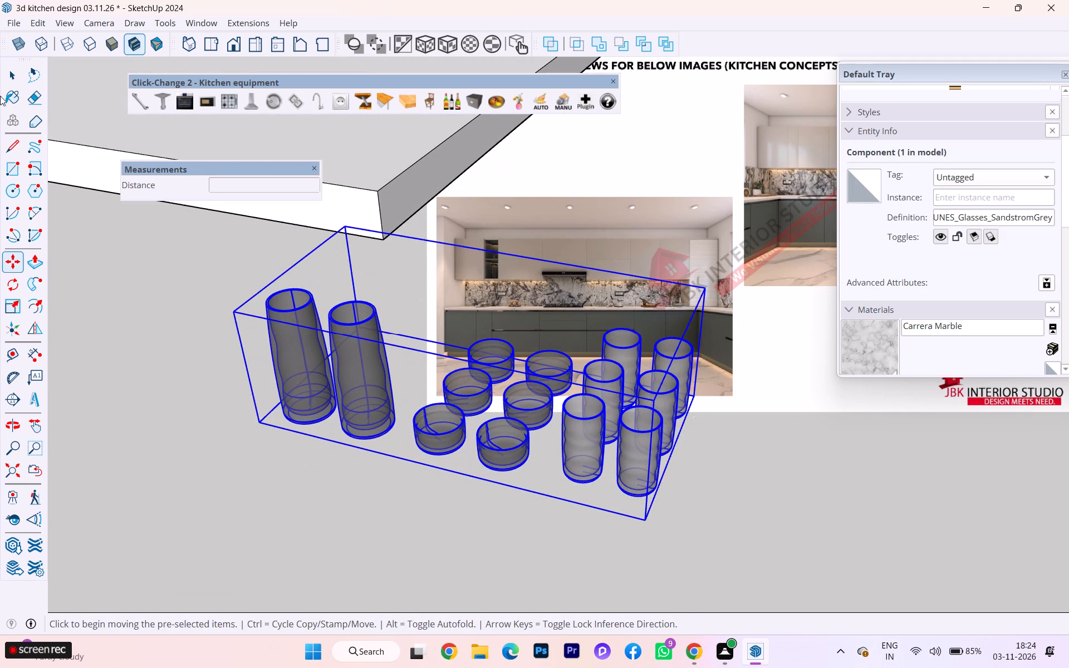
{"action": "left_click", "coordinate": [11, 75]}
{"action": "double_click", "coordinate": [542, 409]}
{"action": "left_click", "coordinate": [514, 423]}
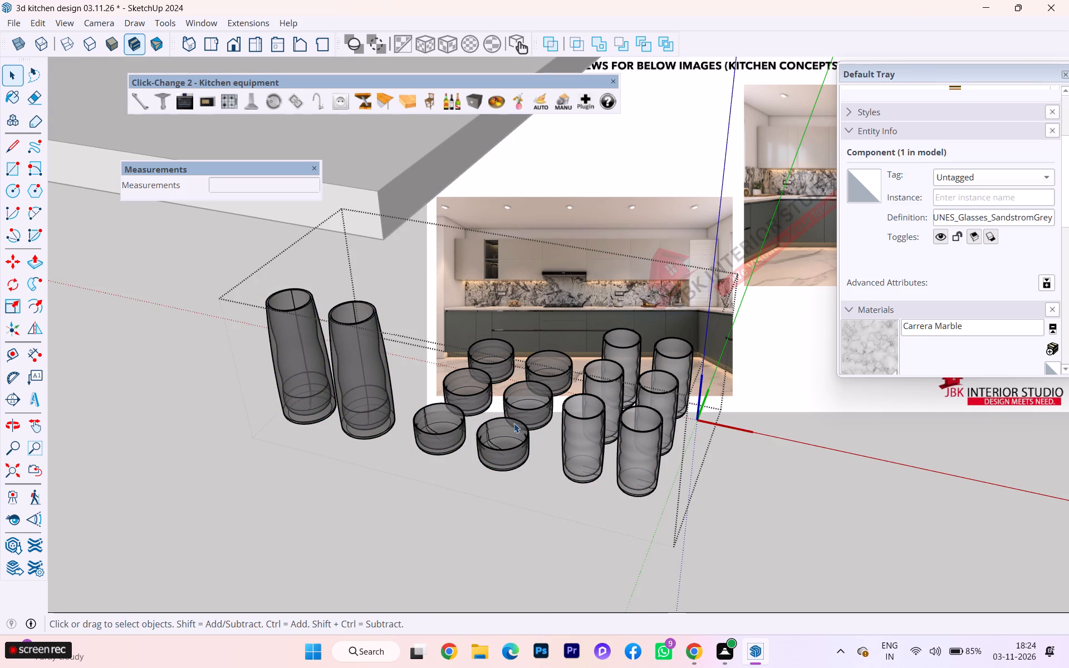
{"action": "left_click_drag", "start_coordinate": [445, 330], "coordinate": [529, 519]}
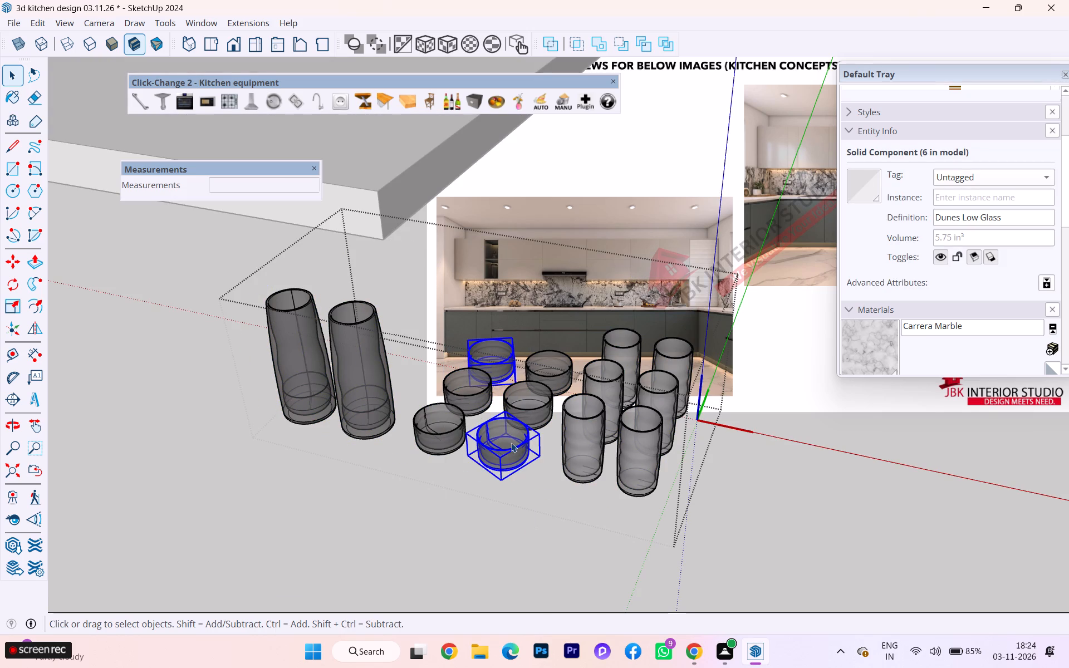
{"action": "left_click", "coordinate": [450, 426], "text": "shift"}
{"action": "left_click", "coordinate": [463, 406], "text": "shift"}
{"action": "left_click", "coordinate": [528, 392], "text": "shift"}
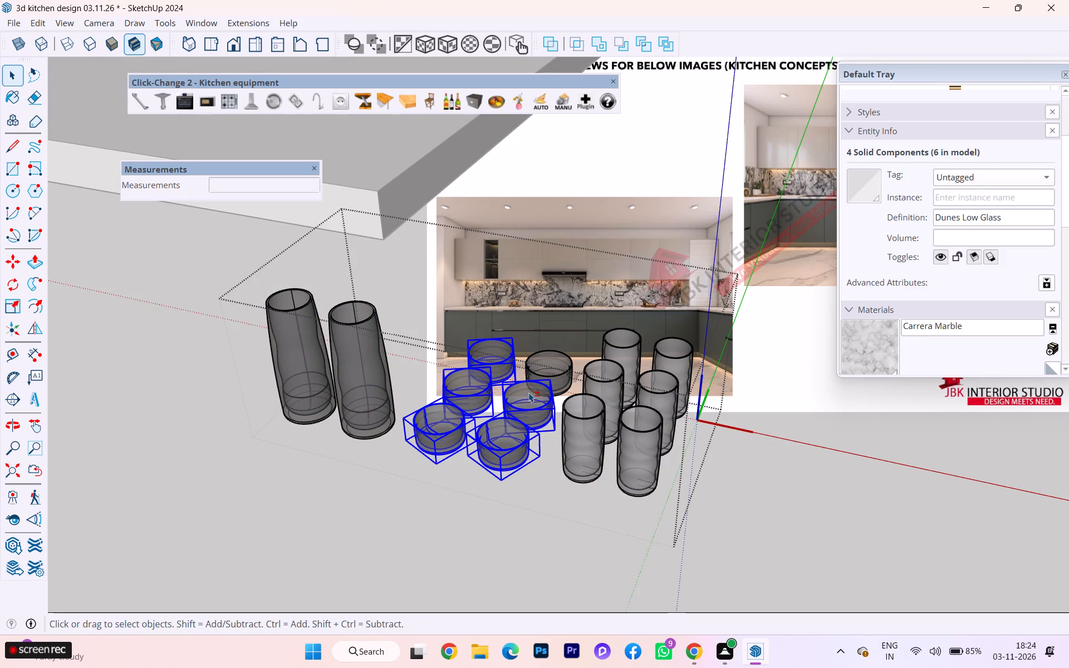
{"action": "left_click", "coordinate": [551, 370], "text": "shift"}
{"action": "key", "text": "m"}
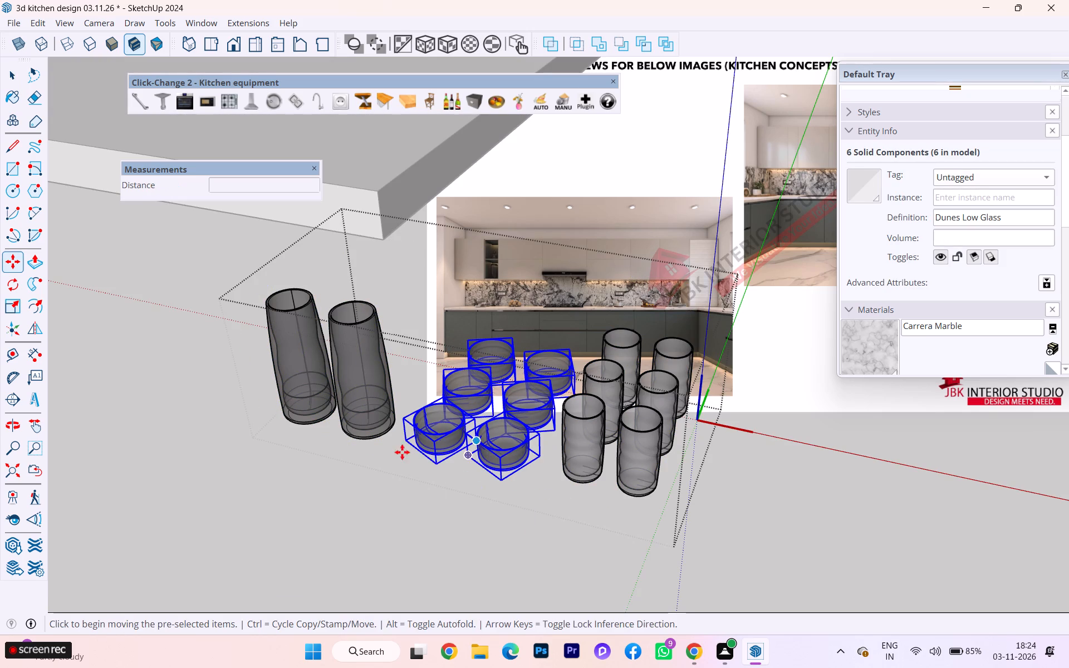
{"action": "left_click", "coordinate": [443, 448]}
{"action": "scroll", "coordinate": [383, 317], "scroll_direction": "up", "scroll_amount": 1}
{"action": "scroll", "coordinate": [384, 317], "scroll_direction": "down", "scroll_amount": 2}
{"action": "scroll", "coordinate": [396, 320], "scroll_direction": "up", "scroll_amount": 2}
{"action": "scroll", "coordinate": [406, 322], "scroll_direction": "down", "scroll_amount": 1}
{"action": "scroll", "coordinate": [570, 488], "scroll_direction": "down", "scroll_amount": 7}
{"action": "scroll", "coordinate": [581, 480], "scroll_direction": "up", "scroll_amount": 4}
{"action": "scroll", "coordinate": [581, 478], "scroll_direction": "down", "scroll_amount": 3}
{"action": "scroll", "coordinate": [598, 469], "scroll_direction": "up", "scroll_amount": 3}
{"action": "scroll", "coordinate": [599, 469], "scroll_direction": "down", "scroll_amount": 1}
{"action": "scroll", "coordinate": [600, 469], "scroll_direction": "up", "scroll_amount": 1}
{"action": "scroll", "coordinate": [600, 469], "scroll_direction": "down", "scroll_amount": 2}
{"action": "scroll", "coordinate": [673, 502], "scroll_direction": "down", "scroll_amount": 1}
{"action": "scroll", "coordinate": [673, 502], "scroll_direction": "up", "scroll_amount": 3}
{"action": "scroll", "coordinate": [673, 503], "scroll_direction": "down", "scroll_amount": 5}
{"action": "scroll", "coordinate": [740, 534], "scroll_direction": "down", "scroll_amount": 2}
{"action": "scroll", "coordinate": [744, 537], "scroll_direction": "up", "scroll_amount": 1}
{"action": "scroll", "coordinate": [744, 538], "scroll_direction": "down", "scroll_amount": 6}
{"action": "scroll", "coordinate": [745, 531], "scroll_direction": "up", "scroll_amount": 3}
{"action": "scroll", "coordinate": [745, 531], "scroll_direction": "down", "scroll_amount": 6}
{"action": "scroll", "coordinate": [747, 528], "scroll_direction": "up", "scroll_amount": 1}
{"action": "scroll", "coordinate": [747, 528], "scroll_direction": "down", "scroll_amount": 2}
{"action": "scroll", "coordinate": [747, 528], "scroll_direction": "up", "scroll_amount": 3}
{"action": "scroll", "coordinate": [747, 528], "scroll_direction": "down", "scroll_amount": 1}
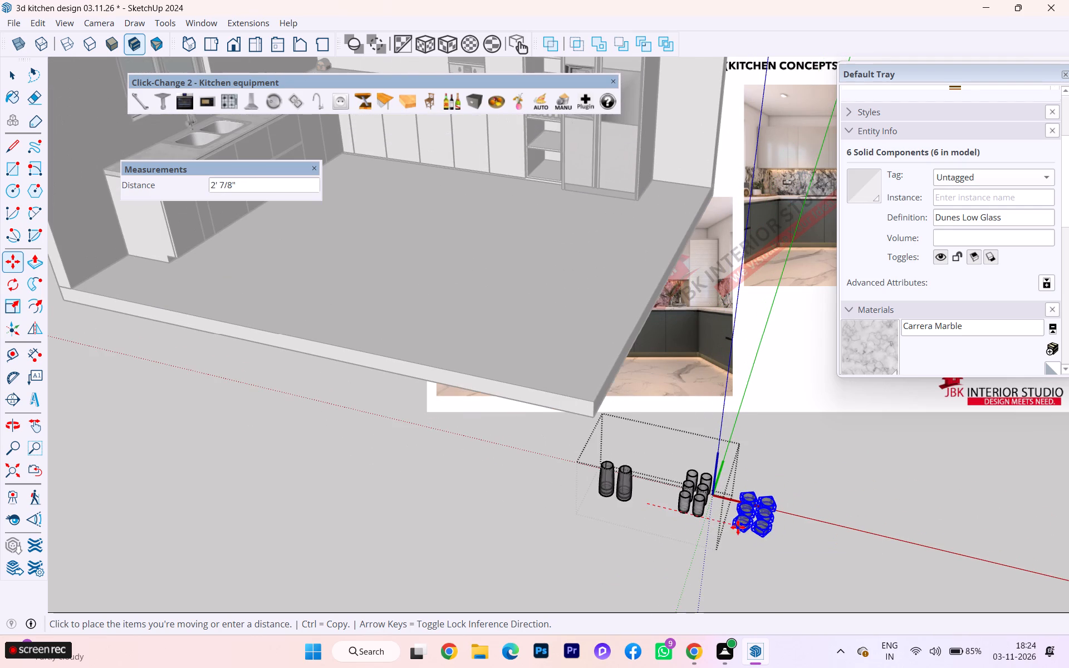
Cut the six selected low glasses out of the DUNES glassware component and leave component editing.
{"action": "key", "text": "ctrl+x"}
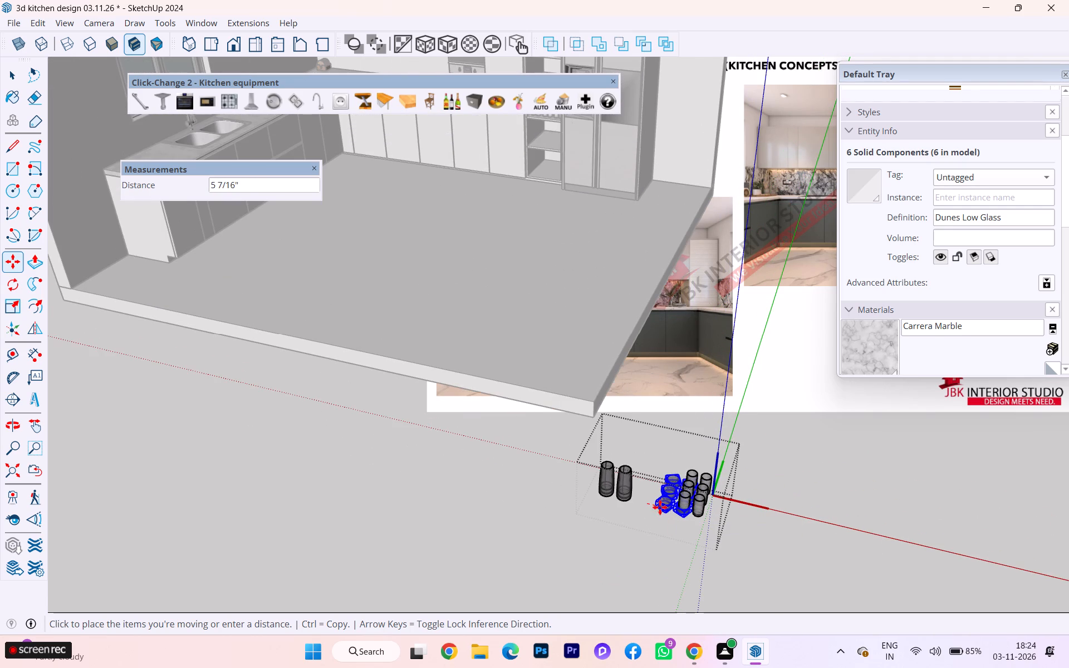
{"action": "scroll", "coordinate": [629, 474], "scroll_direction": "up", "scroll_amount": 3}
{"action": "scroll", "coordinate": [659, 490], "scroll_direction": "down", "scroll_amount": 1}
{"action": "scroll", "coordinate": [660, 491], "scroll_direction": "up", "scroll_amount": 5}
{"action": "scroll", "coordinate": [593, 441], "scroll_direction": "down", "scroll_amount": 1}
{"action": "scroll", "coordinate": [596, 446], "scroll_direction": "up", "scroll_amount": 1}
{"action": "scroll", "coordinate": [602, 455], "scroll_direction": "down", "scroll_amount": 1}
{"action": "scroll", "coordinate": [619, 475], "scroll_direction": "up", "scroll_amount": 3}
{"action": "scroll", "coordinate": [641, 540], "scroll_direction": "down", "scroll_amount": 1}
{"action": "scroll", "coordinate": [641, 542], "scroll_direction": "up", "scroll_amount": 2}
{"action": "scroll", "coordinate": [642, 543], "scroll_direction": "down", "scroll_amount": 2}
{"action": "scroll", "coordinate": [642, 544], "scroll_direction": "up", "scroll_amount": 1}
{"action": "scroll", "coordinate": [643, 544], "scroll_direction": "down", "scroll_amount": 3}
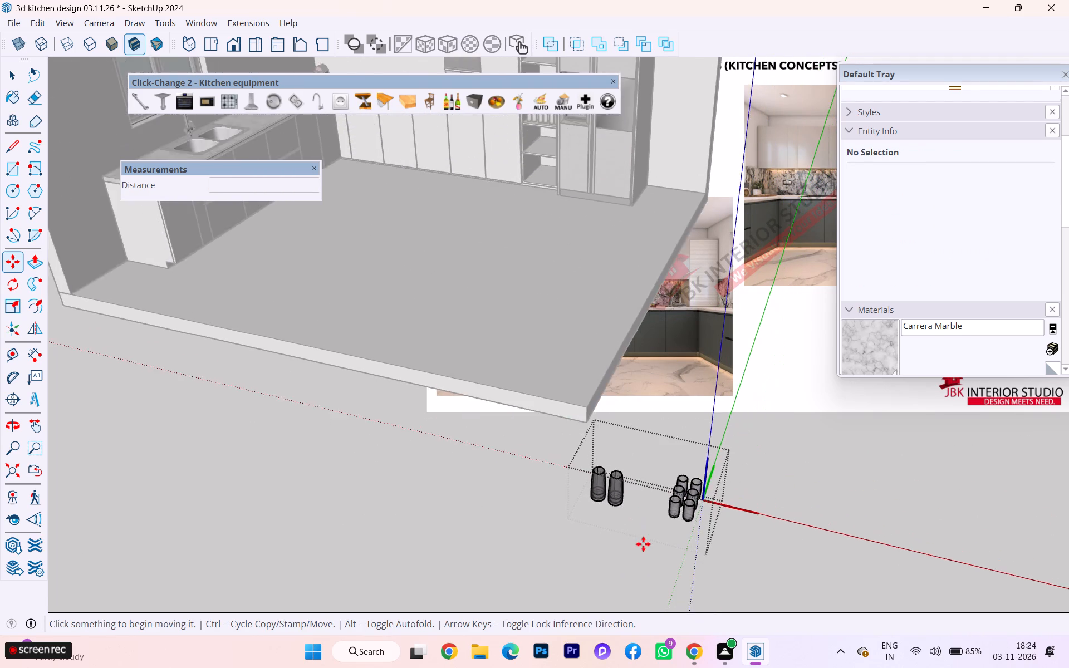
{"action": "scroll", "coordinate": [643, 544], "scroll_direction": "down", "scroll_amount": 2}
{"action": "scroll", "coordinate": [644, 541], "scroll_direction": "up", "scroll_amount": 1}
{"action": "scroll", "coordinate": [644, 541], "scroll_direction": "down", "scroll_amount": 4}
{"action": "scroll", "coordinate": [644, 541], "scroll_direction": "up", "scroll_amount": 2}
{"action": "scroll", "coordinate": [644, 541], "scroll_direction": "down", "scroll_amount": 1}
{"action": "scroll", "coordinate": [644, 541], "scroll_direction": "up", "scroll_amount": 3}
{"action": "scroll", "coordinate": [644, 541], "scroll_direction": "down", "scroll_amount": 3}
{"action": "scroll", "coordinate": [559, 522], "scroll_direction": "up", "scroll_amount": 1}
{"action": "scroll", "coordinate": [559, 522], "scroll_direction": "down", "scroll_amount": 3}
{"action": "scroll", "coordinate": [559, 522], "scroll_direction": "up", "scroll_amount": 1}
{"action": "scroll", "coordinate": [559, 522], "scroll_direction": "down", "scroll_amount": 1}
{"action": "left_click", "coordinate": [5, 73]}
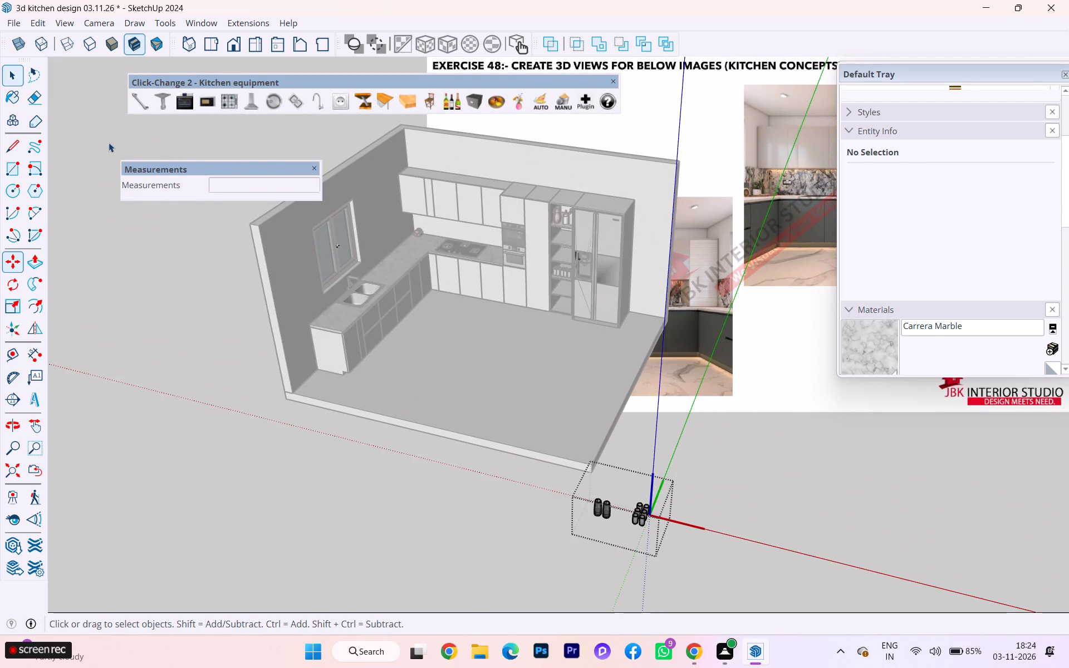
{"action": "left_click", "coordinate": [112, 144]}
Paste the six low glasses onto the empty shelf directly above the tall glasses in the open shelf unit.
{"action": "scroll", "coordinate": [649, 127], "scroll_direction": "up", "scroll_amount": 8}
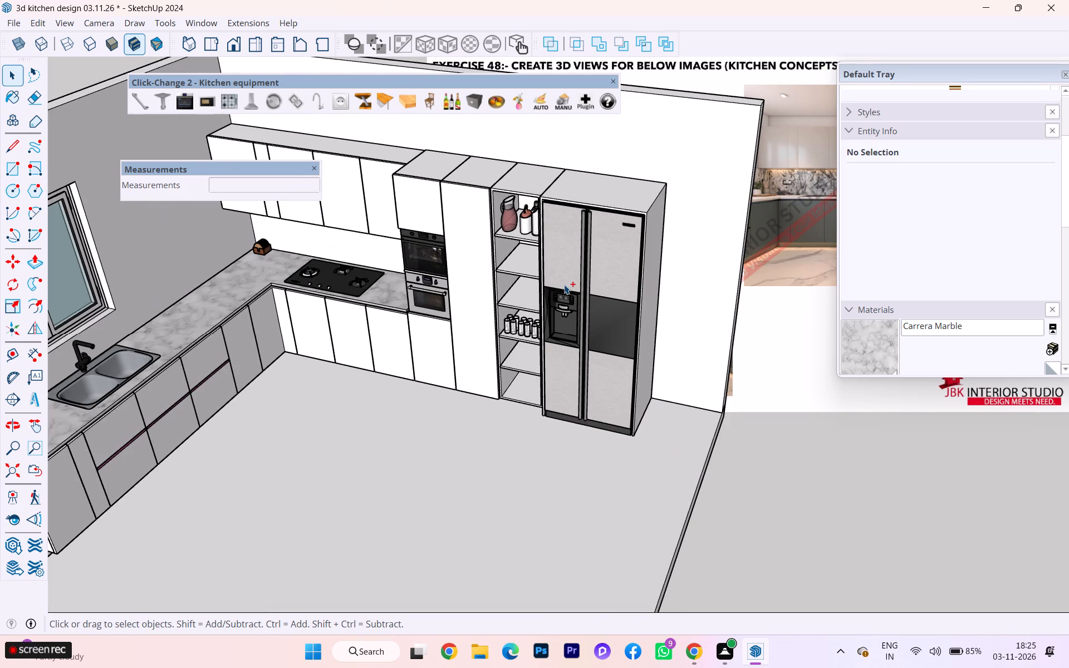
{"action": "key", "text": "ctrl+v"}
{"action": "scroll", "coordinate": [529, 268], "scroll_direction": "up", "scroll_amount": 6}
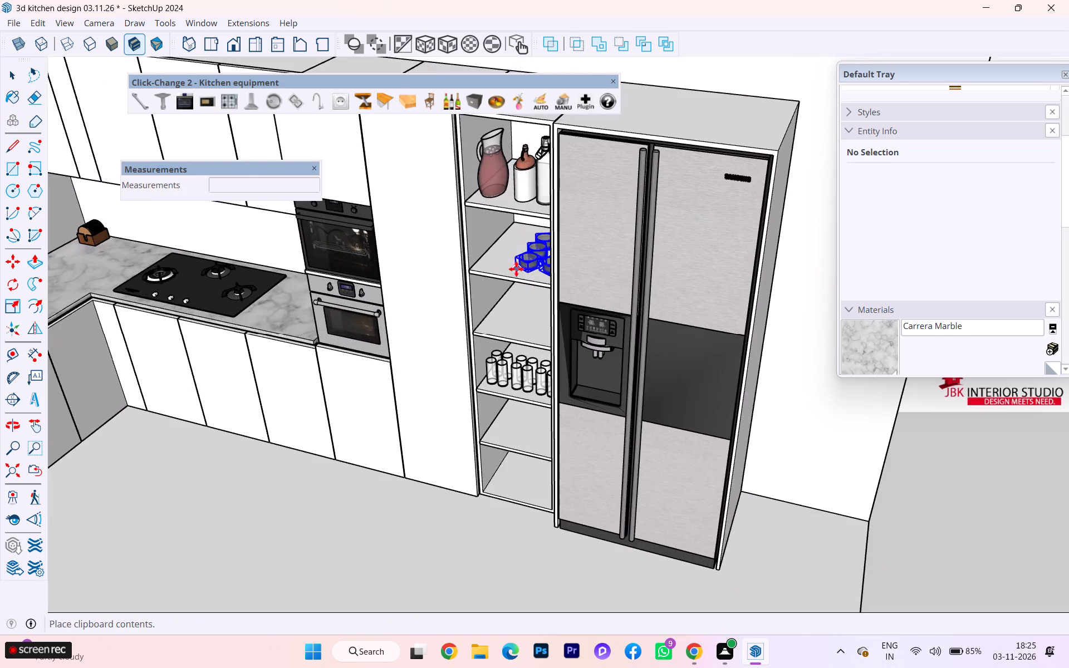
{"action": "scroll", "coordinate": [516, 269], "scroll_direction": "up", "scroll_amount": 2}
{"action": "scroll", "coordinate": [512, 269], "scroll_direction": "down", "scroll_amount": 1}
{"action": "scroll", "coordinate": [511, 269], "scroll_direction": "up", "scroll_amount": 2}
{"action": "scroll", "coordinate": [511, 269], "scroll_direction": "down", "scroll_amount": 1}
{"action": "scroll", "coordinate": [511, 269], "scroll_direction": "up", "scroll_amount": 9}
{"action": "scroll", "coordinate": [484, 270], "scroll_direction": "down", "scroll_amount": 2}
{"action": "scroll", "coordinate": [484, 270], "scroll_direction": "up", "scroll_amount": 1}
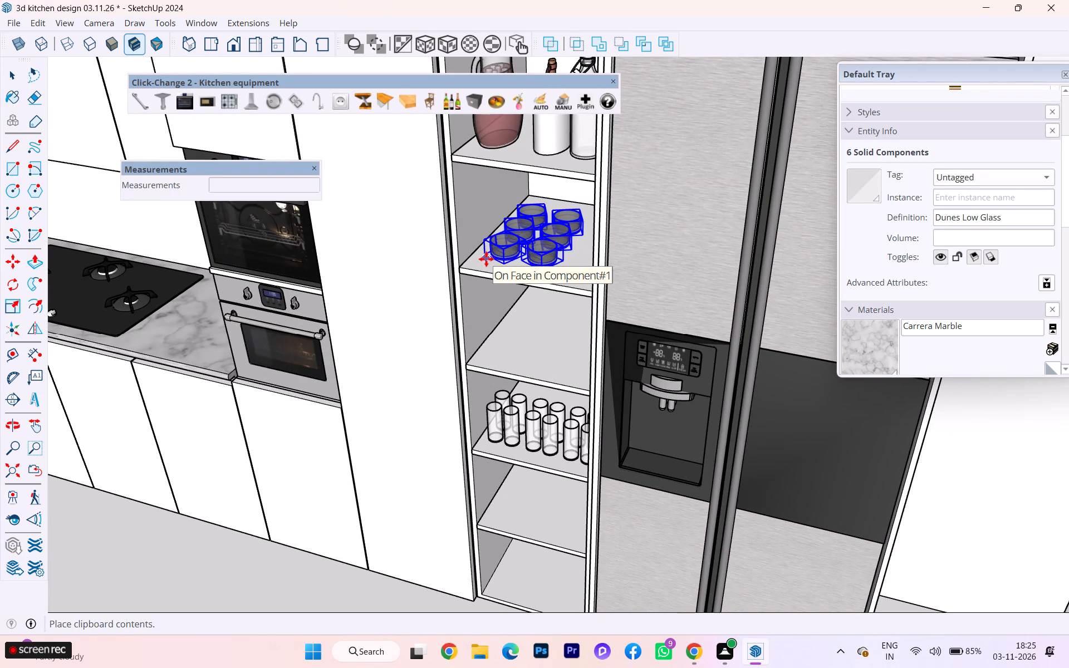
{"action": "left_click", "coordinate": [494, 359]}
{"action": "middle_click_drag", "start_coordinate": [565, 357], "coordinate": [632, 240]}
{"action": "left_click", "coordinate": [7, 80]}
{"action": "scroll", "coordinate": [359, 256], "scroll_direction": "down", "scroll_amount": 5}
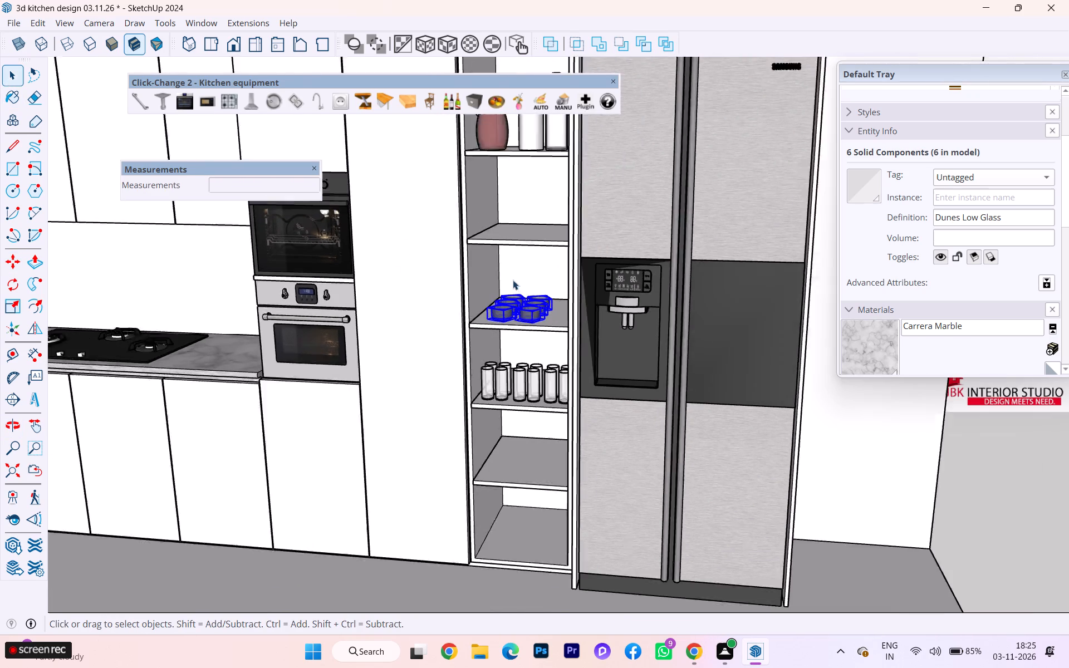
{"action": "scroll", "coordinate": [513, 280], "scroll_direction": "down", "scroll_amount": 1}
{"action": "key", "text": "Escape"}
{"action": "scroll", "coordinate": [609, 316], "scroll_direction": "down", "scroll_amount": 4}
{"action": "left_click", "coordinate": [797, 421]}
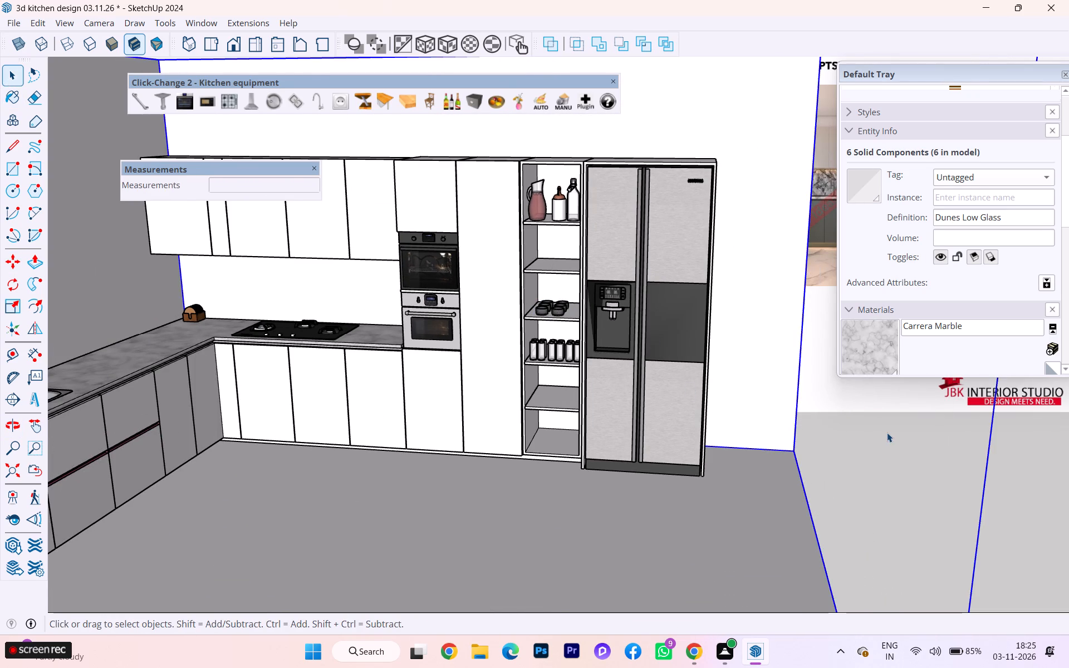
Examine the tall open shelf unit beside the refrigerator and its surroundings for spots still needing items.
{"action": "scroll", "coordinate": [732, 436], "scroll_direction": "up", "scroll_amount": 6}
{"action": "scroll", "coordinate": [384, 225], "scroll_direction": "up", "scroll_amount": 5}
{"action": "scroll", "coordinate": [383, 210], "scroll_direction": "down", "scroll_amount": 1}
{"action": "scroll", "coordinate": [383, 210], "scroll_direction": "up", "scroll_amount": 1}
{"action": "scroll", "coordinate": [383, 210], "scroll_direction": "down", "scroll_amount": 6}
{"action": "scroll", "coordinate": [466, 347], "scroll_direction": "up", "scroll_amount": 2}
{"action": "scroll", "coordinate": [466, 348], "scroll_direction": "down", "scroll_amount": 1}
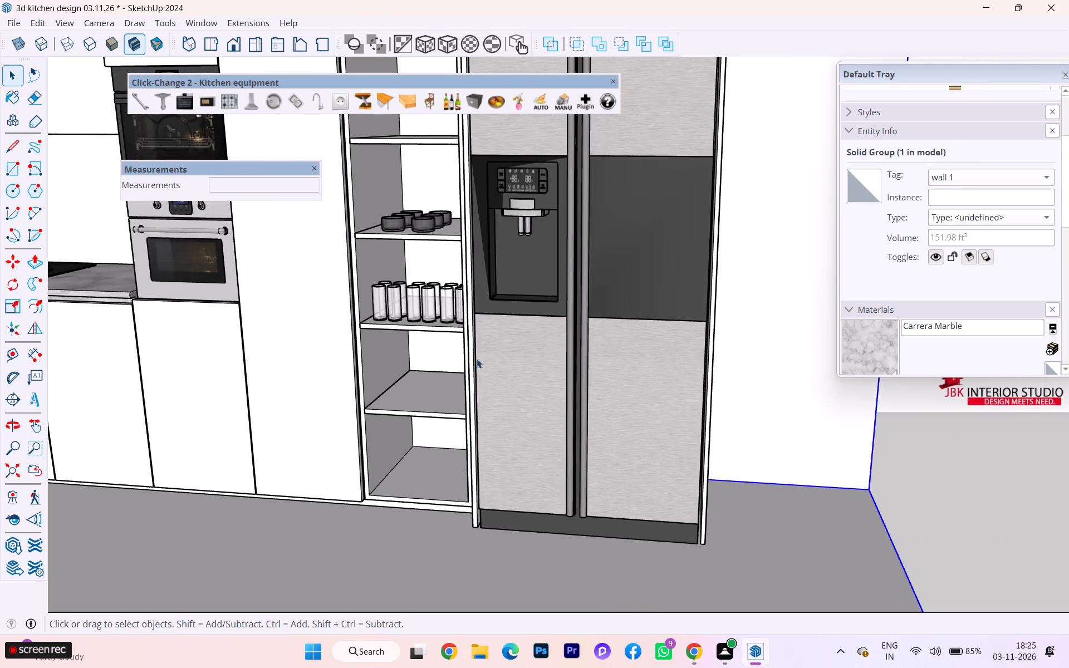
{"action": "scroll", "coordinate": [485, 374], "scroll_direction": "down", "scroll_amount": 4}
{"action": "scroll", "coordinate": [487, 375], "scroll_direction": "up", "scroll_amount": 1}
{"action": "scroll", "coordinate": [487, 375], "scroll_direction": "down", "scroll_amount": 3}
{"action": "scroll", "coordinate": [488, 376], "scroll_direction": "up", "scroll_amount": 2}
{"action": "scroll", "coordinate": [488, 376], "scroll_direction": "down", "scroll_amount": 2}
{"action": "scroll", "coordinate": [490, 357], "scroll_direction": "up", "scroll_amount": 1}
{"action": "middle_click_drag", "start_coordinate": [488, 353], "coordinate": [592, 401]}
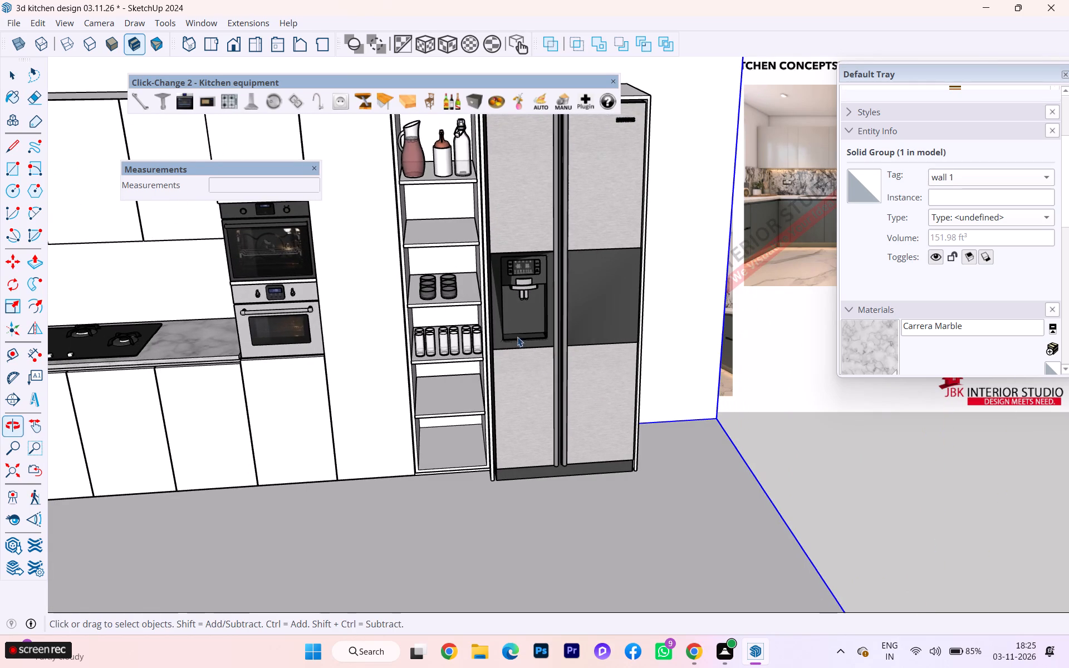
{"action": "scroll", "coordinate": [495, 294], "scroll_direction": "down", "scroll_amount": 7}
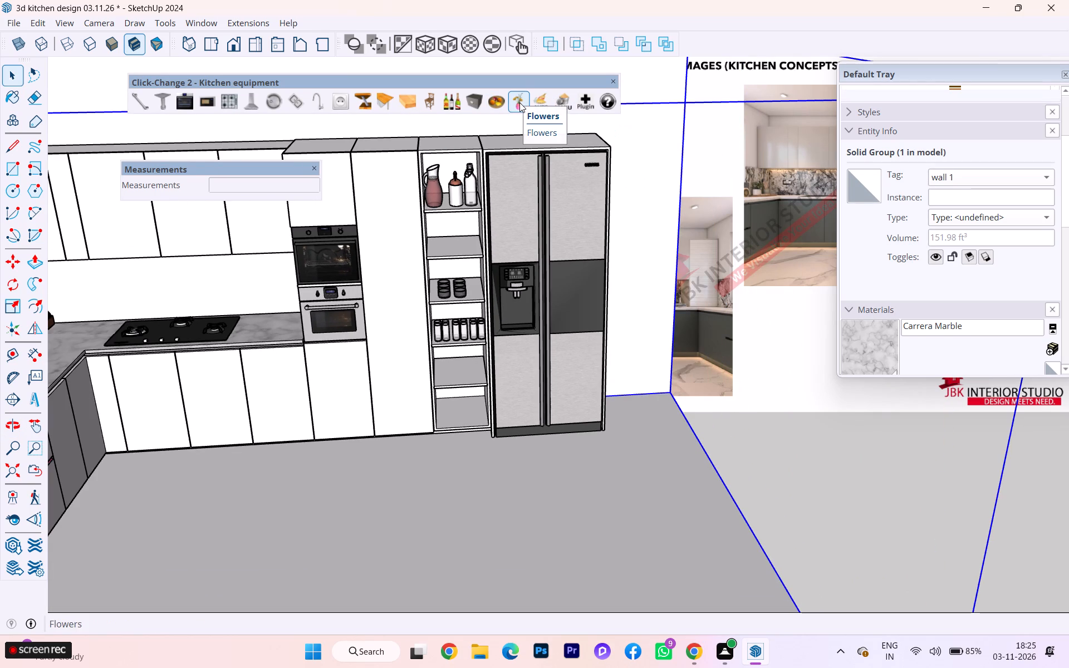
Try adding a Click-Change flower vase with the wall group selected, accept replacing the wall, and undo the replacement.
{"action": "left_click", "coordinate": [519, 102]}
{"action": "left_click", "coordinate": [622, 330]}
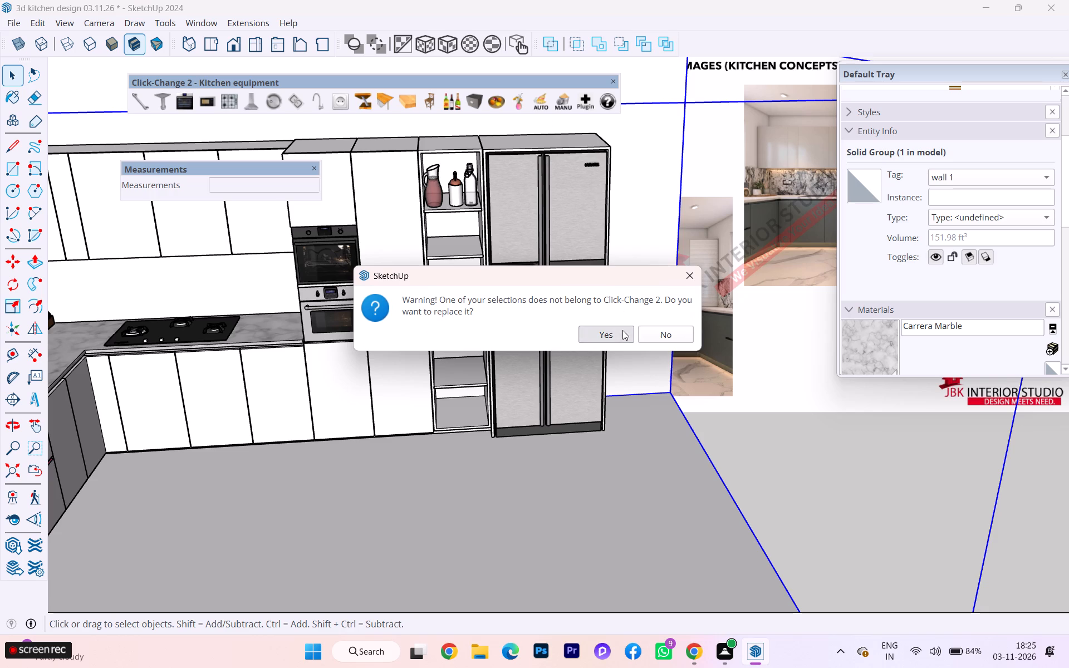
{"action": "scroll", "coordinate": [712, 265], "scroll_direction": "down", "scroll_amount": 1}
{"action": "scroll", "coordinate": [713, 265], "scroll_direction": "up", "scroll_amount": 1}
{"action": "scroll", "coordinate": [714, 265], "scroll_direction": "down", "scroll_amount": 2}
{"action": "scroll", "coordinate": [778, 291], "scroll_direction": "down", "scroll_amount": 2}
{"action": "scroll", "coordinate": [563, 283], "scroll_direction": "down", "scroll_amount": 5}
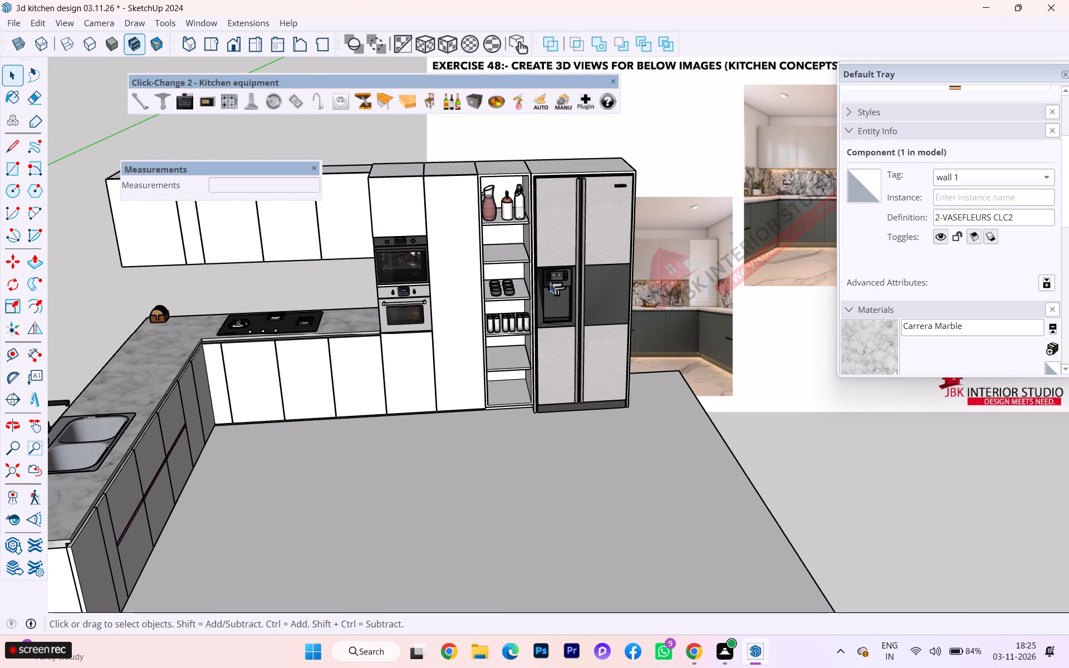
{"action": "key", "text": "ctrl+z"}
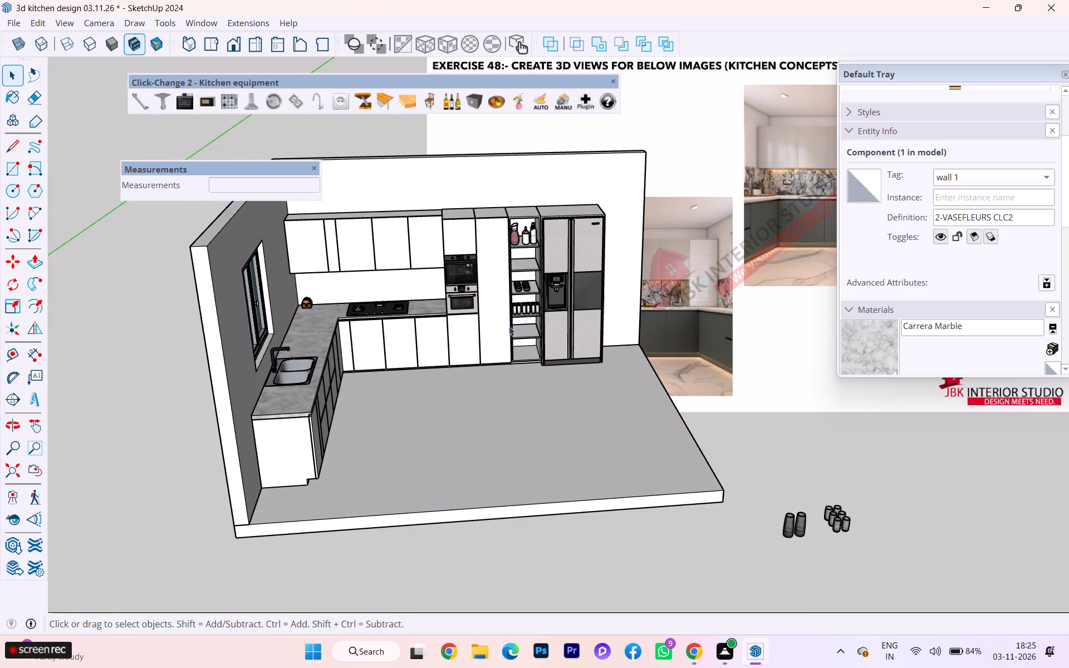
Insert a Click-Change flower vase on the marble countertop's back corner, beside the small wooden holder.
{"action": "left_click", "coordinate": [523, 102]}
{"action": "scroll", "coordinate": [369, 275], "scroll_direction": "up", "scroll_amount": 1}
{"action": "scroll", "coordinate": [367, 276], "scroll_direction": "down", "scroll_amount": 1}
{"action": "scroll", "coordinate": [366, 276], "scroll_direction": "up", "scroll_amount": 2}
{"action": "scroll", "coordinate": [334, 312], "scroll_direction": "up", "scroll_amount": 8}
{"action": "scroll", "coordinate": [312, 322], "scroll_direction": "down", "scroll_amount": 1}
{"action": "scroll", "coordinate": [312, 322], "scroll_direction": "up", "scroll_amount": 5}
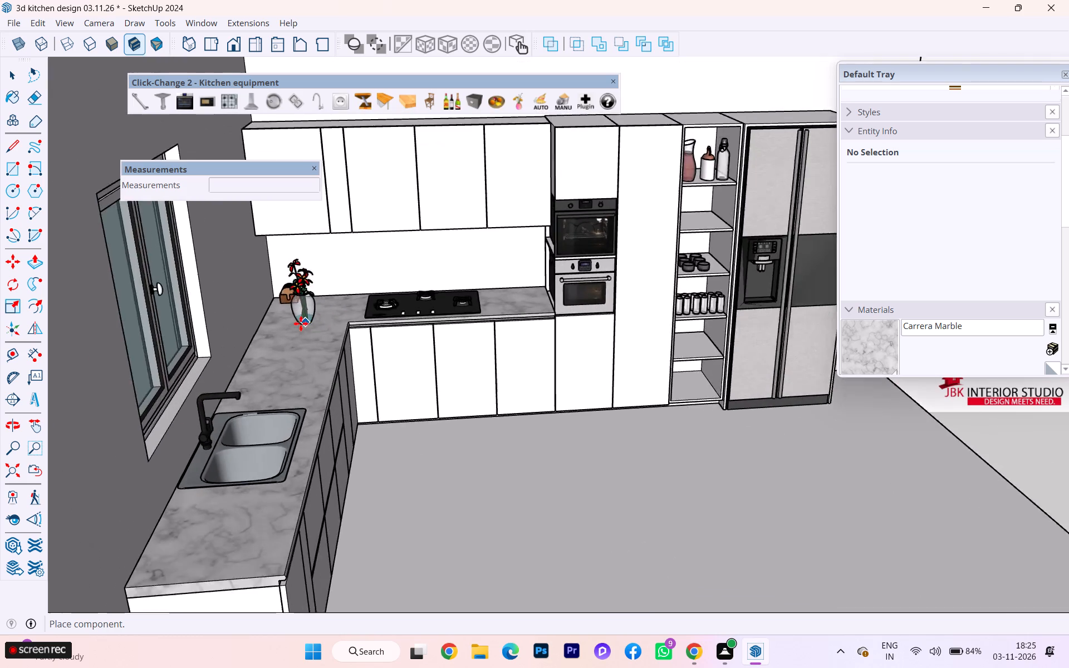
{"action": "scroll", "coordinate": [301, 323], "scroll_direction": "up", "scroll_amount": 1}
{"action": "scroll", "coordinate": [286, 321], "scroll_direction": "down", "scroll_amount": 2}
{"action": "scroll", "coordinate": [284, 321], "scroll_direction": "up", "scroll_amount": 3}
{"action": "scroll", "coordinate": [279, 317], "scroll_direction": "down", "scroll_amount": 2}
{"action": "scroll", "coordinate": [279, 317], "scroll_direction": "up", "scroll_amount": 3}
{"action": "scroll", "coordinate": [279, 317], "scroll_direction": "down", "scroll_amount": 1}
{"action": "scroll", "coordinate": [278, 317], "scroll_direction": "up", "scroll_amount": 4}
{"action": "scroll", "coordinate": [270, 315], "scroll_direction": "down", "scroll_amount": 3}
{"action": "scroll", "coordinate": [270, 315], "scroll_direction": "up", "scroll_amount": 4}
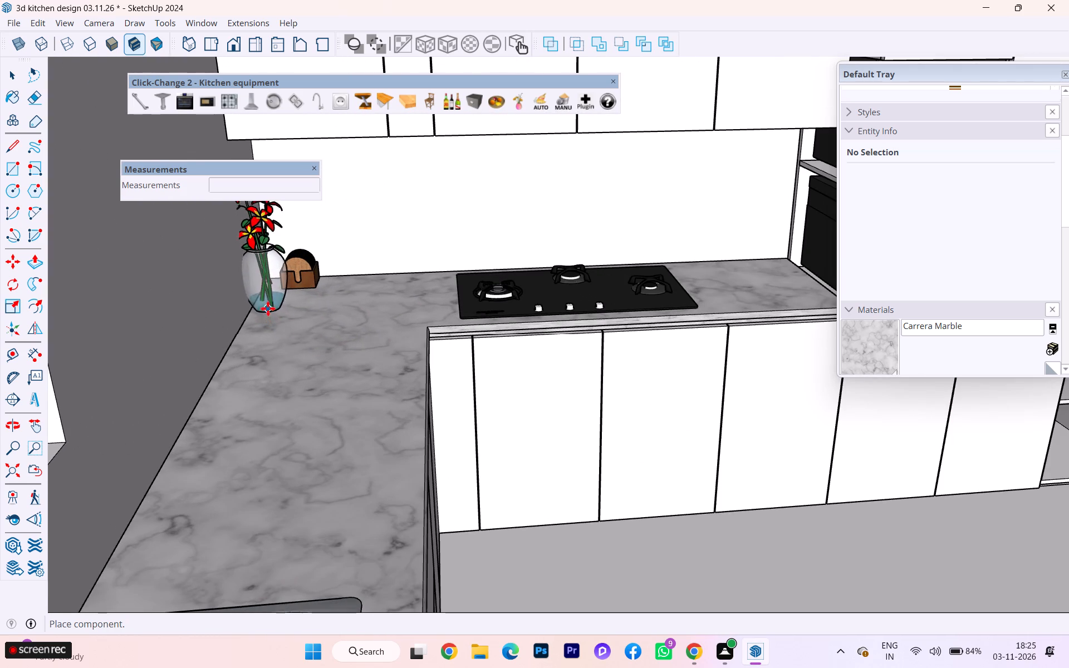
{"action": "left_click", "coordinate": [278, 321]}
Cycle the countertop vase through the Click-Change flower variants to the pink vase with orange flowers, and deselect it.
{"action": "scroll", "coordinate": [474, 192], "scroll_direction": "up", "scroll_amount": 3}
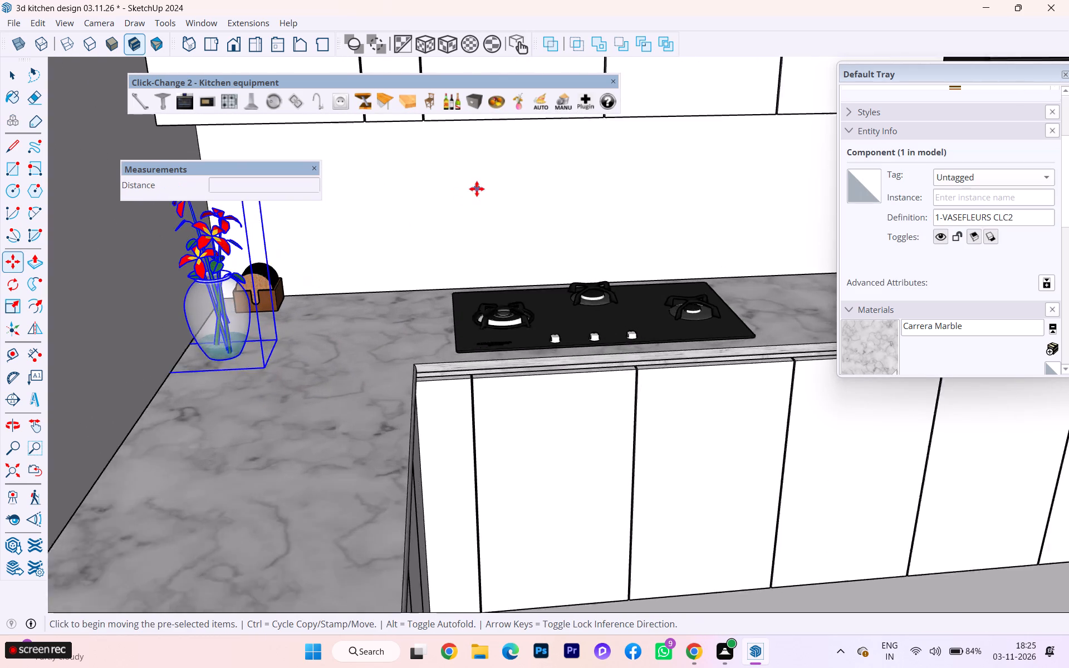
{"action": "left_click", "coordinate": [517, 102]}
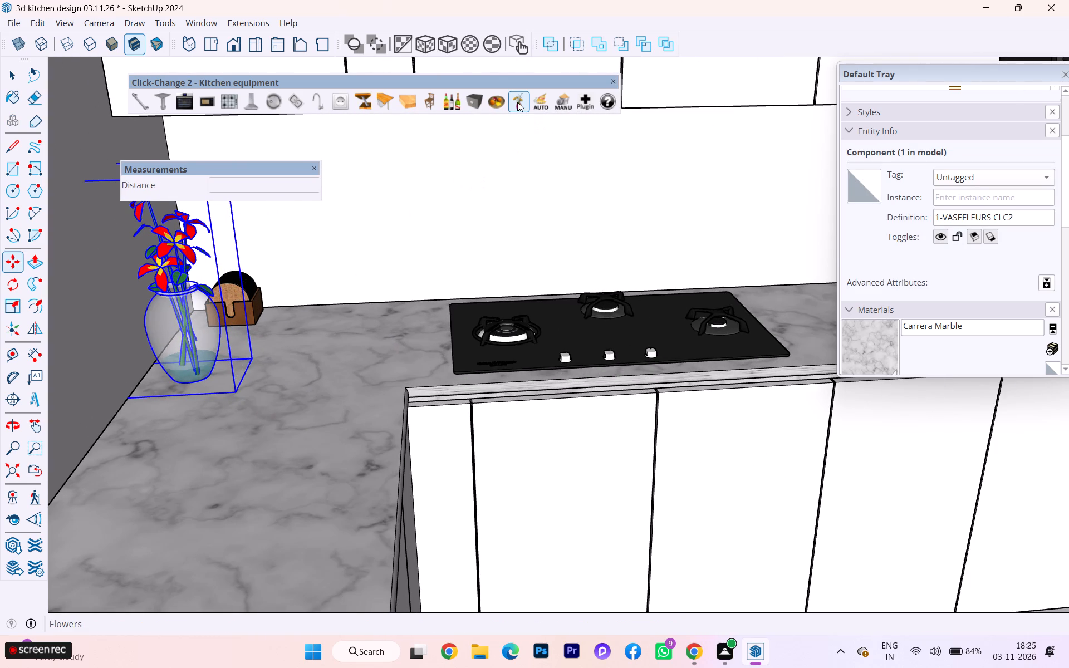
{"action": "left_click", "coordinate": [518, 105]}
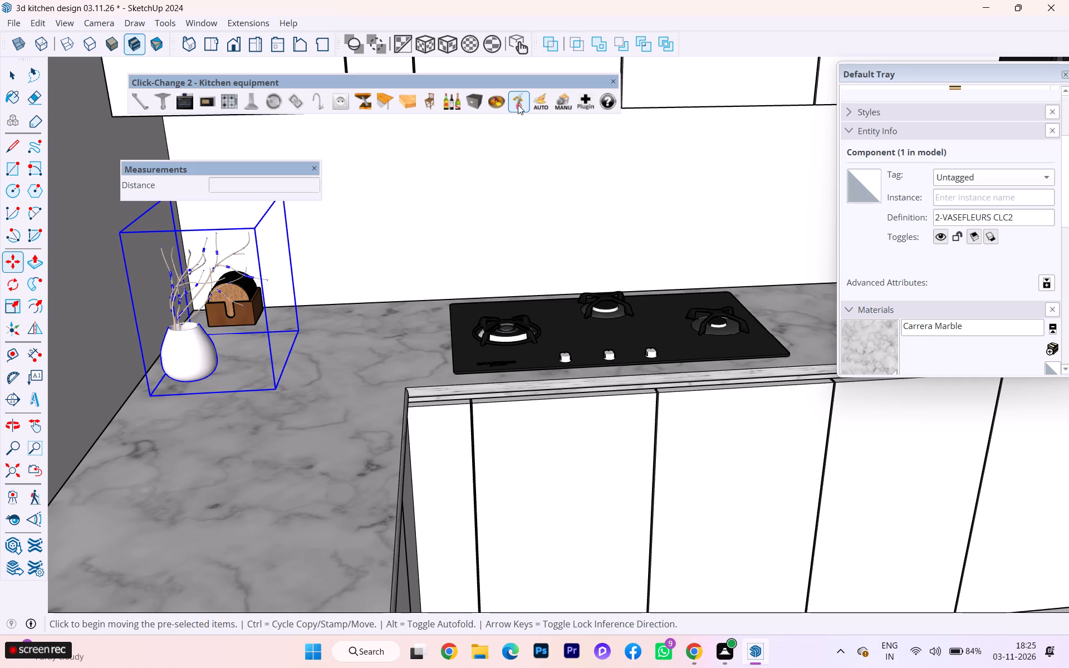
{"action": "left_click", "coordinate": [518, 105]}
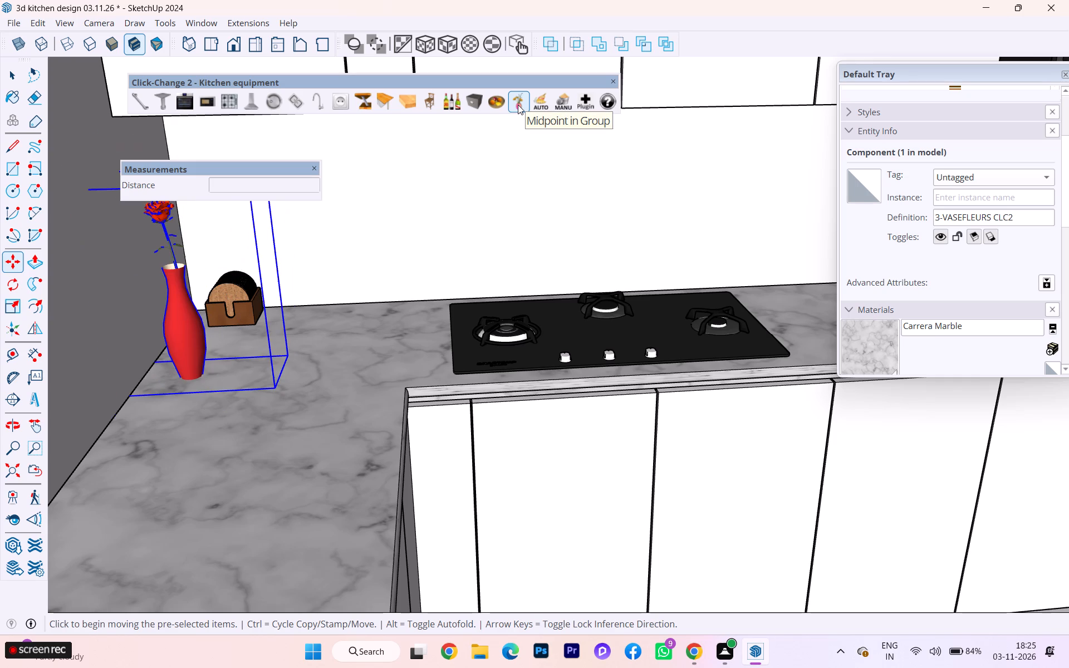
{"action": "left_click", "coordinate": [518, 105]}
{"action": "left_click", "coordinate": [518, 105]}
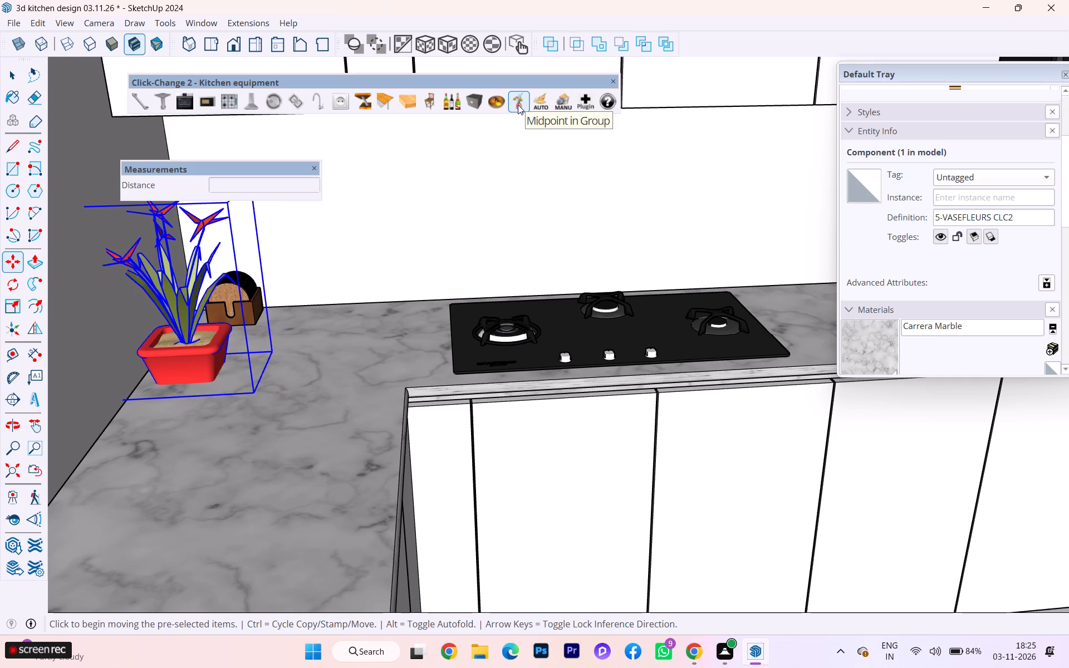
{"action": "left_click", "coordinate": [518, 105]}
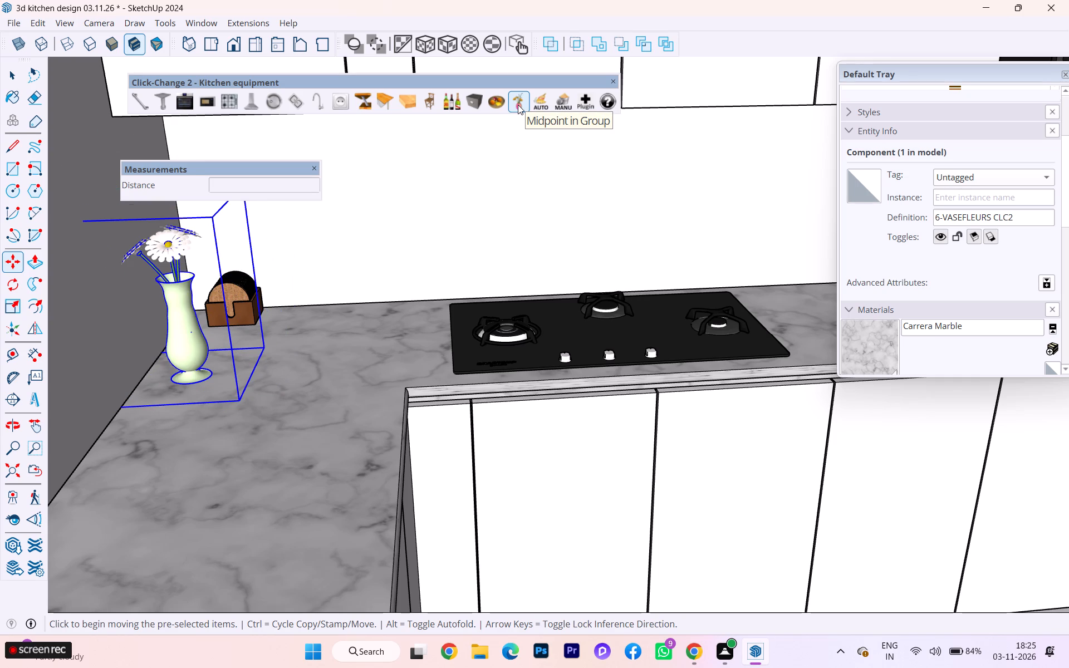
{"action": "scroll", "coordinate": [531, 163], "scroll_direction": "up", "scroll_amount": 2}
{"action": "scroll", "coordinate": [531, 163], "scroll_direction": "down", "scroll_amount": 5}
{"action": "scroll", "coordinate": [542, 166], "scroll_direction": "up", "scroll_amount": 1}
{"action": "scroll", "coordinate": [542, 166], "scroll_direction": "down", "scroll_amount": 3}
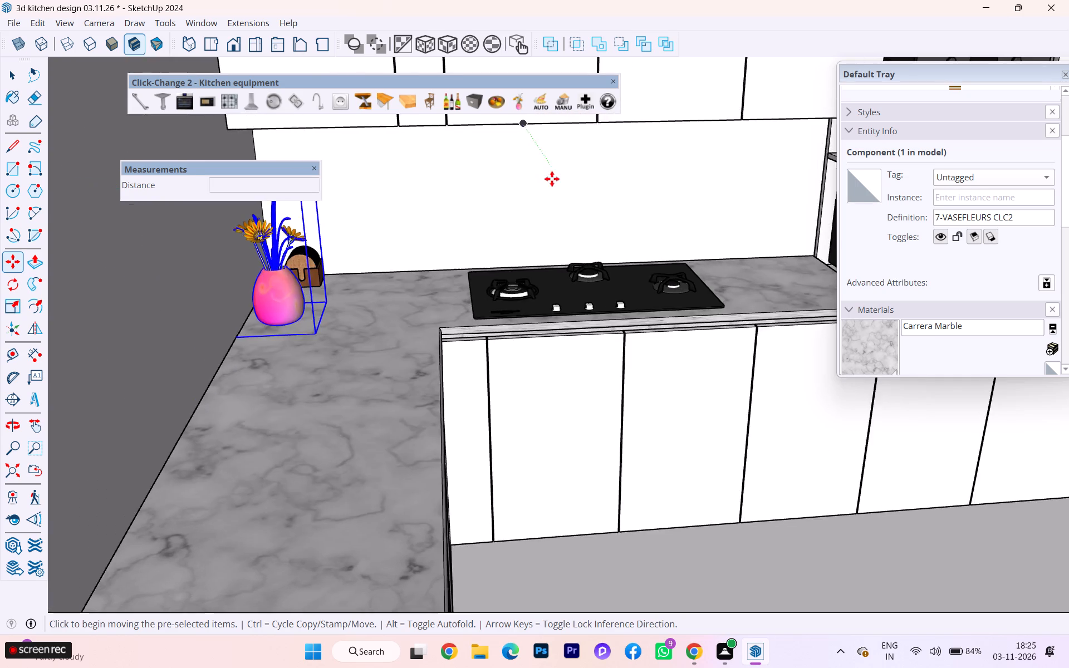
{"action": "scroll", "coordinate": [552, 179], "scroll_direction": "down", "scroll_amount": 6}
{"action": "scroll", "coordinate": [561, 189], "scroll_direction": "up", "scroll_amount": 2}
{"action": "scroll", "coordinate": [561, 190], "scroll_direction": "down", "scroll_amount": 4}
{"action": "left_click", "coordinate": [18, 76]}
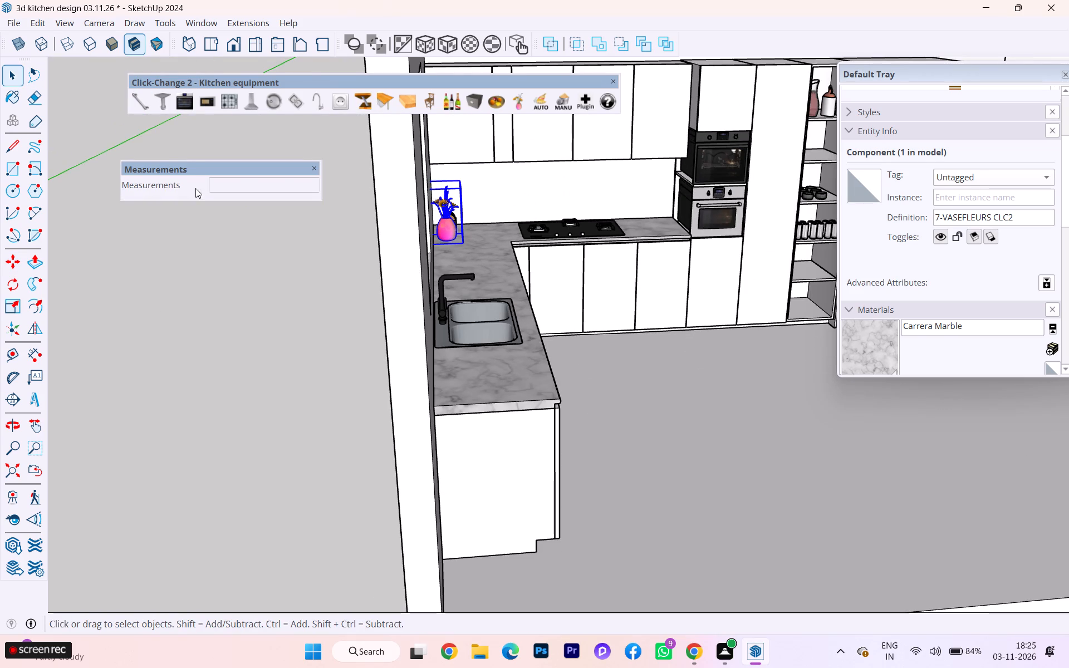
{"action": "left_click", "coordinate": [208, 219]}
Place a Click-Change fruit bowl on the countertop in front of the pink vase and swap it for the wicker basket with bananas.
{"action": "scroll", "coordinate": [421, 204], "scroll_direction": "down", "scroll_amount": 3}
{"action": "scroll", "coordinate": [423, 203], "scroll_direction": "up", "scroll_amount": 1}
{"action": "scroll", "coordinate": [426, 201], "scroll_direction": "down", "scroll_amount": 2}
{"action": "scroll", "coordinate": [428, 201], "scroll_direction": "up", "scroll_amount": 1}
{"action": "scroll", "coordinate": [429, 200], "scroll_direction": "down", "scroll_amount": 1}
{"action": "scroll", "coordinate": [429, 200], "scroll_direction": "up", "scroll_amount": 3}
{"action": "scroll", "coordinate": [487, 229], "scroll_direction": "up", "scroll_amount": 1}
{"action": "scroll", "coordinate": [487, 229], "scroll_direction": "down", "scroll_amount": 2}
{"action": "scroll", "coordinate": [487, 229], "scroll_direction": "up", "scroll_amount": 6}
{"action": "scroll", "coordinate": [487, 229], "scroll_direction": "down", "scroll_amount": 5}
{"action": "scroll", "coordinate": [488, 229], "scroll_direction": "up", "scroll_amount": 9}
{"action": "scroll", "coordinate": [546, 165], "scroll_direction": "up", "scroll_amount": 1}
{"action": "scroll", "coordinate": [546, 165], "scroll_direction": "down", "scroll_amount": 1}
{"action": "scroll", "coordinate": [546, 165], "scroll_direction": "up", "scroll_amount": 1}
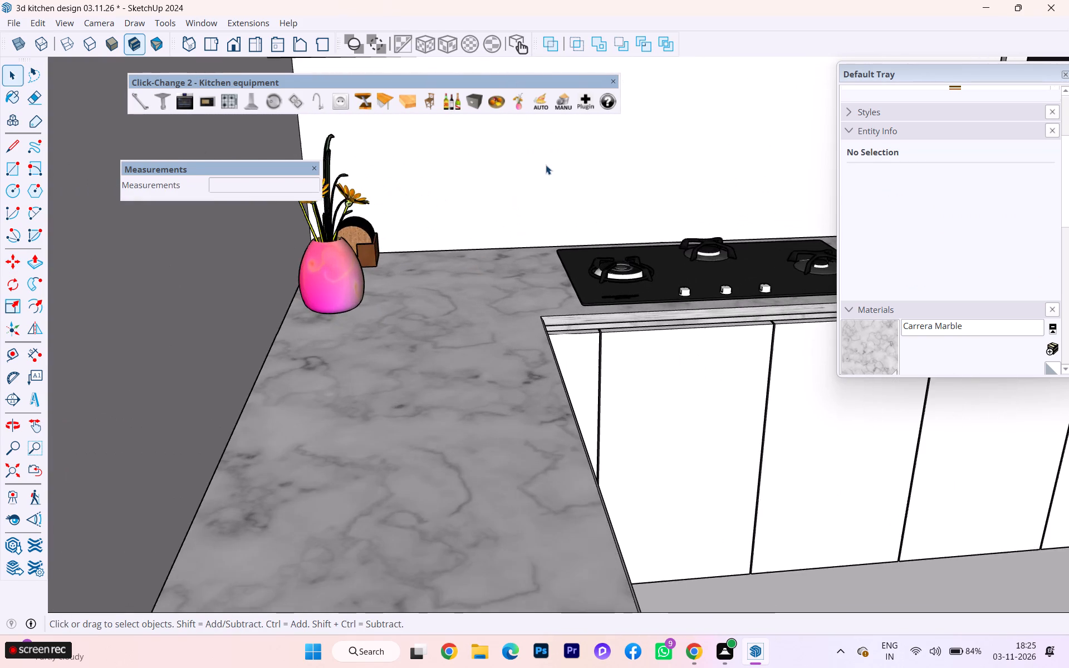
{"action": "scroll", "coordinate": [544, 148], "scroll_direction": "up", "scroll_amount": 2}
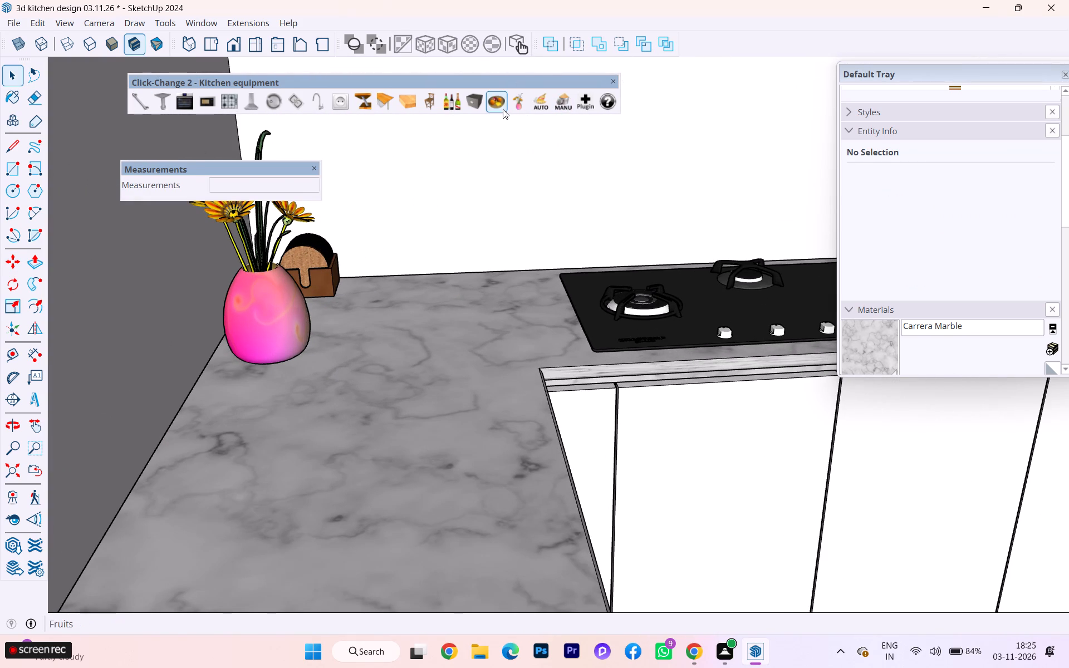
{"action": "left_click", "coordinate": [502, 108]}
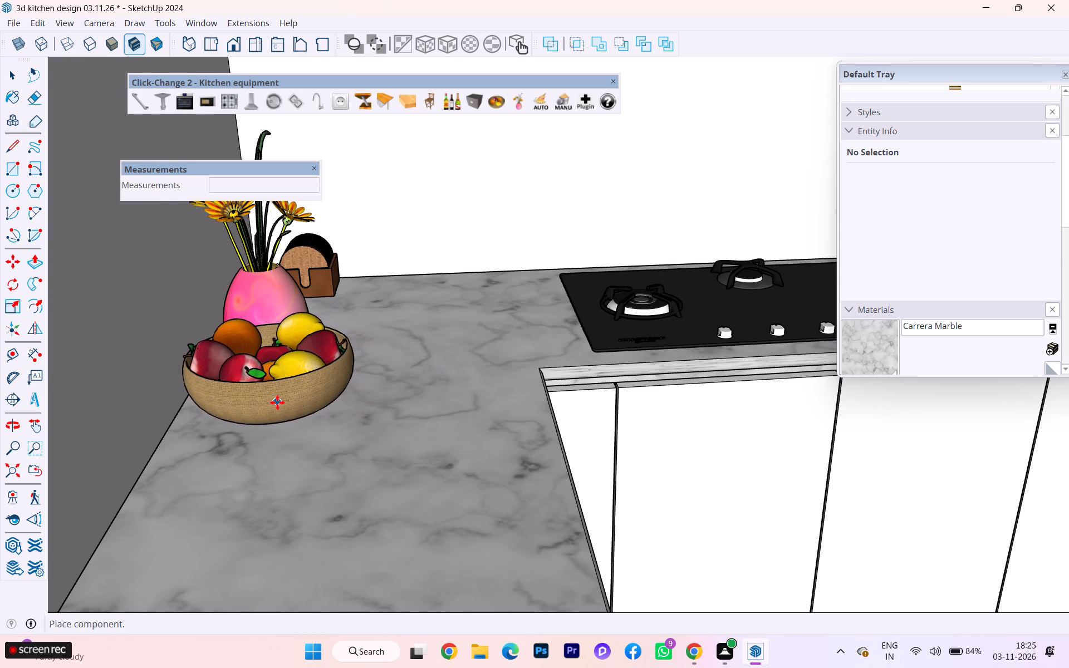
{"action": "left_click", "coordinate": [277, 402]}
{"action": "left_click", "coordinate": [493, 104]}
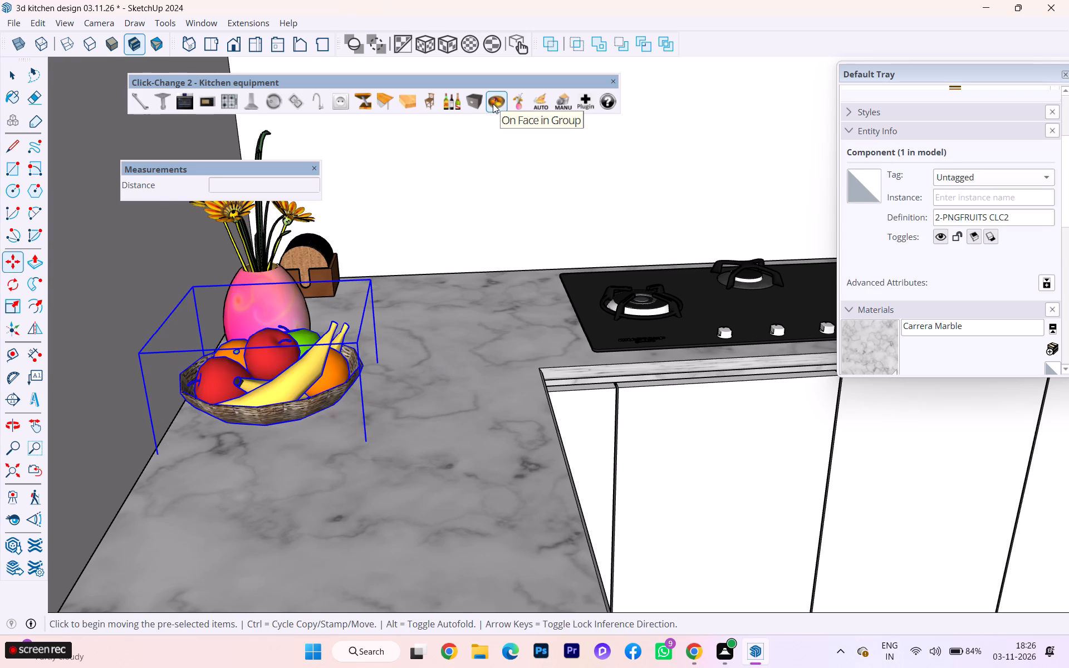
Cycle the countertop fruit bowl through the Click-Change fruit variants to the footed black wire basket, and deselect it.
{"action": "left_click", "coordinate": [493, 104]}
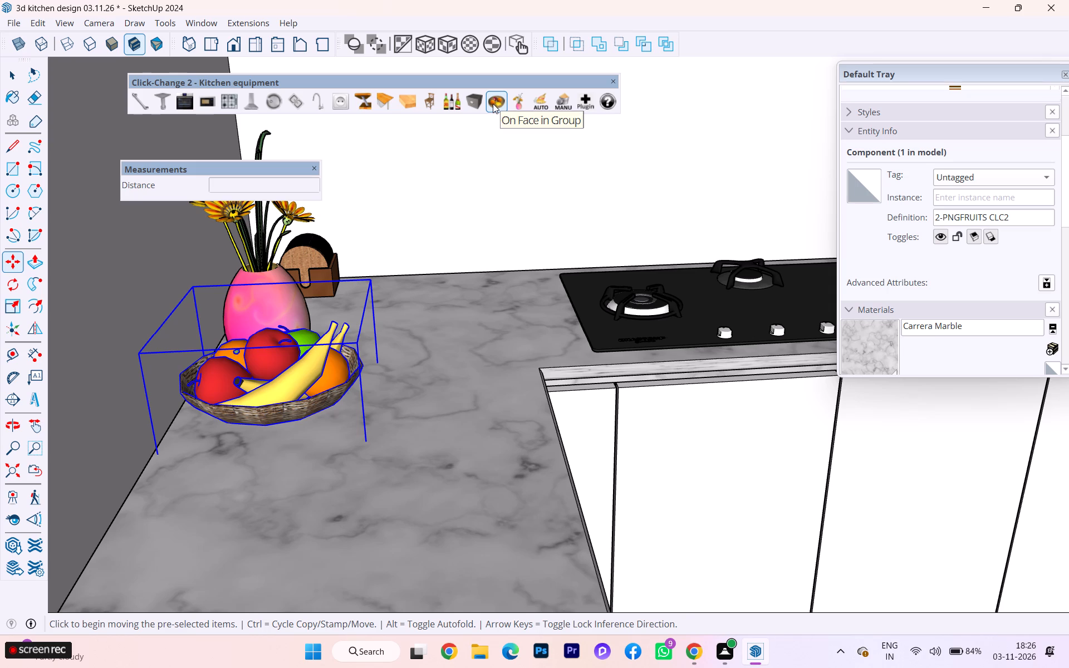
{"action": "left_click", "coordinate": [493, 104]}
{"action": "left_click", "coordinate": [493, 104]}
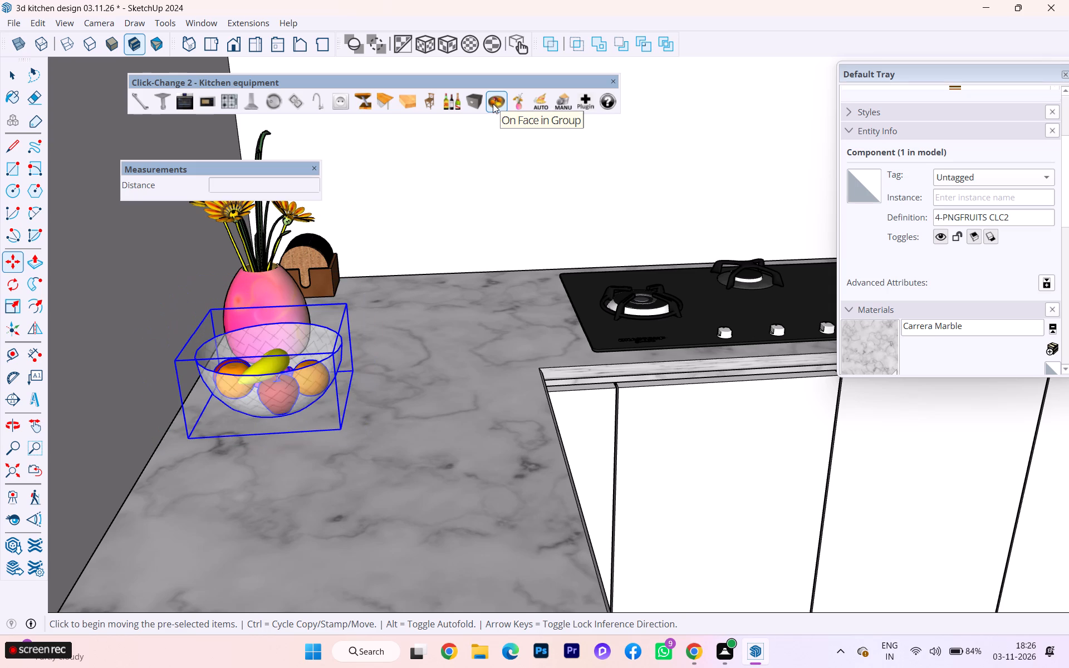
{"action": "left_click", "coordinate": [493, 104]}
{"action": "left_click", "coordinate": [493, 104]}
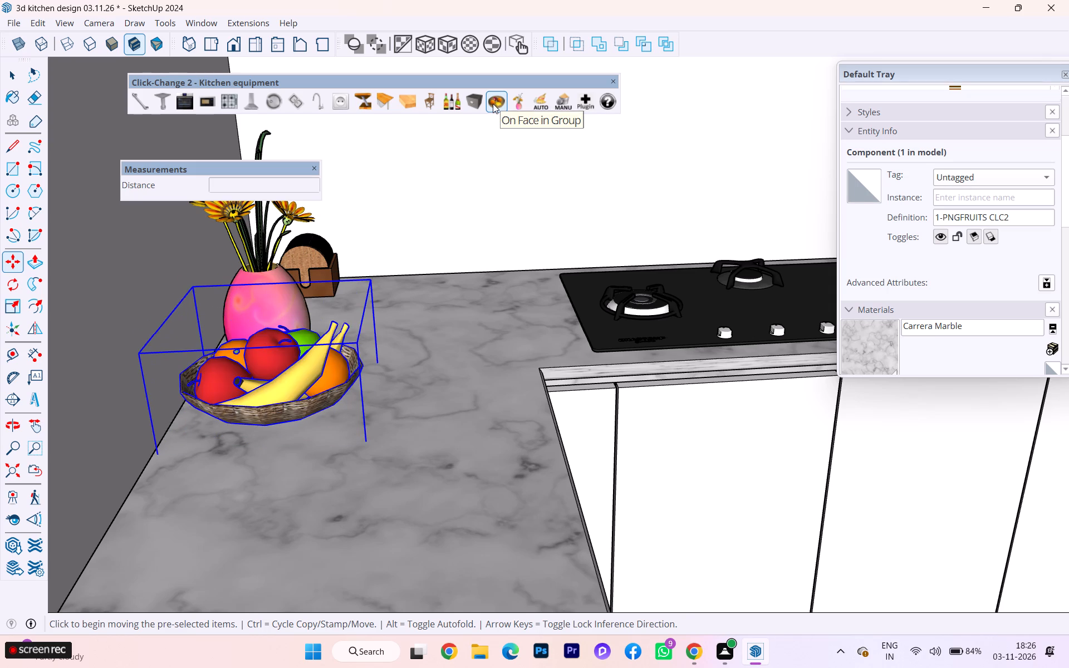
{"action": "left_click", "coordinate": [493, 104]}
{"action": "left_click", "coordinate": [493, 104]}
{"action": "left_click", "coordinate": [493, 104]}
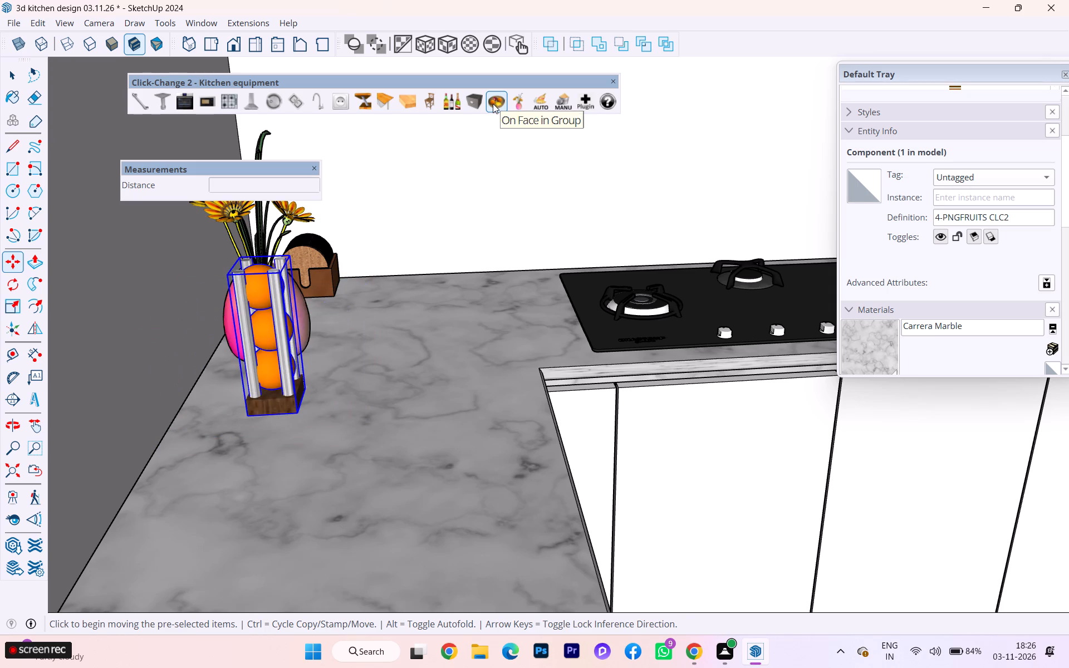
{"action": "left_click", "coordinate": [493, 104]}
{"action": "left_click", "coordinate": [493, 104]}
{"action": "left_click", "coordinate": [493, 104]}
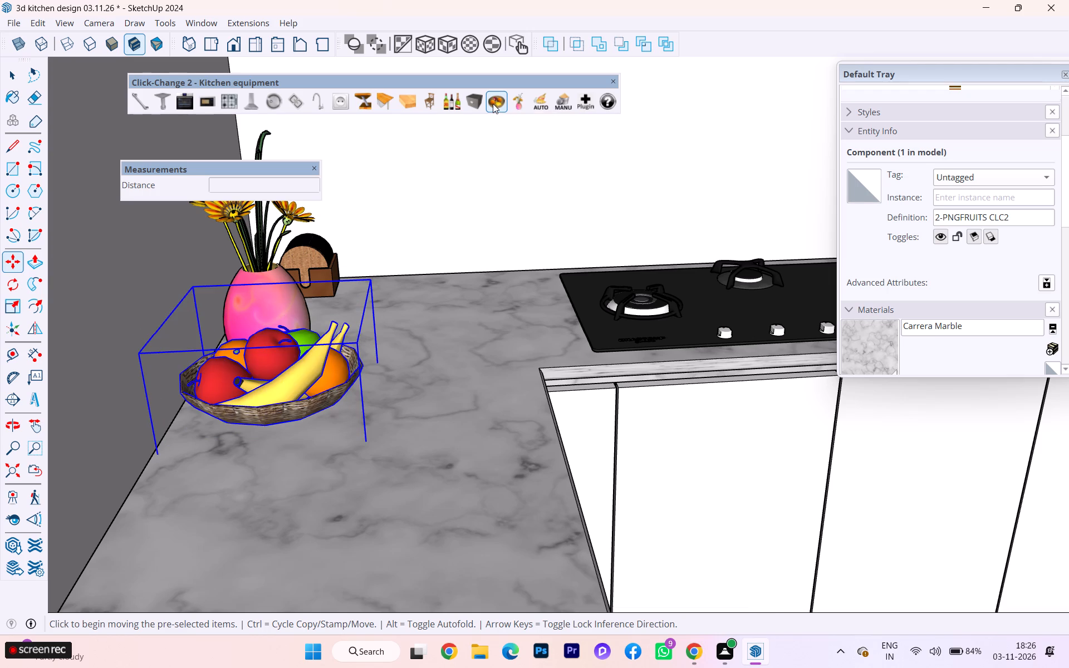
{"action": "left_click", "coordinate": [16, 79]}
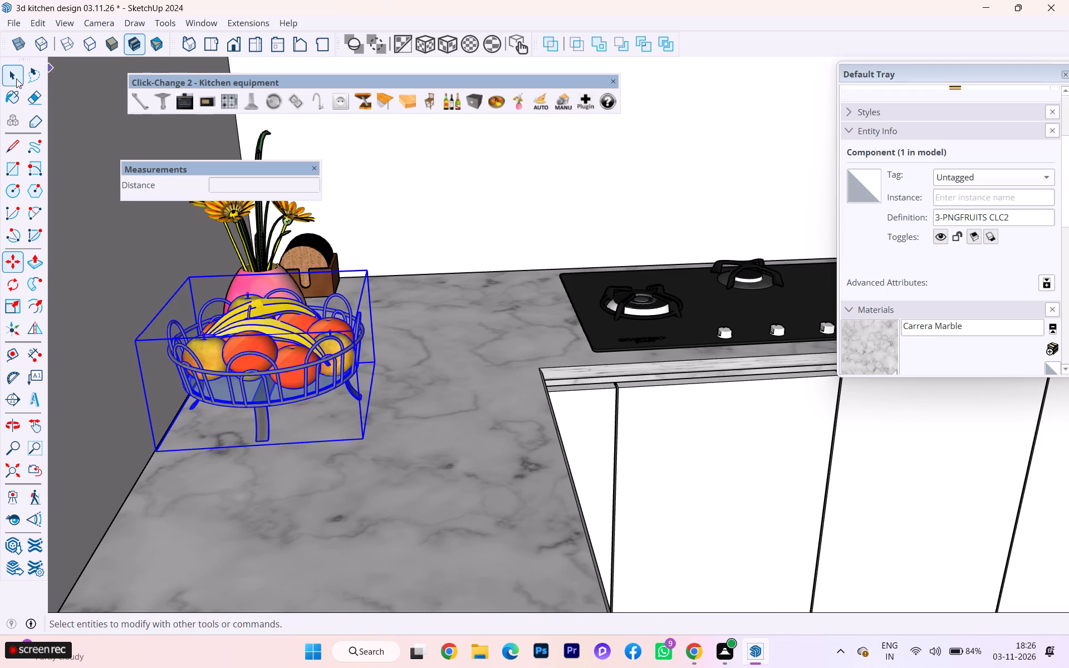
{"action": "left_click", "coordinate": [691, 418]}
Move the pink flower vase slightly away from the fruit basket toward the wooden holder in the countertop corner, and deselect it.
{"action": "scroll", "coordinate": [576, 352], "scroll_direction": "down", "scroll_amount": 3}
{"action": "scroll", "coordinate": [576, 352], "scroll_direction": "up", "scroll_amount": 2}
{"action": "scroll", "coordinate": [551, 342], "scroll_direction": "down", "scroll_amount": 2}
{"action": "scroll", "coordinate": [550, 342], "scroll_direction": "up", "scroll_amount": 1}
{"action": "scroll", "coordinate": [550, 342], "scroll_direction": "down", "scroll_amount": 2}
{"action": "middle_click_drag", "start_coordinate": [519, 339], "coordinate": [272, 336]}
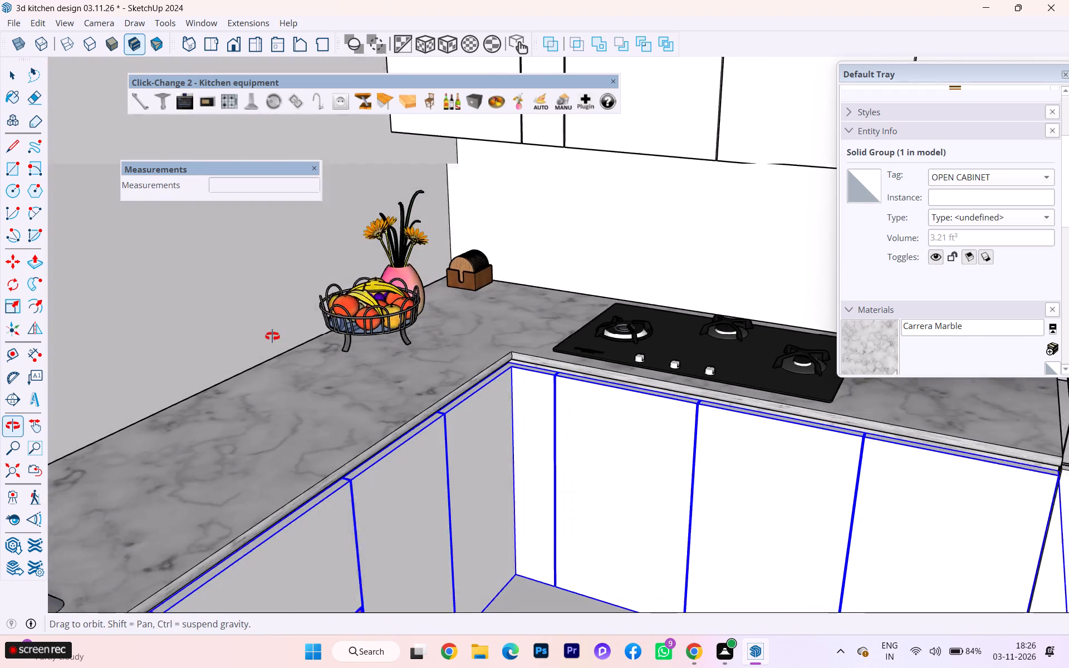
{"action": "middle_click_drag", "start_coordinate": [272, 336], "coordinate": [266, 327]}
{"action": "scroll", "coordinate": [475, 302], "scroll_direction": "up", "scroll_amount": 1}
{"action": "scroll", "coordinate": [478, 301], "scroll_direction": "down", "scroll_amount": 1}
{"action": "scroll", "coordinate": [478, 301], "scroll_direction": "up", "scroll_amount": 4}
{"action": "scroll", "coordinate": [479, 301], "scroll_direction": "down", "scroll_amount": 3}
{"action": "scroll", "coordinate": [470, 289], "scroll_direction": "up", "scroll_amount": 4}
{"action": "scroll", "coordinate": [469, 289], "scroll_direction": "down", "scroll_amount": 1}
{"action": "scroll", "coordinate": [469, 289], "scroll_direction": "up", "scroll_amount": 2}
{"action": "scroll", "coordinate": [464, 289], "scroll_direction": "down", "scroll_amount": 1}
{"action": "scroll", "coordinate": [443, 294], "scroll_direction": "up", "scroll_amount": 1}
{"action": "left_click", "coordinate": [434, 297]}
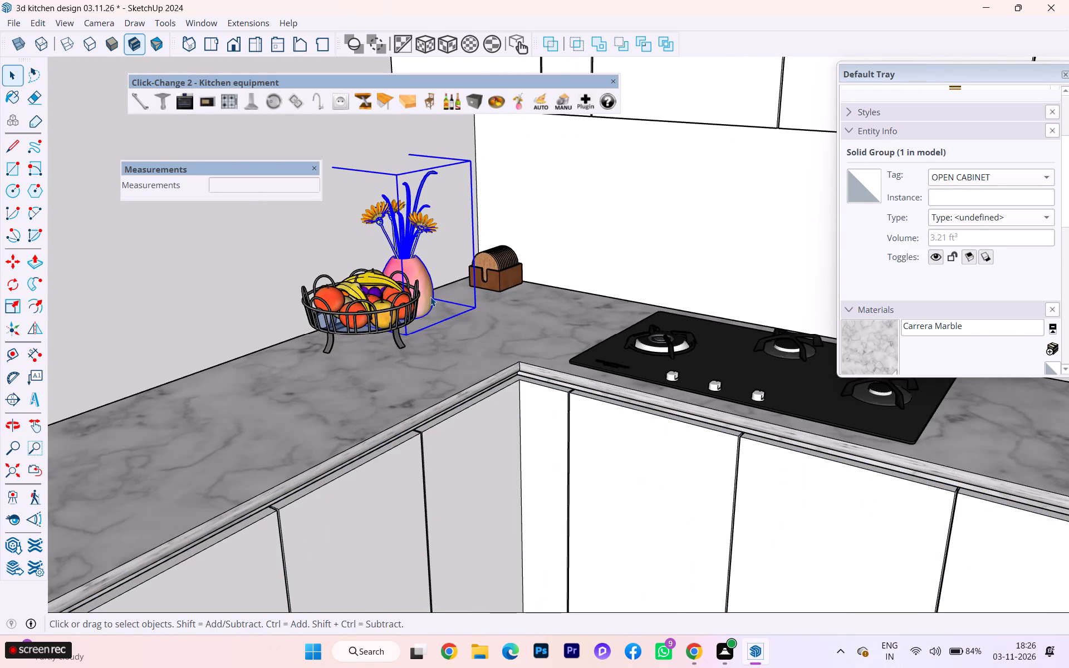
{"action": "key", "text": "m"}
{"action": "left_click", "coordinate": [428, 297]}
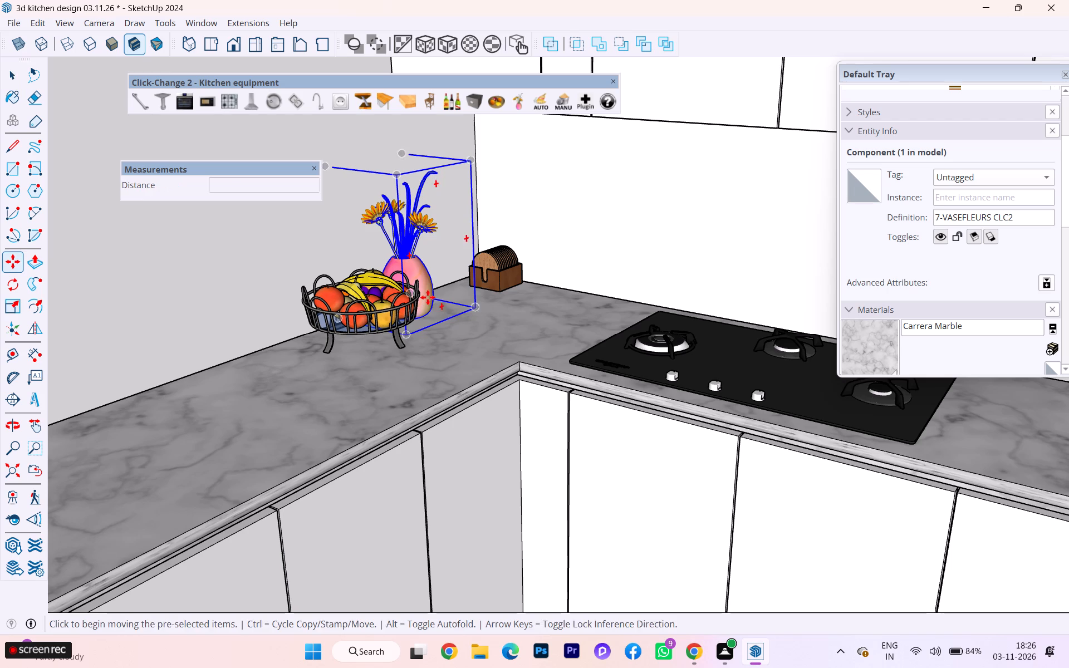
{"action": "left_click", "coordinate": [444, 285]}
{"action": "scroll", "coordinate": [527, 261], "scroll_direction": "down", "scroll_amount": 2}
{"action": "scroll", "coordinate": [533, 268], "scroll_direction": "up", "scroll_amount": 2}
{"action": "scroll", "coordinate": [537, 272], "scroll_direction": "down", "scroll_amount": 1}
{"action": "scroll", "coordinate": [541, 277], "scroll_direction": "up", "scroll_amount": 2}
{"action": "scroll", "coordinate": [541, 277], "scroll_direction": "down", "scroll_amount": 16}
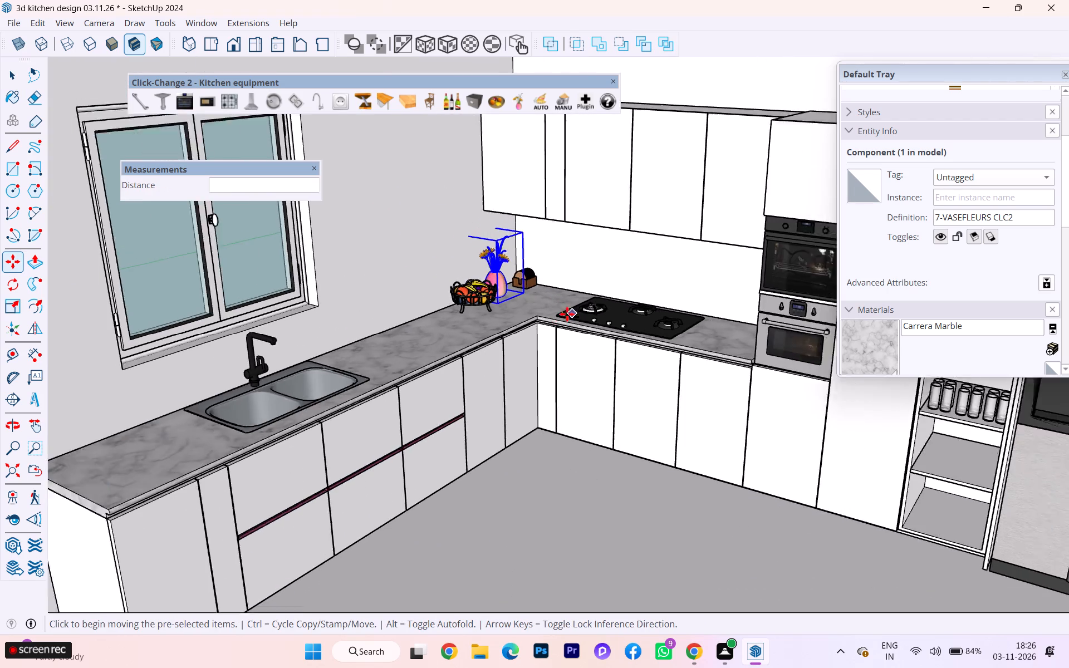
{"action": "scroll", "coordinate": [567, 314], "scroll_direction": "down", "scroll_amount": 4}
{"action": "key", "text": "space"}
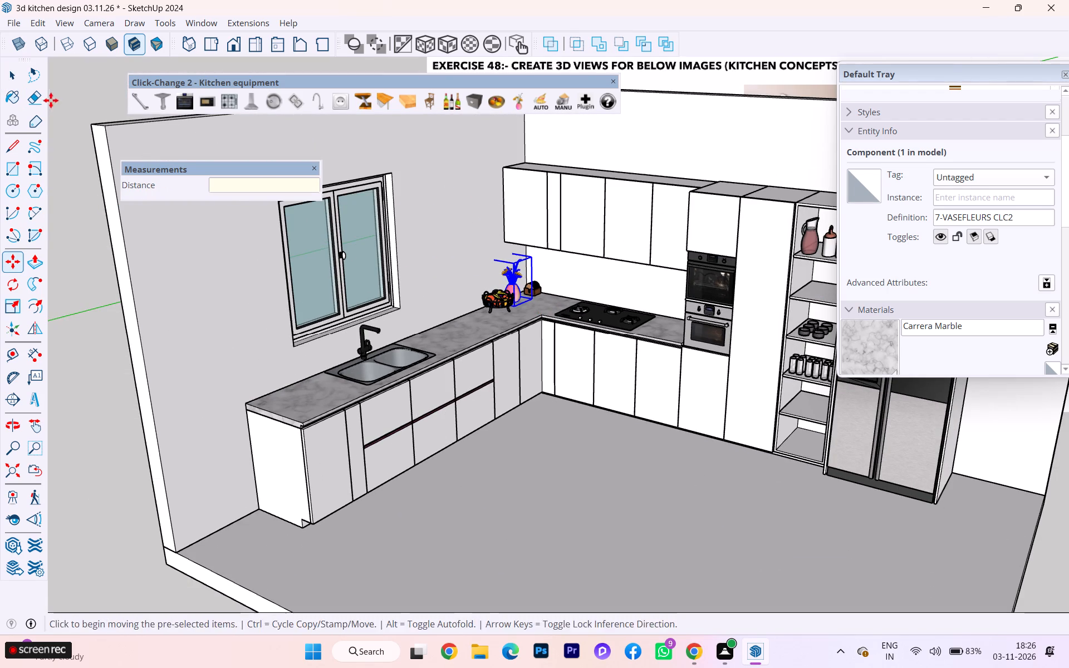
{"action": "left_click", "coordinate": [12, 80]}
{"action": "left_click", "coordinate": [54, 96]}
Insert a Click-Change electrical outlet on the side wall between the window and the flower vase.
{"action": "scroll", "coordinate": [346, 216], "scroll_direction": "up", "scroll_amount": 2}
{"action": "scroll", "coordinate": [387, 224], "scroll_direction": "down", "scroll_amount": 1}
{"action": "scroll", "coordinate": [399, 227], "scroll_direction": "up", "scroll_amount": 5}
{"action": "scroll", "coordinate": [550, 287], "scroll_direction": "up", "scroll_amount": 3}
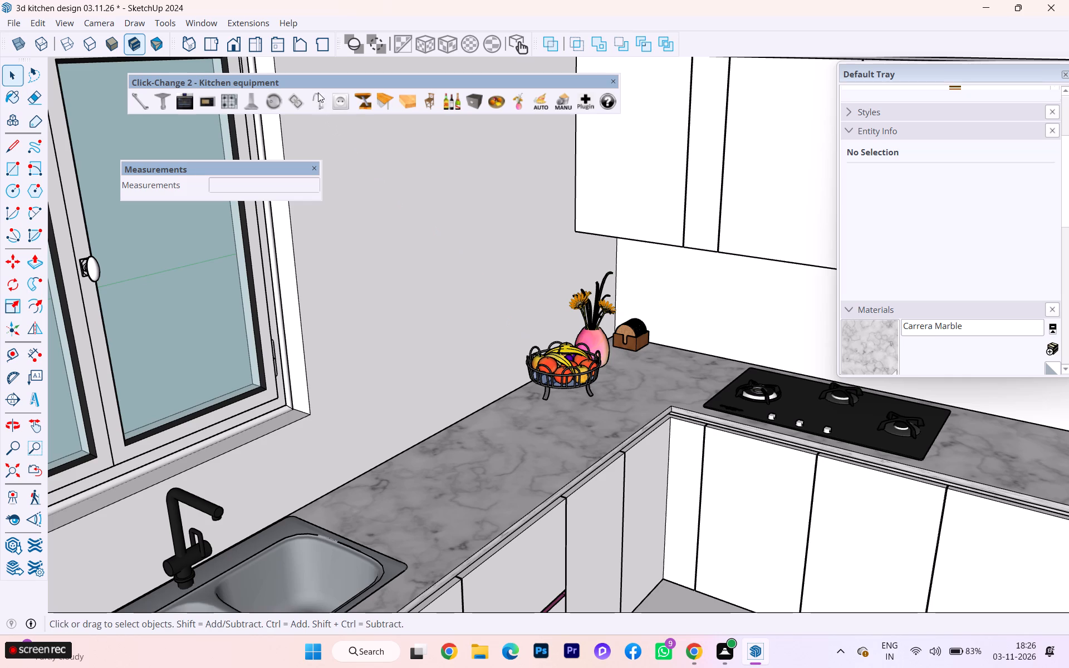
{"action": "left_click", "coordinate": [337, 103]}
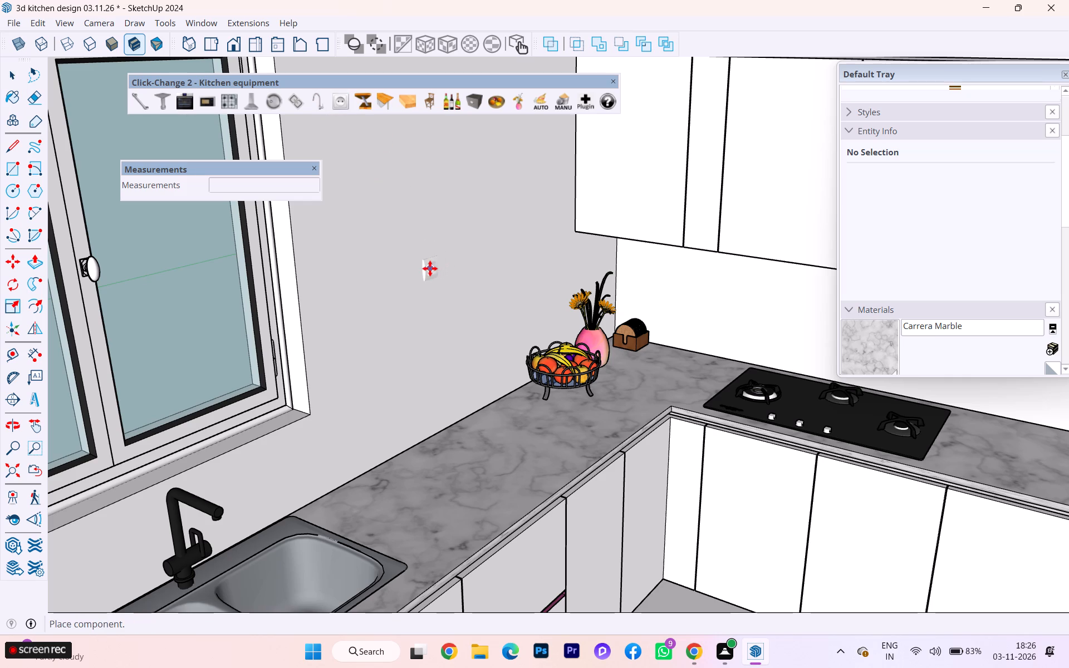
{"action": "left_click", "coordinate": [430, 268]}
Cycle the wall outlet through the Click-Change electrical variants to the 4-PRISEELC plate with two sockets.
{"action": "scroll", "coordinate": [436, 253], "scroll_direction": "up", "scroll_amount": 5}
{"action": "scroll", "coordinate": [436, 259], "scroll_direction": "down", "scroll_amount": 4}
{"action": "scroll", "coordinate": [437, 268], "scroll_direction": "up", "scroll_amount": 5}
{"action": "scroll", "coordinate": [464, 301], "scroll_direction": "down", "scroll_amount": 4}
{"action": "scroll", "coordinate": [464, 301], "scroll_direction": "up", "scroll_amount": 1}
{"action": "scroll", "coordinate": [464, 301], "scroll_direction": "down", "scroll_amount": 2}
{"action": "scroll", "coordinate": [464, 301], "scroll_direction": "up", "scroll_amount": 2}
{"action": "scroll", "coordinate": [464, 301], "scroll_direction": "down", "scroll_amount": 1}
{"action": "scroll", "coordinate": [464, 301], "scroll_direction": "up", "scroll_amount": 5}
{"action": "scroll", "coordinate": [437, 297], "scroll_direction": "down", "scroll_amount": 1}
{"action": "scroll", "coordinate": [434, 296], "scroll_direction": "up", "scroll_amount": 6}
{"action": "scroll", "coordinate": [426, 296], "scroll_direction": "down", "scroll_amount": 1}
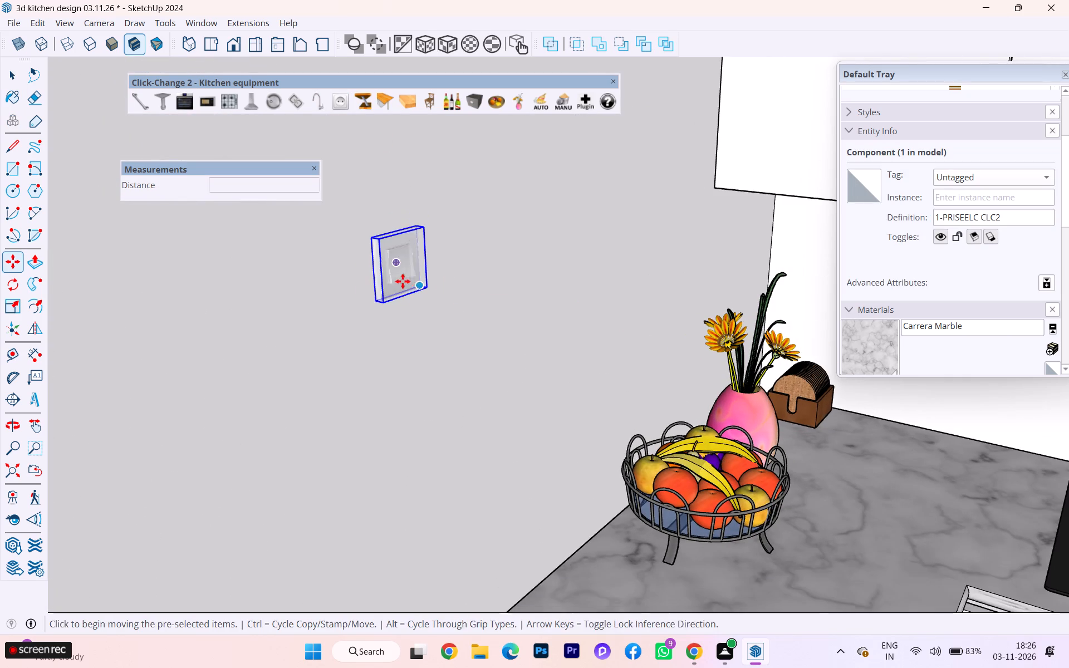
{"action": "scroll", "coordinate": [296, 144], "scroll_direction": "down", "scroll_amount": 2}
{"action": "scroll", "coordinate": [296, 146], "scroll_direction": "up", "scroll_amount": 2}
{"action": "scroll", "coordinate": [405, 244], "scroll_direction": "down", "scroll_amount": 1}
{"action": "scroll", "coordinate": [408, 246], "scroll_direction": "up", "scroll_amount": 2}
{"action": "scroll", "coordinate": [410, 247], "scroll_direction": "down", "scroll_amount": 3}
{"action": "scroll", "coordinate": [438, 250], "scroll_direction": "up", "scroll_amount": 2}
{"action": "scroll", "coordinate": [443, 250], "scroll_direction": "down", "scroll_amount": 1}
{"action": "scroll", "coordinate": [447, 250], "scroll_direction": "up", "scroll_amount": 1}
{"action": "scroll", "coordinate": [447, 250], "scroll_direction": "down", "scroll_amount": 4}
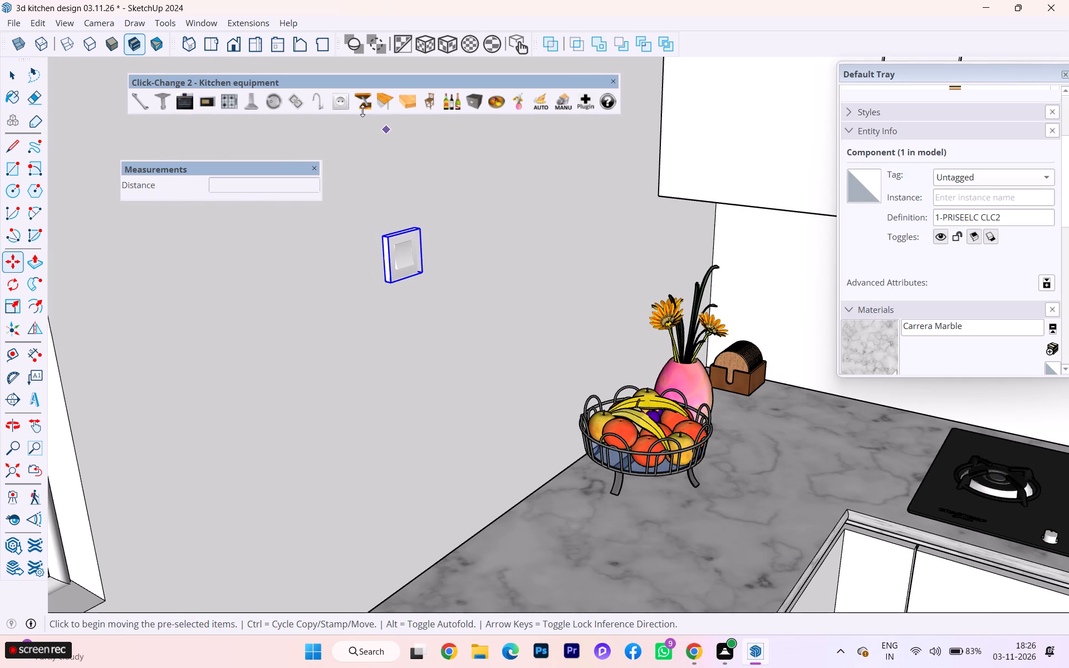
{"action": "left_click", "coordinate": [342, 99]}
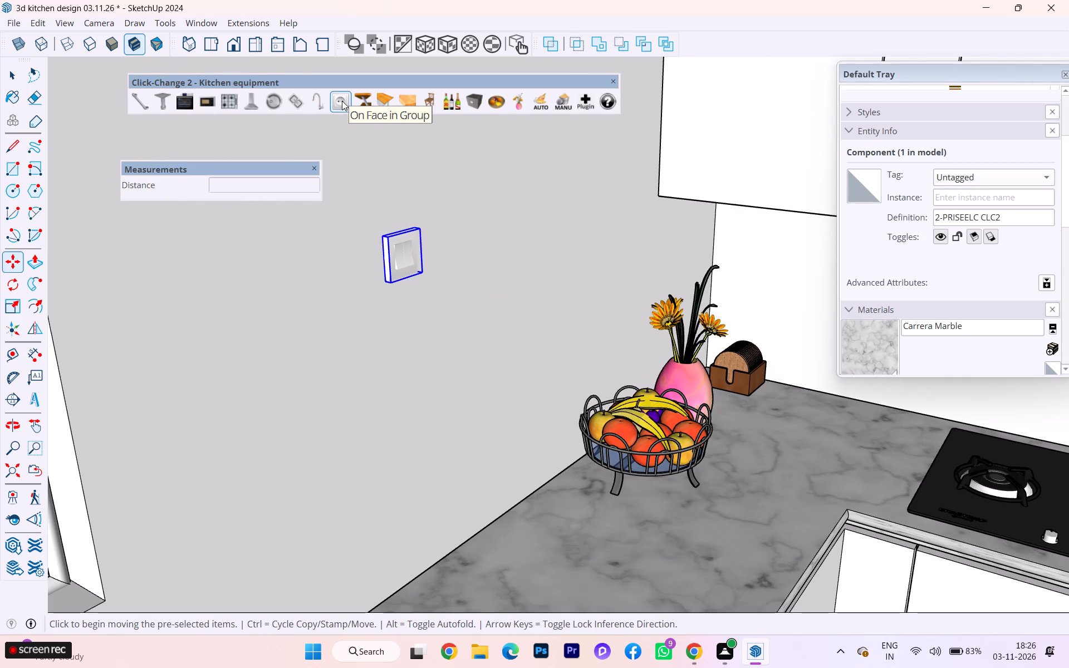
{"action": "scroll", "coordinate": [498, 259], "scroll_direction": "down", "scroll_amount": 1}
{"action": "scroll", "coordinate": [500, 263], "scroll_direction": "up", "scroll_amount": 1}
{"action": "scroll", "coordinate": [502, 267], "scroll_direction": "down", "scroll_amount": 10}
{"action": "scroll", "coordinate": [600, 346], "scroll_direction": "up", "scroll_amount": 2}
{"action": "scroll", "coordinate": [600, 346], "scroll_direction": "down", "scroll_amount": 7}
{"action": "scroll", "coordinate": [602, 341], "scroll_direction": "up", "scroll_amount": 2}
{"action": "scroll", "coordinate": [602, 341], "scroll_direction": "down", "scroll_amount": 1}
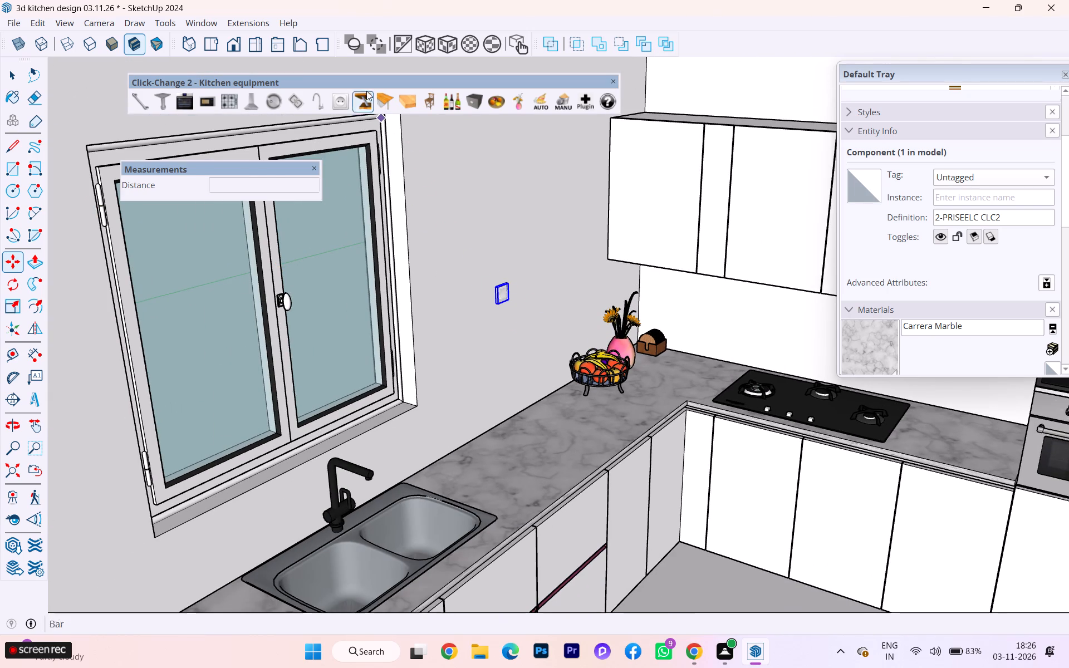
{"action": "left_click", "coordinate": [334, 100]}
{"action": "scroll", "coordinate": [516, 240], "scroll_direction": "up", "scroll_amount": 8}
{"action": "scroll", "coordinate": [518, 302], "scroll_direction": "down", "scroll_amount": 1}
{"action": "scroll", "coordinate": [518, 302], "scroll_direction": "up", "scroll_amount": 3}
{"action": "scroll", "coordinate": [518, 302], "scroll_direction": "down", "scroll_amount": 5}
{"action": "scroll", "coordinate": [518, 302], "scroll_direction": "up", "scroll_amount": 3}
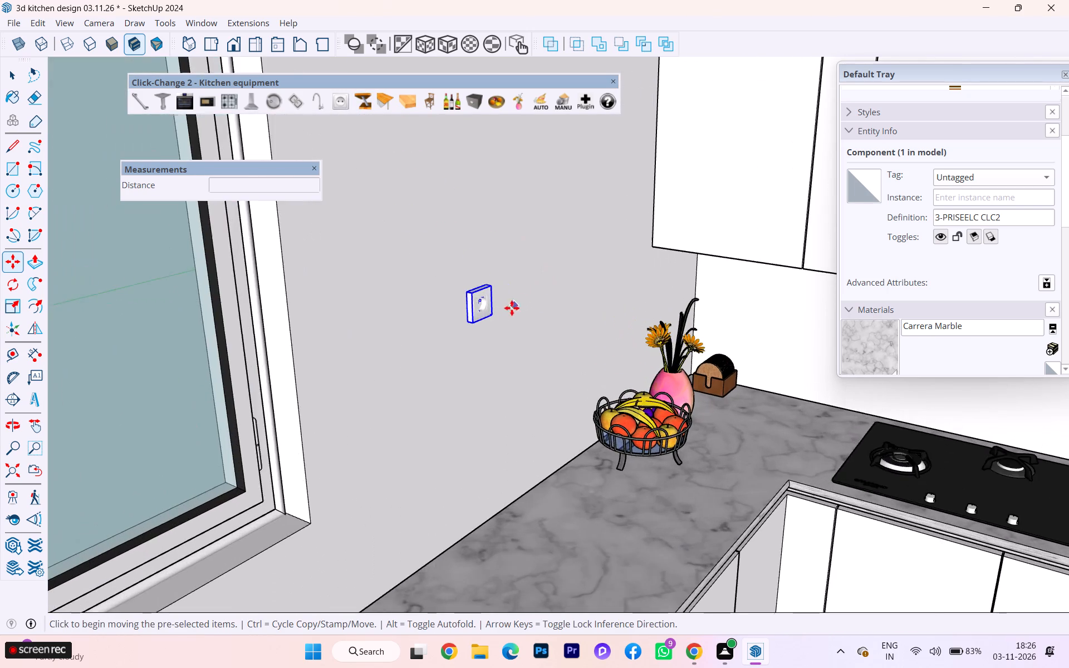
{"action": "scroll", "coordinate": [503, 310], "scroll_direction": "up", "scroll_amount": 4}
{"action": "scroll", "coordinate": [502, 310], "scroll_direction": "down", "scroll_amount": 3}
{"action": "scroll", "coordinate": [502, 310], "scroll_direction": "up", "scroll_amount": 2}
{"action": "scroll", "coordinate": [490, 292], "scroll_direction": "down", "scroll_amount": 7}
{"action": "scroll", "coordinate": [496, 291], "scroll_direction": "up", "scroll_amount": 4}
{"action": "scroll", "coordinate": [499, 291], "scroll_direction": "down", "scroll_amount": 1}
{"action": "scroll", "coordinate": [646, 273], "scroll_direction": "down", "scroll_amount": 4}
{"action": "scroll", "coordinate": [646, 273], "scroll_direction": "up", "scroll_amount": 4}
{"action": "scroll", "coordinate": [646, 273], "scroll_direction": "down", "scroll_amount": 7}
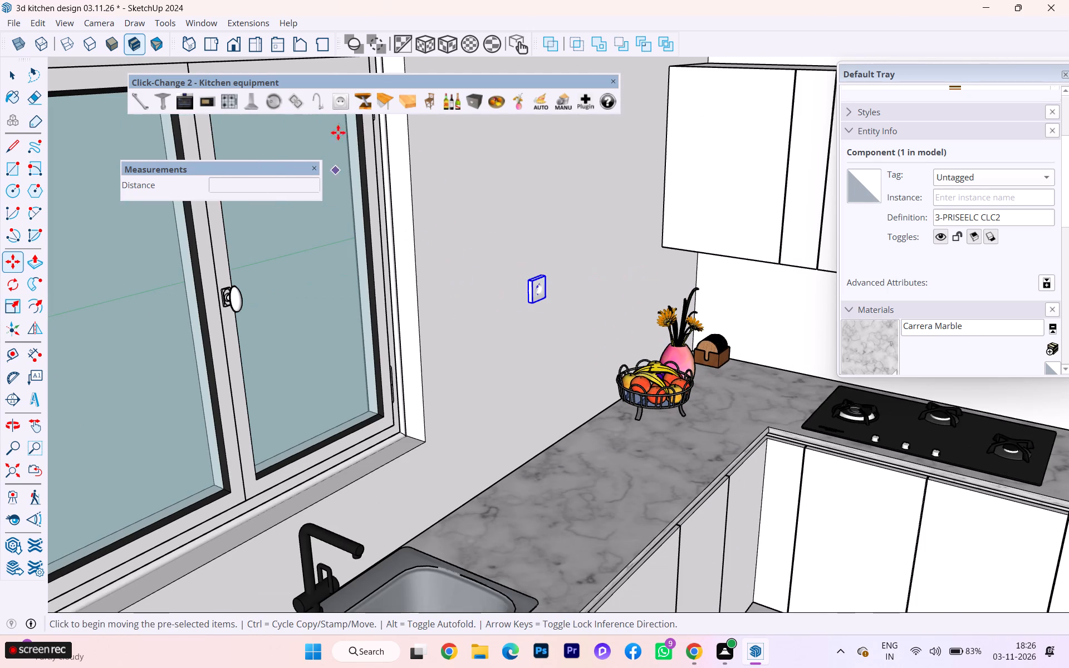
{"action": "left_click", "coordinate": [341, 98]}
Examine the wall outlet plate up close and its placement within the wider kitchen view.
{"action": "scroll", "coordinate": [527, 271], "scroll_direction": "up", "scroll_amount": 9}
{"action": "scroll", "coordinate": [528, 276], "scroll_direction": "down", "scroll_amount": 1}
{"action": "scroll", "coordinate": [528, 277], "scroll_direction": "up", "scroll_amount": 18}
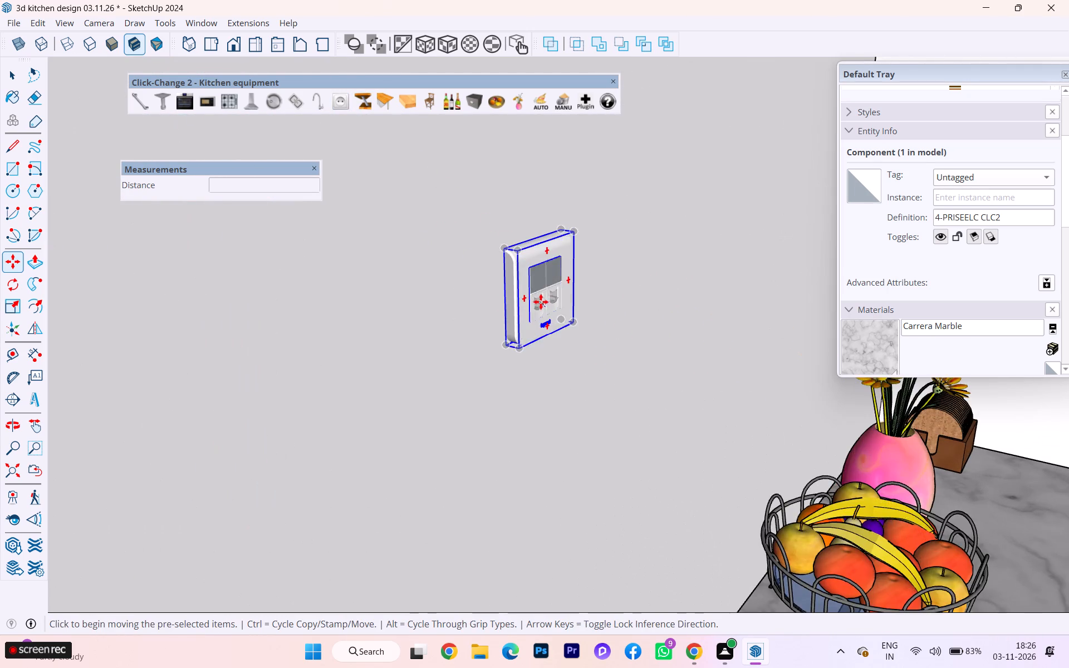
{"action": "scroll", "coordinate": [559, 291], "scroll_direction": "down", "scroll_amount": 2}
{"action": "scroll", "coordinate": [559, 291], "scroll_direction": "up", "scroll_amount": 13}
{"action": "scroll", "coordinate": [559, 291], "scroll_direction": "down", "scroll_amount": 3}
{"action": "scroll", "coordinate": [559, 291], "scroll_direction": "up", "scroll_amount": 8}
{"action": "scroll", "coordinate": [518, 225], "scroll_direction": "down", "scroll_amount": 1}
{"action": "scroll", "coordinate": [518, 225], "scroll_direction": "up", "scroll_amount": 3}
{"action": "scroll", "coordinate": [518, 225], "scroll_direction": "down", "scroll_amount": 5}
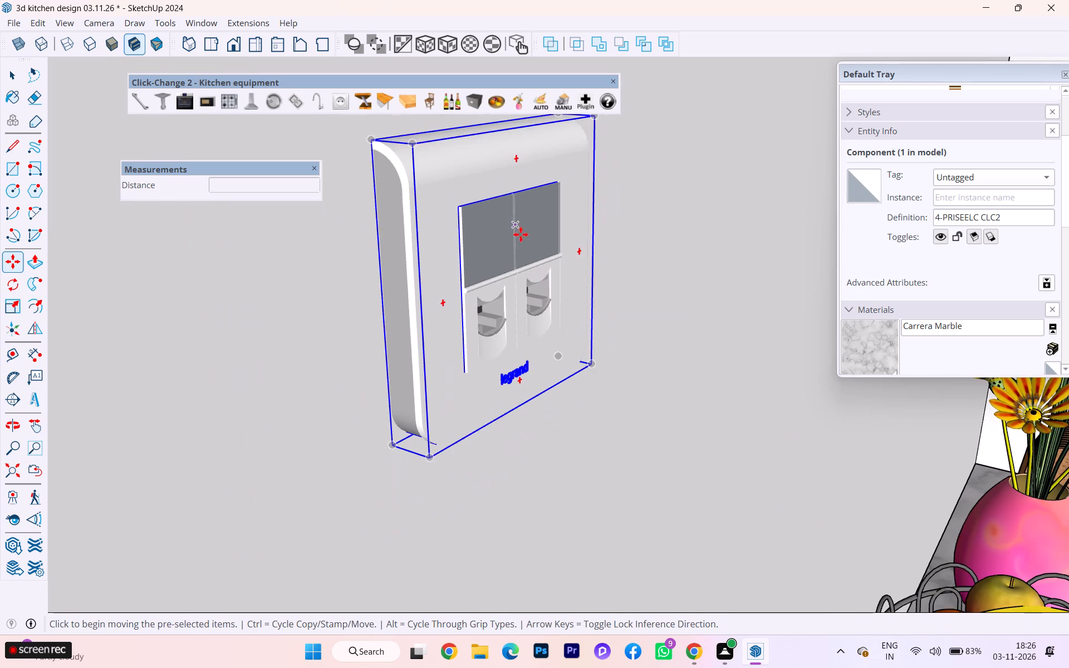
{"action": "scroll", "coordinate": [526, 237], "scroll_direction": "down", "scroll_amount": 7}
{"action": "scroll", "coordinate": [529, 244], "scroll_direction": "up", "scroll_amount": 2}
{"action": "scroll", "coordinate": [529, 244], "scroll_direction": "down", "scroll_amount": 2}
{"action": "scroll", "coordinate": [531, 245], "scroll_direction": "up", "scroll_amount": 1}
{"action": "scroll", "coordinate": [586, 229], "scroll_direction": "down", "scroll_amount": 20}
{"action": "scroll", "coordinate": [614, 244], "scroll_direction": "down", "scroll_amount": 3}
{"action": "scroll", "coordinate": [615, 244], "scroll_direction": "up", "scroll_amount": 3}
{"action": "scroll", "coordinate": [615, 244], "scroll_direction": "down", "scroll_amount": 2}
{"action": "scroll", "coordinate": [615, 244], "scroll_direction": "up", "scroll_amount": 1}
{"action": "scroll", "coordinate": [615, 243], "scroll_direction": "down", "scroll_amount": 1}
{"action": "scroll", "coordinate": [615, 243], "scroll_direction": "up", "scroll_amount": 1}
{"action": "scroll", "coordinate": [615, 243], "scroll_direction": "down", "scroll_amount": 15}
{"action": "scroll", "coordinate": [623, 235], "scroll_direction": "up", "scroll_amount": 1}
{"action": "scroll", "coordinate": [623, 235], "scroll_direction": "down", "scroll_amount": 3}
{"action": "scroll", "coordinate": [622, 238], "scroll_direction": "up", "scroll_amount": 1}
{"action": "scroll", "coordinate": [622, 238], "scroll_direction": "down", "scroll_amount": 4}
{"action": "scroll", "coordinate": [500, 270], "scroll_direction": "down", "scroll_amount": 1}
{"action": "left_click", "coordinate": [13, 77]}
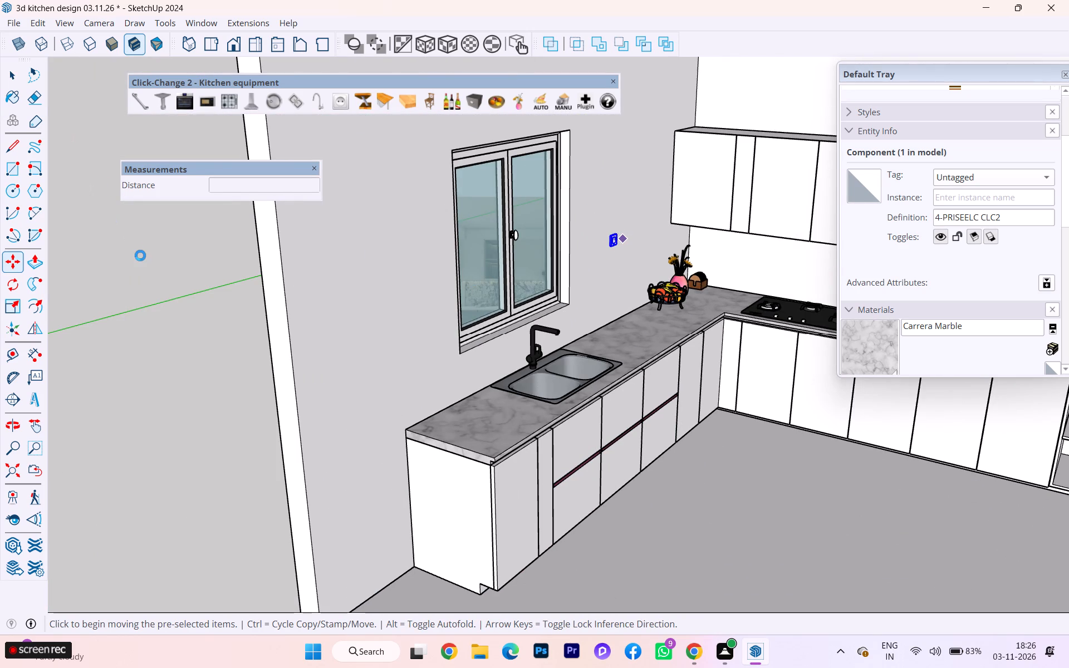
{"action": "left_click", "coordinate": [140, 256]}
{"action": "scroll", "coordinate": [151, 244], "scroll_direction": "down", "scroll_amount": 3}
{"action": "scroll", "coordinate": [151, 244], "scroll_direction": "up", "scroll_amount": 1}
{"action": "scroll", "coordinate": [152, 244], "scroll_direction": "down", "scroll_amount": 5}
{"action": "scroll", "coordinate": [157, 247], "scroll_direction": "up", "scroll_amount": 1}
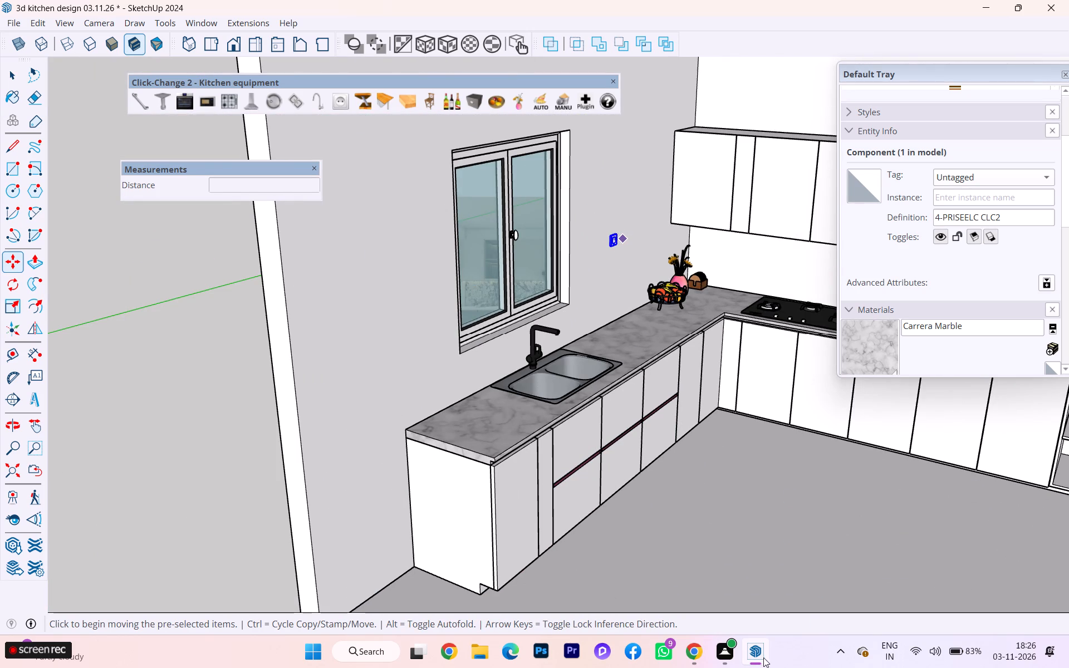
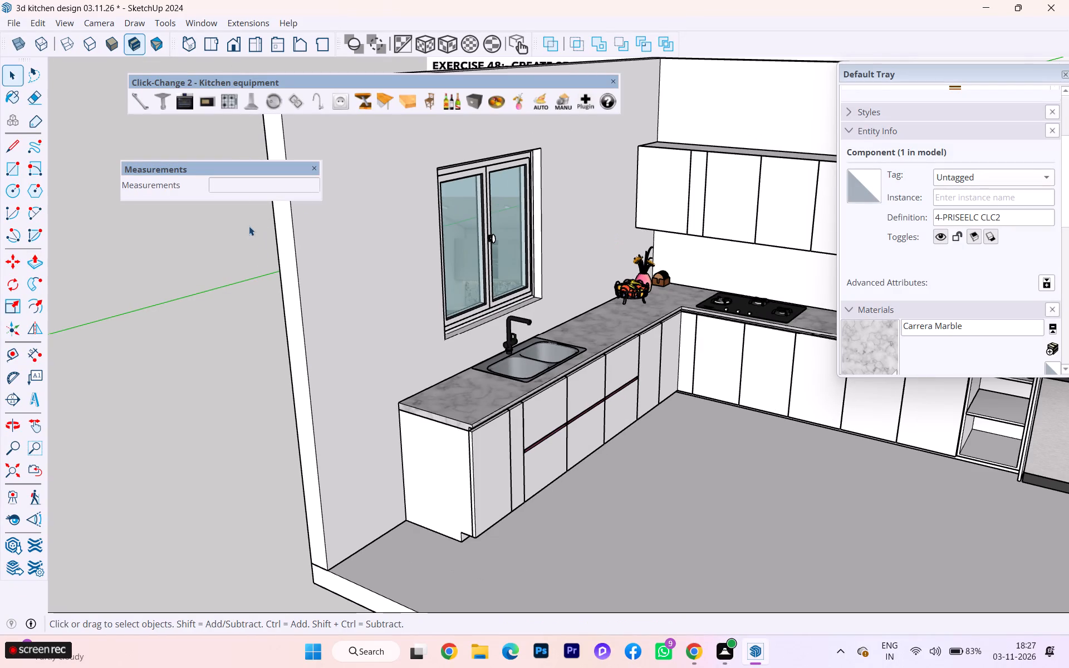
Shift the fruit basket along the countertop away from the pink flower vase, toward the sink.
{"action": "scroll", "coordinate": [263, 269], "scroll_direction": "up", "scroll_amount": 1}
{"action": "scroll", "coordinate": [263, 271], "scroll_direction": "down", "scroll_amount": 3}
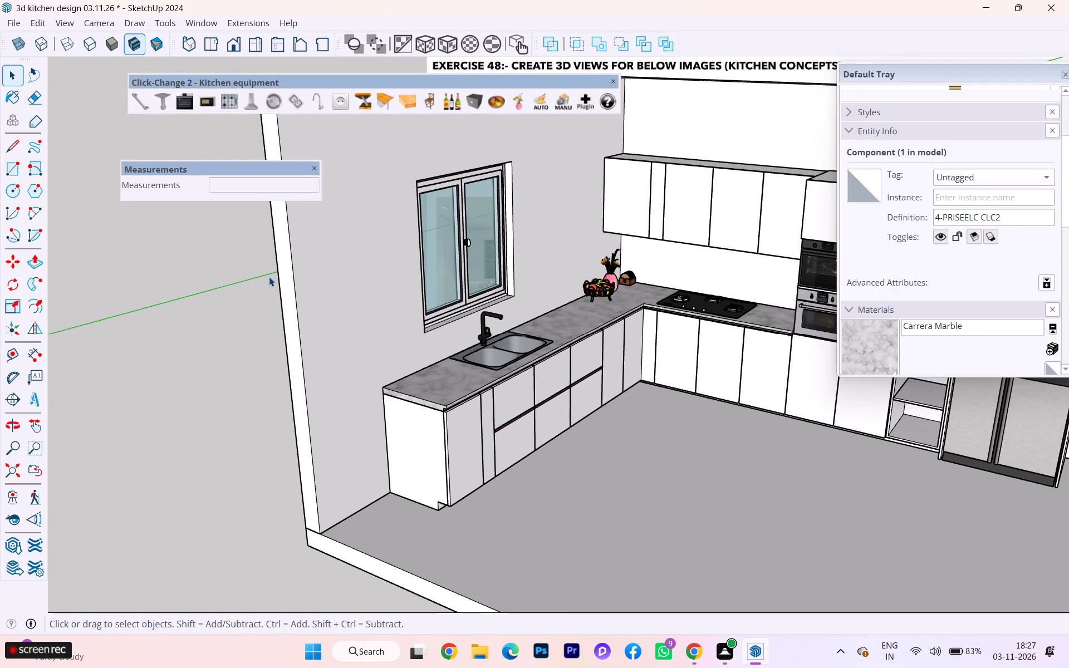
{"action": "scroll", "coordinate": [631, 287], "scroll_direction": "up", "scroll_amount": 3}
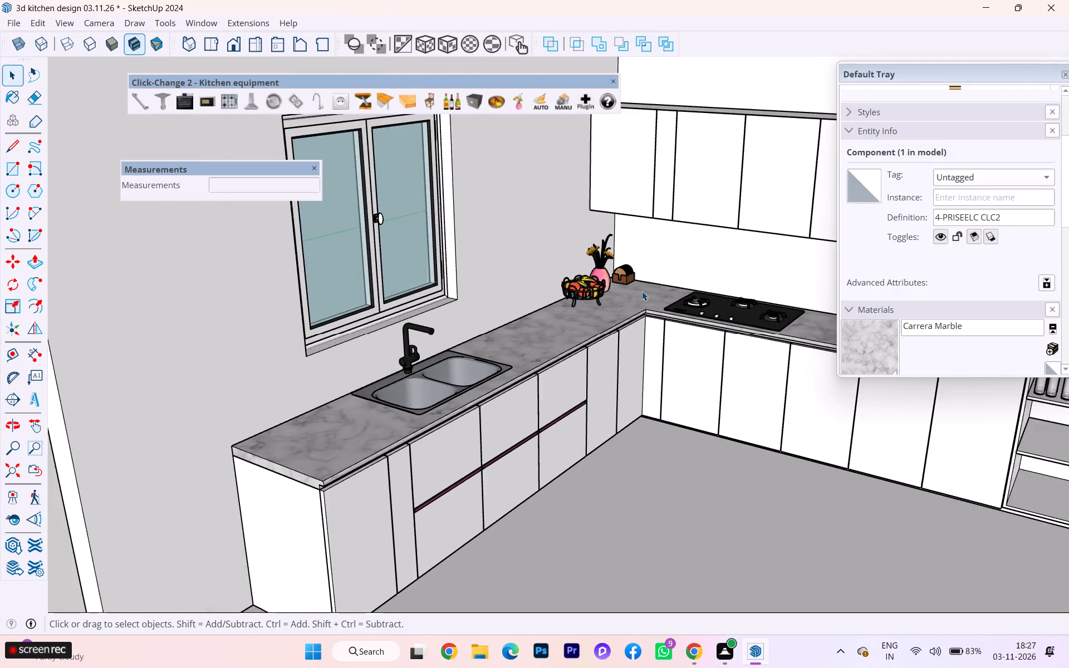
{"action": "scroll", "coordinate": [636, 292], "scroll_direction": "up", "scroll_amount": 1}
{"action": "scroll", "coordinate": [632, 293], "scroll_direction": "down", "scroll_amount": 3}
{"action": "scroll", "coordinate": [631, 293], "scroll_direction": "up", "scroll_amount": 1}
{"action": "scroll", "coordinate": [630, 293], "scroll_direction": "down", "scroll_amount": 1}
{"action": "scroll", "coordinate": [630, 293], "scroll_direction": "up", "scroll_amount": 2}
{"action": "scroll", "coordinate": [630, 293], "scroll_direction": "down", "scroll_amount": 1}
{"action": "scroll", "coordinate": [630, 293], "scroll_direction": "up", "scroll_amount": 2}
{"action": "scroll", "coordinate": [571, 297], "scroll_direction": "up", "scroll_amount": 1}
{"action": "scroll", "coordinate": [571, 297], "scroll_direction": "down", "scroll_amount": 2}
{"action": "scroll", "coordinate": [571, 297], "scroll_direction": "up", "scroll_amount": 6}
{"action": "scroll", "coordinate": [573, 295], "scroll_direction": "down", "scroll_amount": 1}
{"action": "scroll", "coordinate": [573, 295], "scroll_direction": "up", "scroll_amount": 1}
{"action": "scroll", "coordinate": [573, 295], "scroll_direction": "down", "scroll_amount": 2}
{"action": "scroll", "coordinate": [573, 295], "scroll_direction": "up", "scroll_amount": 4}
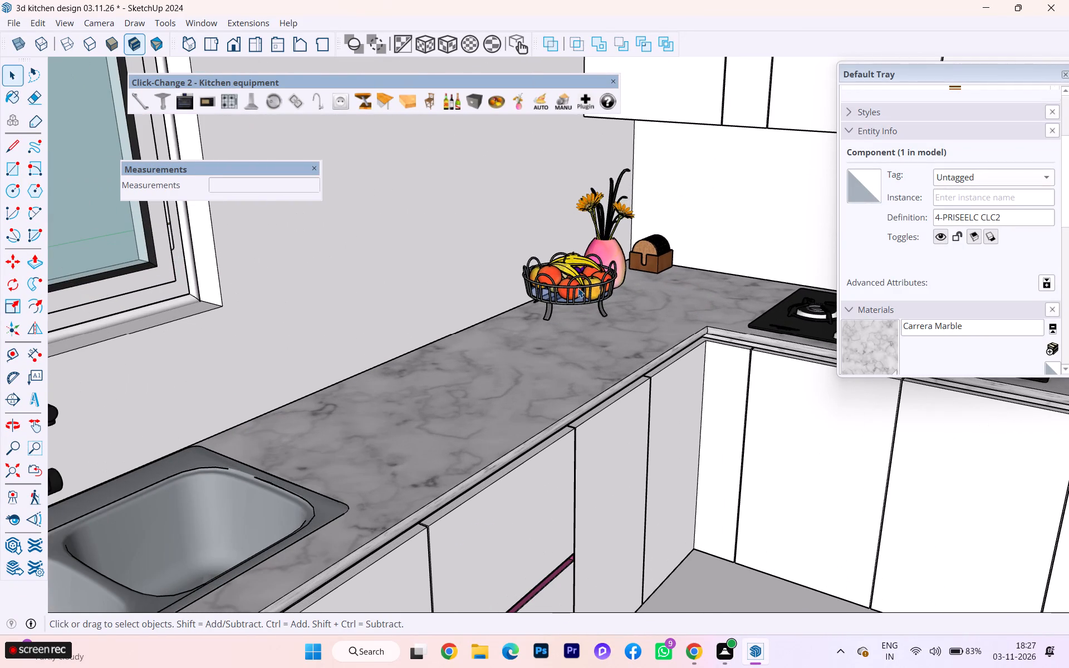
{"action": "left_click", "coordinate": [578, 288]}
{"action": "key", "text": "m"}
{"action": "left_click", "coordinate": [542, 287]}
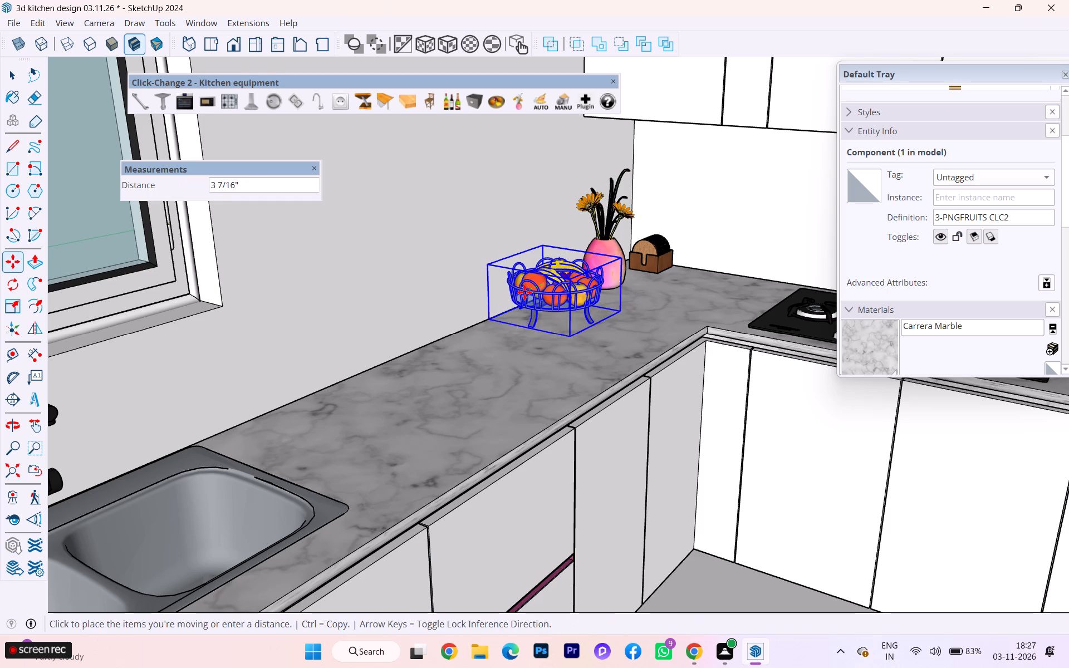
{"action": "left_click", "coordinate": [516, 297]}
{"action": "scroll", "coordinate": [573, 294], "scroll_direction": "down", "scroll_amount": 4}
{"action": "scroll", "coordinate": [582, 277], "scroll_direction": "up", "scroll_amount": 5}
{"action": "scroll", "coordinate": [601, 274], "scroll_direction": "down", "scroll_amount": 1}
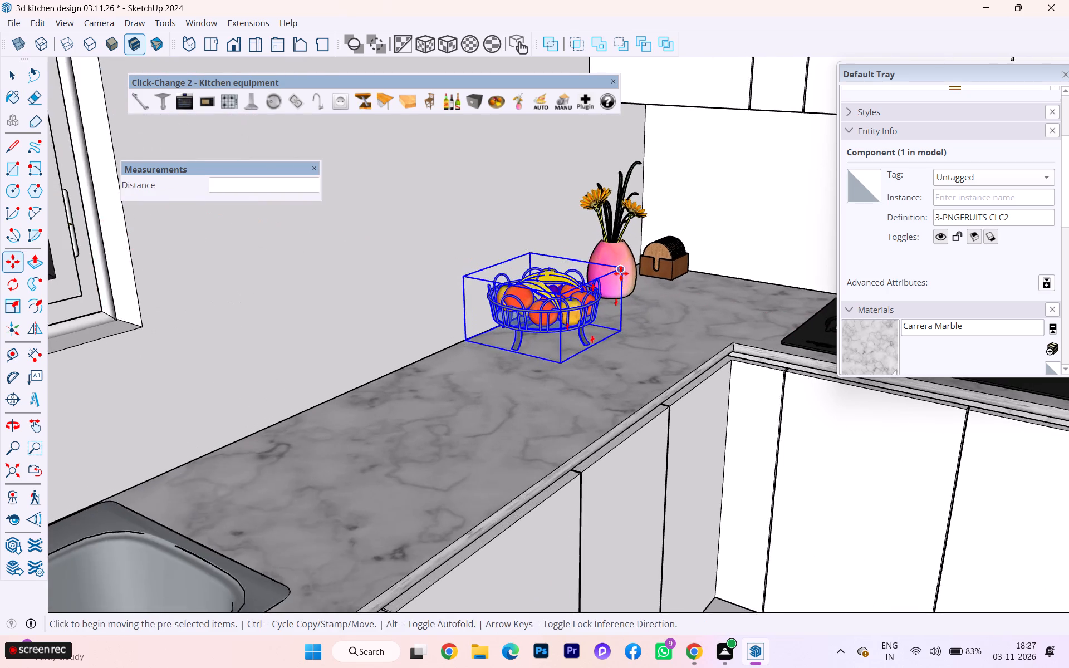
{"action": "scroll", "coordinate": [621, 273], "scroll_direction": "up", "scroll_amount": 1}
{"action": "scroll", "coordinate": [620, 272], "scroll_direction": "down", "scroll_amount": 2}
Move the fruit basket about 4 7/8" along the countertop back toward the flower vase, and deselect it.
{"action": "middle_click_drag", "start_coordinate": [620, 272], "coordinate": [388, 281]}
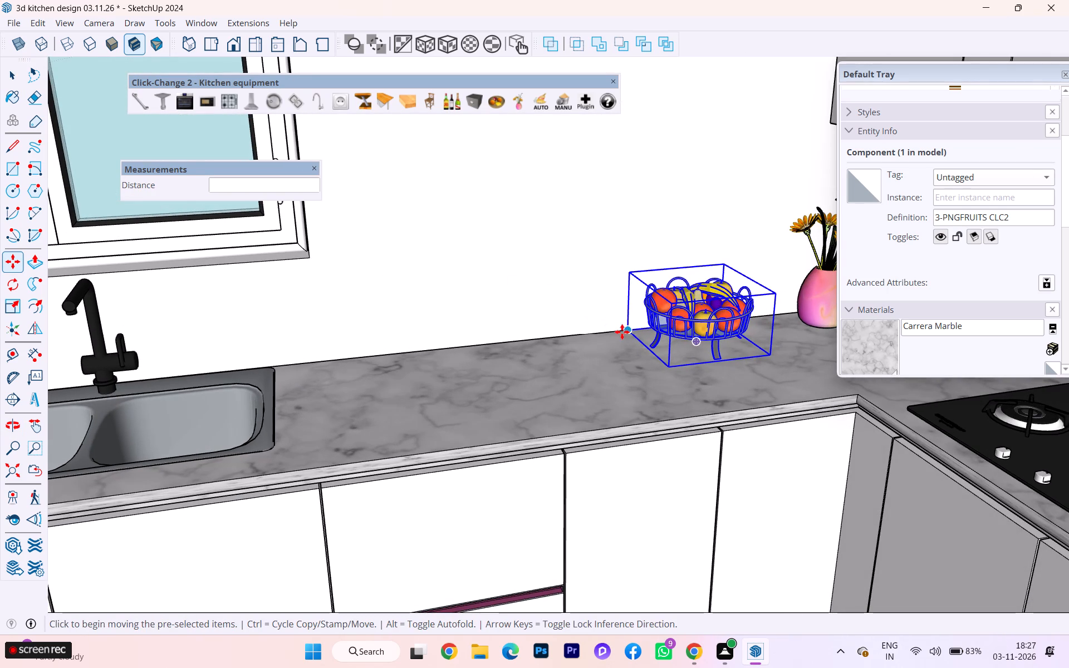
{"action": "key", "text": "m"}
{"action": "left_click", "coordinate": [682, 325]}
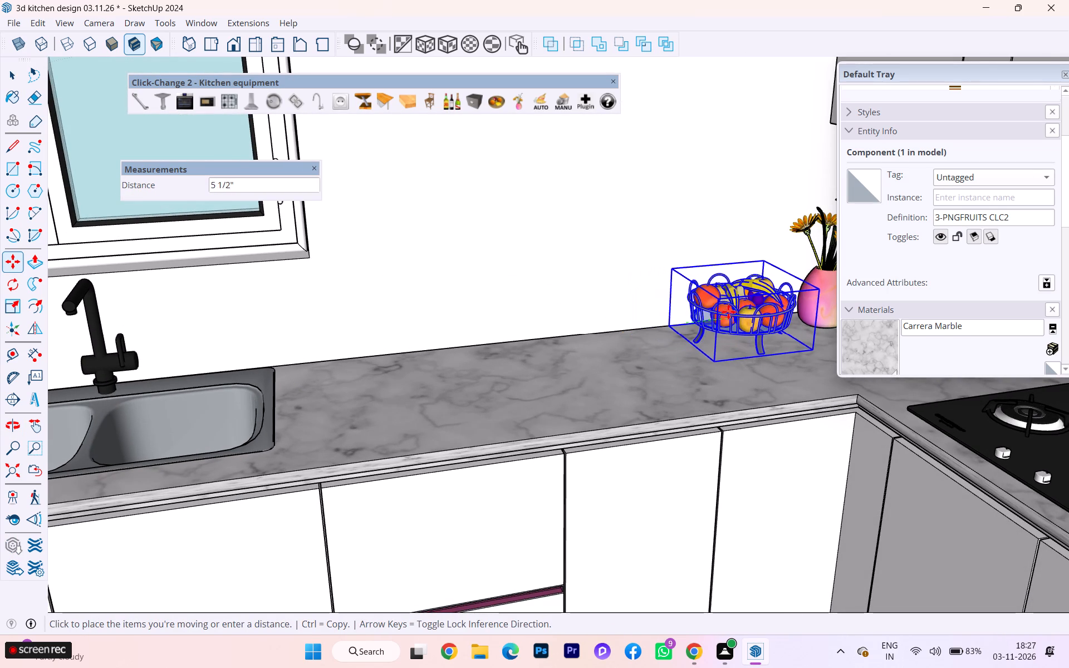
{"action": "left_click", "coordinate": [725, 312]}
{"action": "scroll", "coordinate": [688, 313], "scroll_direction": "down", "scroll_amount": 1}
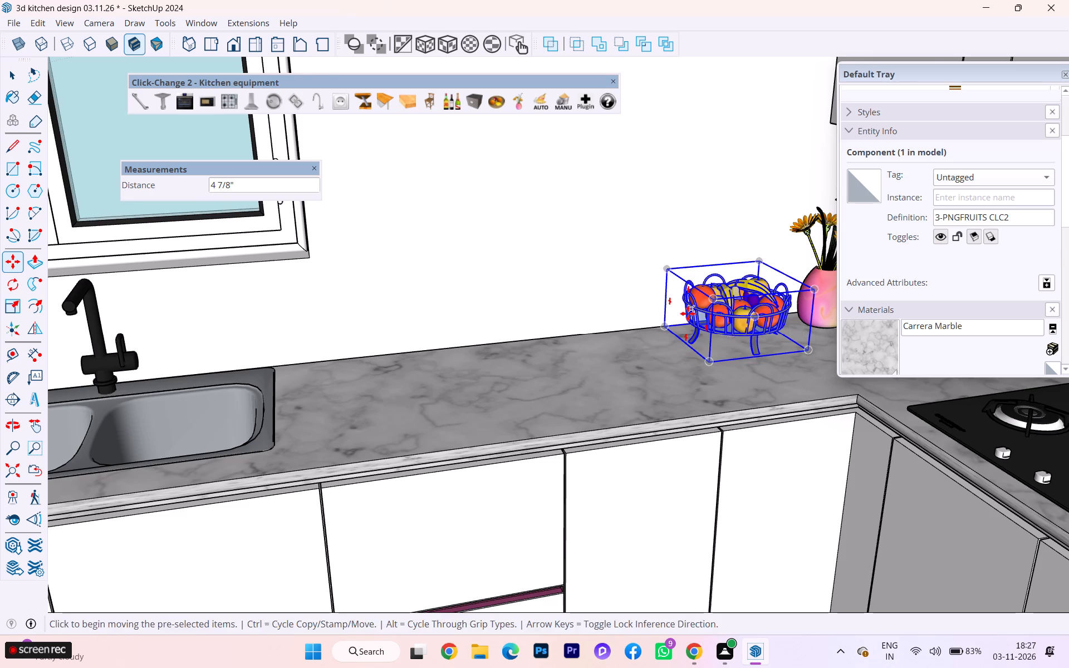
{"action": "middle_click_drag", "start_coordinate": [688, 313], "coordinate": [1025, 356]}
{"action": "scroll", "coordinate": [662, 268], "scroll_direction": "down", "scroll_amount": 5}
{"action": "scroll", "coordinate": [662, 268], "scroll_direction": "up", "scroll_amount": 1}
{"action": "scroll", "coordinate": [662, 268], "scroll_direction": "down", "scroll_amount": 5}
{"action": "scroll", "coordinate": [665, 271], "scroll_direction": "up", "scroll_amount": 2}
{"action": "scroll", "coordinate": [665, 271], "scroll_direction": "down", "scroll_amount": 1}
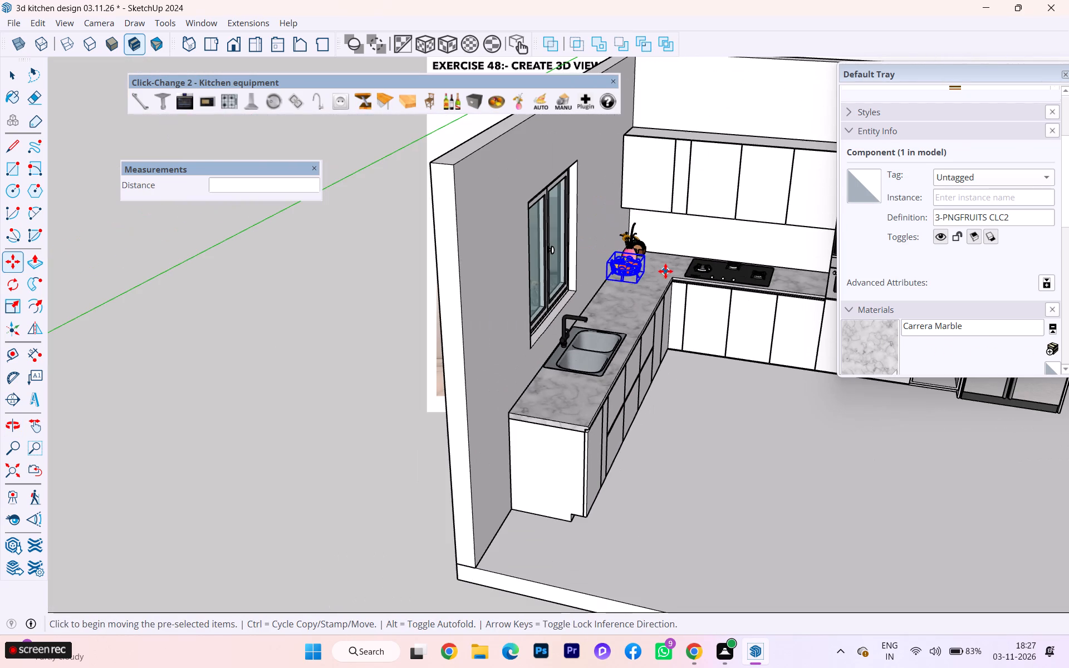
{"action": "left_click", "coordinate": [17, 78]}
{"action": "left_click", "coordinate": [335, 276]}
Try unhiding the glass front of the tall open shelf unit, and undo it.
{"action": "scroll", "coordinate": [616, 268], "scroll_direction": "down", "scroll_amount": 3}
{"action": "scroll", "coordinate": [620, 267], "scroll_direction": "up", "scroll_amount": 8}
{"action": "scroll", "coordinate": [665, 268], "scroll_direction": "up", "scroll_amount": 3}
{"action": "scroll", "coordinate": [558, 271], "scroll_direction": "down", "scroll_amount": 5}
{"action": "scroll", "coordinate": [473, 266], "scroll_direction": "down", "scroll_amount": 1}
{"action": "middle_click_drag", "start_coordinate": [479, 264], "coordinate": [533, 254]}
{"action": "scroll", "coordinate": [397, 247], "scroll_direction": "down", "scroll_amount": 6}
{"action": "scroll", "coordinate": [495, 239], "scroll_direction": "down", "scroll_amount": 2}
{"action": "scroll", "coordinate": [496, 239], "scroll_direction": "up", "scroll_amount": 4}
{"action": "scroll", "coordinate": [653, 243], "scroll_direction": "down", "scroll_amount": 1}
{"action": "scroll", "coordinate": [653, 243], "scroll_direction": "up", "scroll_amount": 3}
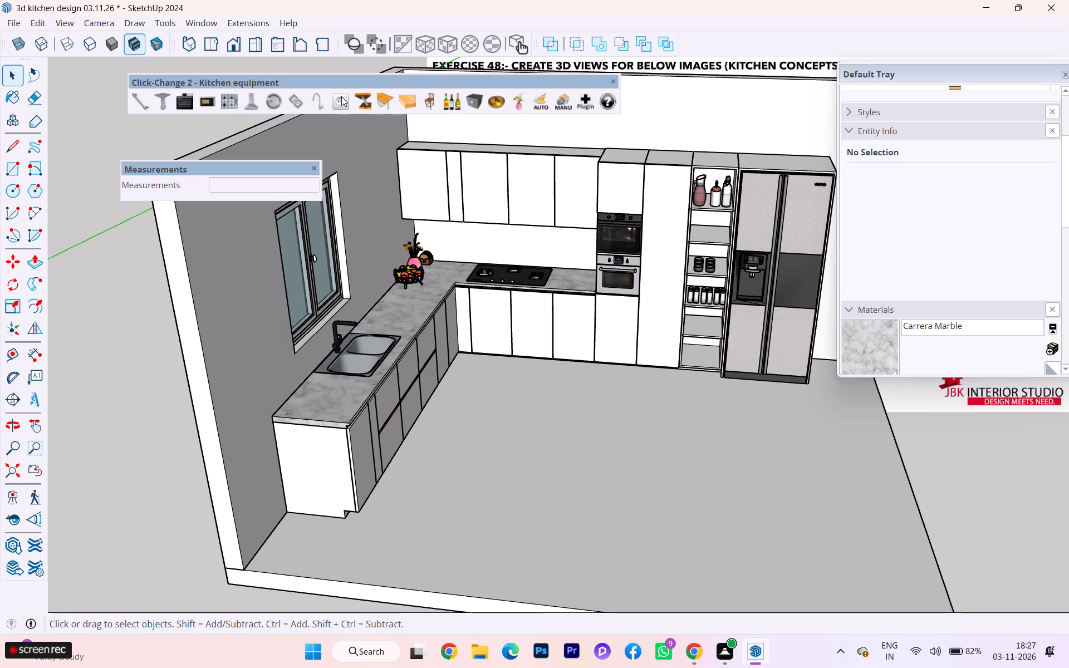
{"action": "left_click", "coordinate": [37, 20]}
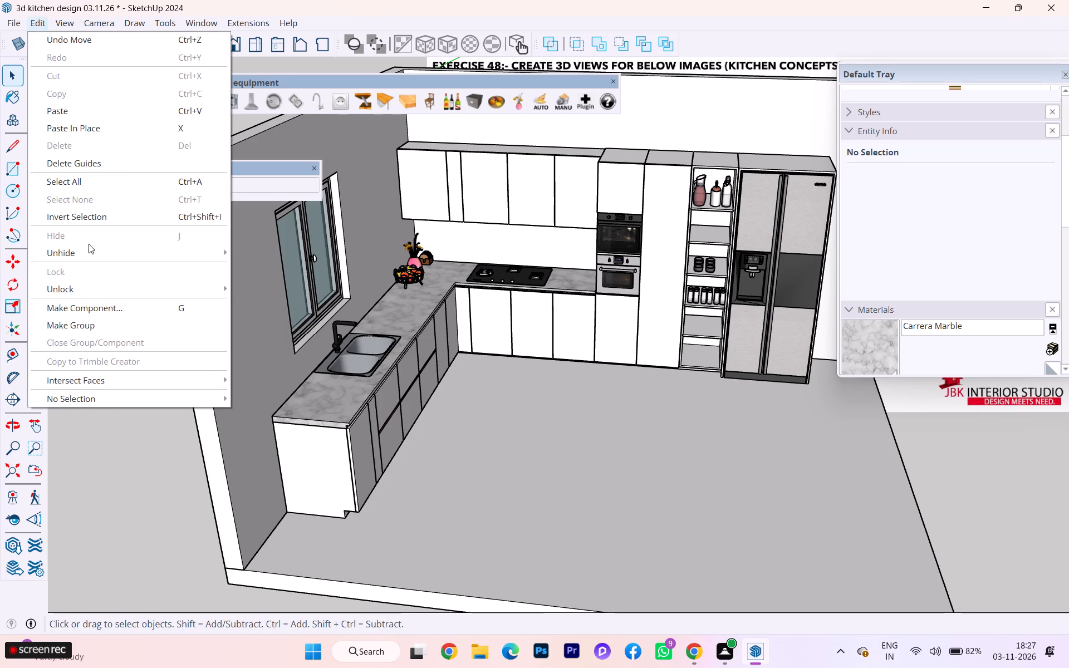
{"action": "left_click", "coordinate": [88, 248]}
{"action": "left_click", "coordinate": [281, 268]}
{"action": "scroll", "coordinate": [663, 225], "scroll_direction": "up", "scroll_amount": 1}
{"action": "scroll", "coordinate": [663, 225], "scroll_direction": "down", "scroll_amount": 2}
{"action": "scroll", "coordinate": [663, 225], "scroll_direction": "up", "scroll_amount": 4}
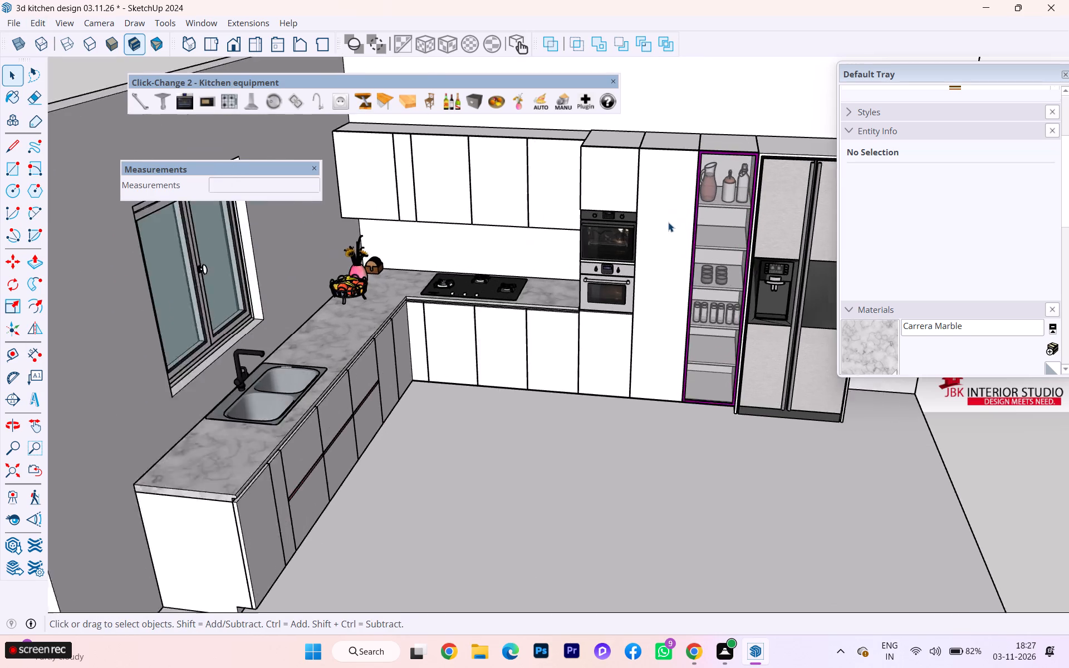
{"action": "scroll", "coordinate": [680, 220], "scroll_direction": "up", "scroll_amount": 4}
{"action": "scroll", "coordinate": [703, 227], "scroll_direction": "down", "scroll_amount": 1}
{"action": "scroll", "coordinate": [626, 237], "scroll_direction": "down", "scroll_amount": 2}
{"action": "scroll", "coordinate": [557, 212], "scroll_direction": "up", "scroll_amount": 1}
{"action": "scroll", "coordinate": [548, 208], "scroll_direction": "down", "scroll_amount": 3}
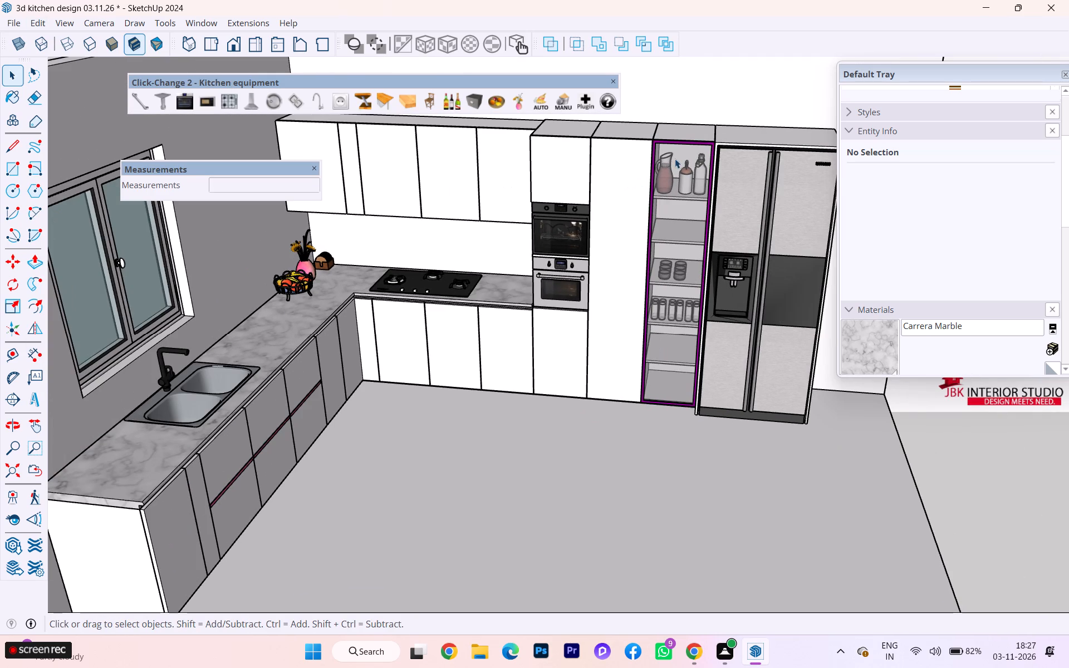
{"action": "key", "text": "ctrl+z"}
Delete the stray set of glasses lying outside the kitchen floor in front of the room.
{"action": "scroll", "coordinate": [497, 217], "scroll_direction": "down", "scroll_amount": 1}
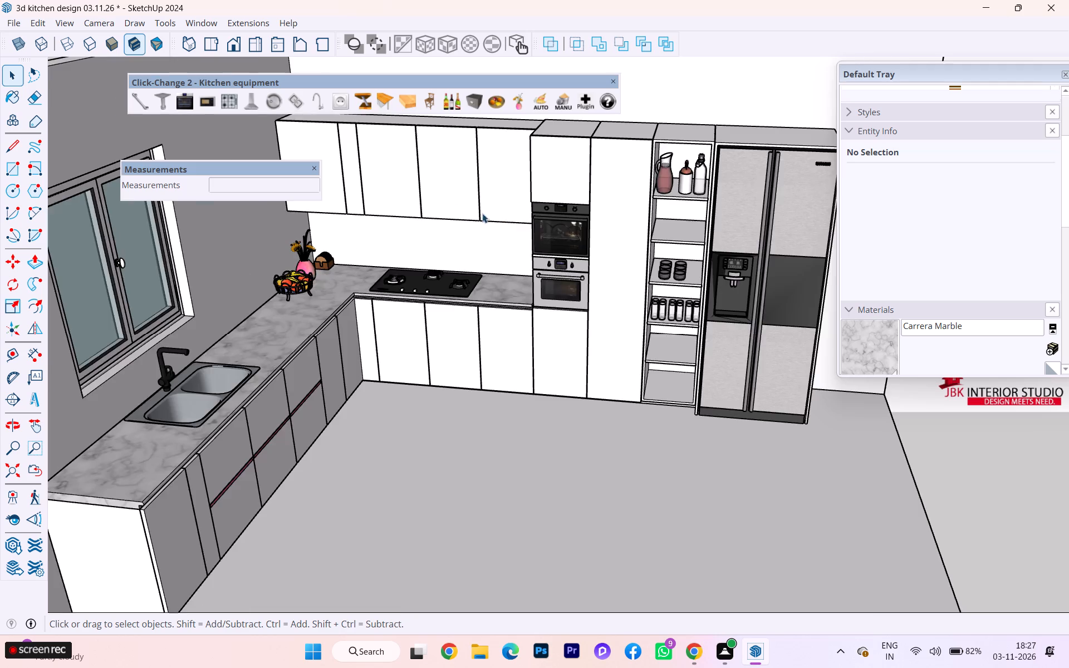
{"action": "scroll", "coordinate": [482, 213], "scroll_direction": "down", "scroll_amount": 2}
{"action": "scroll", "coordinate": [451, 205], "scroll_direction": "up", "scroll_amount": 4}
{"action": "scroll", "coordinate": [415, 207], "scroll_direction": "down", "scroll_amount": 7}
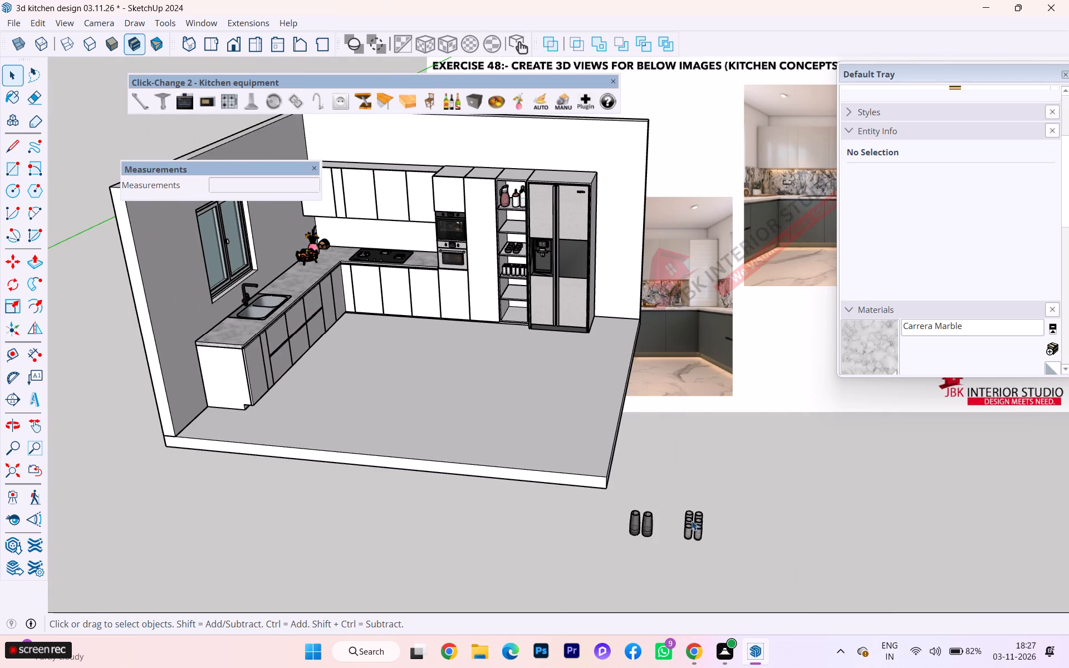
{"action": "scroll", "coordinate": [692, 520], "scroll_direction": "up", "scroll_amount": 1}
{"action": "scroll", "coordinate": [692, 520], "scroll_direction": "down", "scroll_amount": 1}
{"action": "scroll", "coordinate": [692, 520], "scroll_direction": "up", "scroll_amount": 11}
{"action": "left_click", "coordinate": [692, 520]}
{"action": "key", "text": "Delete"}
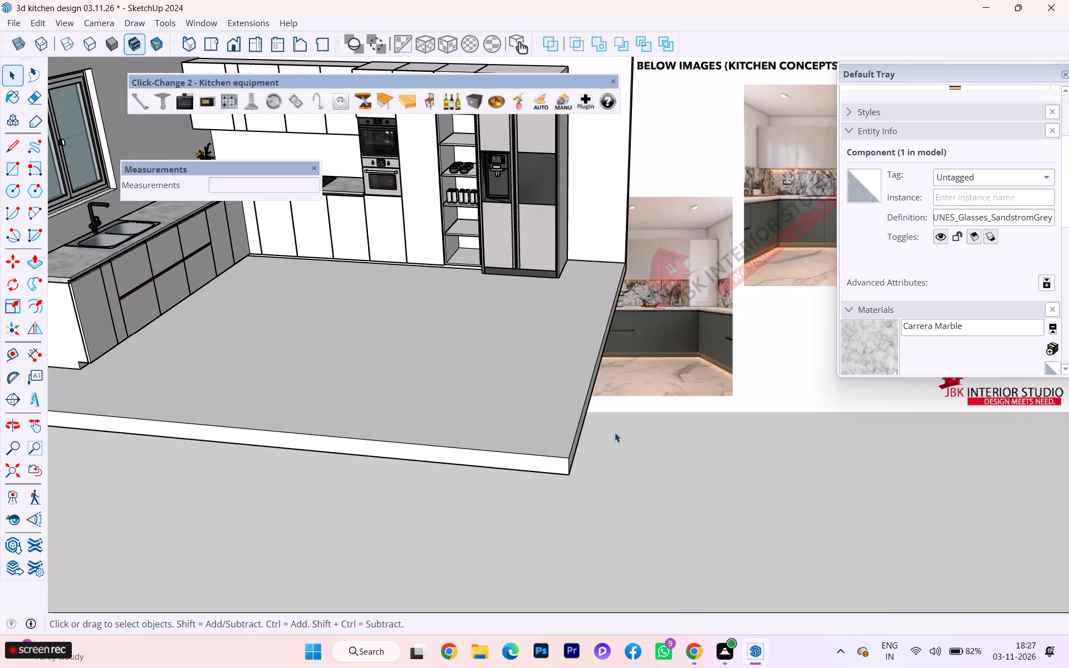
Insert a Click-Change kitchen product olive oil bottle on the empty shelf above the low glasses in the tall open unit.
{"action": "scroll", "coordinate": [483, 285], "scroll_direction": "down", "scroll_amount": 3}
{"action": "left_click", "coordinate": [449, 102]}
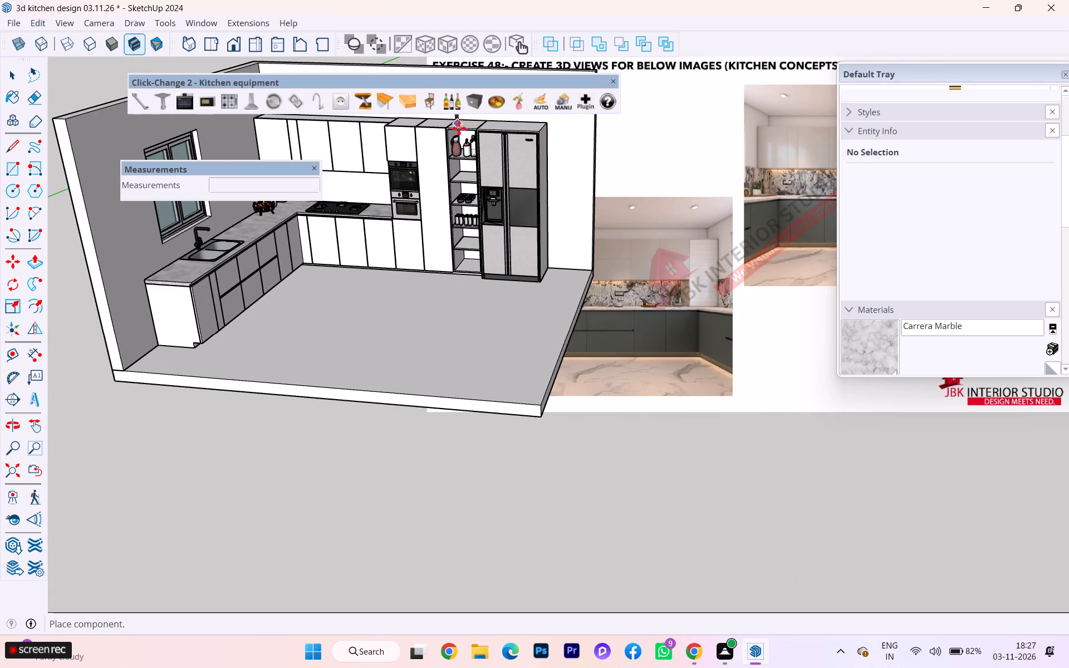
{"action": "scroll", "coordinate": [459, 133], "scroll_direction": "up", "scroll_amount": 4}
{"action": "scroll", "coordinate": [465, 220], "scroll_direction": "up", "scroll_amount": 3}
{"action": "scroll", "coordinate": [474, 227], "scroll_direction": "down", "scroll_amount": 3}
{"action": "scroll", "coordinate": [477, 228], "scroll_direction": "up", "scroll_amount": 1}
{"action": "scroll", "coordinate": [481, 230], "scroll_direction": "down", "scroll_amount": 1}
{"action": "scroll", "coordinate": [472, 194], "scroll_direction": "up", "scroll_amount": 2}
{"action": "scroll", "coordinate": [470, 191], "scroll_direction": "down", "scroll_amount": 3}
{"action": "scroll", "coordinate": [470, 191], "scroll_direction": "up", "scroll_amount": 6}
{"action": "scroll", "coordinate": [469, 191], "scroll_direction": "down", "scroll_amount": 2}
{"action": "scroll", "coordinate": [468, 193], "scroll_direction": "up", "scroll_amount": 2}
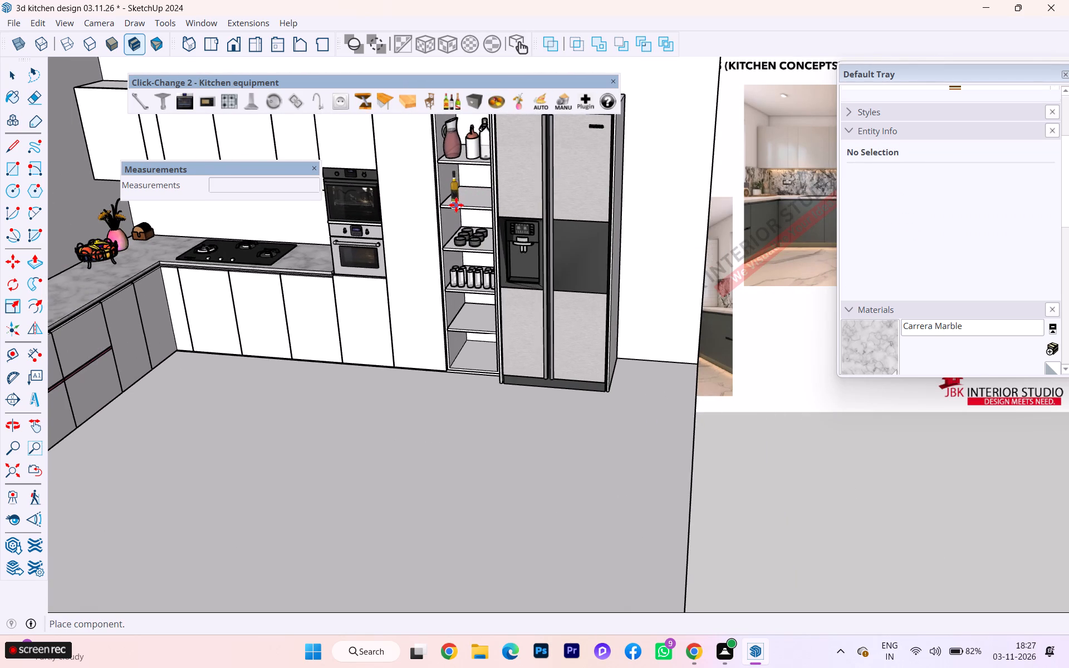
{"action": "scroll", "coordinate": [455, 204], "scroll_direction": "up", "scroll_amount": 1}
{"action": "scroll", "coordinate": [455, 204], "scroll_direction": "down", "scroll_amount": 1}
{"action": "scroll", "coordinate": [455, 204], "scroll_direction": "up", "scroll_amount": 10}
{"action": "scroll", "coordinate": [455, 204], "scroll_direction": "down", "scroll_amount": 2}
{"action": "scroll", "coordinate": [455, 204], "scroll_direction": "up", "scroll_amount": 3}
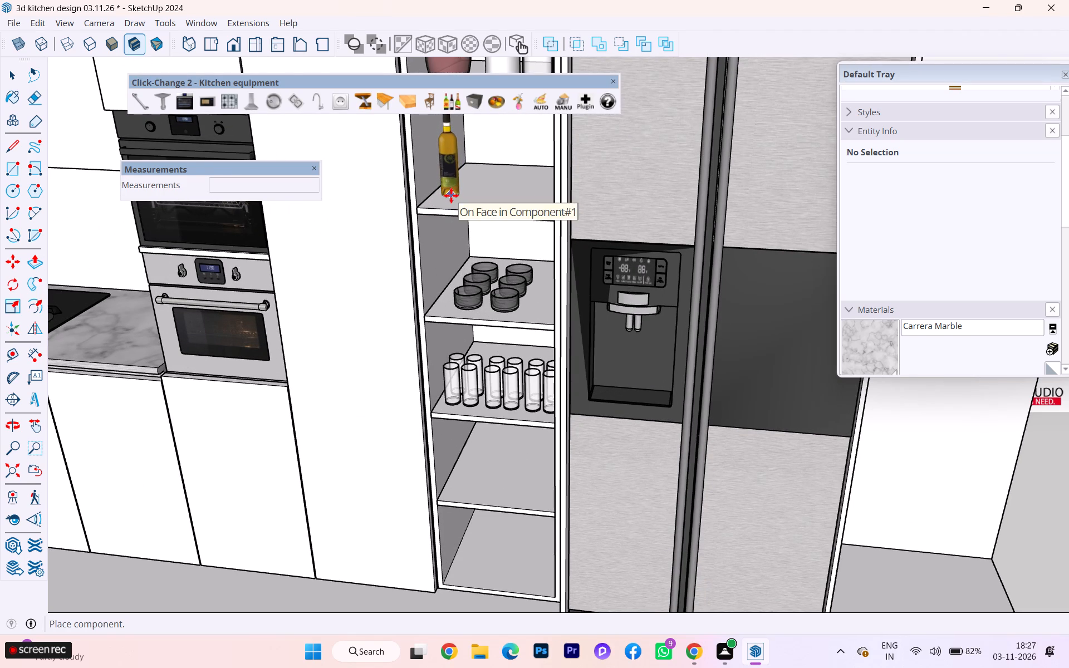
{"action": "left_click", "coordinate": [451, 195]}
Copy the olive oil bottle about 11 inches across to the far side of its shelf and divide the distance by 3.
{"action": "middle_click_drag", "start_coordinate": [462, 173], "coordinate": [471, 82]}
{"action": "scroll", "coordinate": [468, 148], "scroll_direction": "up", "scroll_amount": 2}
{"action": "scroll", "coordinate": [468, 158], "scroll_direction": "down", "scroll_amount": 4}
{"action": "scroll", "coordinate": [468, 163], "scroll_direction": "up", "scroll_amount": 3}
{"action": "scroll", "coordinate": [466, 176], "scroll_direction": "down", "scroll_amount": 1}
{"action": "scroll", "coordinate": [466, 176], "scroll_direction": "up", "scroll_amount": 2}
{"action": "scroll", "coordinate": [458, 185], "scroll_direction": "down", "scroll_amount": 1}
{"action": "scroll", "coordinate": [458, 186], "scroll_direction": "up", "scroll_amount": 2}
{"action": "scroll", "coordinate": [458, 189], "scroll_direction": "down", "scroll_amount": 3}
{"action": "scroll", "coordinate": [458, 190], "scroll_direction": "up", "scroll_amount": 4}
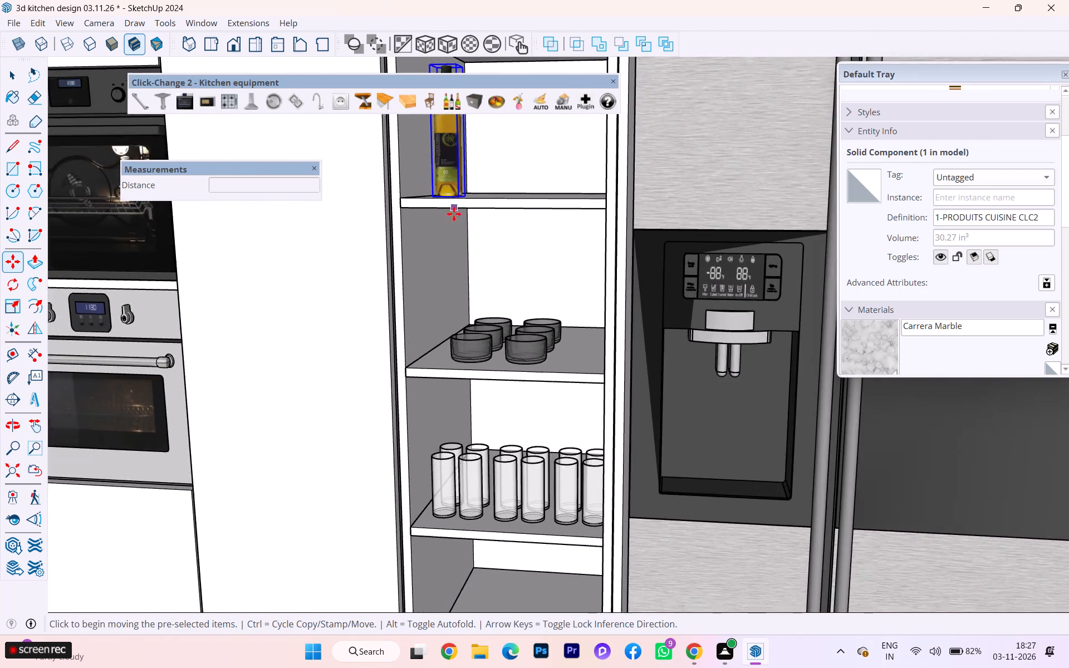
{"action": "scroll", "coordinate": [454, 214], "scroll_direction": "up", "scroll_amount": 3}
{"action": "scroll", "coordinate": [455, 222], "scroll_direction": "down", "scroll_amount": 3}
{"action": "scroll", "coordinate": [455, 222], "scroll_direction": "up", "scroll_amount": 10}
{"action": "scroll", "coordinate": [439, 261], "scroll_direction": "down", "scroll_amount": 1}
{"action": "middle_click_drag", "start_coordinate": [439, 262], "coordinate": [421, 359]}
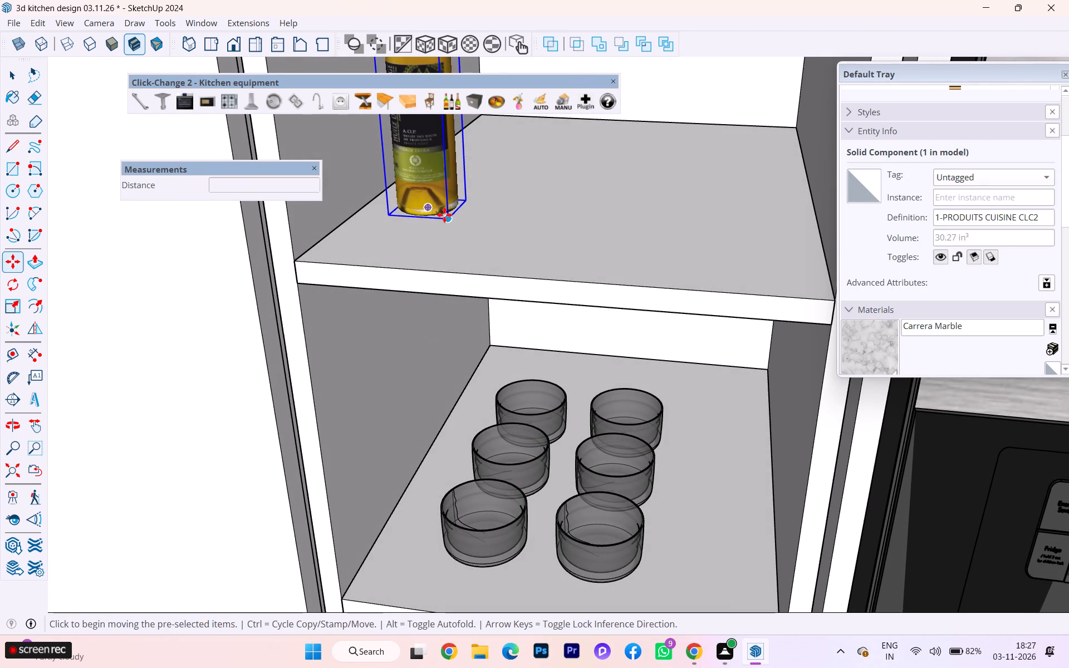
{"action": "left_click", "coordinate": [445, 219]}
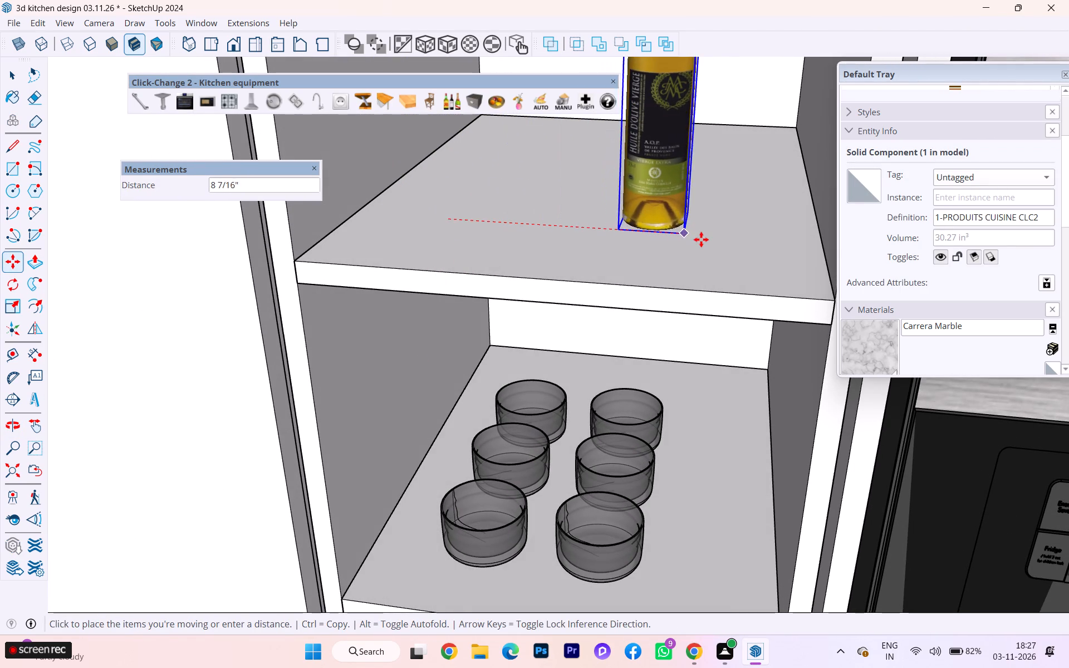
{"action": "left_click", "coordinate": [776, 244]}
{"action": "key", "text": "slash"}
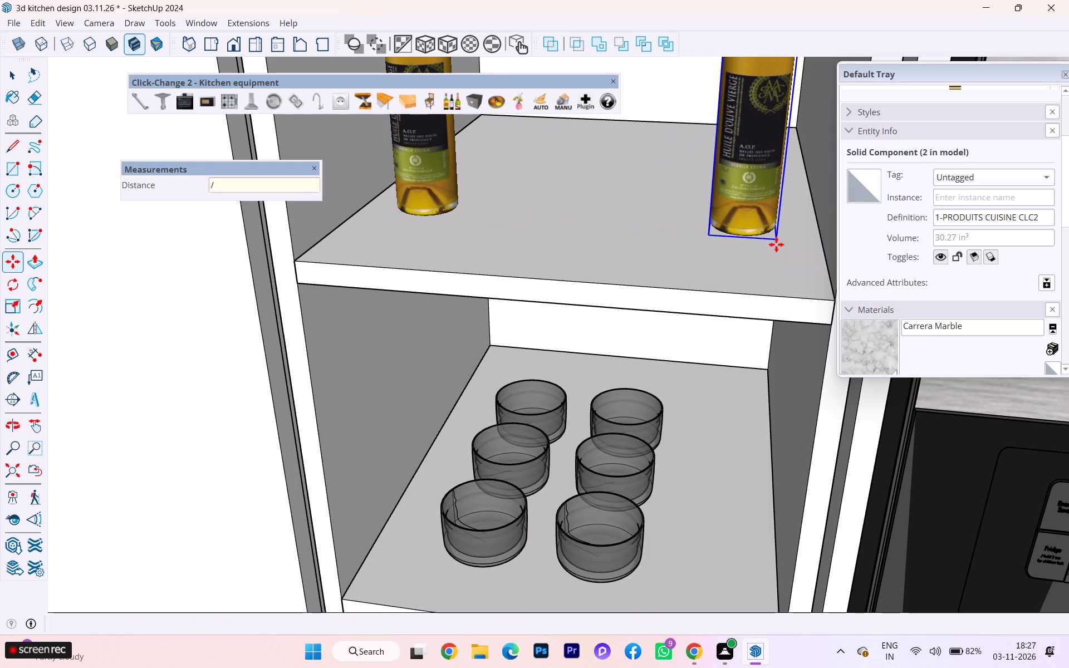
{"action": "key", "text": "3"}
{"action": "key", "text": "Return"}
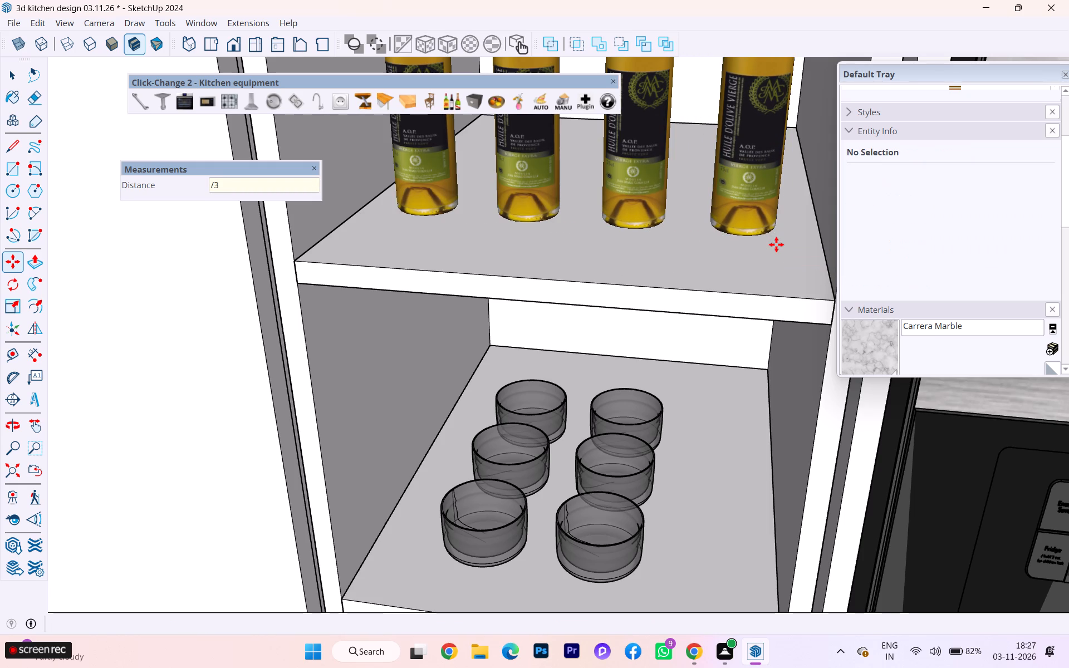
Change the second bottle from the oven side to the Bordeaux wine variant, 2-PRODUITS CUISINE.
{"action": "left_click", "coordinate": [12, 81]}
{"action": "left_click", "coordinate": [512, 155]}
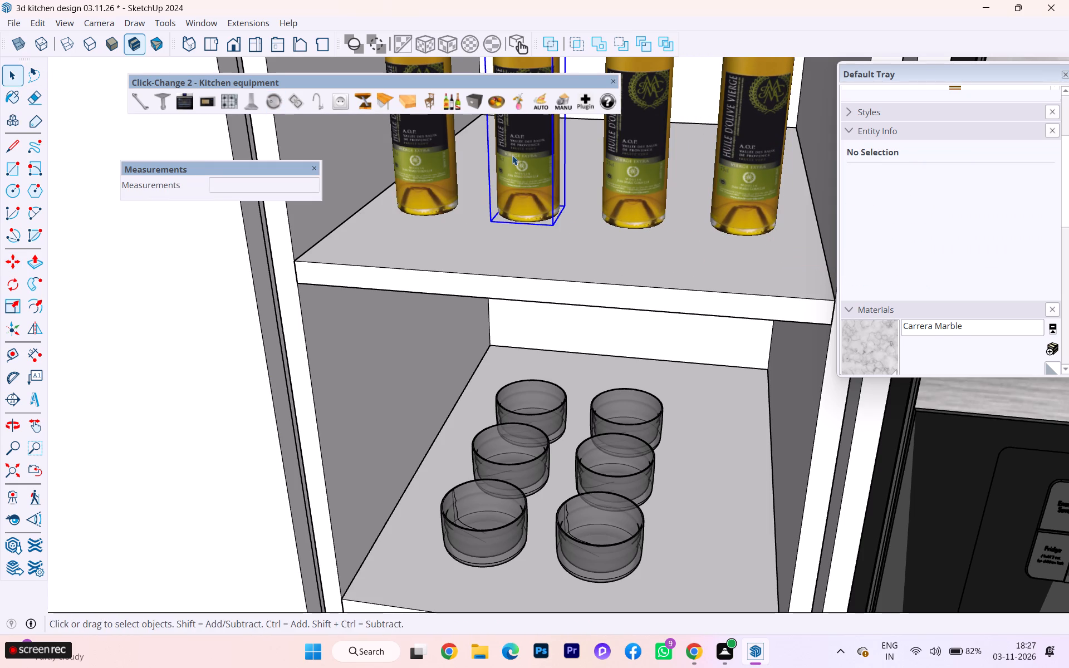
{"action": "left_click", "coordinate": [460, 102]}
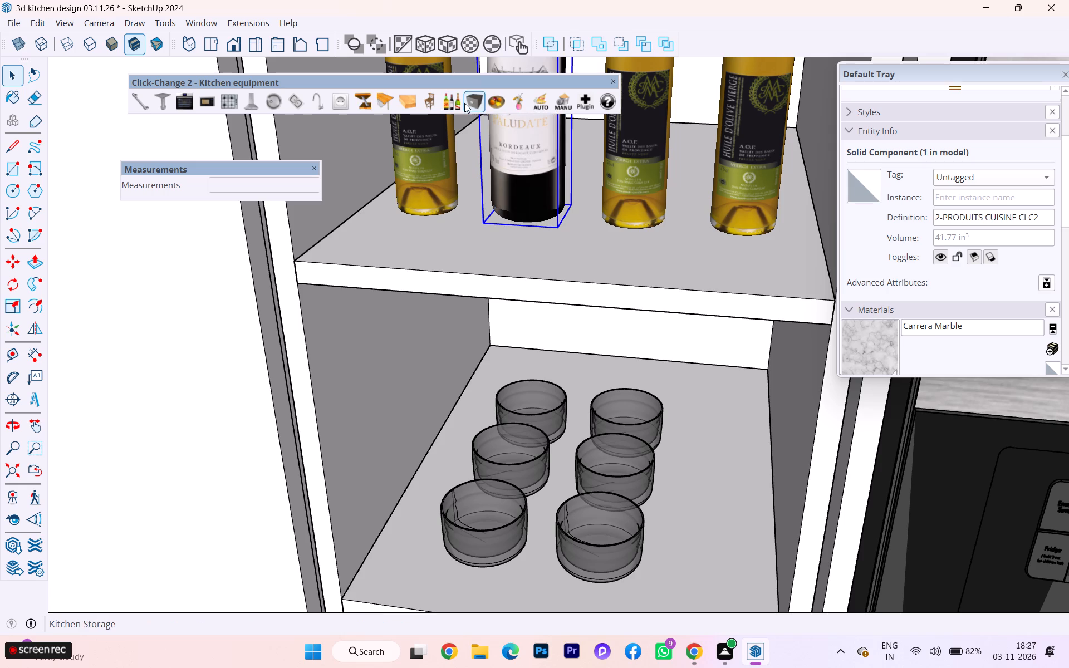
Cycle the third bottle from the oven side to the green J&B variant, 4-PRODUITS CUISINE, and deselect it.
{"action": "left_click", "coordinate": [630, 131]}
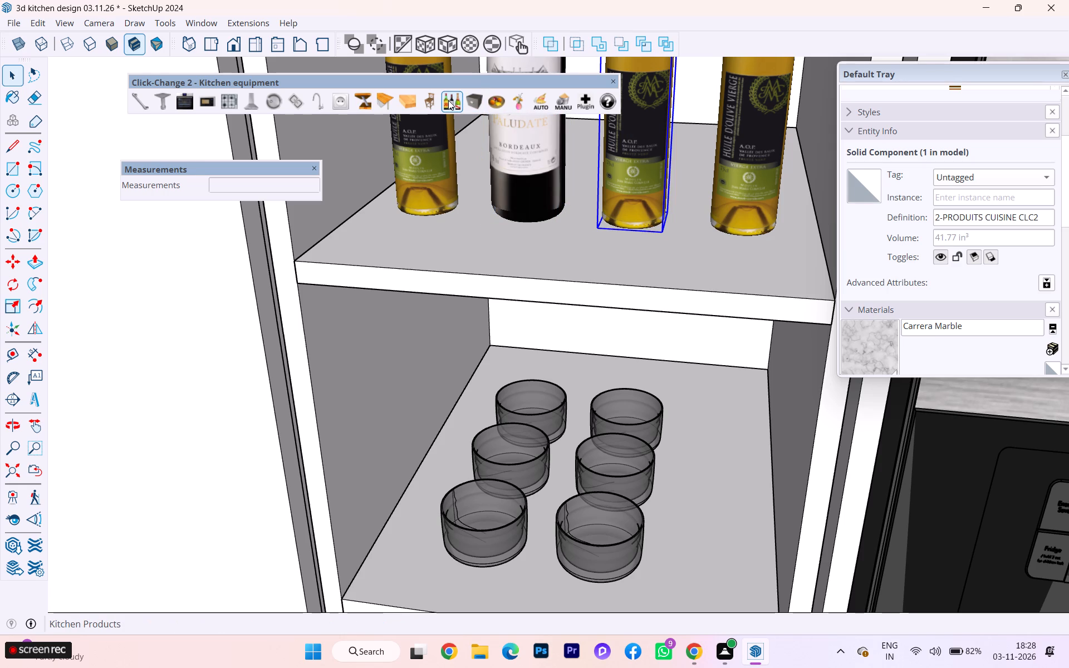
{"action": "left_click", "coordinate": [448, 100]}
{"action": "left_click", "coordinate": [448, 100]}
{"action": "scroll", "coordinate": [577, 200], "scroll_direction": "down", "scroll_amount": 2}
{"action": "scroll", "coordinate": [580, 204], "scroll_direction": "up", "scroll_amount": 1}
{"action": "scroll", "coordinate": [581, 204], "scroll_direction": "down", "scroll_amount": 7}
{"action": "scroll", "coordinate": [595, 242], "scroll_direction": "up", "scroll_amount": 3}
{"action": "scroll", "coordinate": [596, 246], "scroll_direction": "down", "scroll_amount": 2}
{"action": "scroll", "coordinate": [596, 246], "scroll_direction": "up", "scroll_amount": 1}
{"action": "scroll", "coordinate": [596, 246], "scroll_direction": "down", "scroll_amount": 4}
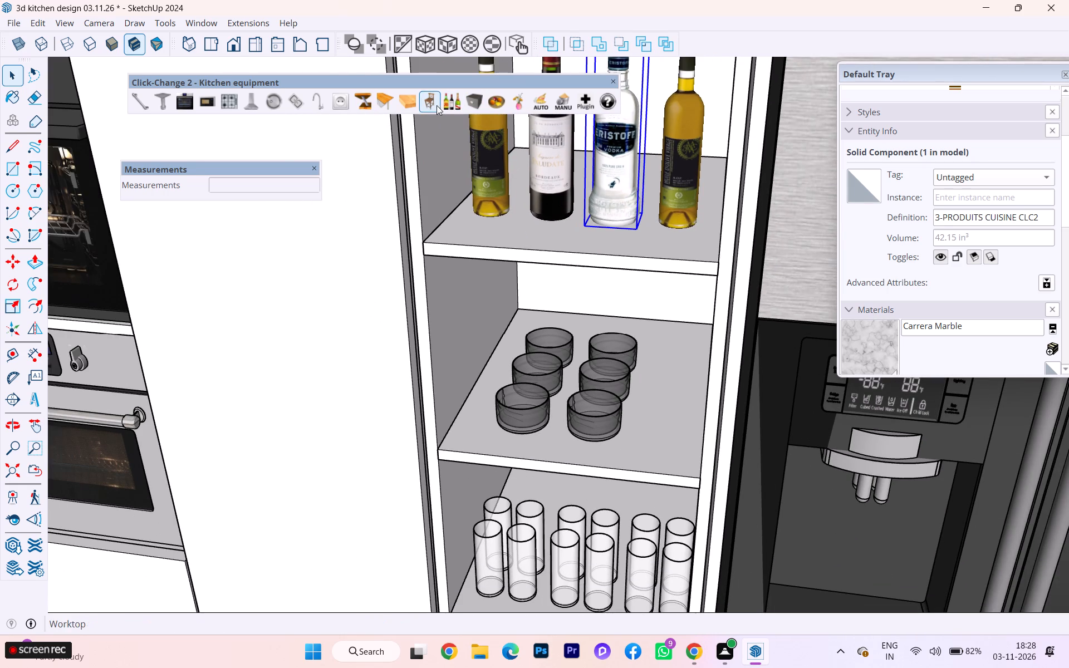
{"action": "left_click", "coordinate": [453, 104]}
{"action": "scroll", "coordinate": [521, 179], "scroll_direction": "down", "scroll_amount": 1}
{"action": "scroll", "coordinate": [529, 191], "scroll_direction": "up", "scroll_amount": 3}
{"action": "scroll", "coordinate": [531, 193], "scroll_direction": "down", "scroll_amount": 4}
{"action": "scroll", "coordinate": [537, 215], "scroll_direction": "up", "scroll_amount": 2}
{"action": "scroll", "coordinate": [537, 215], "scroll_direction": "down", "scroll_amount": 4}
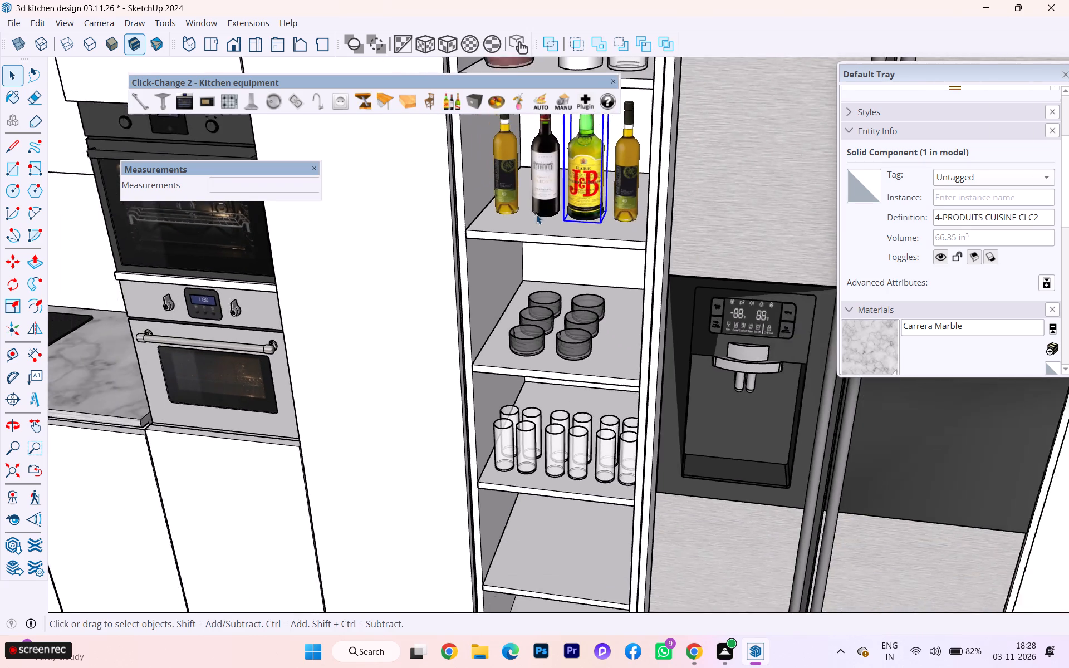
{"action": "scroll", "coordinate": [536, 214], "scroll_direction": "down", "scroll_amount": 3}
{"action": "scroll", "coordinate": [536, 214], "scroll_direction": "up", "scroll_amount": 10}
{"action": "scroll", "coordinate": [536, 214], "scroll_direction": "down", "scroll_amount": 1}
{"action": "left_click", "coordinate": [424, 315]}
Select all six Dunes Low Glass components on their shelf in the tall open unit and group them.
{"action": "scroll", "coordinate": [406, 225], "scroll_direction": "down", "scroll_amount": 1}
{"action": "scroll", "coordinate": [406, 225], "scroll_direction": "up", "scroll_amount": 2}
{"action": "scroll", "coordinate": [406, 225], "scroll_direction": "down", "scroll_amount": 3}
{"action": "scroll", "coordinate": [399, 195], "scroll_direction": "up", "scroll_amount": 2}
{"action": "scroll", "coordinate": [399, 195], "scroll_direction": "down", "scroll_amount": 4}
{"action": "scroll", "coordinate": [399, 194], "scroll_direction": "up", "scroll_amount": 1}
{"action": "scroll", "coordinate": [399, 194], "scroll_direction": "down", "scroll_amount": 1}
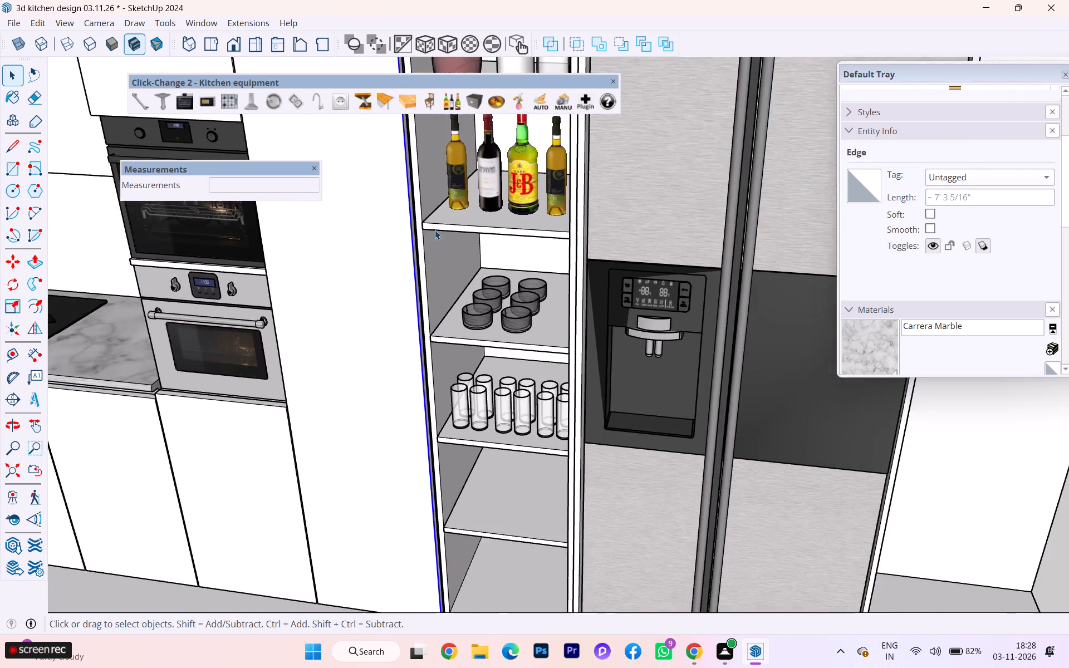
{"action": "scroll", "coordinate": [444, 234], "scroll_direction": "down", "scroll_amount": 5}
{"action": "scroll", "coordinate": [526, 165], "scroll_direction": "down", "scroll_amount": 5}
{"action": "middle_click_drag", "start_coordinate": [529, 157], "coordinate": [578, 65]}
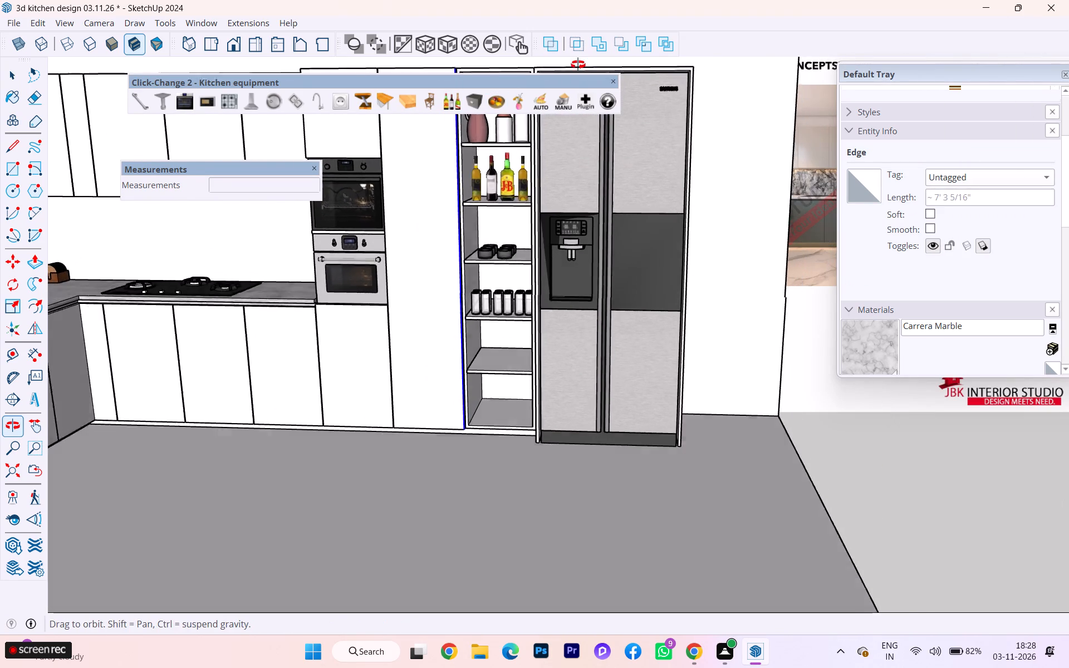
{"action": "middle_click_drag", "start_coordinate": [578, 65], "coordinate": [583, 56]}
{"action": "left_click", "coordinate": [501, 249]}
{"action": "scroll", "coordinate": [497, 249], "scroll_direction": "up", "scroll_amount": 4}
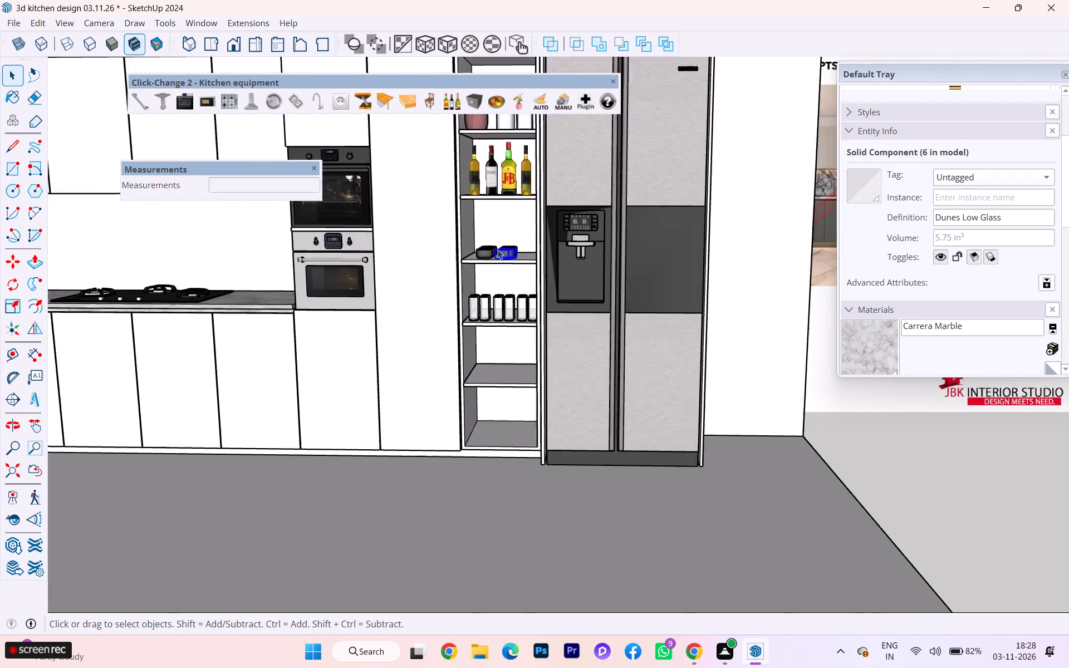
{"action": "scroll", "coordinate": [497, 249], "scroll_direction": "up", "scroll_amount": 3}
{"action": "scroll", "coordinate": [501, 256], "scroll_direction": "down", "scroll_amount": 1}
{"action": "scroll", "coordinate": [502, 257], "scroll_direction": "up", "scroll_amount": 2}
{"action": "scroll", "coordinate": [510, 254], "scroll_direction": "down", "scroll_amount": 3}
{"action": "scroll", "coordinate": [517, 263], "scroll_direction": "up", "scroll_amount": 1}
{"action": "scroll", "coordinate": [517, 264], "scroll_direction": "down", "scroll_amount": 3}
{"action": "middle_click_drag", "start_coordinate": [522, 254], "coordinate": [533, 362]}
{"action": "scroll", "coordinate": [480, 270], "scroll_direction": "down", "scroll_amount": 1}
{"action": "scroll", "coordinate": [479, 269], "scroll_direction": "up", "scroll_amount": 2}
{"action": "scroll", "coordinate": [478, 262], "scroll_direction": "down", "scroll_amount": 1}
{"action": "scroll", "coordinate": [478, 262], "scroll_direction": "up", "scroll_amount": 3}
{"action": "scroll", "coordinate": [478, 261], "scroll_direction": "down", "scroll_amount": 1}
{"action": "scroll", "coordinate": [478, 261], "scroll_direction": "up", "scroll_amount": 2}
{"action": "scroll", "coordinate": [478, 261], "scroll_direction": "down", "scroll_amount": 1}
{"action": "scroll", "coordinate": [478, 259], "scroll_direction": "up", "scroll_amount": 1}
{"action": "left_click", "coordinate": [502, 262], "text": "ctrl"}
{"action": "left_click", "coordinate": [501, 252], "text": "ctrl"}
{"action": "left_click", "coordinate": [502, 238], "text": "ctrl"}
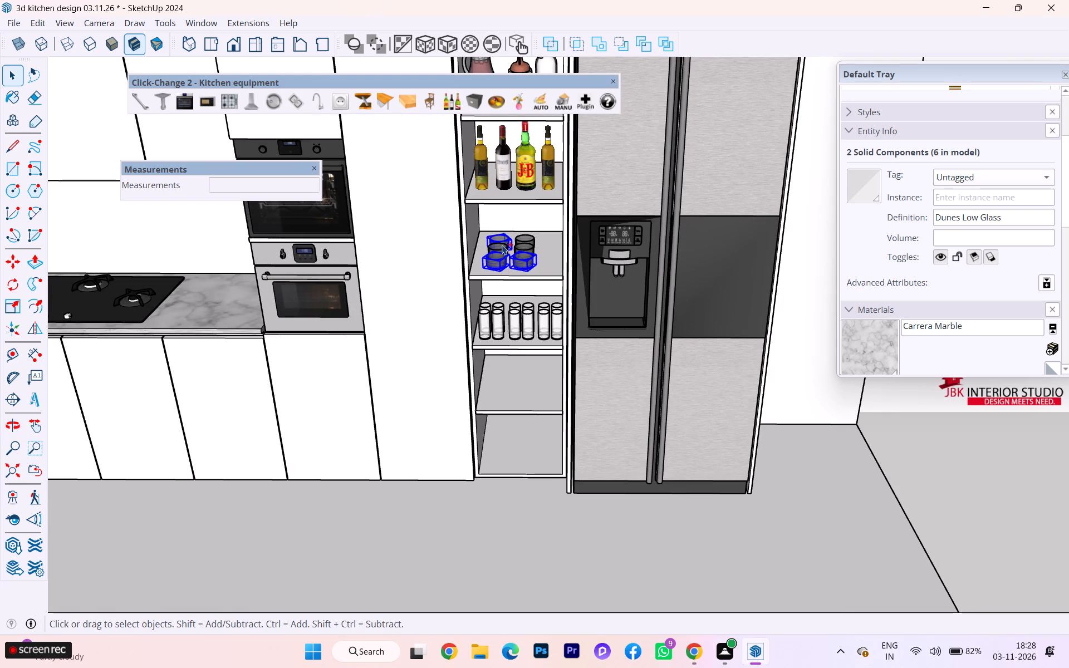
{"action": "left_click", "coordinate": [502, 245], "text": "ctrl"}
{"action": "left_click", "coordinate": [523, 243], "text": "ctrl"}
{"action": "left_click", "coordinate": [529, 237], "text": "ctrl"}
{"action": "right_click", "coordinate": [529, 237]}
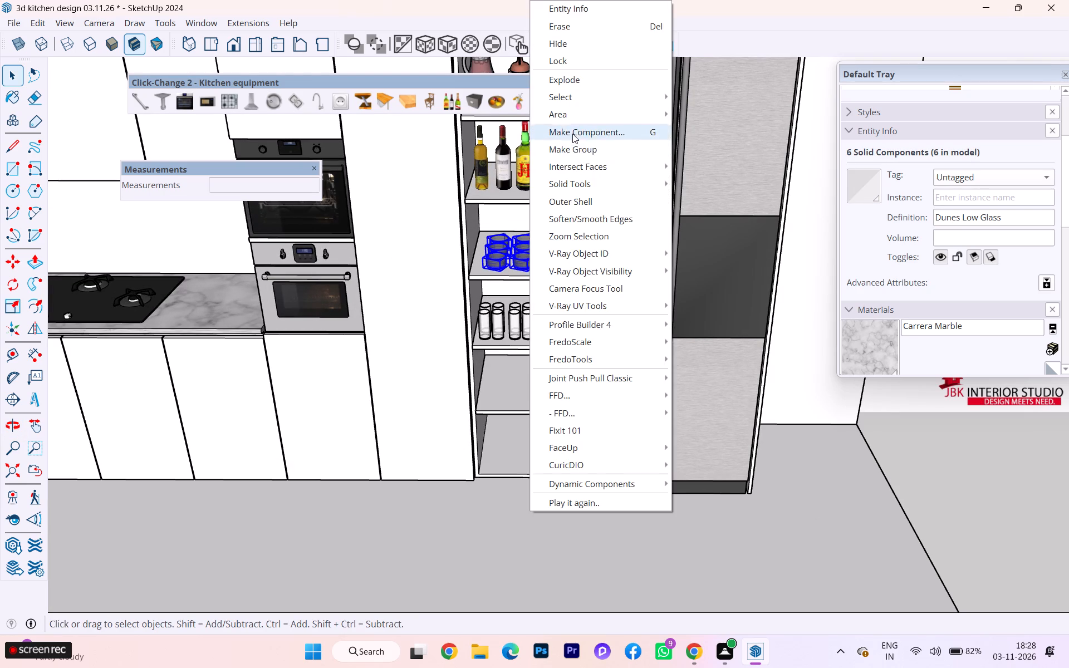
{"action": "left_click", "coordinate": [571, 144]}
Move the low glasses group straight down about 2' 3 1/4" onto the shelf below the tall glasses and deselect it.
{"action": "key", "text": "m"}
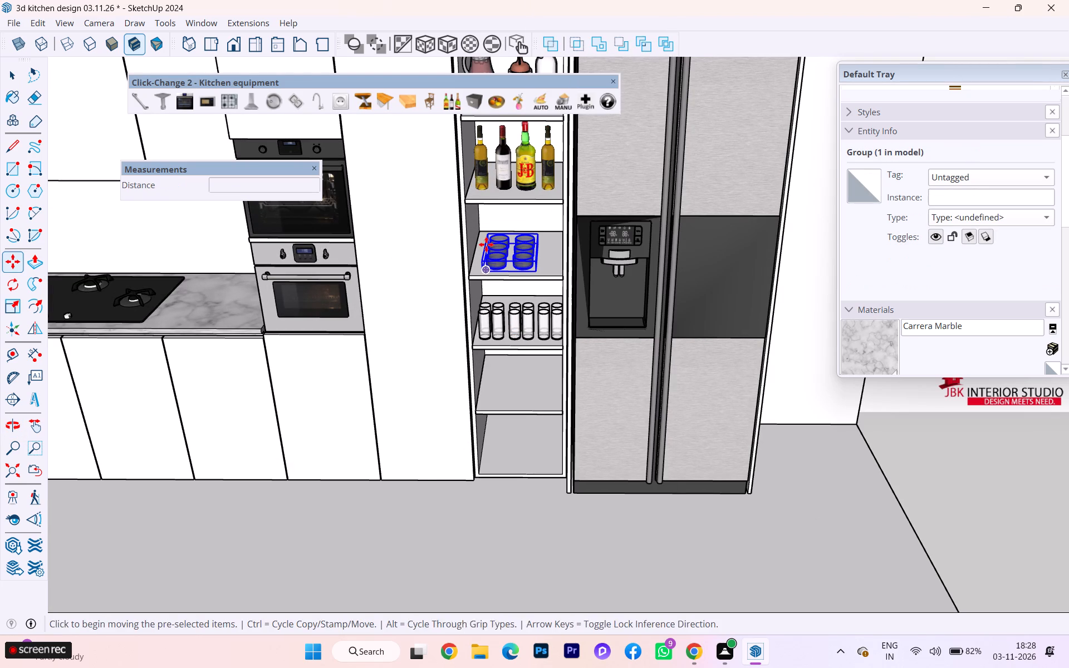
{"action": "left_click", "coordinate": [491, 256]}
{"action": "scroll", "coordinate": [506, 295], "scroll_direction": "up", "scroll_amount": 3}
{"action": "scroll", "coordinate": [506, 296], "scroll_direction": "down", "scroll_amount": 1}
{"action": "scroll", "coordinate": [506, 296], "scroll_direction": "up", "scroll_amount": 3}
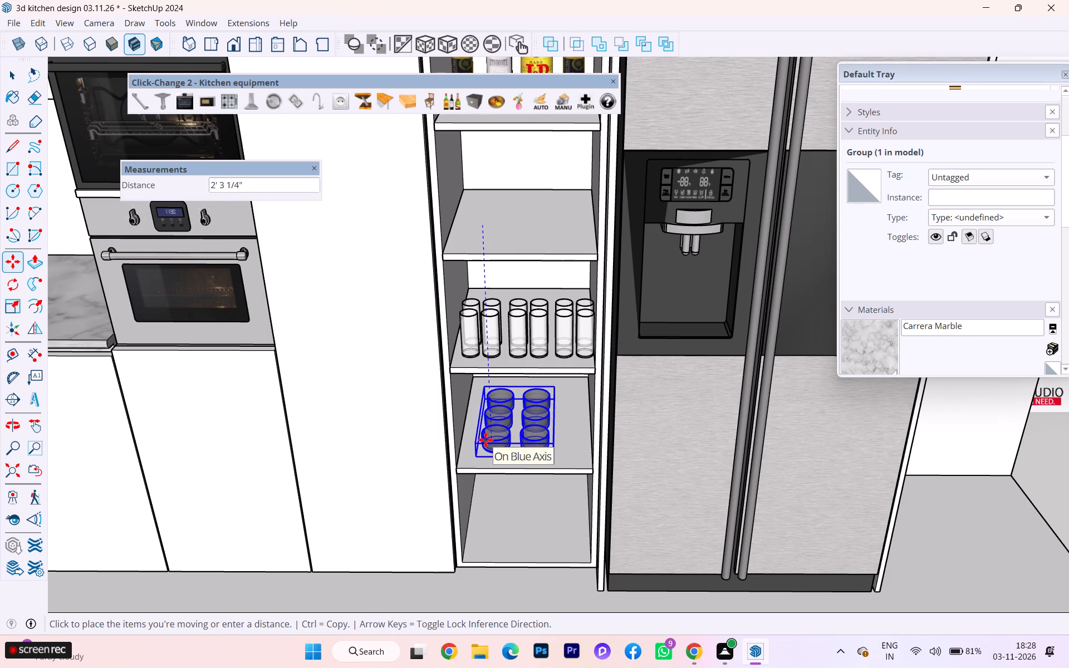
{"action": "left_click", "coordinate": [486, 440]}
{"action": "middle_click_drag", "start_coordinate": [522, 348], "coordinate": [534, 238]}
{"action": "scroll", "coordinate": [511, 258], "scroll_direction": "down", "scroll_amount": 1}
{"action": "scroll", "coordinate": [511, 259], "scroll_direction": "up", "scroll_amount": 2}
{"action": "scroll", "coordinate": [511, 259], "scroll_direction": "down", "scroll_amount": 5}
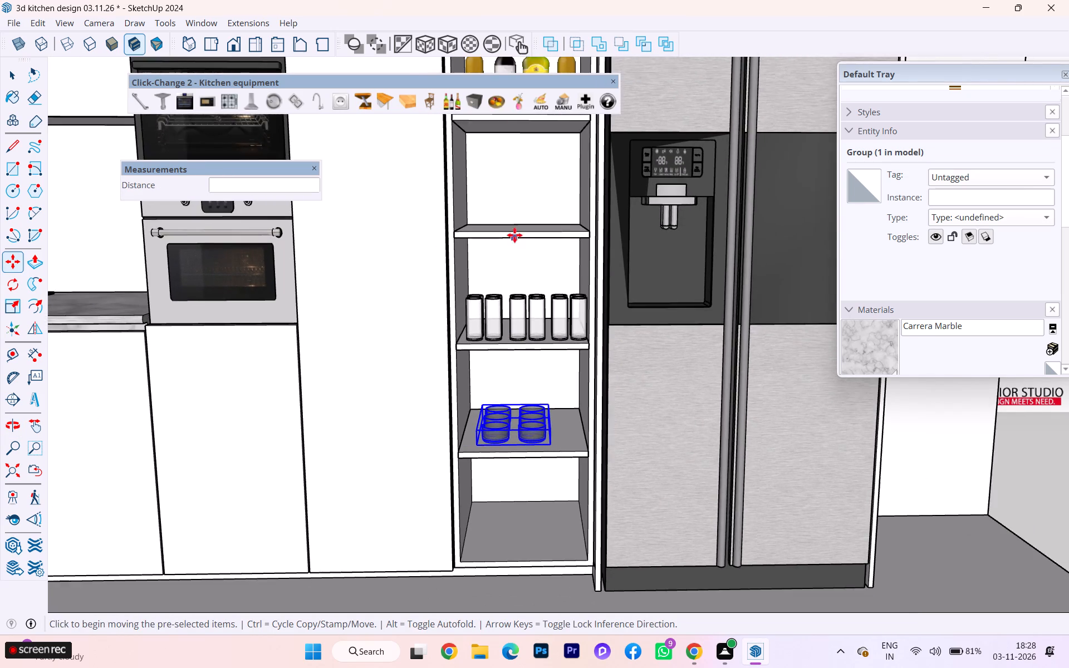
{"action": "scroll", "coordinate": [514, 235], "scroll_direction": "down", "scroll_amount": 2}
{"action": "scroll", "coordinate": [548, 366], "scroll_direction": "down", "scroll_amount": 2}
{"action": "scroll", "coordinate": [550, 369], "scroll_direction": "up", "scroll_amount": 1}
{"action": "scroll", "coordinate": [550, 369], "scroll_direction": "down", "scroll_amount": 4}
{"action": "middle_click_drag", "start_coordinate": [550, 371], "coordinate": [521, 446]}
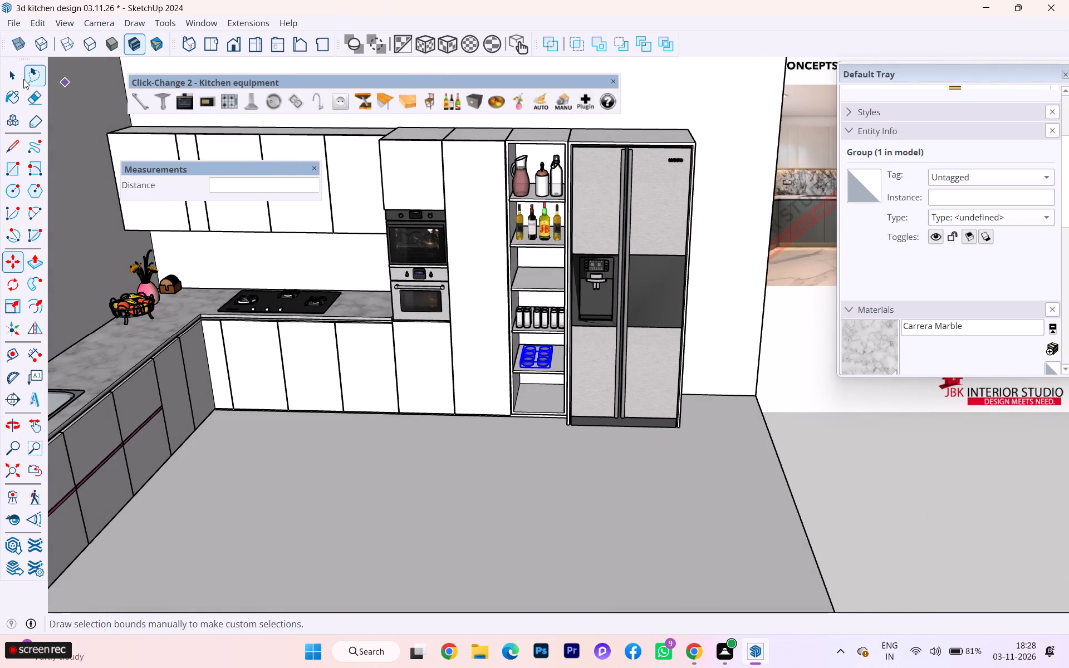
{"action": "left_click", "coordinate": [8, 78]}
{"action": "left_click", "coordinate": [815, 387]}
Move the tall glasses group up about 14 inches onto the empty shelf below the bottles.
{"action": "scroll", "coordinate": [585, 290], "scroll_direction": "up", "scroll_amount": 2}
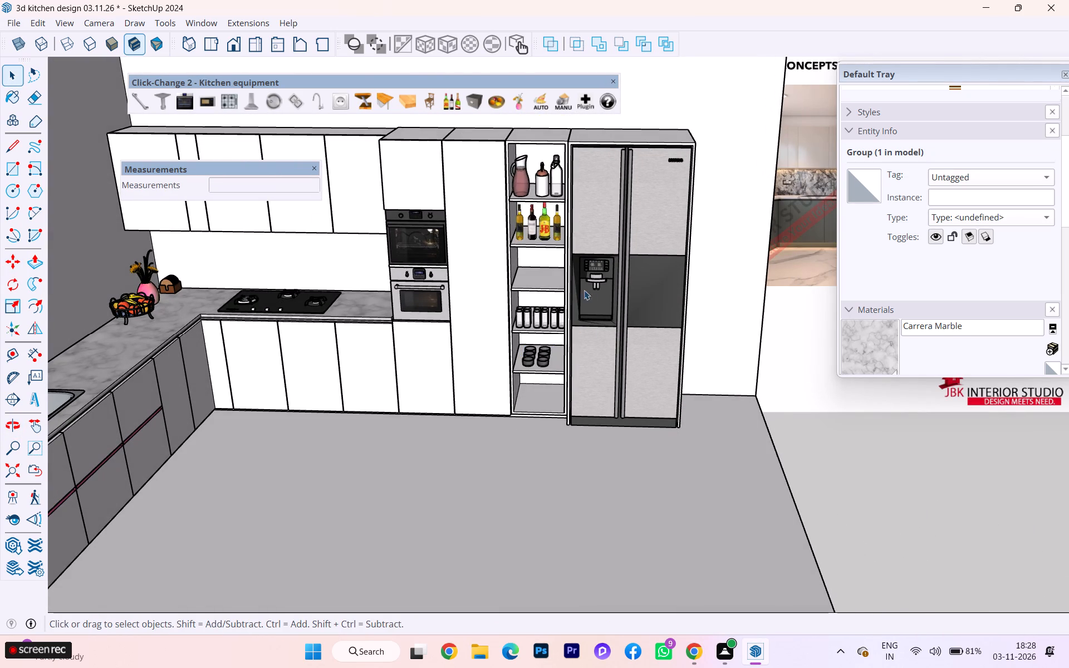
{"action": "scroll", "coordinate": [584, 290], "scroll_direction": "up", "scroll_amount": 5}
{"action": "left_click", "coordinate": [518, 342]}
{"action": "key", "text": "m"}
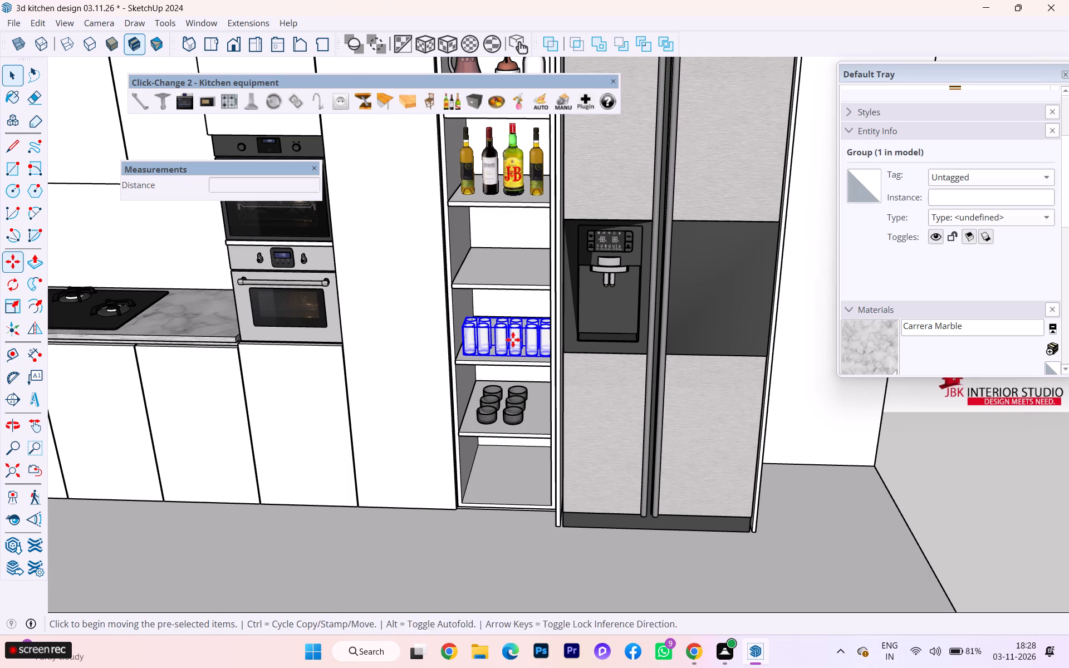
{"action": "left_click", "coordinate": [512, 338]}
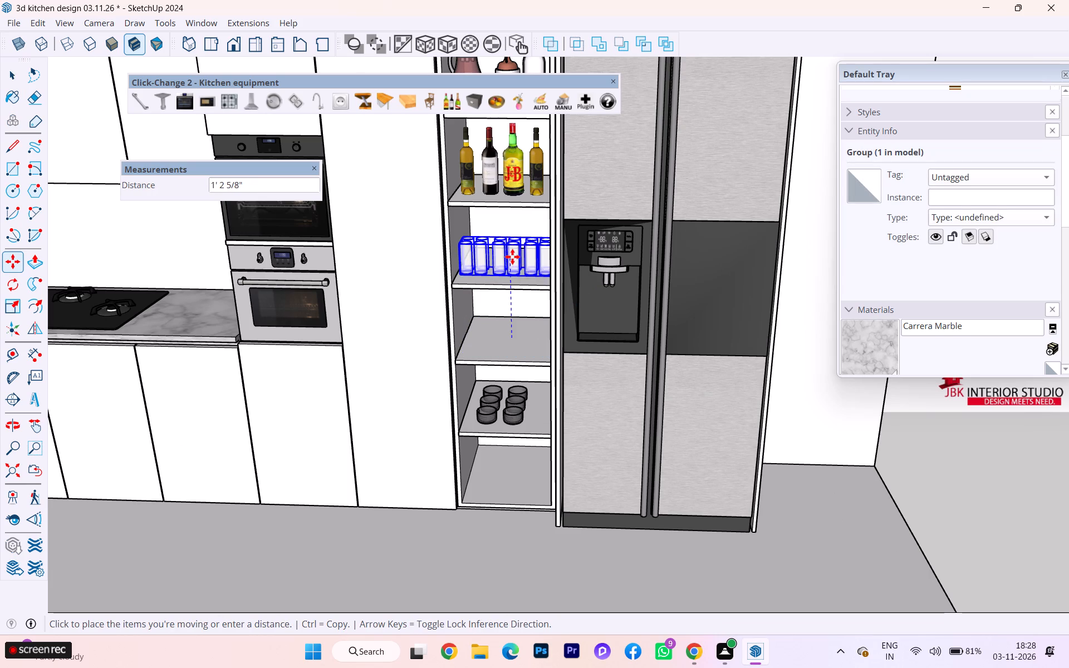
{"action": "left_click", "coordinate": [503, 261]}
Nudge the tall glasses group about 13/16 inch to seat it on its new shelf and deselect it.
{"action": "middle_click_drag", "start_coordinate": [516, 278], "coordinate": [611, 277]}
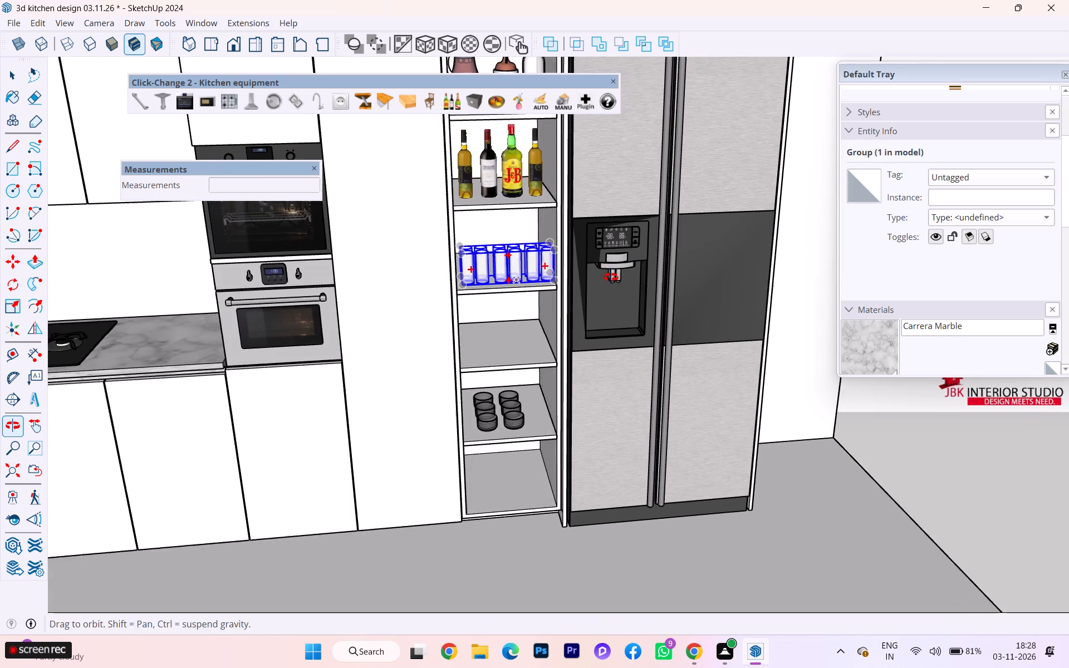
{"action": "middle_click_drag", "start_coordinate": [611, 277], "coordinate": [622, 286]}
{"action": "scroll", "coordinate": [463, 259], "scroll_direction": "up", "scroll_amount": 1}
{"action": "scroll", "coordinate": [463, 259], "scroll_direction": "down", "scroll_amount": 3}
{"action": "scroll", "coordinate": [463, 259], "scroll_direction": "up", "scroll_amount": 3}
{"action": "scroll", "coordinate": [463, 258], "scroll_direction": "down", "scroll_amount": 1}
{"action": "scroll", "coordinate": [463, 258], "scroll_direction": "up", "scroll_amount": 1}
{"action": "left_click", "coordinate": [492, 279]}
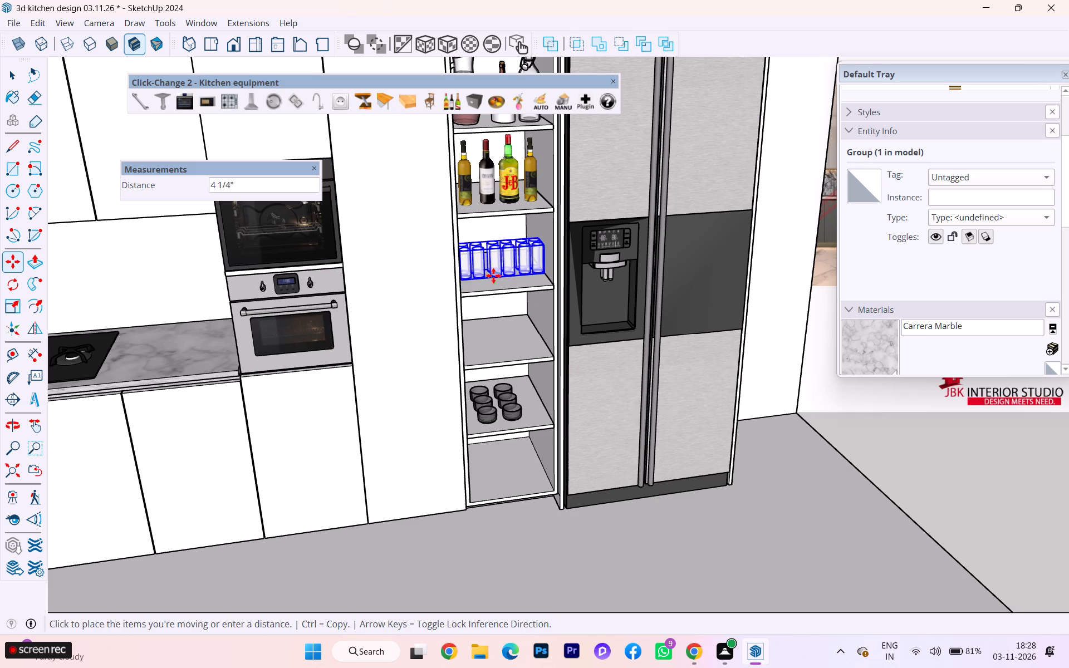
{"action": "left_click", "coordinate": [491, 279]}
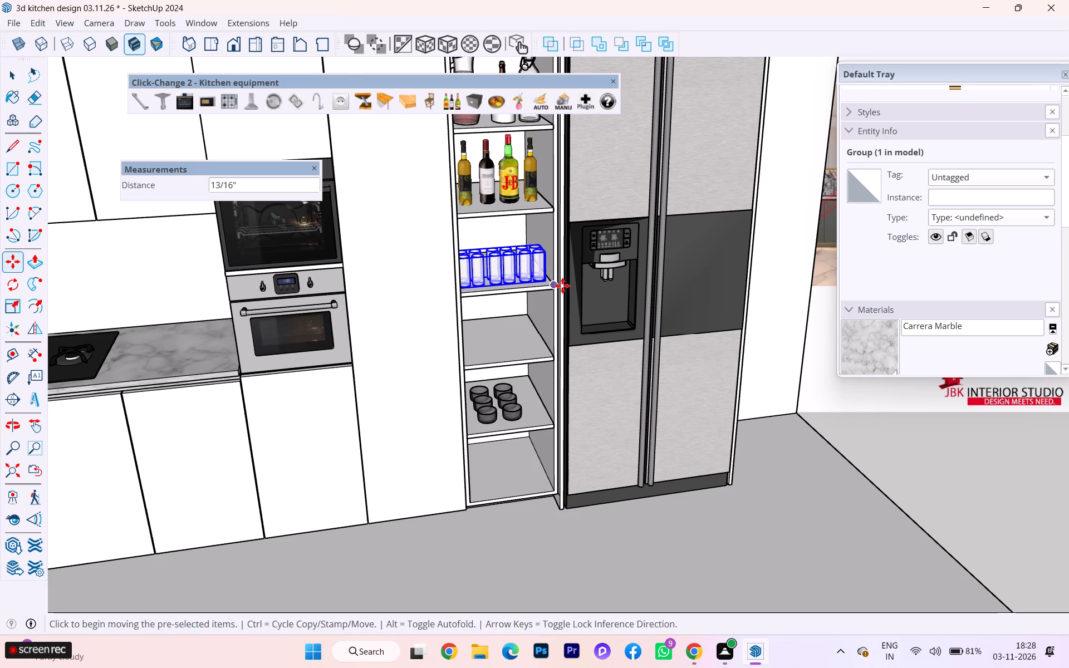
{"action": "scroll", "coordinate": [558, 292], "scroll_direction": "down", "scroll_amount": 1}
{"action": "middle_click_drag", "start_coordinate": [558, 294], "coordinate": [449, 315]}
{"action": "key", "text": "Escape"}
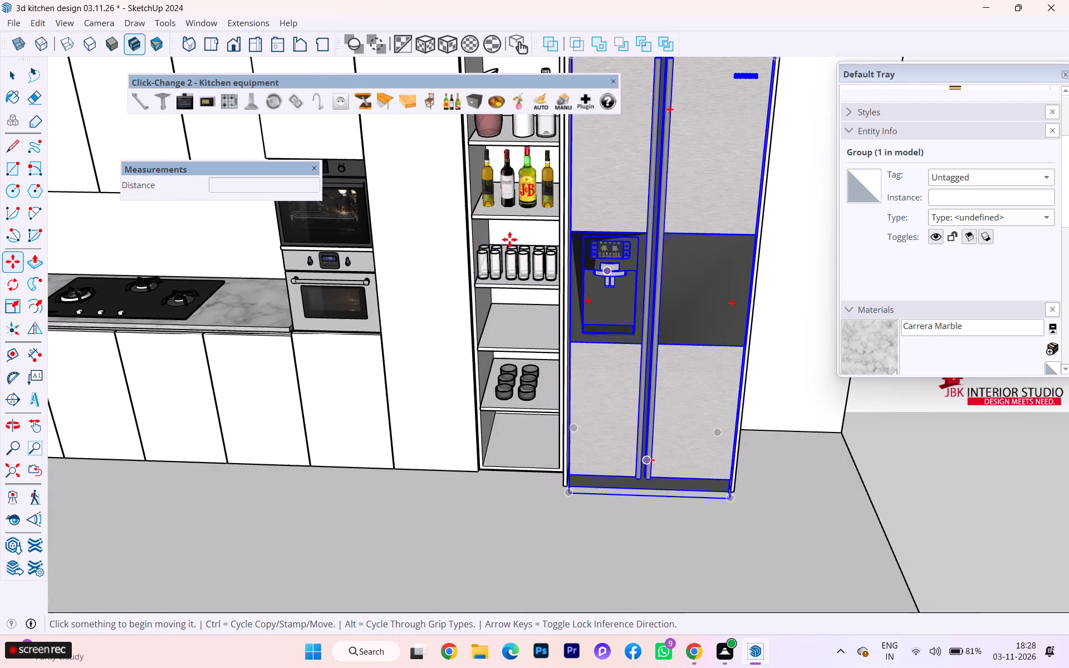
Shift the tall glasses group about 2 3/8 inches toward the back of its shelf and end the move.
{"action": "scroll", "coordinate": [508, 168], "scroll_direction": "up", "scroll_amount": 5}
{"action": "scroll", "coordinate": [561, 262], "scroll_direction": "up", "scroll_amount": 1}
{"action": "scroll", "coordinate": [561, 262], "scroll_direction": "down", "scroll_amount": 5}
{"action": "scroll", "coordinate": [561, 262], "scroll_direction": "up", "scroll_amount": 4}
{"action": "left_click", "coordinate": [499, 369]}
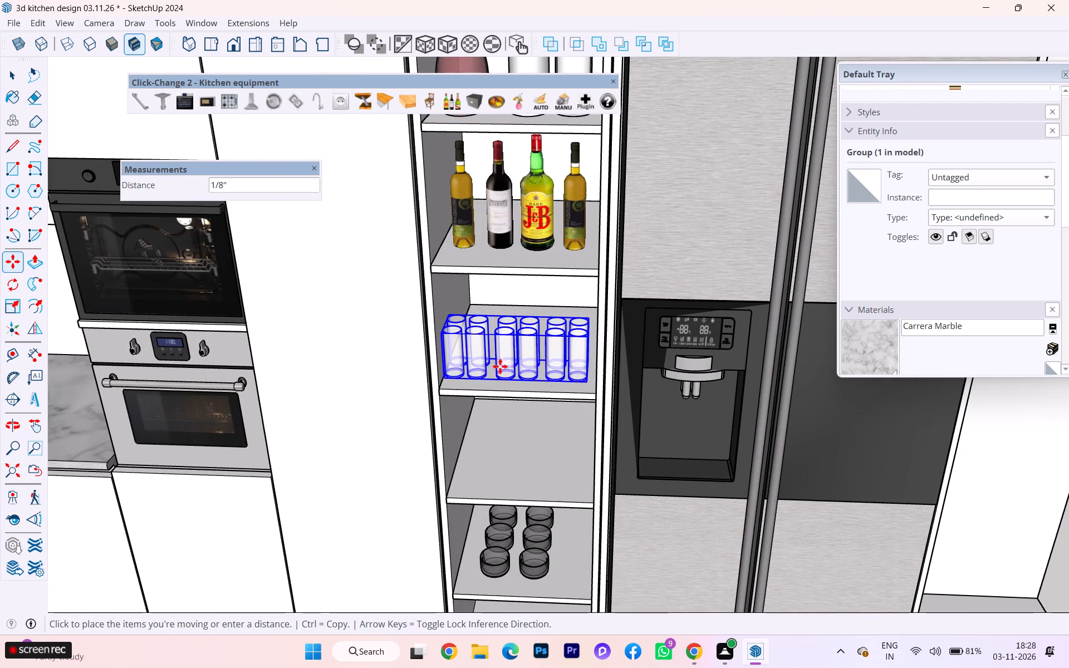
{"action": "left_click", "coordinate": [500, 358]}
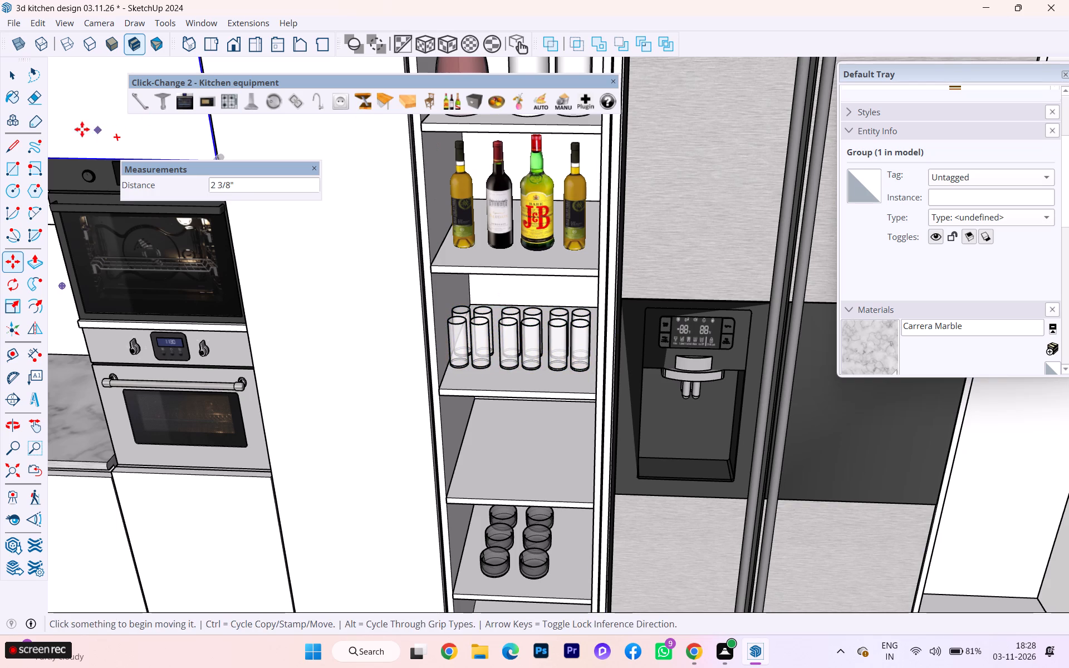
{"action": "left_click", "coordinate": [17, 81]}
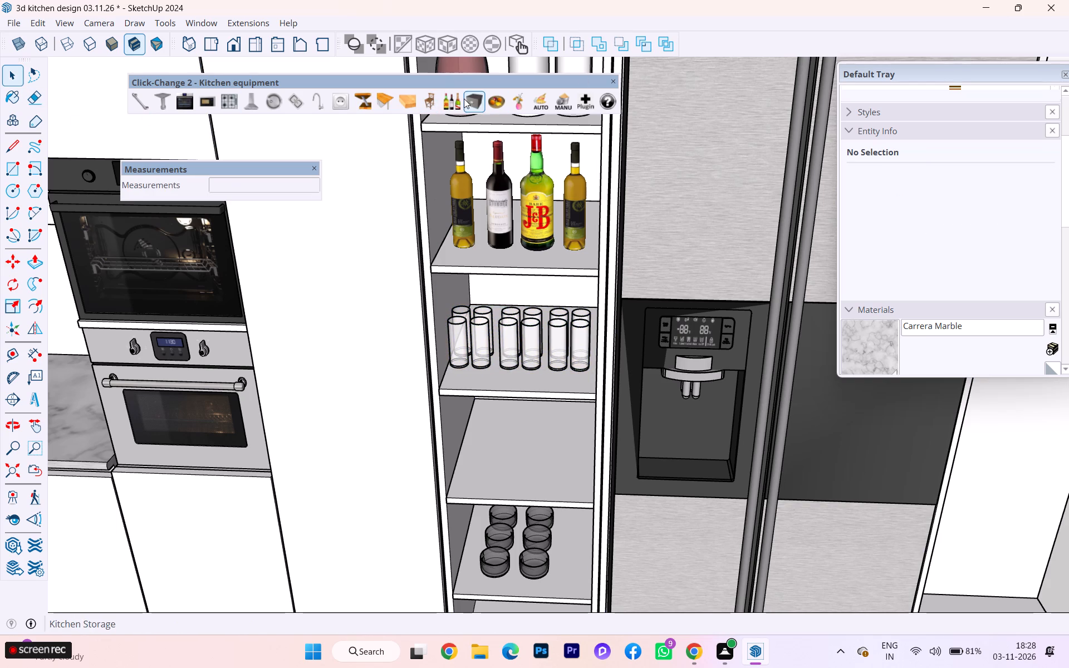
Insert a Click-Change kitchen product on the empty shelf between the tall and low glasses and cycle it to the plate variant, 23-PRODUITS CUISINE.
{"action": "left_click", "coordinate": [454, 101]}
{"action": "left_click", "coordinate": [510, 475]}
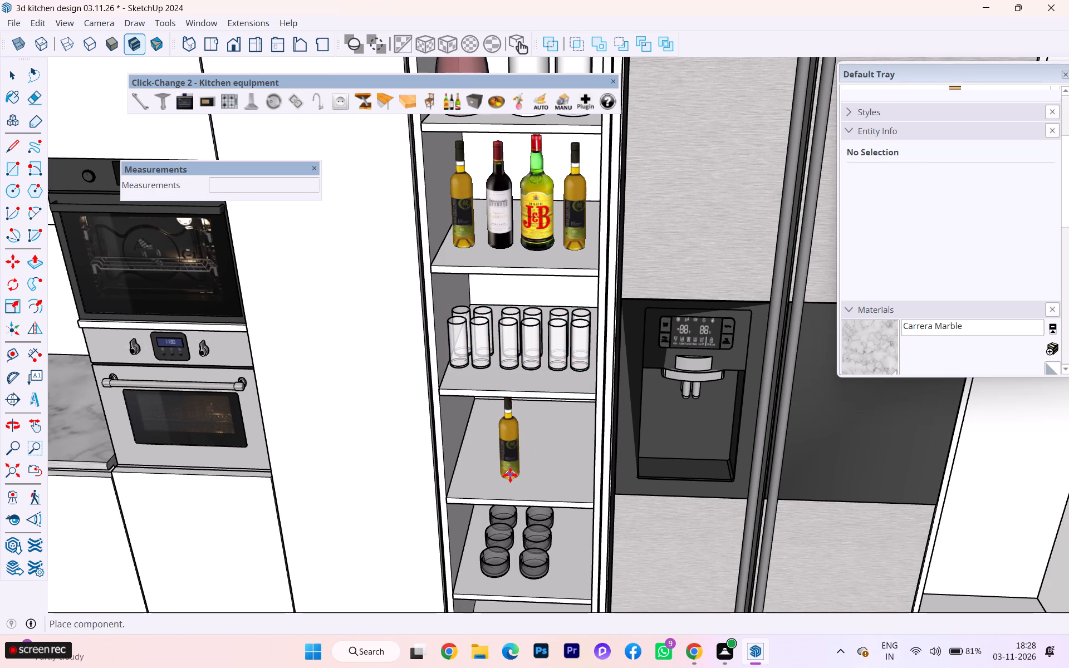
{"action": "triple_click", "coordinate": [455, 102]}
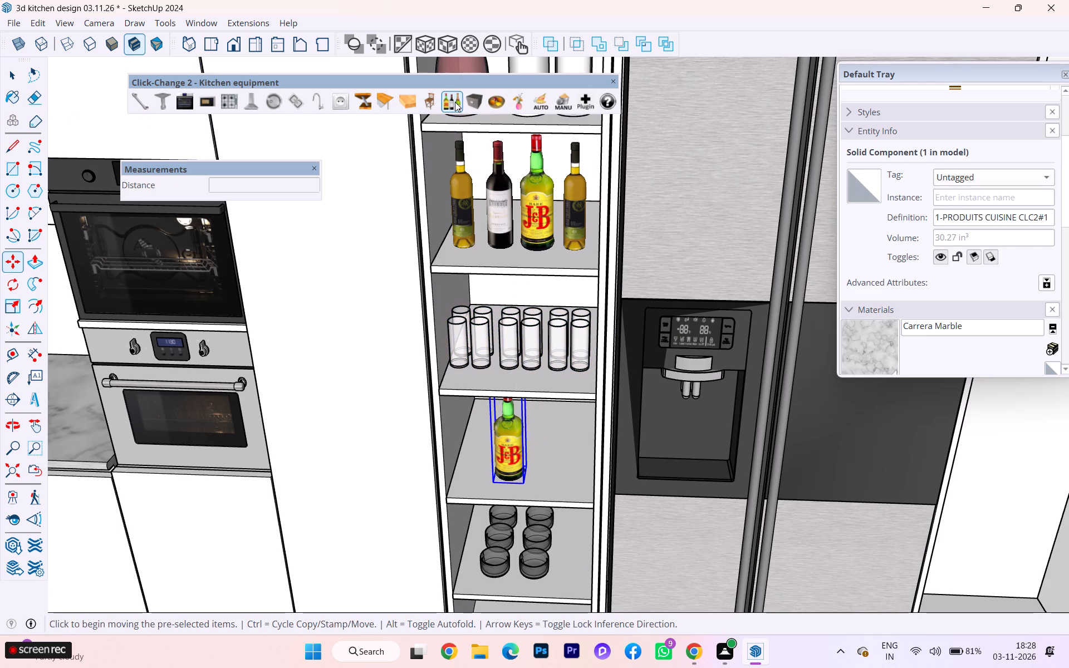
{"action": "left_click", "coordinate": [455, 102]}
{"action": "left_click", "coordinate": [455, 102]}
{"action": "triple_click", "coordinate": [455, 102]}
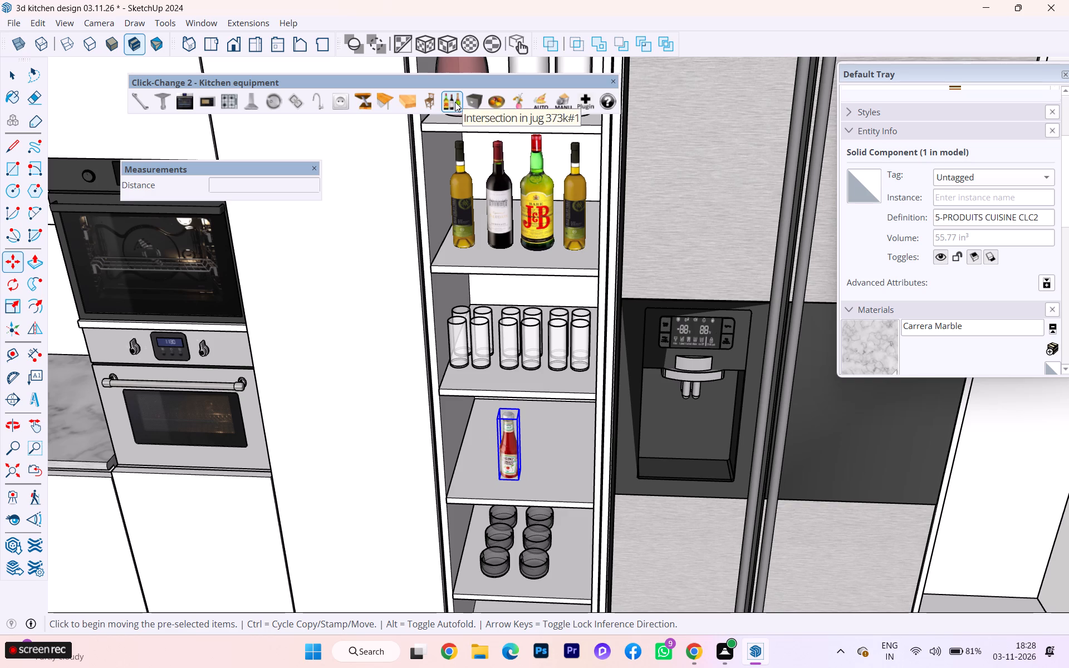
{"action": "triple_click", "coordinate": [455, 102]}
{"action": "triple_click", "coordinate": [455, 102]}
{"action": "triple_click", "coordinate": [453, 102]}
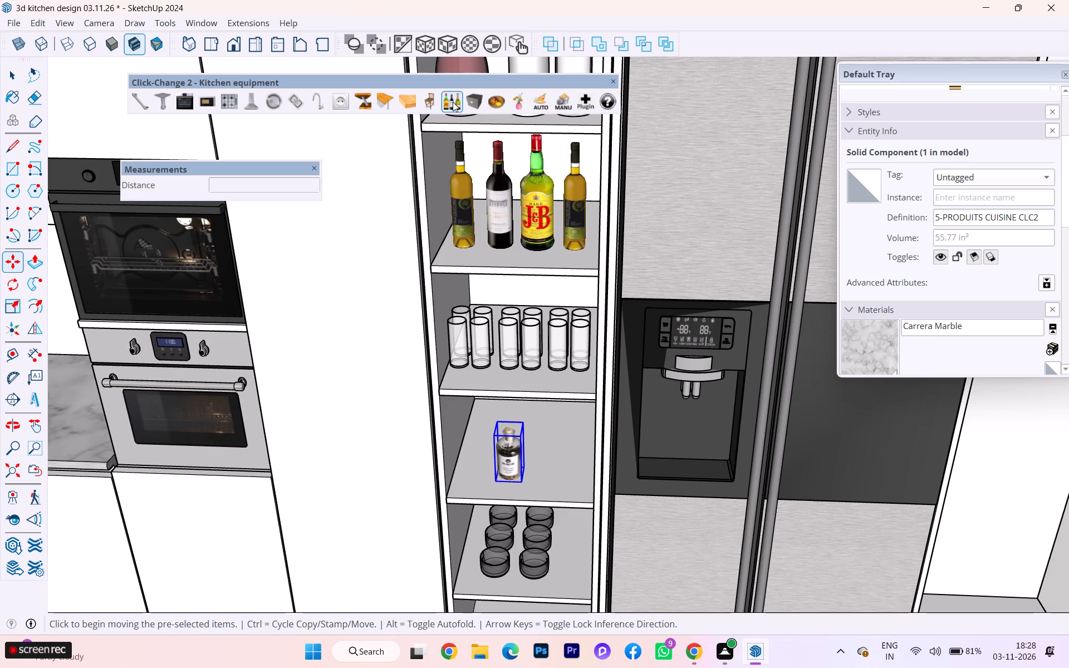
{"action": "double_click", "coordinate": [453, 102]}
{"action": "double_click", "coordinate": [453, 102]}
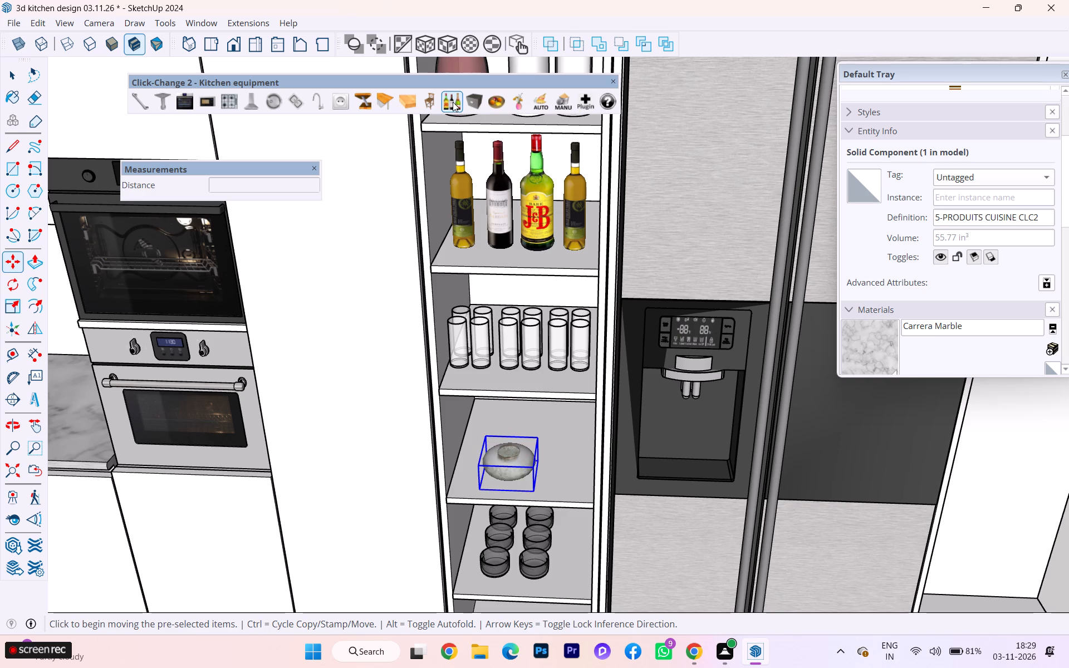
{"action": "left_click", "coordinate": [453, 102]}
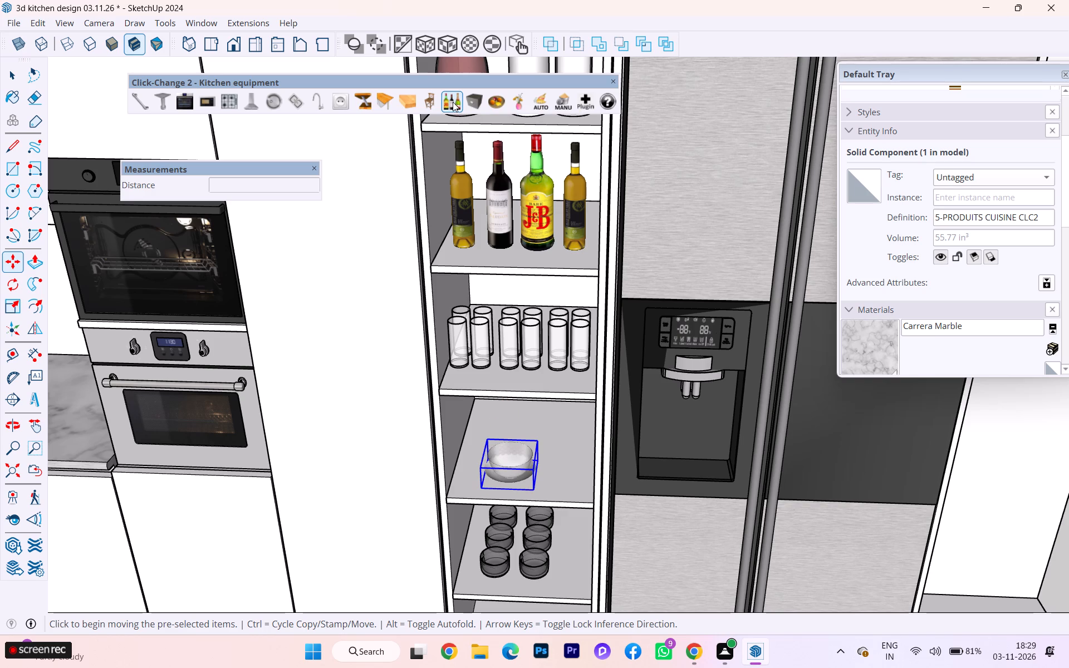
Copy the plate straight up about 9 11/16 inches within its shelf and divide the distance by 6 to form a stack.
{"action": "scroll", "coordinate": [570, 477], "scroll_direction": "down", "scroll_amount": 1}
{"action": "scroll", "coordinate": [568, 476], "scroll_direction": "up", "scroll_amount": 1}
{"action": "scroll", "coordinate": [567, 475], "scroll_direction": "down", "scroll_amount": 1}
{"action": "scroll", "coordinate": [566, 475], "scroll_direction": "up", "scroll_amount": 3}
{"action": "scroll", "coordinate": [563, 475], "scroll_direction": "down", "scroll_amount": 1}
{"action": "scroll", "coordinate": [563, 475], "scroll_direction": "up", "scroll_amount": 5}
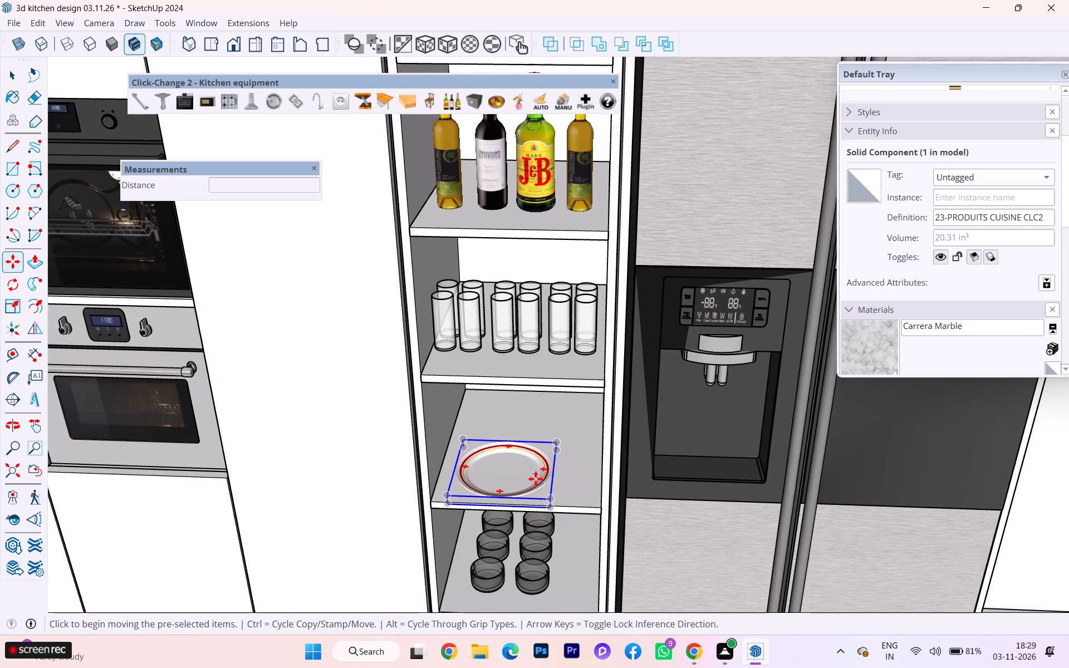
{"action": "middle_click_drag", "start_coordinate": [535, 477], "coordinate": [507, 357]}
{"action": "left_click", "coordinate": [512, 487]}
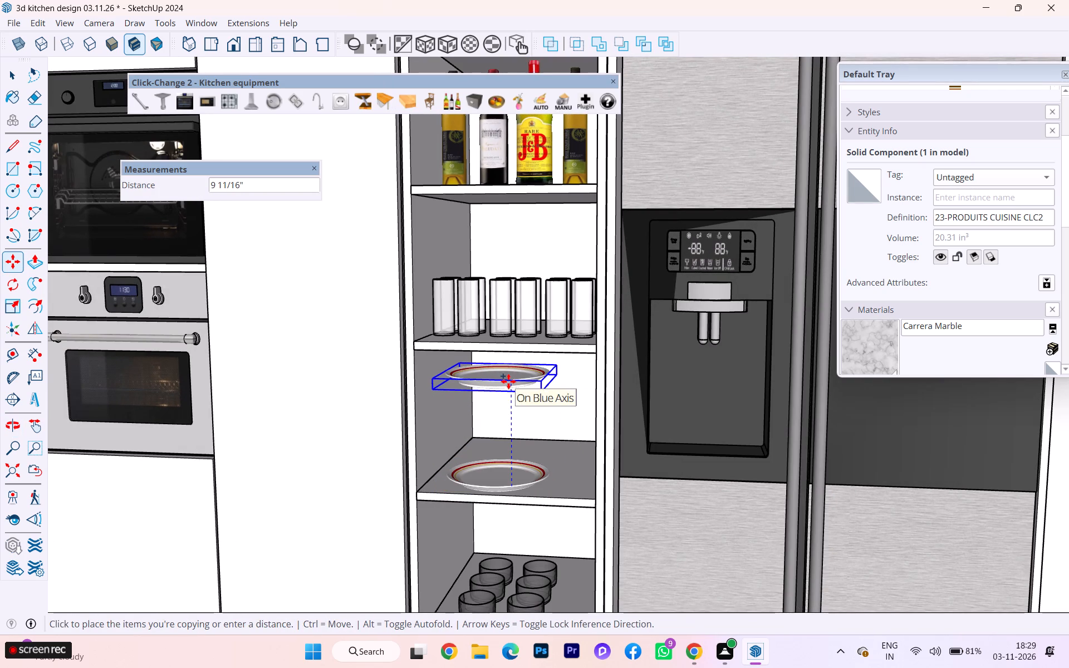
{"action": "left_click", "coordinate": [508, 381]}
{"action": "type", "text": "/6"}
{"action": "key", "text": "Return"}
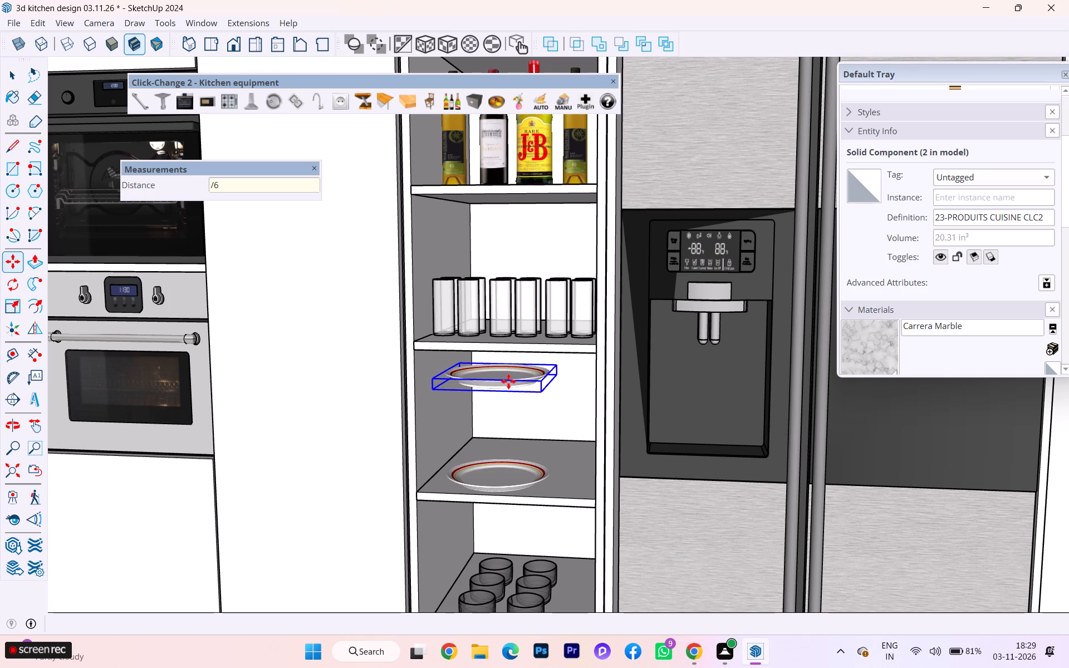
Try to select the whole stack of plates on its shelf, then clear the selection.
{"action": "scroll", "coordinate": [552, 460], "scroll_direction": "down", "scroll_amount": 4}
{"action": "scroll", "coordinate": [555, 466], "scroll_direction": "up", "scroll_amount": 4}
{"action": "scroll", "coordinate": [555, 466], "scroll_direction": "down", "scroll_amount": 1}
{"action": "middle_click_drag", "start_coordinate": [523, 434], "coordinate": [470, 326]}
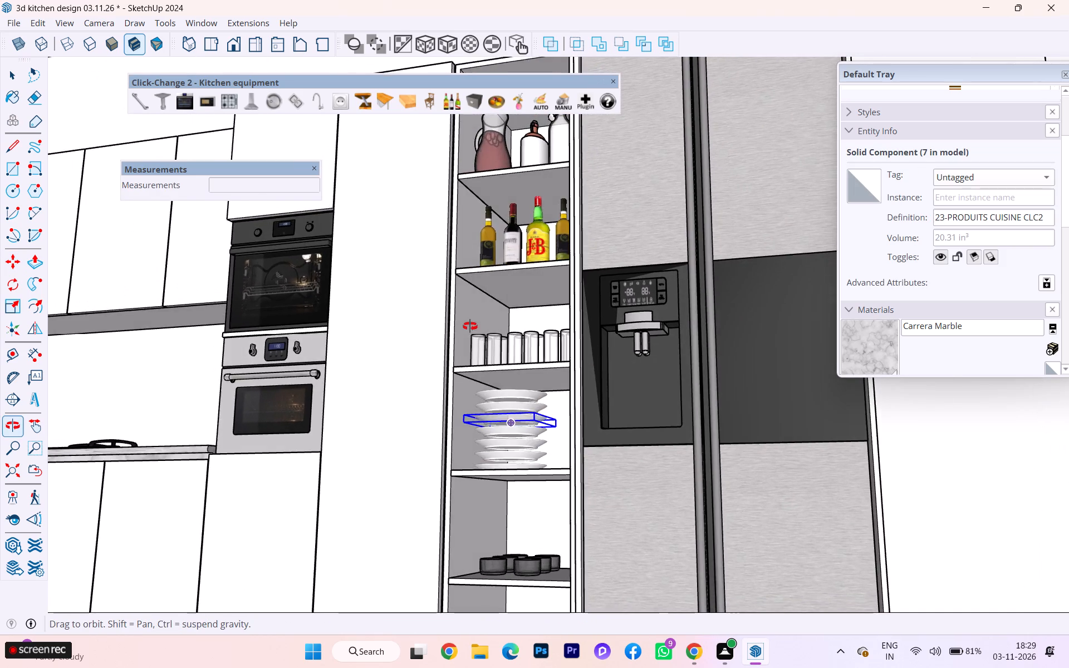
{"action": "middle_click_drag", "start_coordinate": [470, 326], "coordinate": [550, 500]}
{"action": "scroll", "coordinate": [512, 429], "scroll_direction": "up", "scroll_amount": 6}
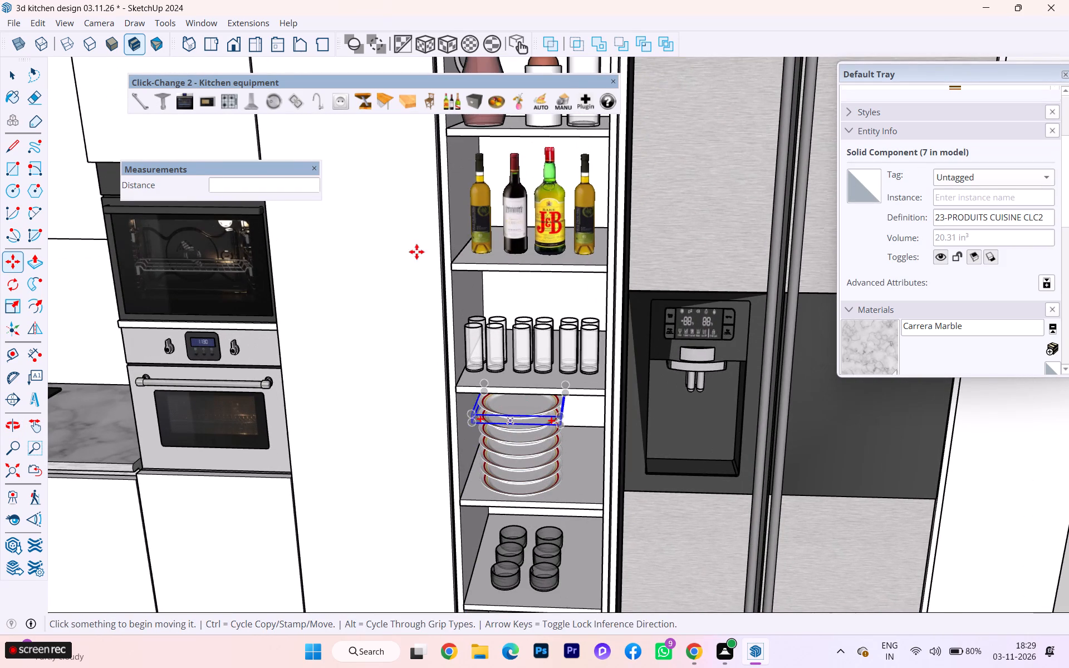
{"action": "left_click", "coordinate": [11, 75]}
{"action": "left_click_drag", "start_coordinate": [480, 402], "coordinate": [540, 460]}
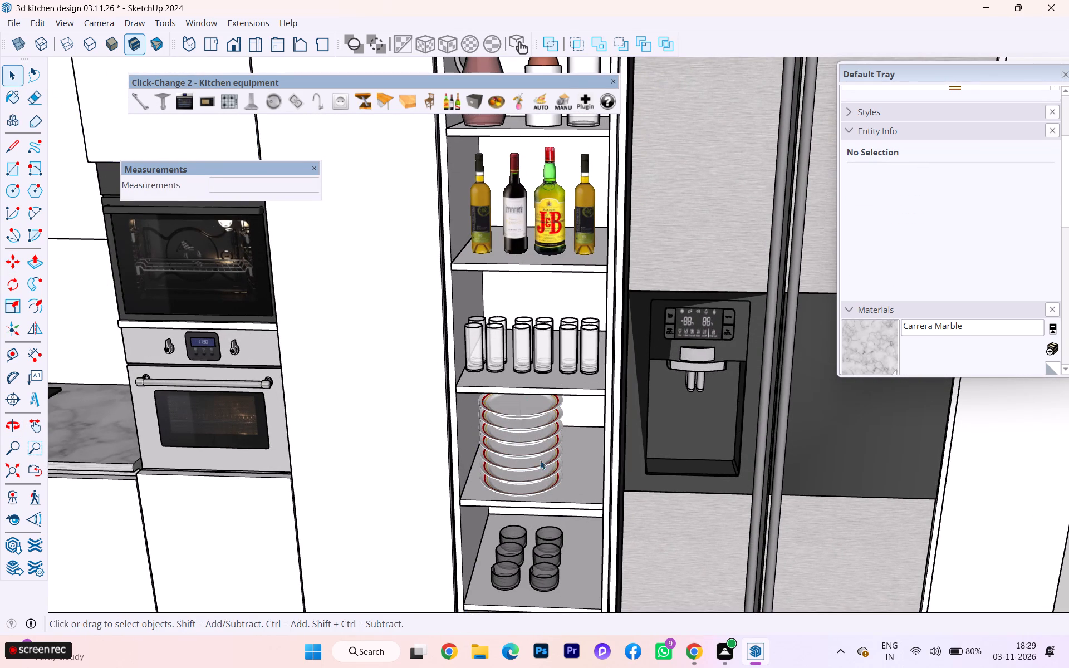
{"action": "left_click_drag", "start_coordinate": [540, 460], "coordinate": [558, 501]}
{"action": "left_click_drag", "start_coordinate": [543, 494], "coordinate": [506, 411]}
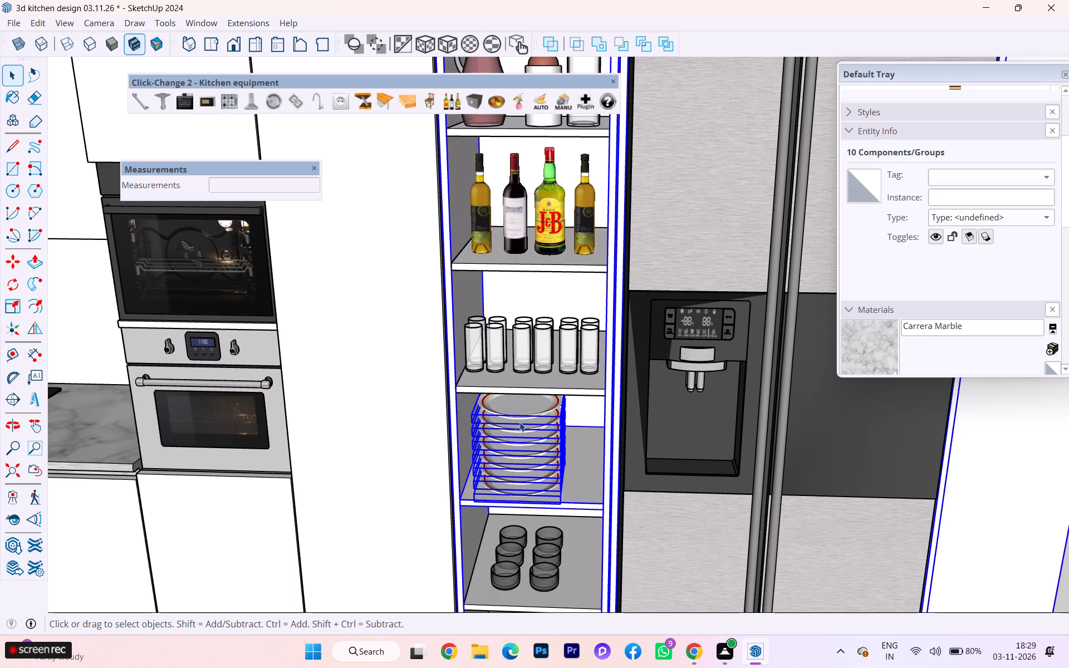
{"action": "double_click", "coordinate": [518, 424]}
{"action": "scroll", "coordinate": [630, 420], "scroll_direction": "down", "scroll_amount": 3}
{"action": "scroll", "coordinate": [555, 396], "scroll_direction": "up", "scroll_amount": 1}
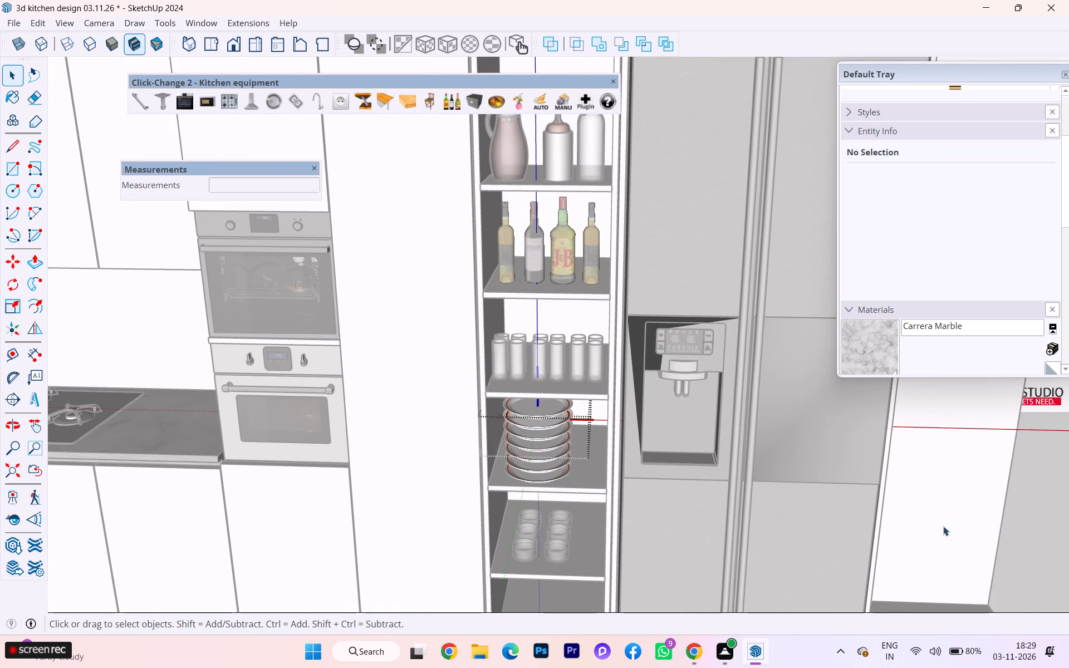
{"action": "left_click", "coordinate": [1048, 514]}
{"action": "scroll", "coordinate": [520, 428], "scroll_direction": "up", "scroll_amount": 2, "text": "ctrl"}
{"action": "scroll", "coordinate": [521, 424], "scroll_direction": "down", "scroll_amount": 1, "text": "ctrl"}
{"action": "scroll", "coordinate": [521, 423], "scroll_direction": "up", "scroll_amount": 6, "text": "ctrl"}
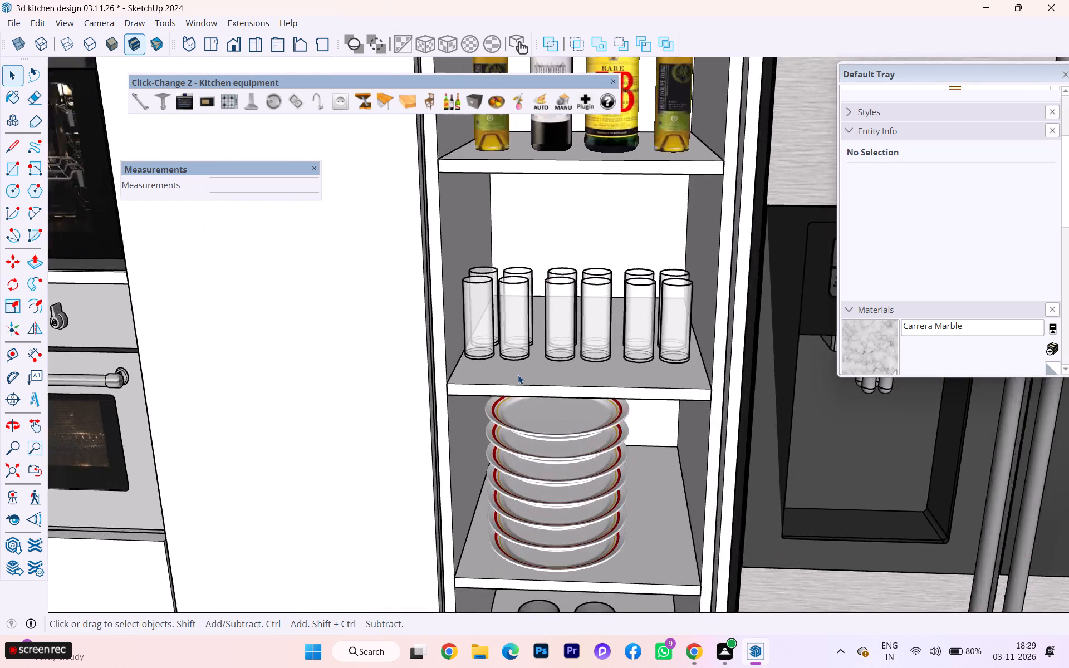
Select all seven plates of the stack on the shelf below the tall glasses and make them one group.
{"action": "scroll", "coordinate": [518, 375], "scroll_direction": "up", "scroll_amount": 1, "text": "ctrl"}
{"action": "middle_click_drag", "start_coordinate": [514, 370], "coordinate": [502, 250]}
{"action": "left_click_drag", "start_coordinate": [479, 369], "coordinate": [637, 549]}
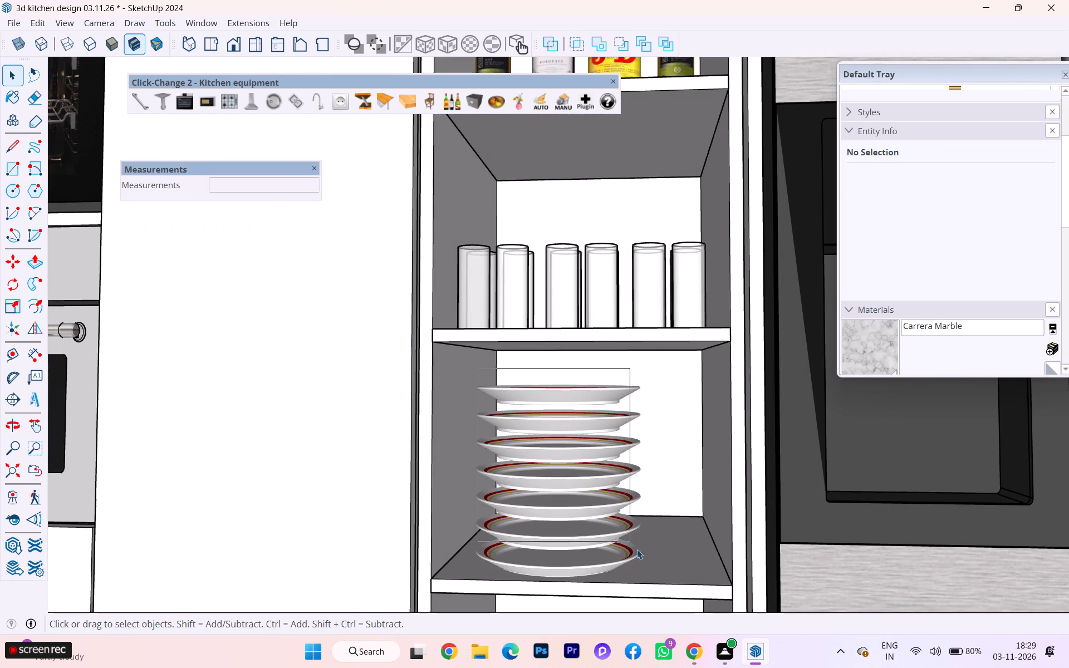
{"action": "left_click_drag", "start_coordinate": [637, 549], "coordinate": [653, 575]}
{"action": "left_click_drag", "start_coordinate": [540, 391], "coordinate": [548, 419], "text": "ctrl"}
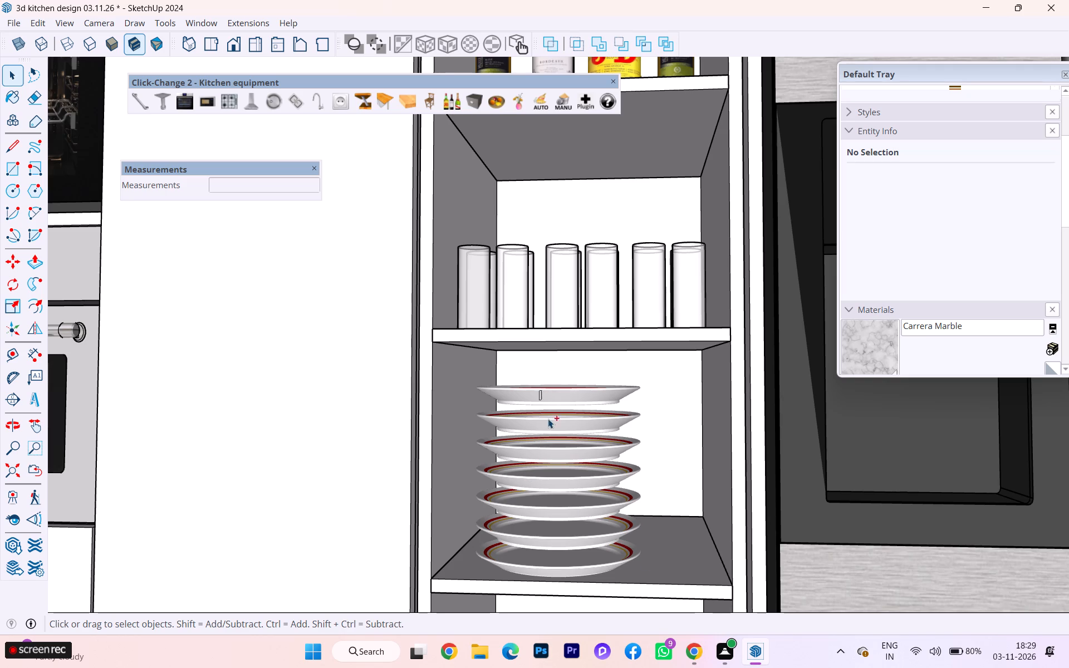
{"action": "left_click_drag", "start_coordinate": [548, 419], "coordinate": [593, 535], "text": "ctrl"}
{"action": "left_click_drag", "start_coordinate": [492, 390], "coordinate": [632, 551], "text": "shift"}
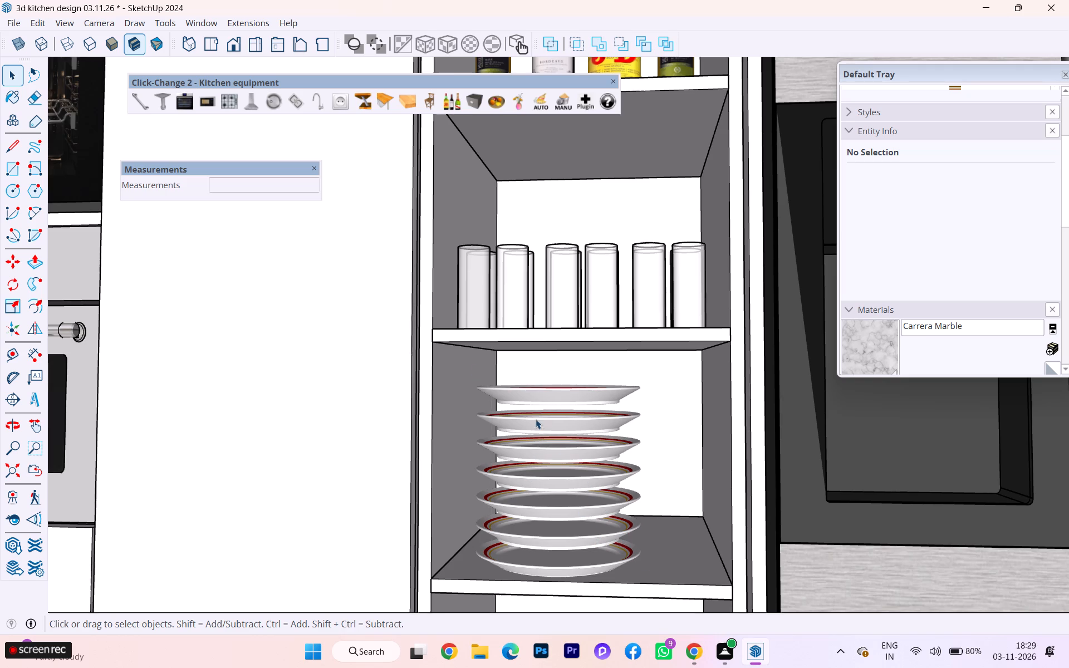
{"action": "left_click", "coordinate": [536, 419]}
{"action": "left_click_drag", "start_coordinate": [540, 387], "coordinate": [607, 562], "text": "ctrl"}
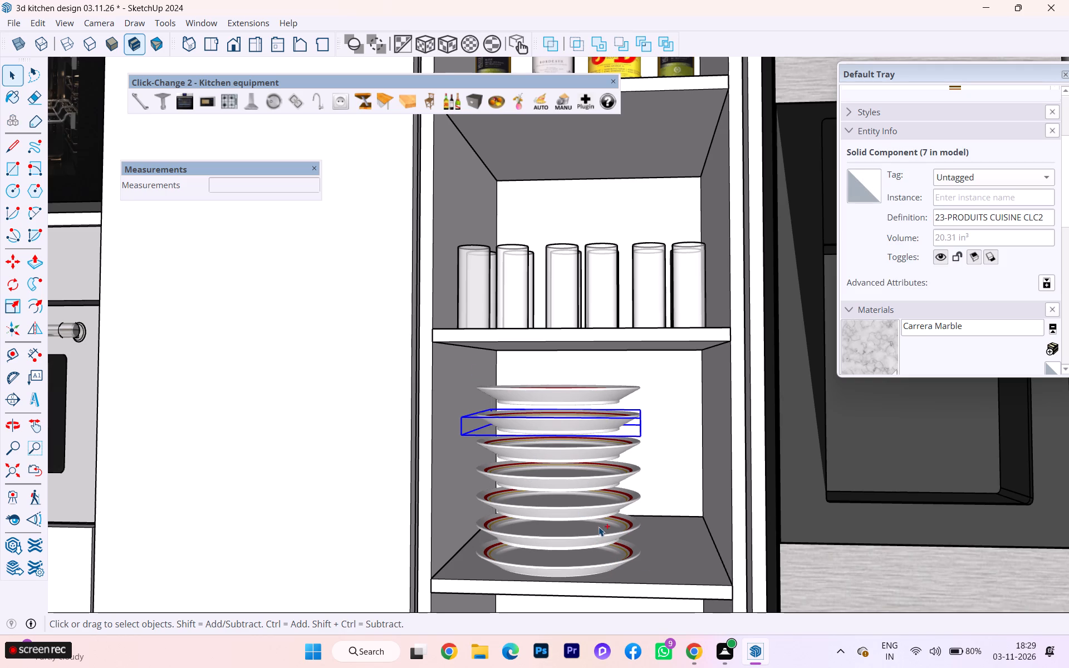
{"action": "left_click", "coordinate": [596, 545], "text": "ctrl"}
{"action": "left_click", "coordinate": [578, 500], "text": "ctrl"}
{"action": "left_click", "coordinate": [571, 474], "text": "ctrl"}
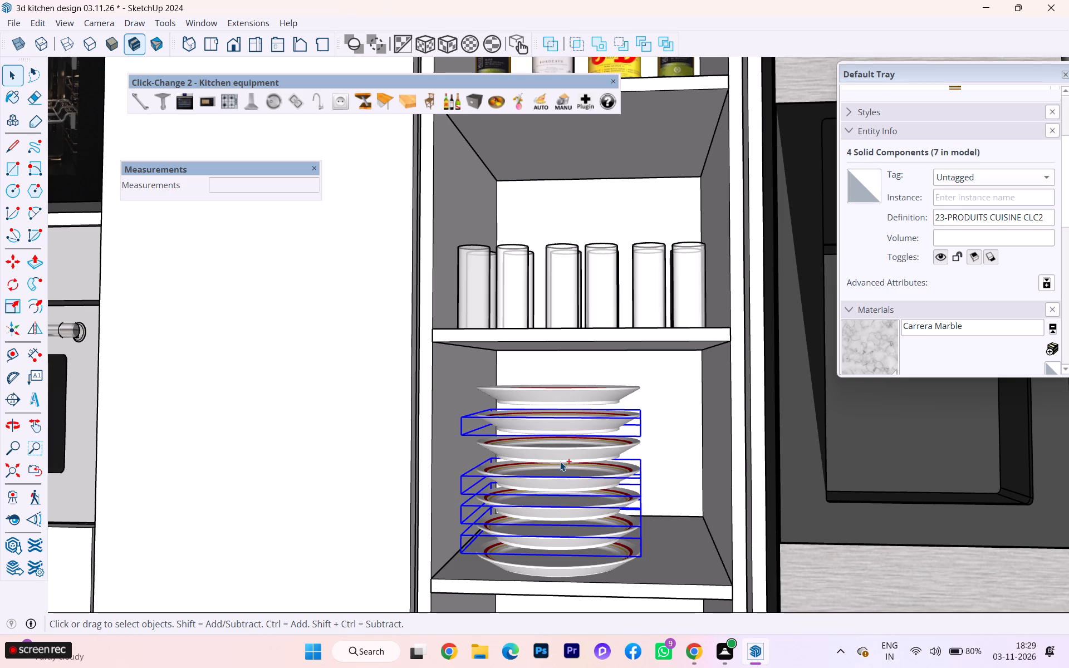
{"action": "left_click", "coordinate": [561, 454], "text": "ctrl"}
{"action": "left_click", "coordinate": [560, 404], "text": "ctrl"}
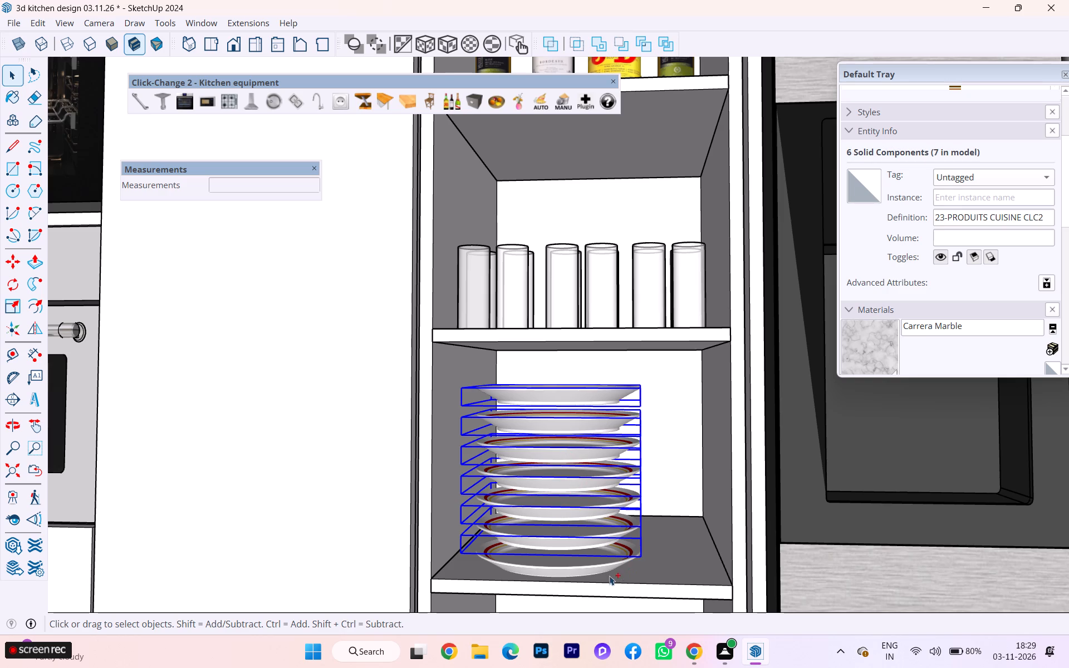
{"action": "left_click", "coordinate": [602, 570], "text": "ctrl"}
{"action": "right_click", "coordinate": [603, 563], "text": "ctrl"}
{"action": "left_click", "coordinate": [656, 204]}
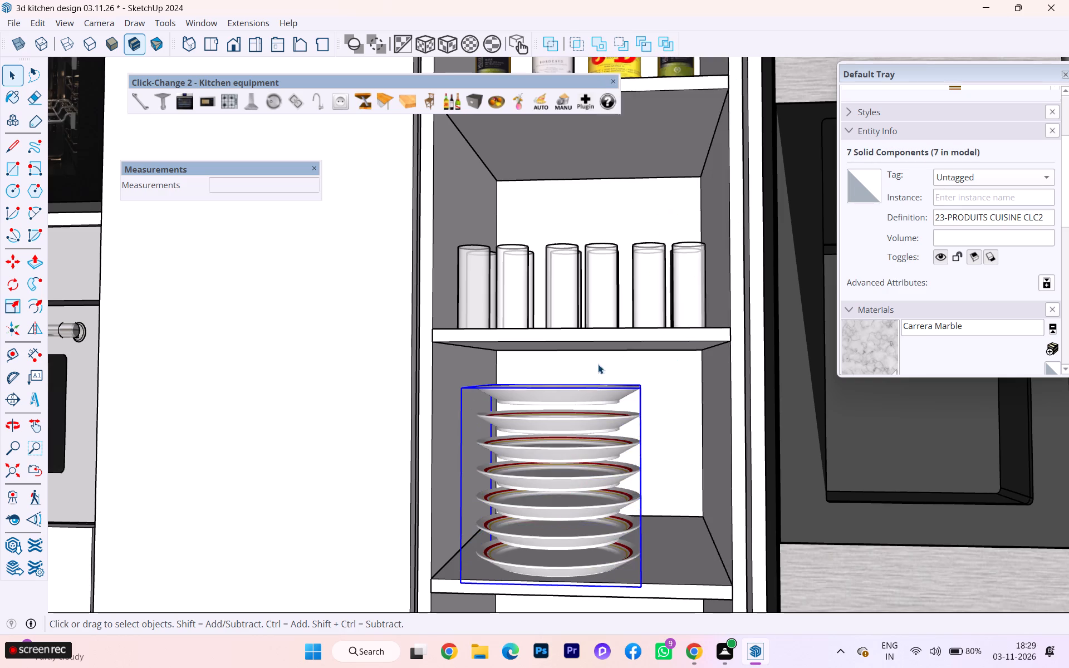
Check how the grouped plate stack sits on its shelf and review the whole open shelf unit.
{"action": "scroll", "coordinate": [606, 412], "scroll_direction": "down", "scroll_amount": 1}
{"action": "scroll", "coordinate": [608, 423], "scroll_direction": "up", "scroll_amount": 1}
{"action": "scroll", "coordinate": [608, 423], "scroll_direction": "down", "scroll_amount": 1}
{"action": "left_click", "coordinate": [630, 443]}
{"action": "scroll", "coordinate": [641, 553], "scroll_direction": "up", "scroll_amount": 5}
{"action": "middle_click_drag", "start_coordinate": [605, 591], "coordinate": [574, 507]}
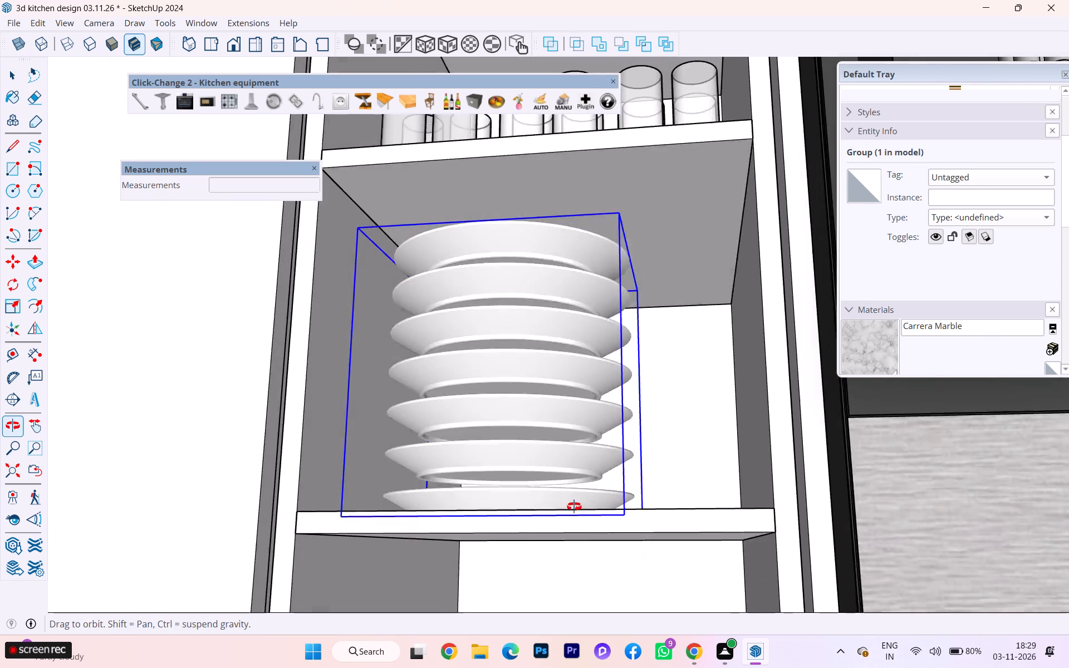
{"action": "middle_click_drag", "start_coordinate": [574, 507], "coordinate": [616, 646]}
{"action": "left_click", "coordinate": [678, 541]}
{"action": "scroll", "coordinate": [639, 497], "scroll_direction": "down", "scroll_amount": 1}
{"action": "scroll", "coordinate": [636, 495], "scroll_direction": "up", "scroll_amount": 1}
{"action": "scroll", "coordinate": [635, 495], "scroll_direction": "down", "scroll_amount": 1}
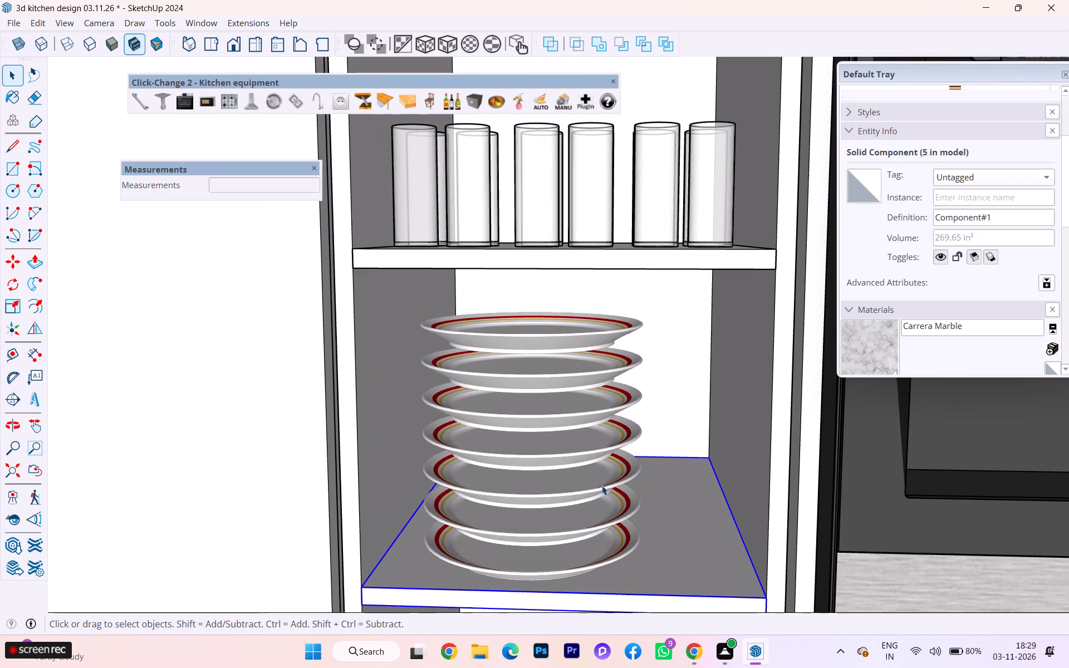
{"action": "scroll", "coordinate": [512, 419], "scroll_direction": "down", "scroll_amount": 2}
{"action": "scroll", "coordinate": [495, 406], "scroll_direction": "up", "scroll_amount": 3}
{"action": "scroll", "coordinate": [495, 406], "scroll_direction": "down", "scroll_amount": 2}
{"action": "scroll", "coordinate": [483, 357], "scroll_direction": "down", "scroll_amount": 2}
{"action": "scroll", "coordinate": [483, 357], "scroll_direction": "up", "scroll_amount": 4}
{"action": "scroll", "coordinate": [484, 357], "scroll_direction": "down", "scroll_amount": 11}
{"action": "scroll", "coordinate": [526, 376], "scroll_direction": "up", "scroll_amount": 6}
{"action": "scroll", "coordinate": [527, 375], "scroll_direction": "down", "scroll_amount": 3}
{"action": "middle_click_drag", "start_coordinate": [531, 385], "coordinate": [621, 501]}
{"action": "scroll", "coordinate": [571, 475], "scroll_direction": "down", "scroll_amount": 3}
{"action": "scroll", "coordinate": [572, 500], "scroll_direction": "up", "scroll_amount": 8}
{"action": "scroll", "coordinate": [566, 506], "scroll_direction": "down", "scroll_amount": 1}
{"action": "scroll", "coordinate": [566, 506], "scroll_direction": "up", "scroll_amount": 2}
{"action": "scroll", "coordinate": [566, 506], "scroll_direction": "down", "scroll_amount": 3}
{"action": "scroll", "coordinate": [542, 495], "scroll_direction": "up", "scroll_amount": 1}
{"action": "scroll", "coordinate": [542, 497], "scroll_direction": "down", "scroll_amount": 3}
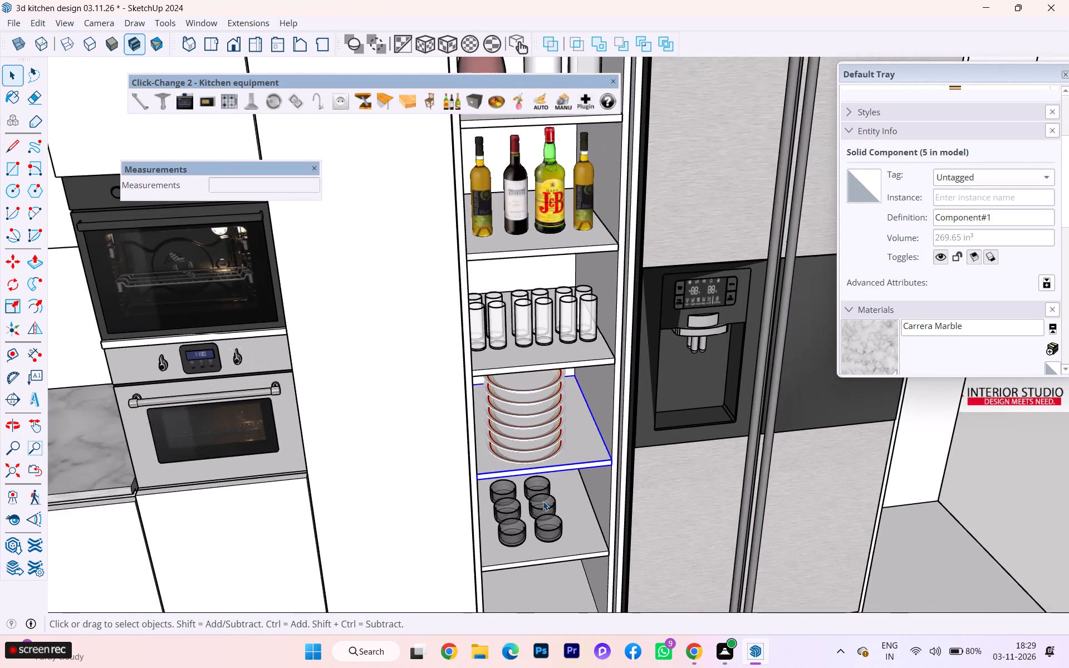
{"action": "scroll", "coordinate": [543, 501], "scroll_direction": "down", "scroll_amount": 1}
{"action": "scroll", "coordinate": [542, 504], "scroll_direction": "up", "scroll_amount": 1}
{"action": "scroll", "coordinate": [542, 504], "scroll_direction": "down", "scroll_amount": 2}
{"action": "scroll", "coordinate": [542, 507], "scroll_direction": "up", "scroll_amount": 1}
{"action": "scroll", "coordinate": [543, 507], "scroll_direction": "down", "scroll_amount": 2}
{"action": "middle_click_drag", "start_coordinate": [543, 504], "coordinate": [514, 435]}
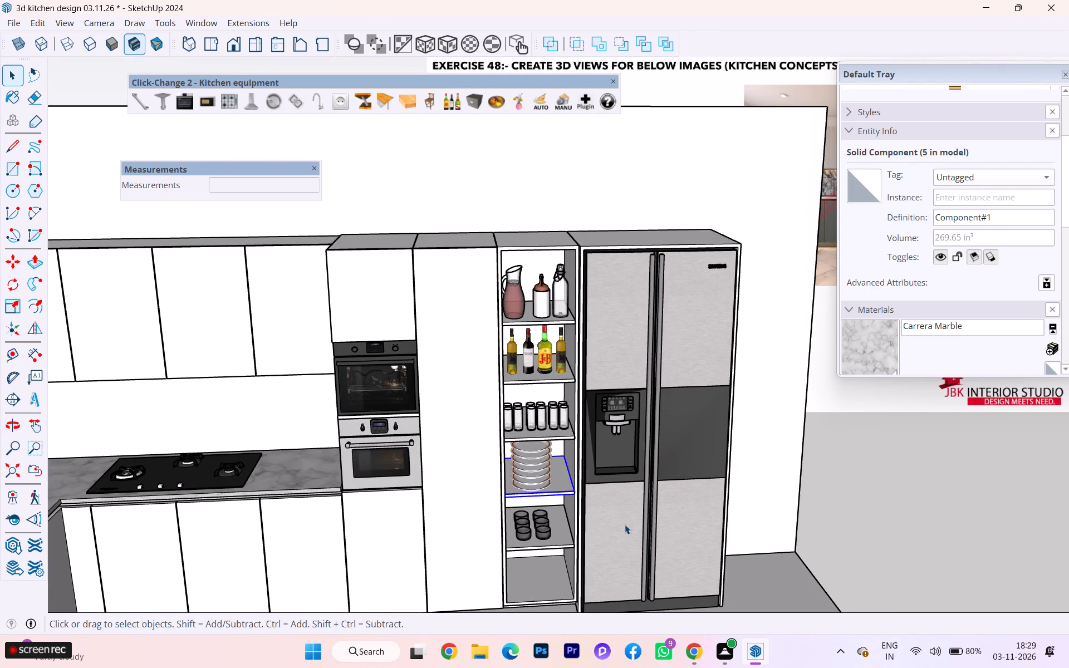
Move the grouped plate stack straight down about 2' 3 5/16" to the empty bottom shelf and end the move.
{"action": "scroll", "coordinate": [622, 526], "scroll_direction": "up", "scroll_amount": 4}
{"action": "left_click", "coordinate": [495, 446]}
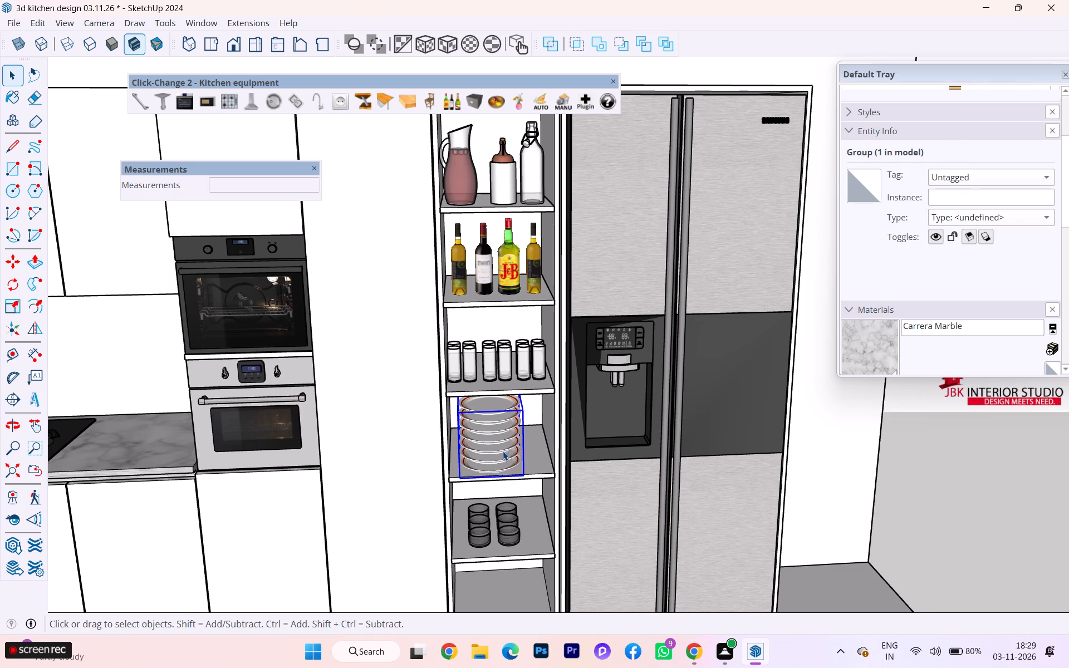
{"action": "key", "text": "m"}
{"action": "left_click", "coordinate": [496, 450]}
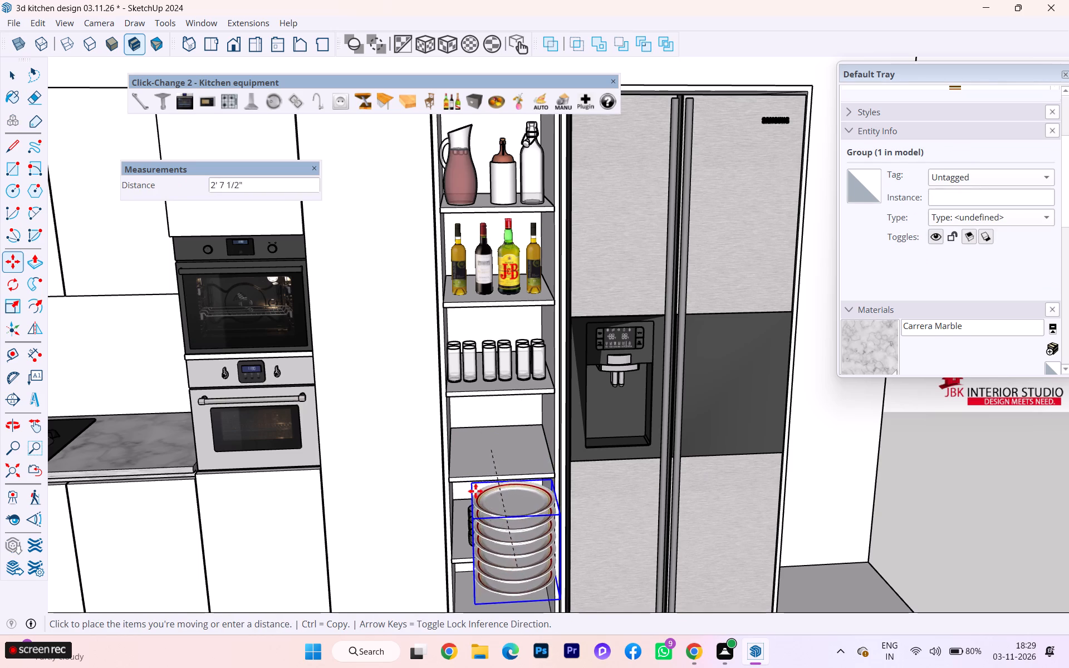
{"action": "scroll", "coordinate": [463, 456], "scroll_direction": "down", "scroll_amount": 3}
{"action": "scroll", "coordinate": [427, 420], "scroll_direction": "down", "scroll_amount": 3}
{"action": "scroll", "coordinate": [479, 556], "scroll_direction": "up", "scroll_amount": 2}
{"action": "scroll", "coordinate": [479, 556], "scroll_direction": "down", "scroll_amount": 1}
{"action": "scroll", "coordinate": [479, 556], "scroll_direction": "up", "scroll_amount": 3}
{"action": "scroll", "coordinate": [480, 554], "scroll_direction": "down", "scroll_amount": 1}
{"action": "scroll", "coordinate": [480, 554], "scroll_direction": "up", "scroll_amount": 3}
{"action": "scroll", "coordinate": [480, 554], "scroll_direction": "down", "scroll_amount": 1}
{"action": "scroll", "coordinate": [480, 554], "scroll_direction": "up", "scroll_amount": 1}
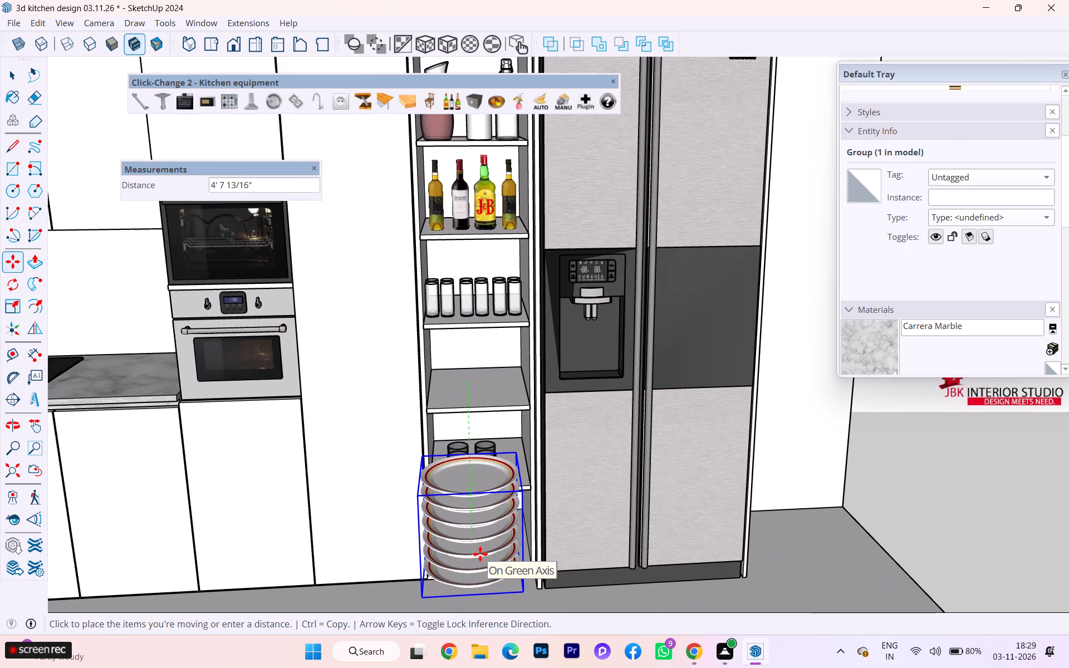
{"action": "scroll", "coordinate": [480, 554], "scroll_direction": "up", "scroll_amount": 1}
{"action": "scroll", "coordinate": [480, 554], "scroll_direction": "down", "scroll_amount": 1}
{"action": "scroll", "coordinate": [480, 554], "scroll_direction": "up", "scroll_amount": 1}
{"action": "scroll", "coordinate": [480, 554], "scroll_direction": "down", "scroll_amount": 2}
{"action": "scroll", "coordinate": [480, 554], "scroll_direction": "up", "scroll_amount": 2}
{"action": "key", "text": "Up"}
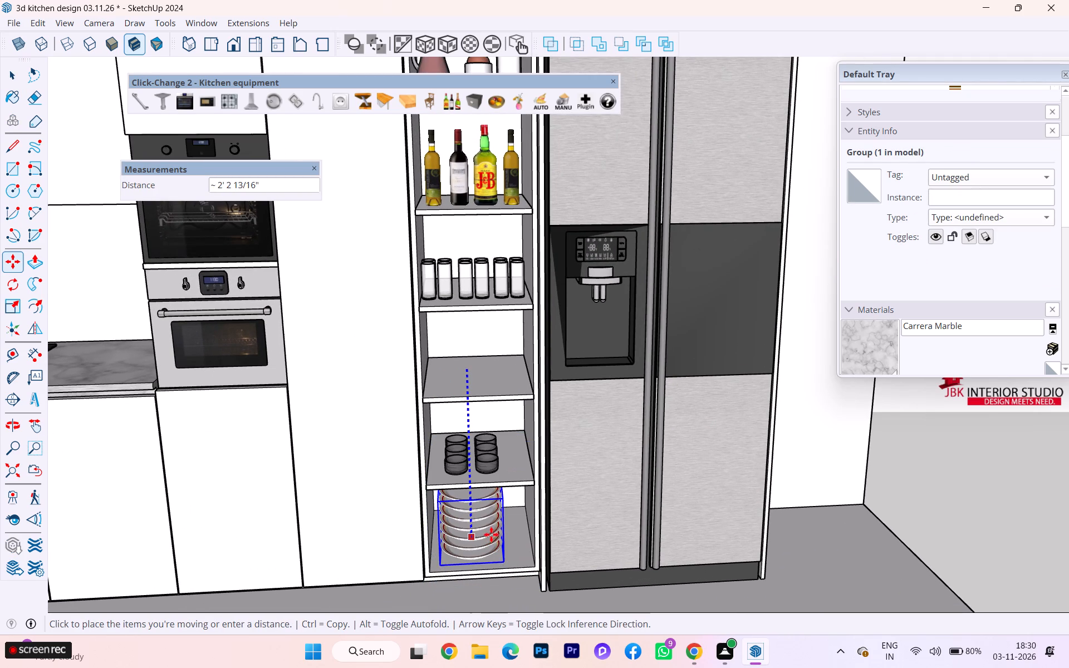
{"action": "left_click", "coordinate": [493, 539]}
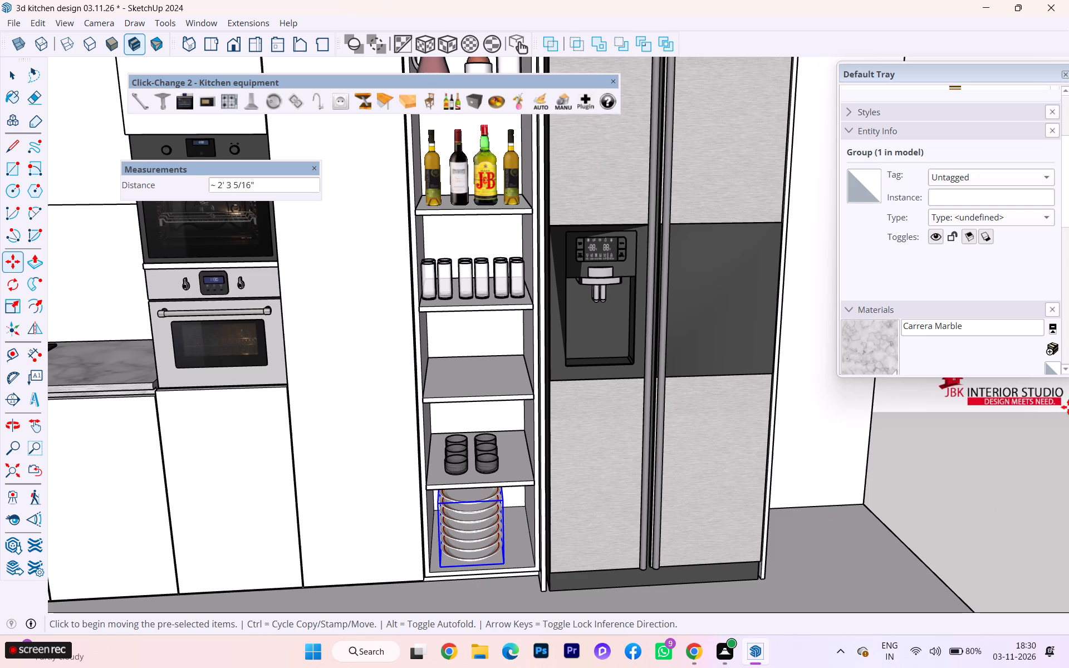
{"action": "left_click", "coordinate": [12, 81]}
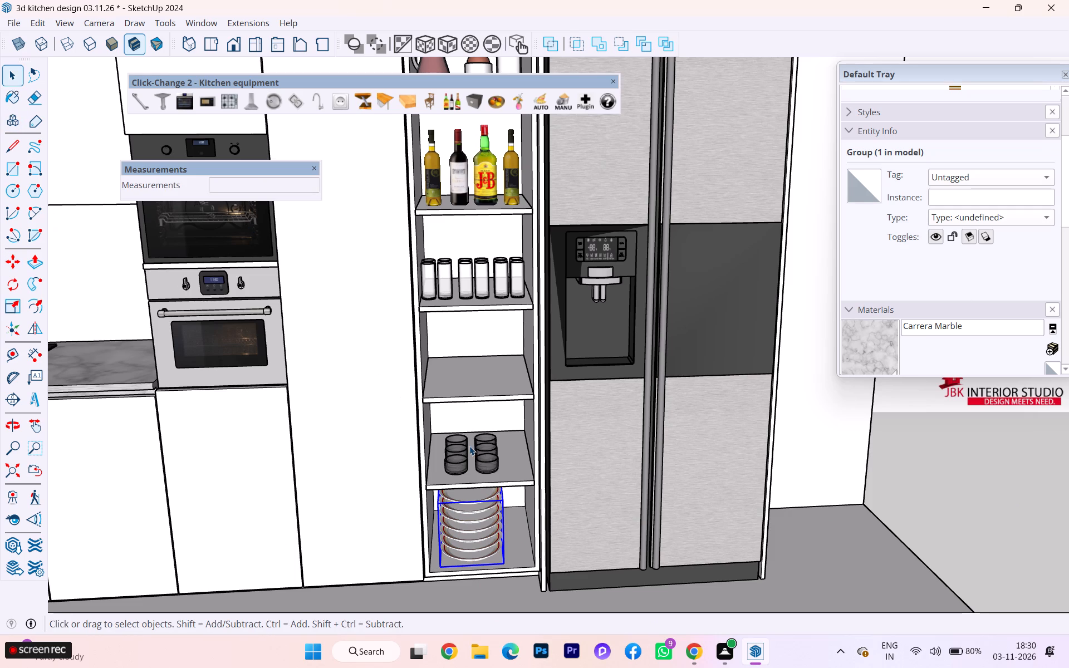
Copy the low glasses group straight up about 2 1/8 inches on its shelf, and repeat a vertical copy from the raised group.
{"action": "left_click", "coordinate": [469, 446]}
{"action": "left_click", "coordinate": [460, 454]}
{"action": "scroll", "coordinate": [460, 454], "scroll_direction": "up", "scroll_amount": 6}
{"action": "scroll", "coordinate": [460, 454], "scroll_direction": "down", "scroll_amount": 2}
{"action": "scroll", "coordinate": [460, 454], "scroll_direction": "up", "scroll_amount": 3}
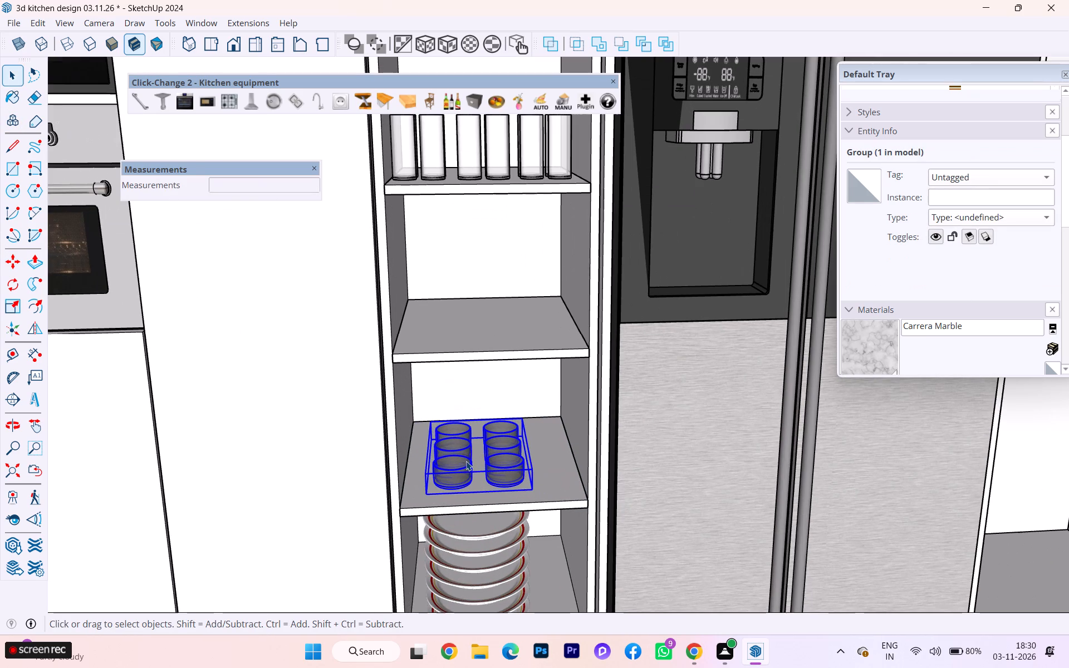
{"action": "key", "text": "m"}
{"action": "left_click", "coordinate": [438, 474]}
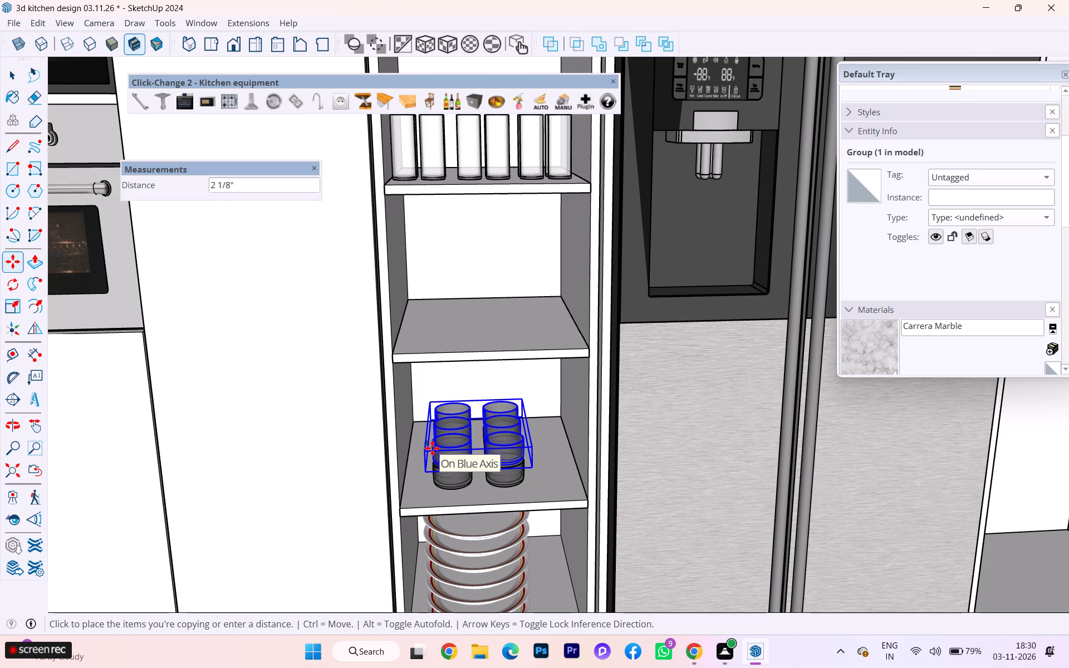
{"action": "left_click", "coordinate": [432, 448]}
{"action": "left_click", "coordinate": [453, 449]}
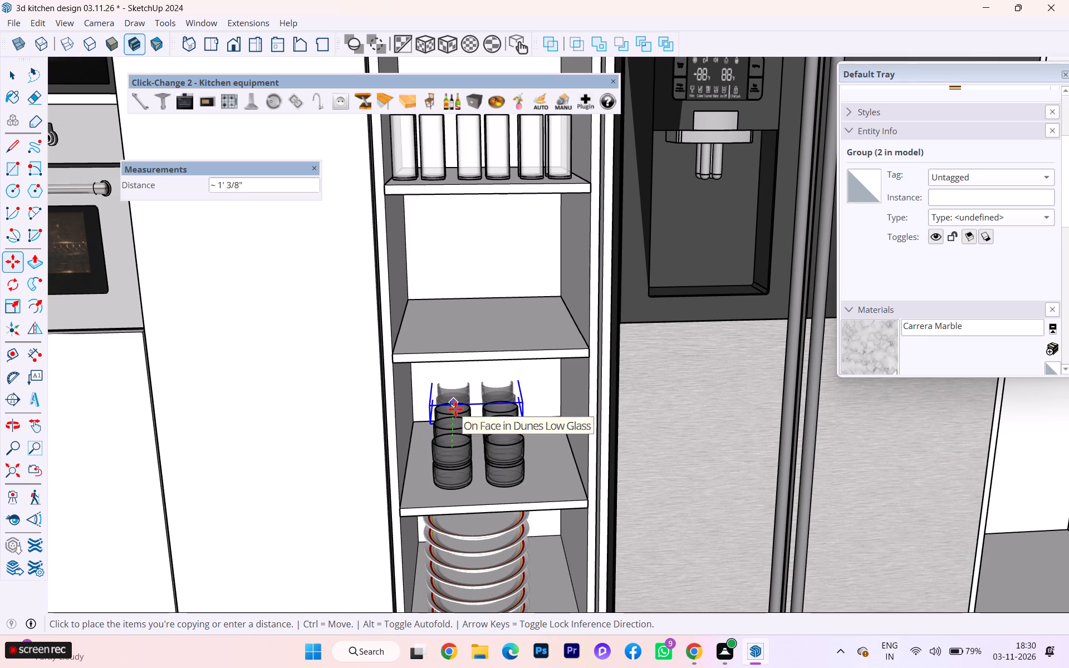
{"action": "key", "text": "Up"}
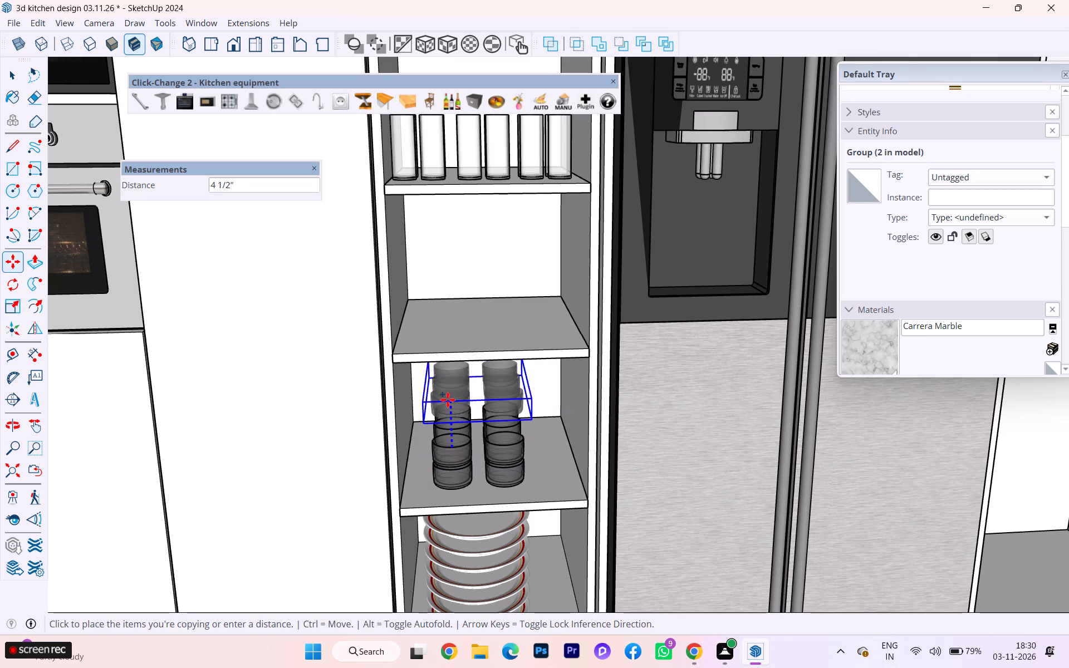
{"action": "left_click", "coordinate": [452, 414]}
Build the third and fourth layers of low glasses, offset upward about 1 7/8 and 1 15/16 inches, and clear the selection.
{"action": "scroll", "coordinate": [478, 432], "scroll_direction": "down", "scroll_amount": 1}
{"action": "middle_click_drag", "start_coordinate": [479, 433], "coordinate": [442, 308]}
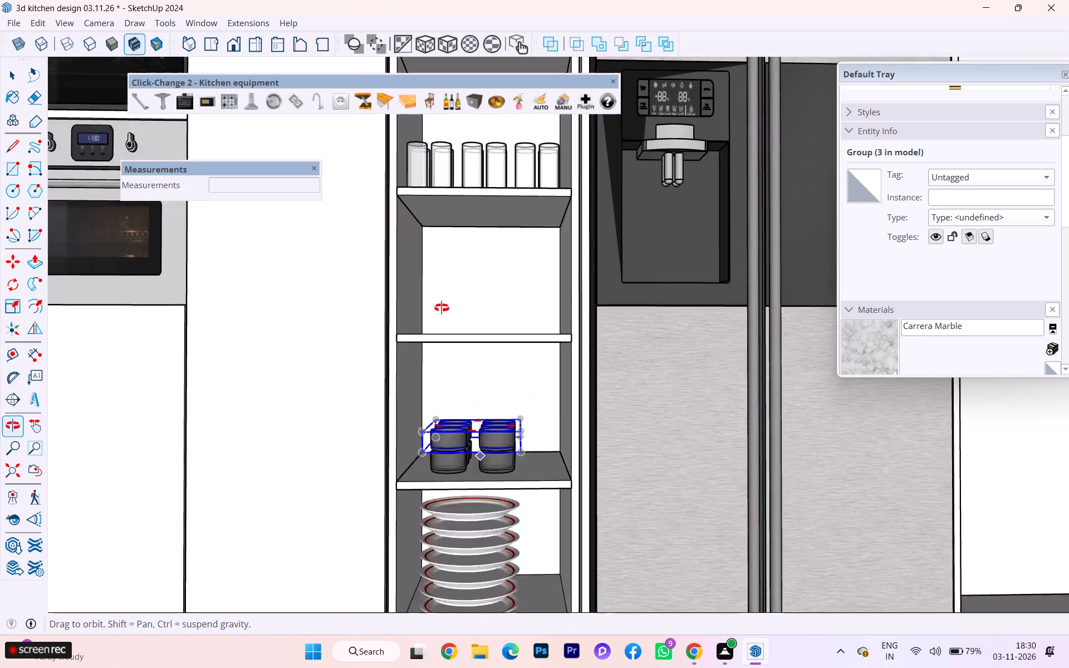
{"action": "middle_click_drag", "start_coordinate": [442, 308], "coordinate": [431, 293]}
{"action": "scroll", "coordinate": [481, 426], "scroll_direction": "up", "scroll_amount": 3}
{"action": "scroll", "coordinate": [481, 434], "scroll_direction": "down", "scroll_amount": 1}
{"action": "scroll", "coordinate": [481, 434], "scroll_direction": "up", "scroll_amount": 3}
{"action": "scroll", "coordinate": [480, 440], "scroll_direction": "down", "scroll_amount": 1}
{"action": "scroll", "coordinate": [480, 441], "scroll_direction": "up", "scroll_amount": 4}
{"action": "scroll", "coordinate": [430, 440], "scroll_direction": "down", "scroll_amount": 2}
{"action": "scroll", "coordinate": [430, 440], "scroll_direction": "up", "scroll_amount": 3}
{"action": "scroll", "coordinate": [428, 440], "scroll_direction": "down", "scroll_amount": 1}
{"action": "scroll", "coordinate": [425, 440], "scroll_direction": "up", "scroll_amount": 7}
{"action": "scroll", "coordinate": [419, 446], "scroll_direction": "down", "scroll_amount": 1}
{"action": "scroll", "coordinate": [419, 446], "scroll_direction": "up", "scroll_amount": 3}
{"action": "scroll", "coordinate": [419, 444], "scroll_direction": "down", "scroll_amount": 3}
{"action": "scroll", "coordinate": [419, 444], "scroll_direction": "up", "scroll_amount": 1}
{"action": "scroll", "coordinate": [419, 444], "scroll_direction": "down", "scroll_amount": 7}
{"action": "scroll", "coordinate": [419, 444], "scroll_direction": "up", "scroll_amount": 9}
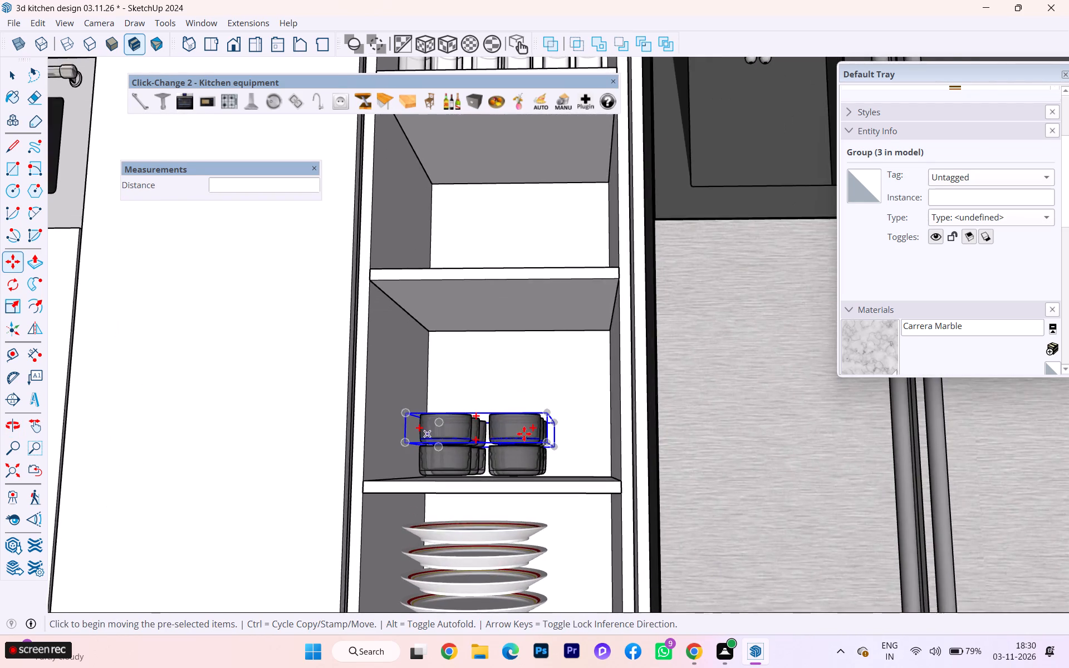
{"action": "scroll", "coordinate": [524, 434], "scroll_direction": "up", "scroll_amount": 8}
{"action": "scroll", "coordinate": [437, 440], "scroll_direction": "down", "scroll_amount": 5}
{"action": "scroll", "coordinate": [437, 440], "scroll_direction": "up", "scroll_amount": 11}
{"action": "scroll", "coordinate": [478, 440], "scroll_direction": "down", "scroll_amount": 6}
{"action": "scroll", "coordinate": [478, 440], "scroll_direction": "up", "scroll_amount": 3}
{"action": "left_click", "coordinate": [441, 449]}
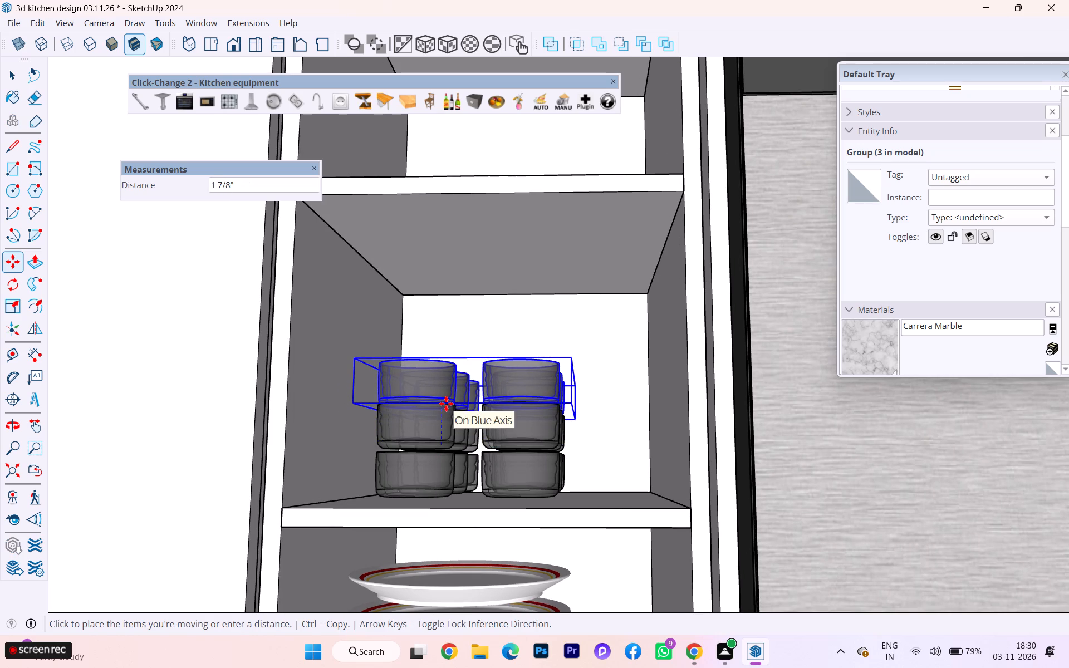
{"action": "left_click", "coordinate": [446, 404]}
{"action": "left_click", "coordinate": [446, 400]}
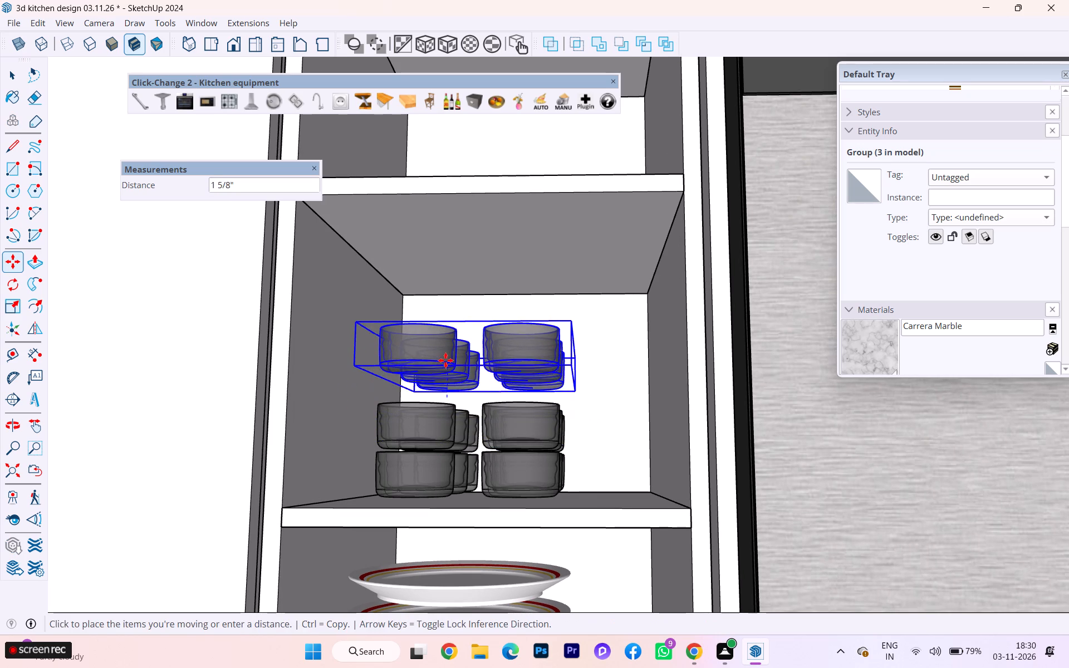
{"action": "left_click", "coordinate": [447, 355]}
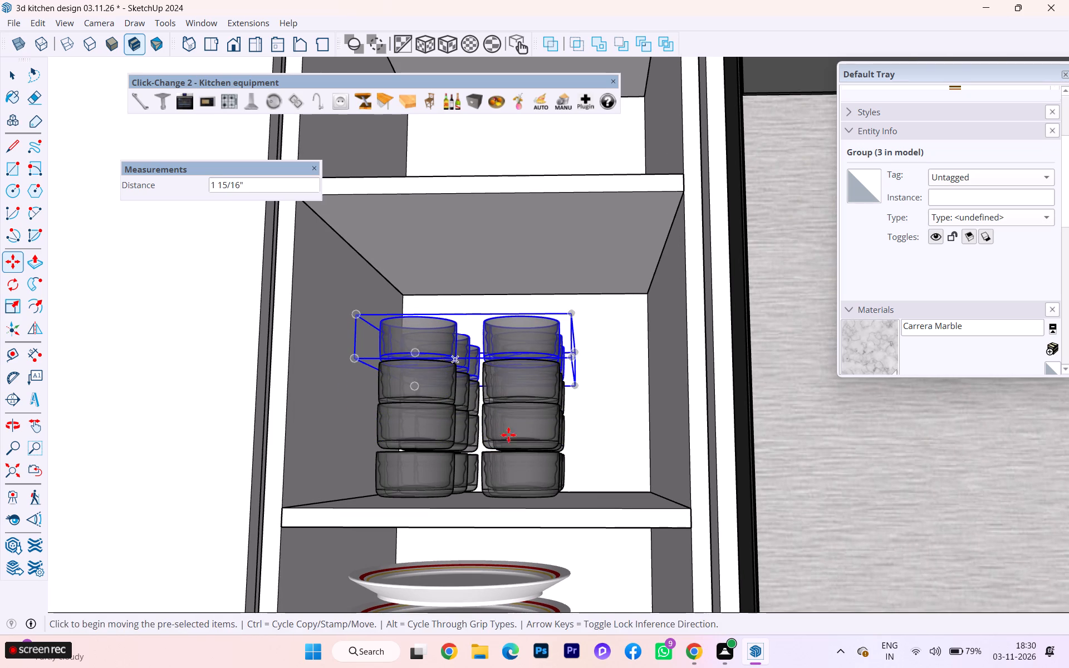
{"action": "scroll", "coordinate": [516, 449], "scroll_direction": "down", "scroll_amount": 3}
{"action": "middle_click_drag", "start_coordinate": [522, 463], "coordinate": [551, 667]}
{"action": "scroll", "coordinate": [457, 321], "scroll_direction": "down", "scroll_amount": 1}
{"action": "scroll", "coordinate": [457, 321], "scroll_direction": "up", "scroll_amount": 2}
{"action": "scroll", "coordinate": [457, 321], "scroll_direction": "down", "scroll_amount": 2}
{"action": "scroll", "coordinate": [457, 321], "scroll_direction": "up", "scroll_amount": 1}
{"action": "scroll", "coordinate": [457, 321], "scroll_direction": "down", "scroll_amount": 5}
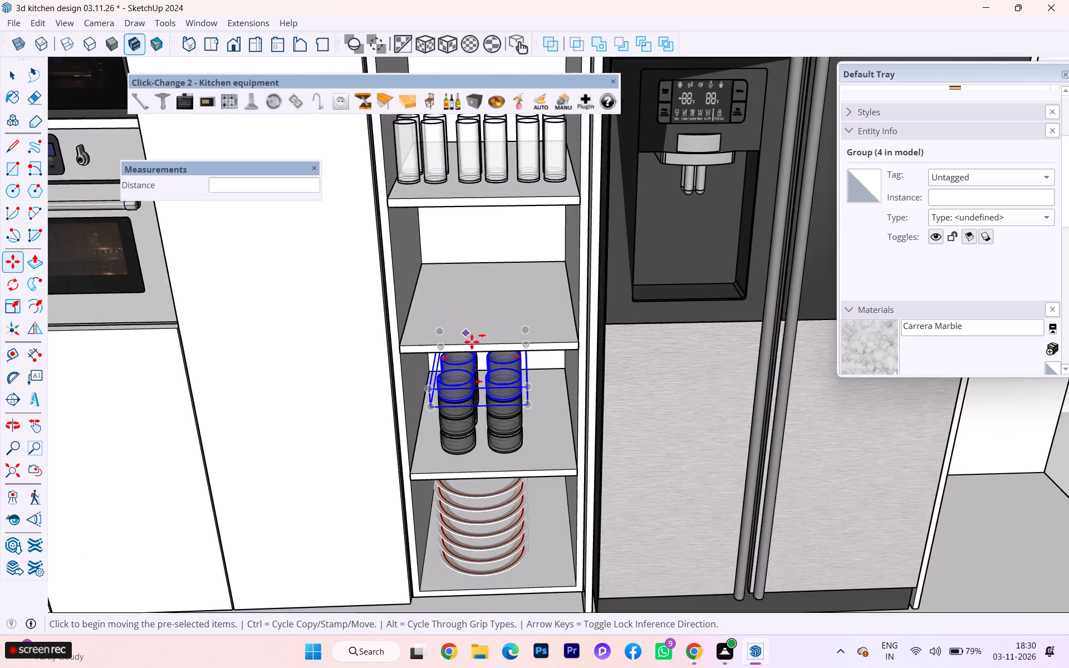
{"action": "left_click_drag", "start_coordinate": [29, 119], "coordinate": [37, 105]}
{"action": "left_click", "coordinate": [14, 61]}
{"action": "left_click", "coordinate": [3, 79]}
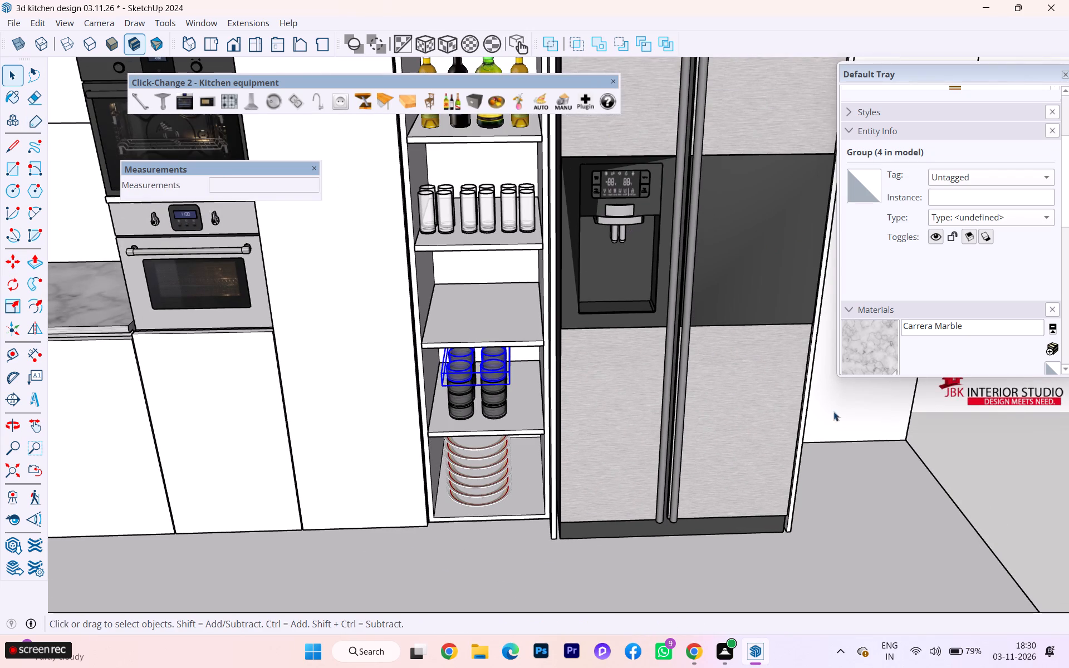
{"action": "left_click", "coordinate": [980, 459]}
Insert a kitchen-product bottle at the oven-side end of the empty shelf above the stacked glasses.
{"action": "scroll", "coordinate": [529, 441], "scroll_direction": "down", "scroll_amount": 4}
{"action": "middle_click_drag", "start_coordinate": [524, 420], "coordinate": [492, 298]}
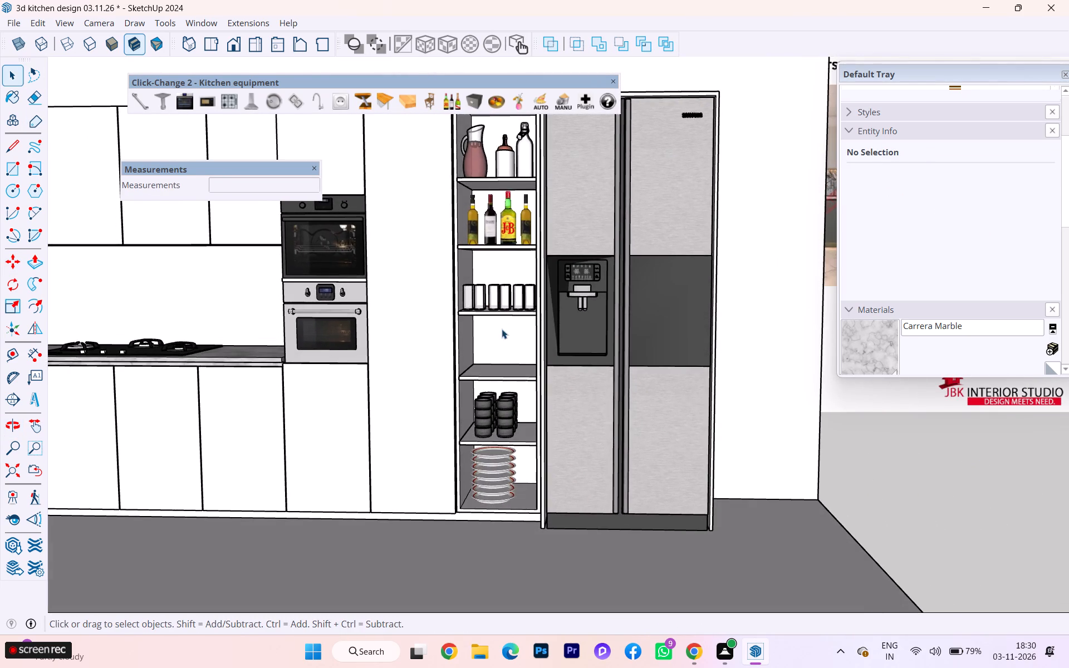
{"action": "scroll", "coordinate": [502, 329], "scroll_direction": "down", "scroll_amount": 2}
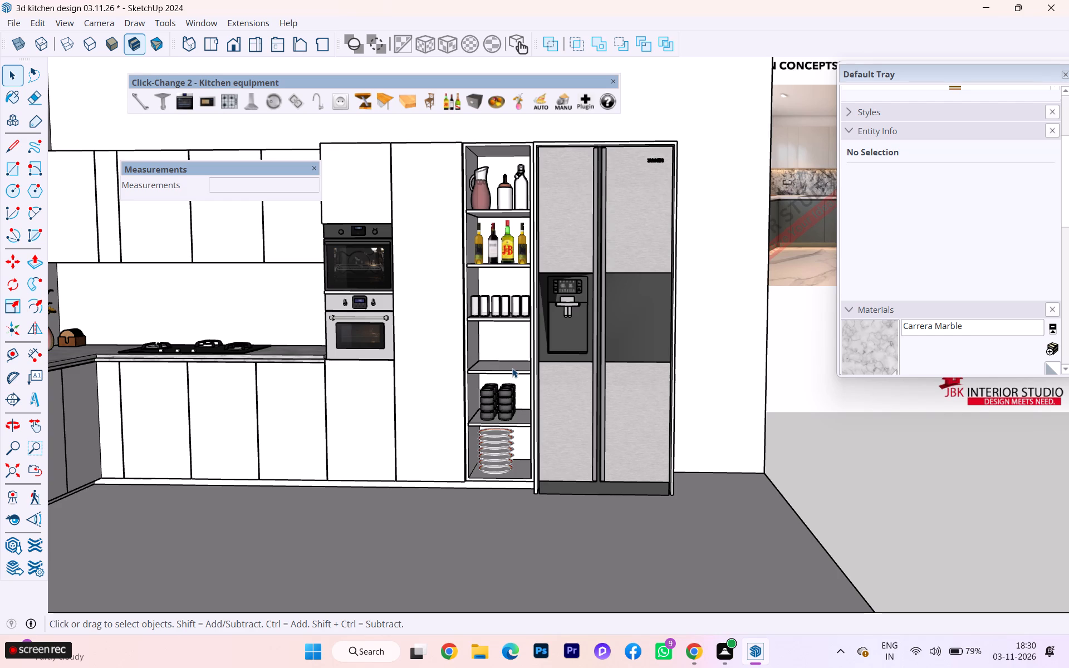
{"action": "left_click", "coordinate": [443, 101]}
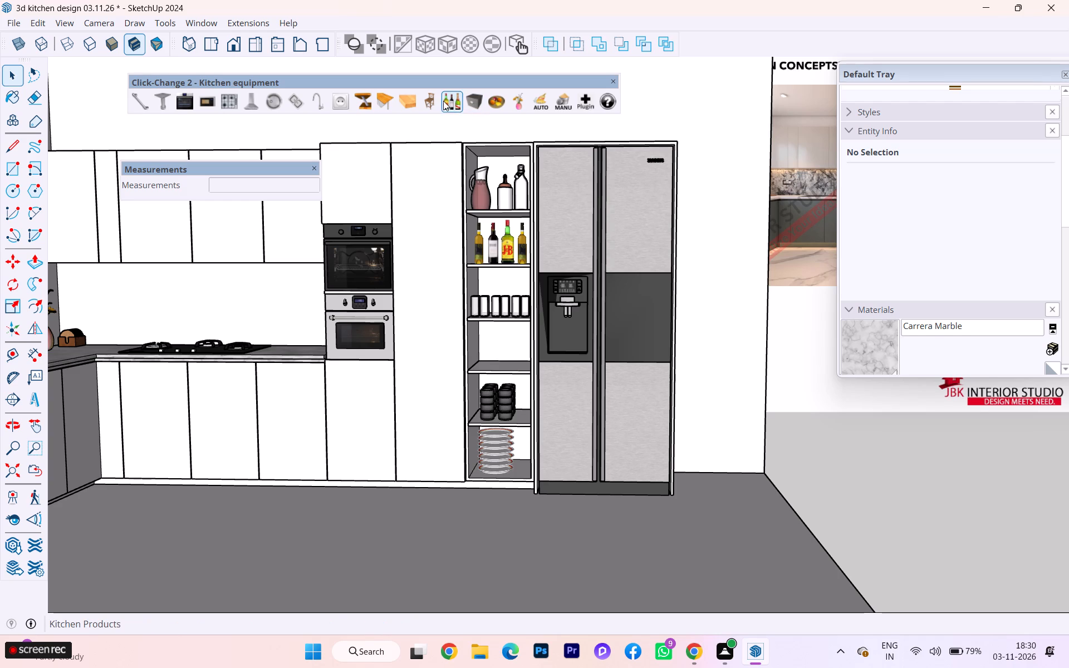
{"action": "scroll", "coordinate": [498, 465], "scroll_direction": "up", "scroll_amount": 4}
{"action": "scroll", "coordinate": [527, 353], "scroll_direction": "up", "scroll_amount": 6}
{"action": "scroll", "coordinate": [495, 341], "scroll_direction": "down", "scroll_amount": 1}
{"action": "middle_click_drag", "start_coordinate": [494, 343], "coordinate": [490, 361]}
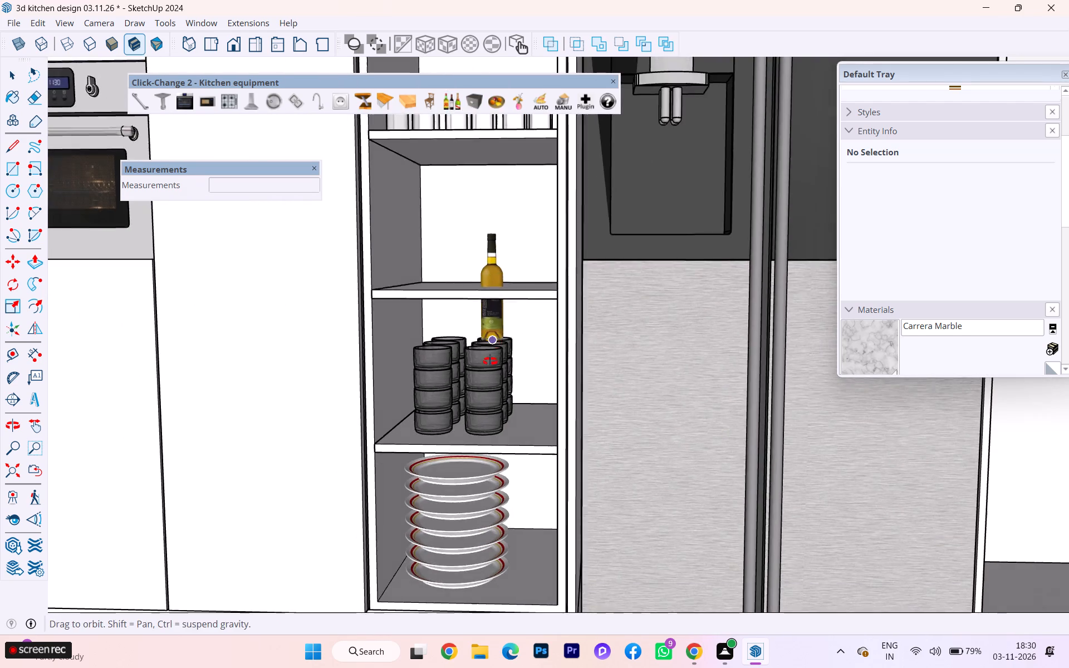
{"action": "middle_click_drag", "start_coordinate": [490, 361], "coordinate": [482, 468]}
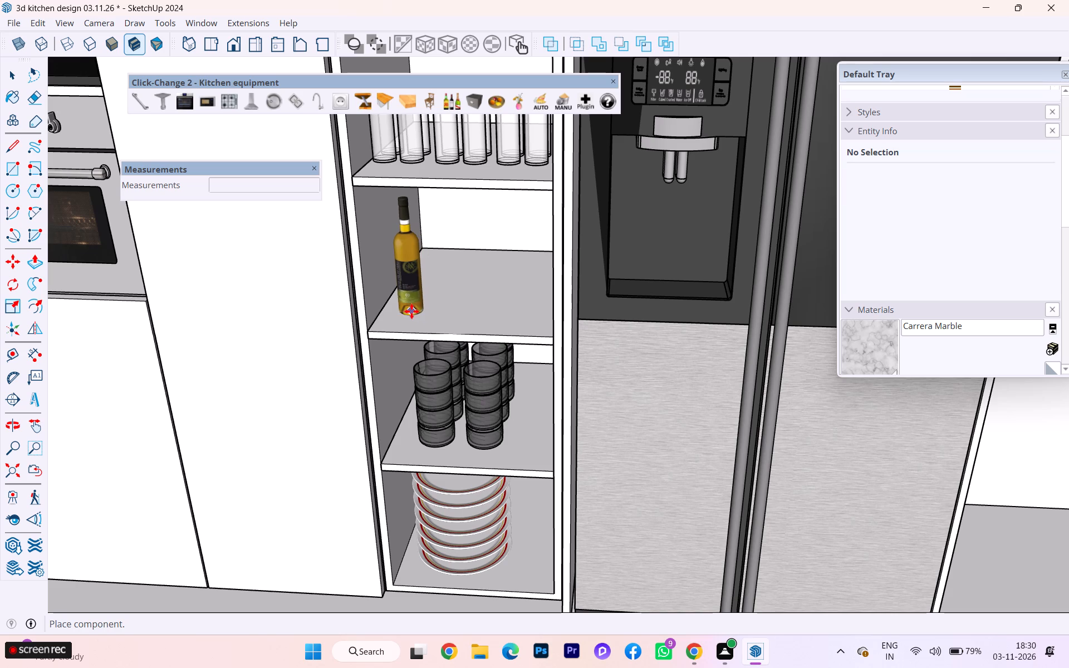
{"action": "scroll", "coordinate": [410, 308], "scroll_direction": "up", "scroll_amount": 7}
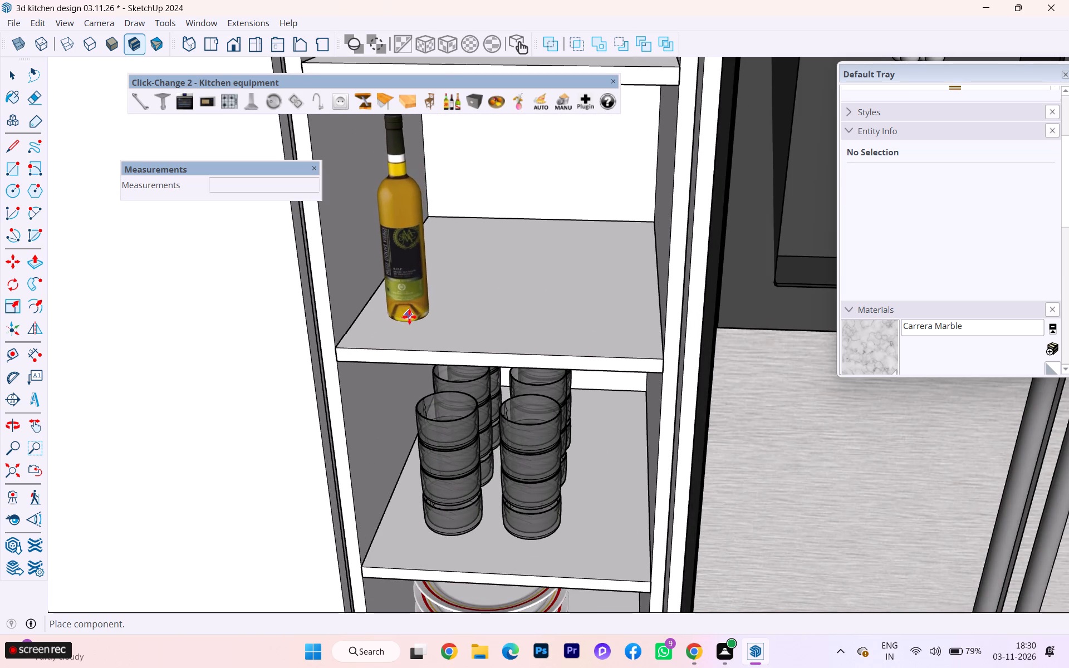
{"action": "left_click", "coordinate": [421, 308]}
Adjust the new bottle's seating on the shelf with a move locked to the vertical axis.
{"action": "scroll", "coordinate": [421, 307], "scroll_direction": "up", "scroll_amount": 1}
{"action": "middle_click_drag", "start_coordinate": [422, 300], "coordinate": [459, 215]}
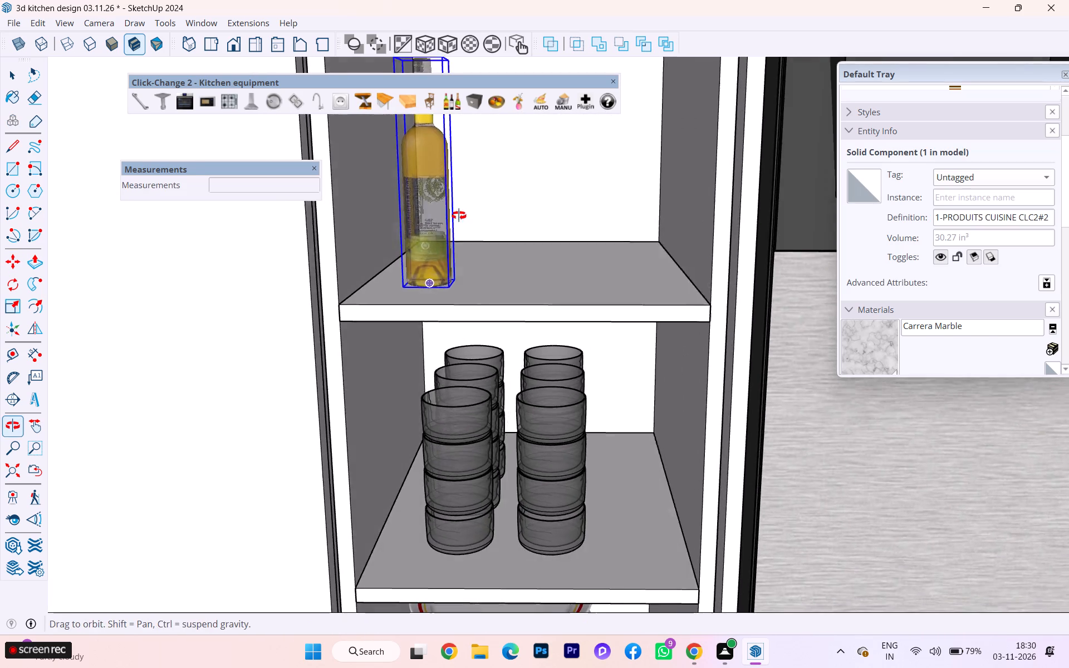
{"action": "middle_click_drag", "start_coordinate": [459, 215], "coordinate": [463, 212]}
{"action": "scroll", "coordinate": [419, 277], "scroll_direction": "up", "scroll_amount": 1}
{"action": "scroll", "coordinate": [419, 277], "scroll_direction": "down", "scroll_amount": 1}
{"action": "scroll", "coordinate": [419, 277], "scroll_direction": "up", "scroll_amount": 8}
{"action": "left_click", "coordinate": [413, 278]}
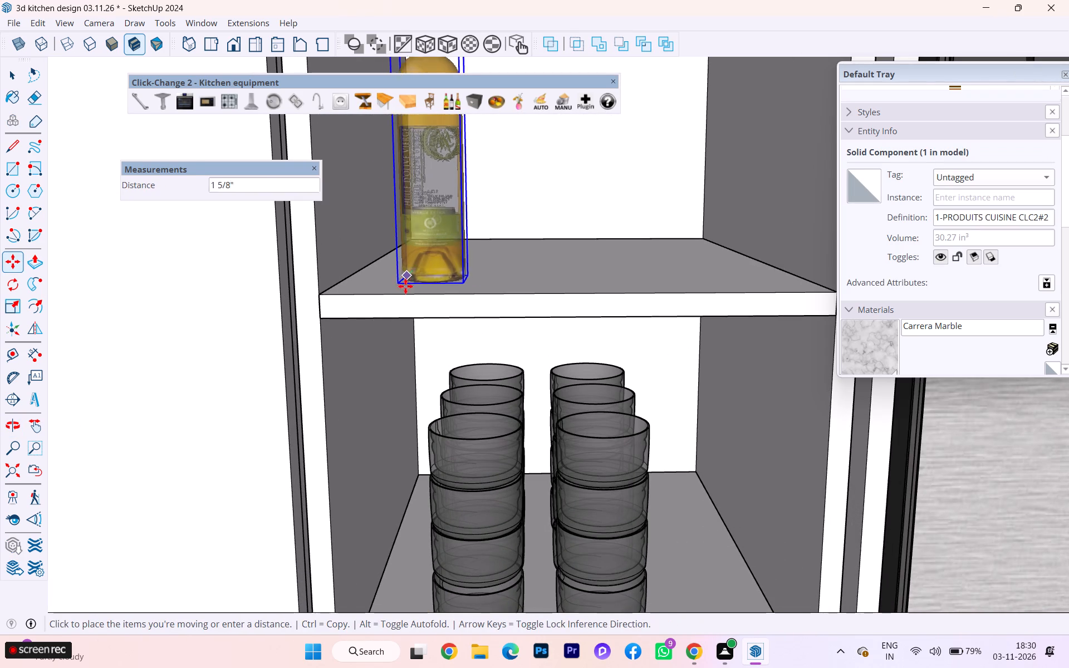
{"action": "key", "text": "Up"}
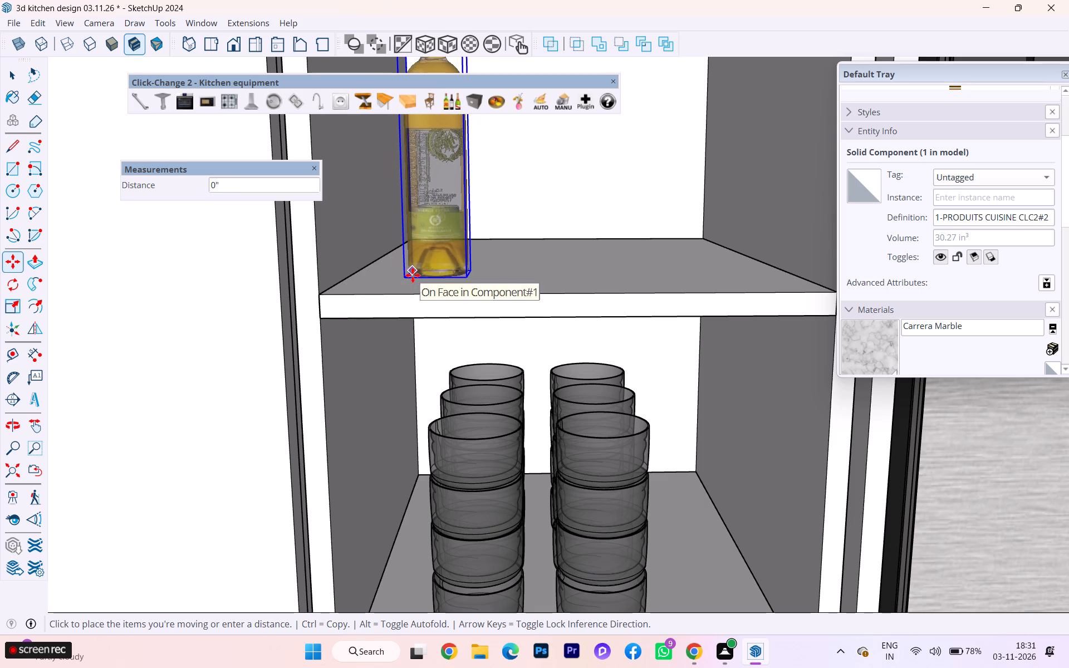
{"action": "left_click", "coordinate": [413, 275]}
Cycle the placed bottle through the kitchen products until it becomes the large Maille mustard jar.
{"action": "double_click", "coordinate": [448, 102]}
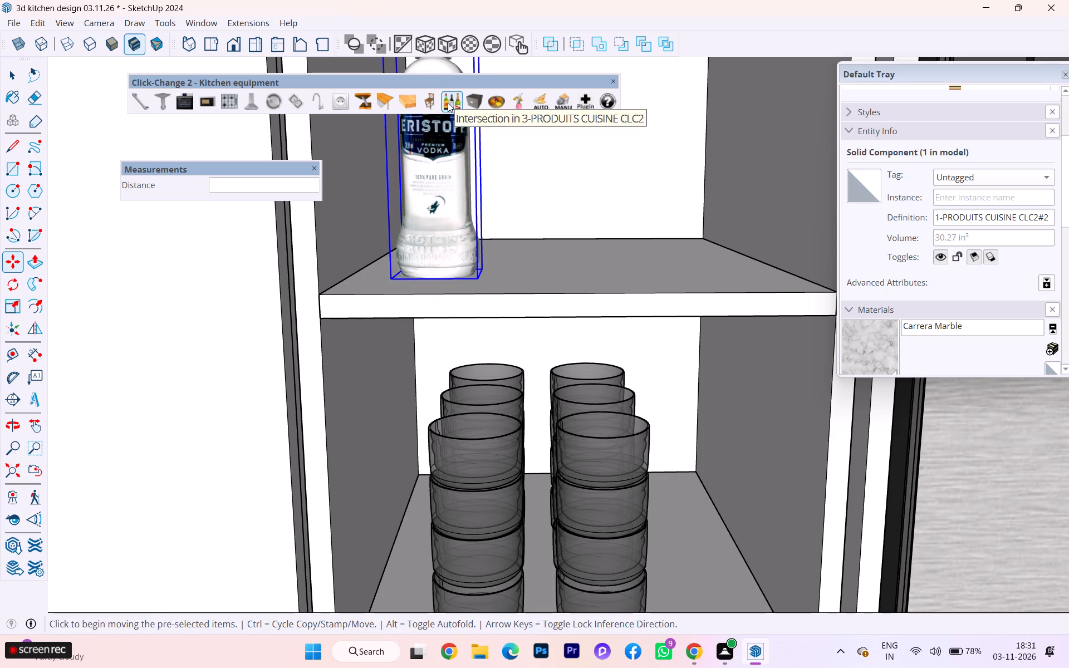
{"action": "double_click", "coordinate": [448, 102]}
{"action": "left_click", "coordinate": [448, 102]}
{"action": "left_click", "coordinate": [448, 102]}
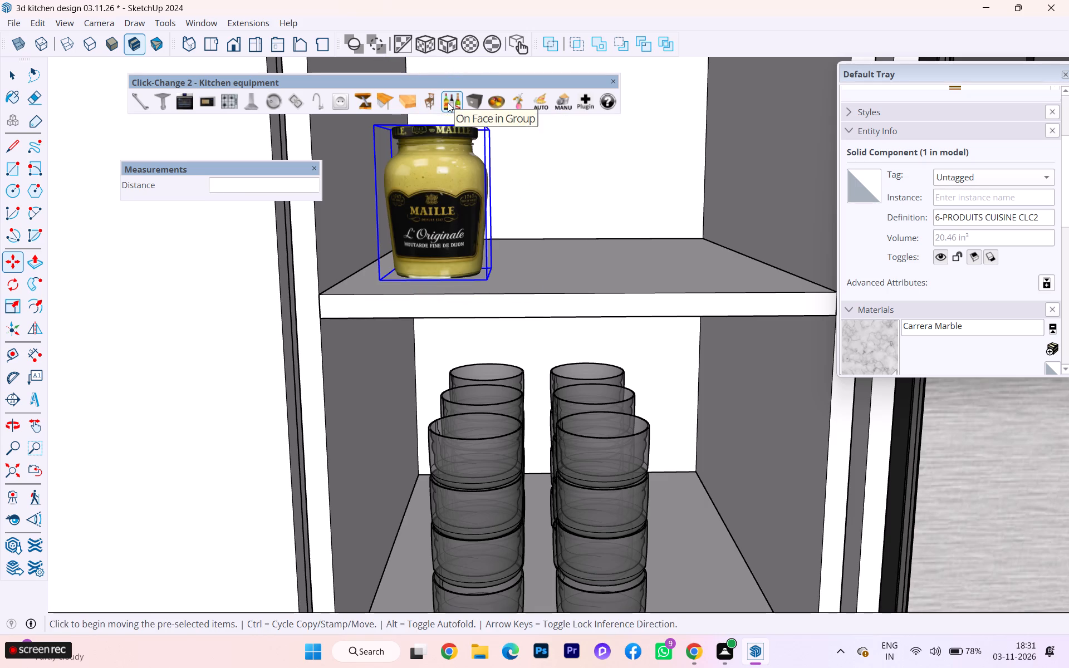
Copy the mustard jar about 10 15/16 inches across the shelf and divide the spacing by 3 for four evenly spaced jars.
{"action": "scroll", "coordinate": [446, 183], "scroll_direction": "down", "scroll_amount": 7}
{"action": "scroll", "coordinate": [446, 191], "scroll_direction": "up", "scroll_amount": 3}
{"action": "scroll", "coordinate": [446, 193], "scroll_direction": "down", "scroll_amount": 5}
{"action": "scroll", "coordinate": [431, 269], "scroll_direction": "up", "scroll_amount": 1}
{"action": "scroll", "coordinate": [431, 271], "scroll_direction": "down", "scroll_amount": 6}
{"action": "scroll", "coordinate": [431, 256], "scroll_direction": "up", "scroll_amount": 2}
{"action": "scroll", "coordinate": [429, 255], "scroll_direction": "down", "scroll_amount": 1}
{"action": "scroll", "coordinate": [429, 255], "scroll_direction": "up", "scroll_amount": 8}
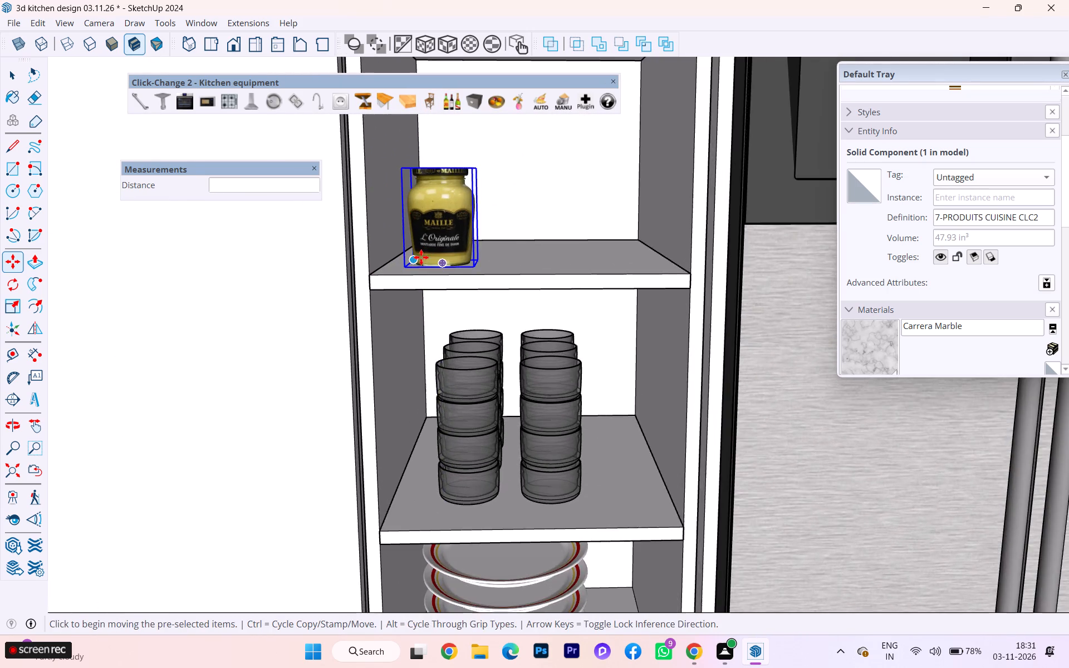
{"action": "scroll", "coordinate": [421, 262], "scroll_direction": "up", "scroll_amount": 2}
{"action": "left_click", "coordinate": [413, 259]}
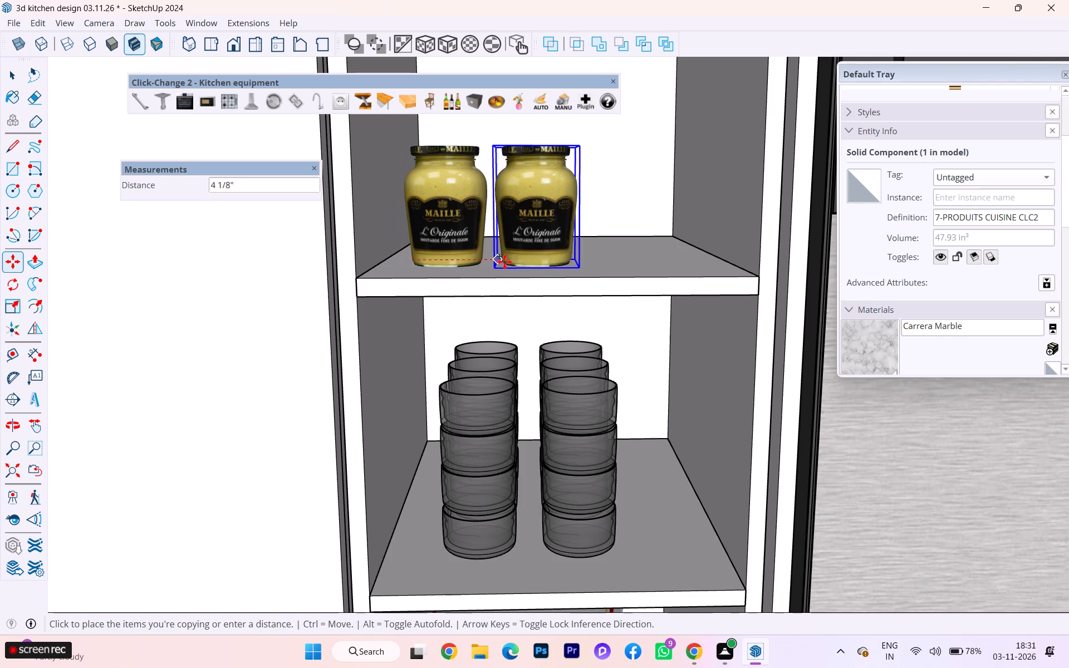
{"action": "left_click", "coordinate": [638, 259]}
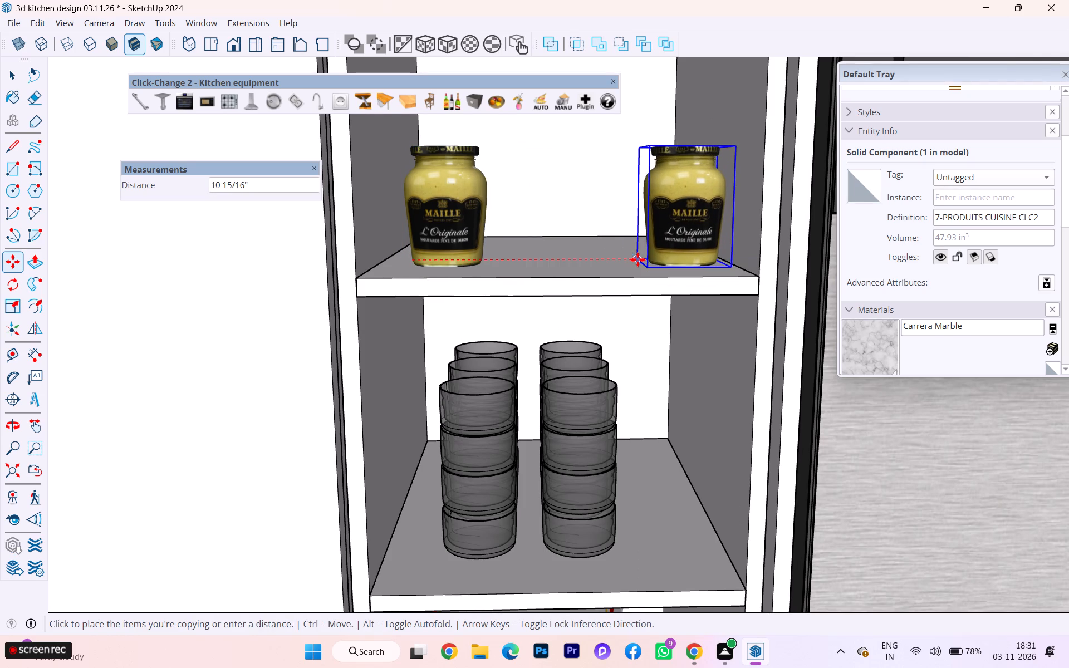
{"action": "key", "text": "slash"}
{"action": "key", "text": "3"}
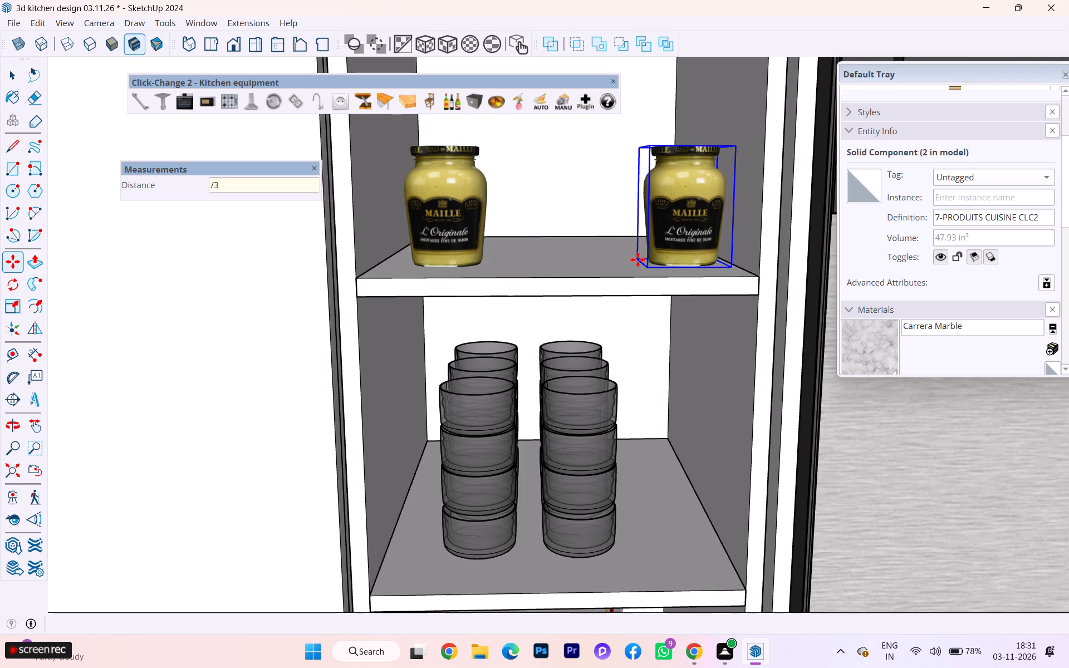
{"action": "key", "text": "Return"}
{"action": "scroll", "coordinate": [609, 286], "scroll_direction": "down", "scroll_amount": 4}
{"action": "scroll", "coordinate": [597, 289], "scroll_direction": "up", "scroll_amount": 2}
{"action": "scroll", "coordinate": [597, 289], "scroll_direction": "down", "scroll_amount": 1}
{"action": "scroll", "coordinate": [479, 232], "scroll_direction": "down", "scroll_amount": 4}
{"action": "scroll", "coordinate": [478, 240], "scroll_direction": "up", "scroll_amount": 1}
{"action": "scroll", "coordinate": [474, 369], "scroll_direction": "down", "scroll_amount": 2}
{"action": "scroll", "coordinate": [474, 371], "scroll_direction": "up", "scroll_amount": 2}
{"action": "scroll", "coordinate": [474, 371], "scroll_direction": "down", "scroll_amount": 1}
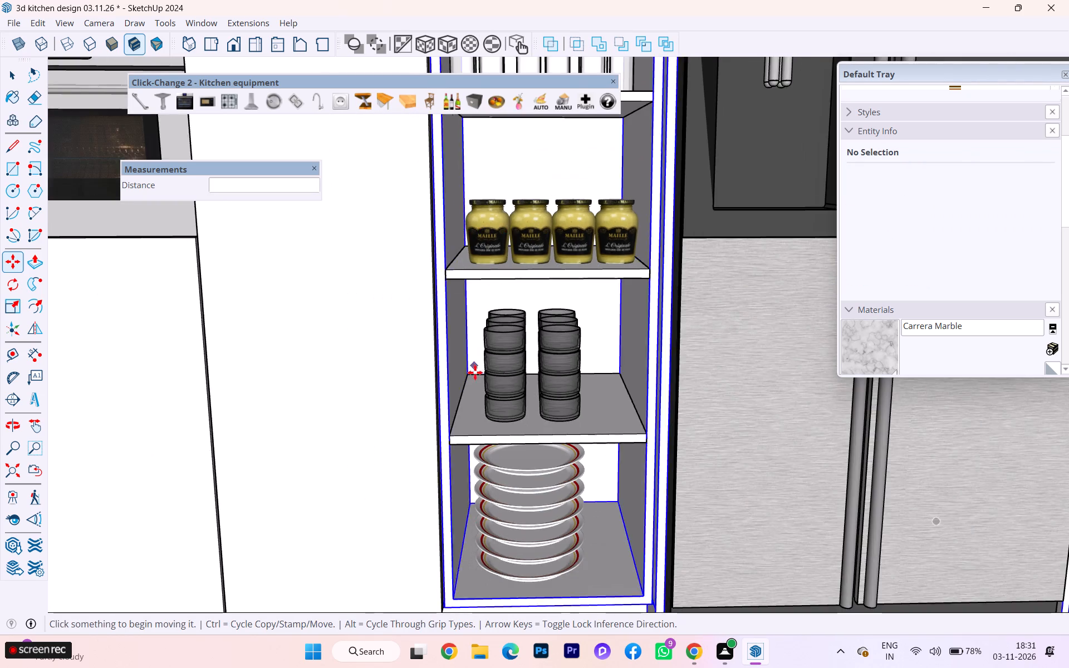
{"action": "scroll", "coordinate": [475, 372], "scroll_direction": "down", "scroll_amount": 2}
{"action": "scroll", "coordinate": [528, 307], "scroll_direction": "up", "scroll_amount": 4}
{"action": "key", "text": "Escape"}
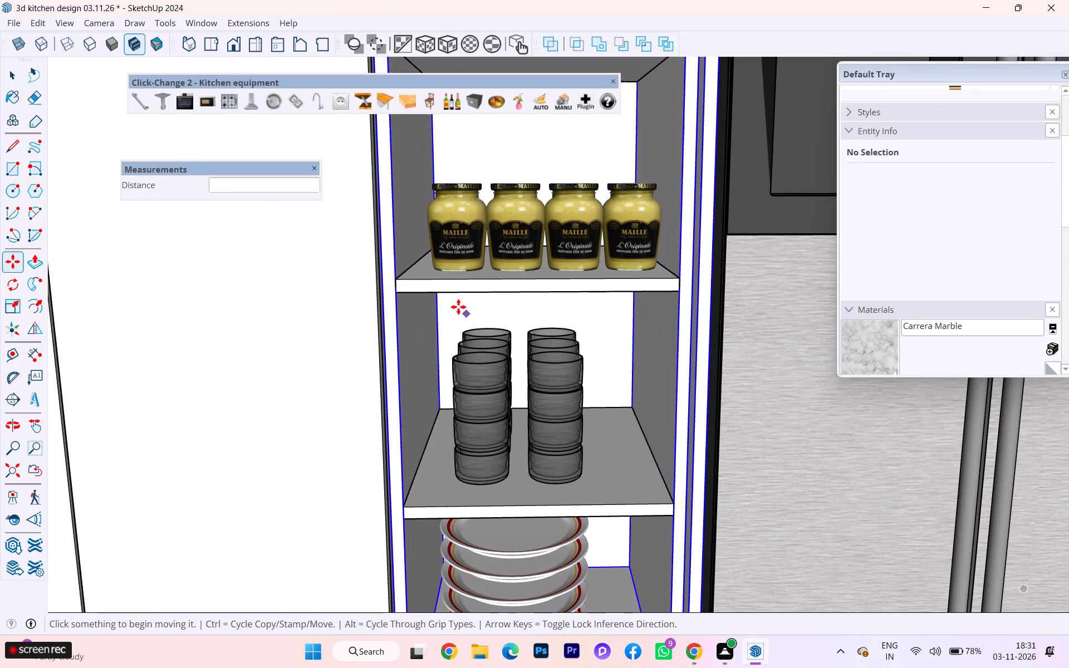
Select all four mustard jars and make them one group.
{"action": "left_click", "coordinate": [11, 77]}
{"action": "left_click", "coordinate": [451, 239], "text": "ctrl"}
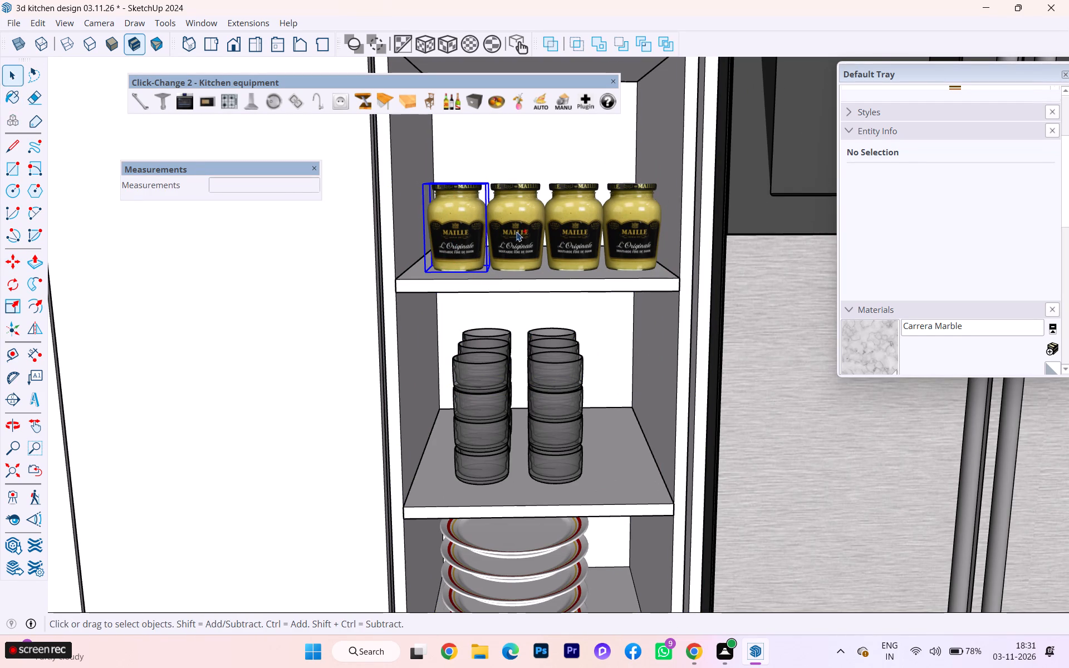
{"action": "left_click", "coordinate": [517, 232], "text": "ctrl"}
{"action": "left_click", "coordinate": [574, 226], "text": "ctrl"}
{"action": "left_click", "coordinate": [634, 219], "text": "ctrl"}
{"action": "right_click", "coordinate": [635, 219], "text": "ctrl"}
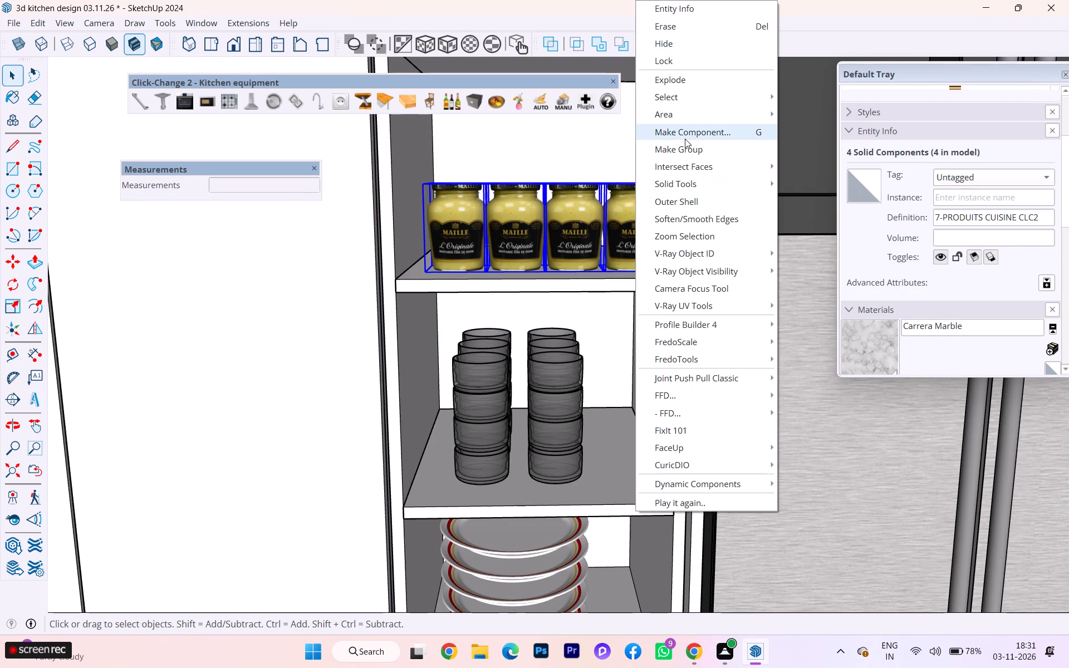
{"action": "left_click", "coordinate": [679, 151]}
Move the grouped row of jars about 11 9/16 inches toward the back of the shelf.
{"action": "scroll", "coordinate": [460, 275], "scroll_direction": "up", "scroll_amount": 3}
{"action": "key", "text": "m"}
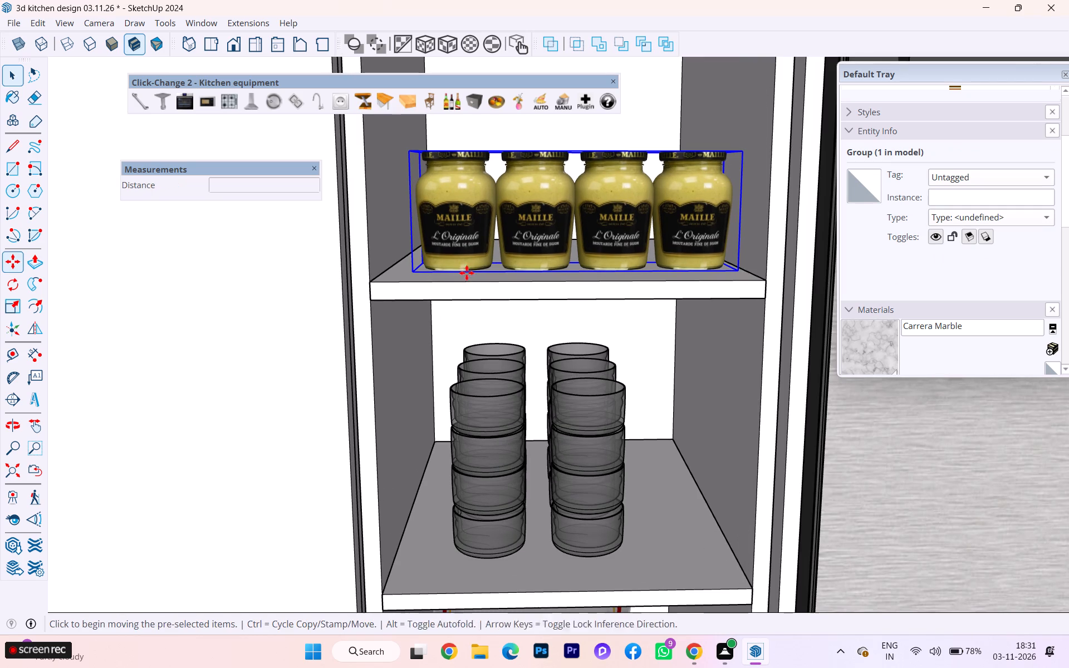
{"action": "left_click", "coordinate": [482, 268]}
{"action": "left_click", "coordinate": [493, 244]}
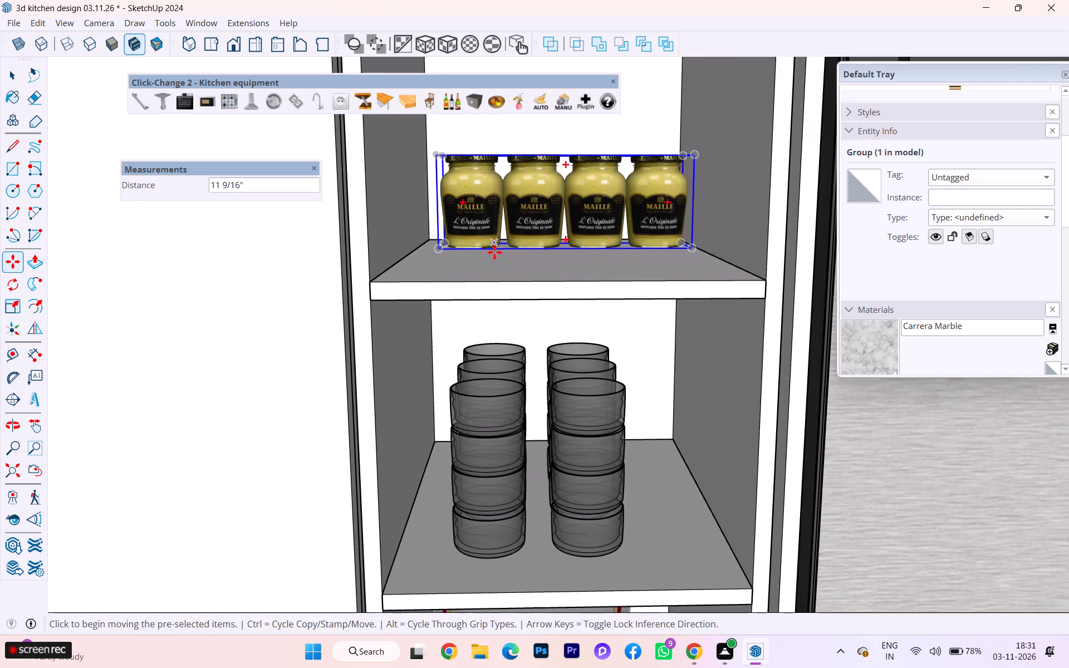
Copy the jar row forward about 5 7/16 inches and shift the copy about 6 1/16 inches further toward the shelf front.
{"action": "middle_click_drag", "start_coordinate": [524, 284], "coordinate": [555, 544]}
{"action": "scroll", "coordinate": [524, 286], "scroll_direction": "down", "scroll_amount": 1}
{"action": "middle_click_drag", "start_coordinate": [461, 325], "coordinate": [435, 197]}
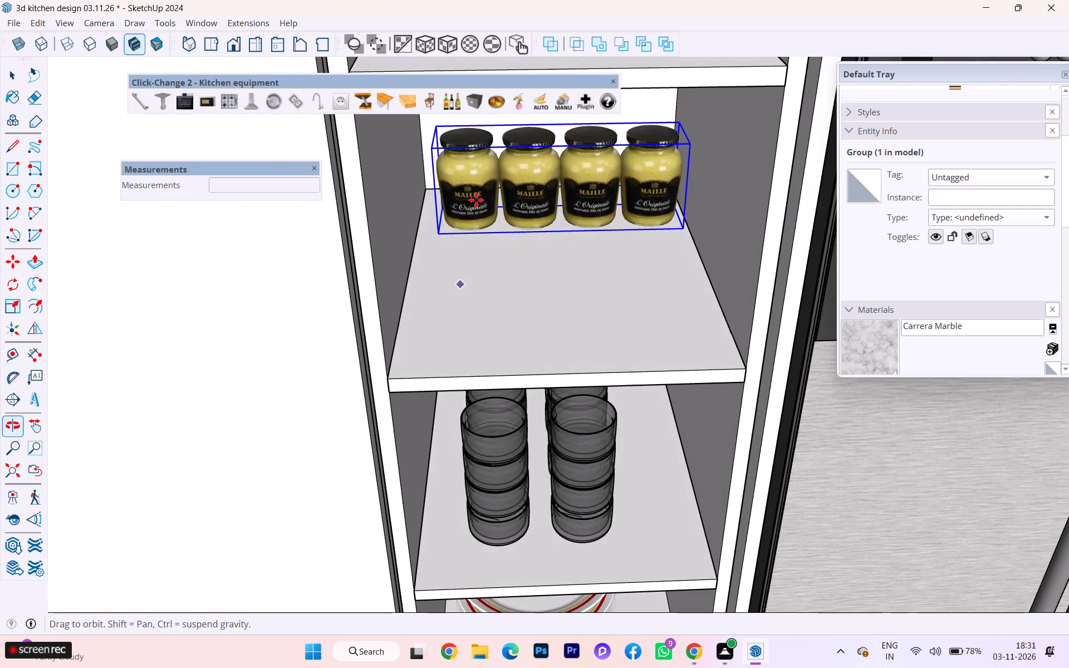
{"action": "left_click", "coordinate": [462, 235]}
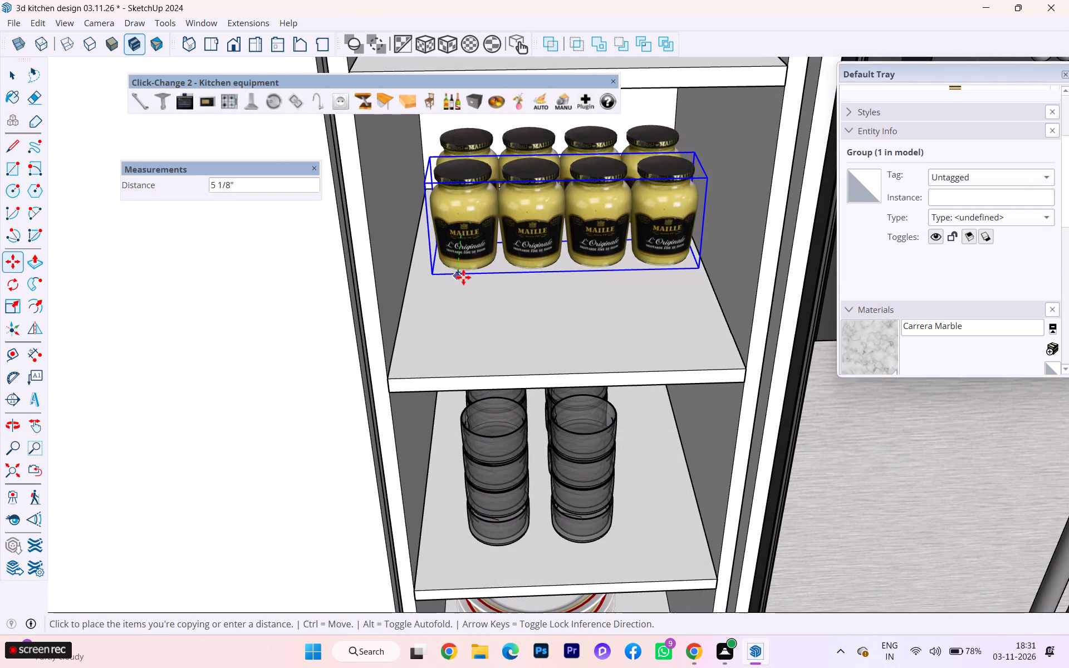
{"action": "left_click", "coordinate": [462, 279]}
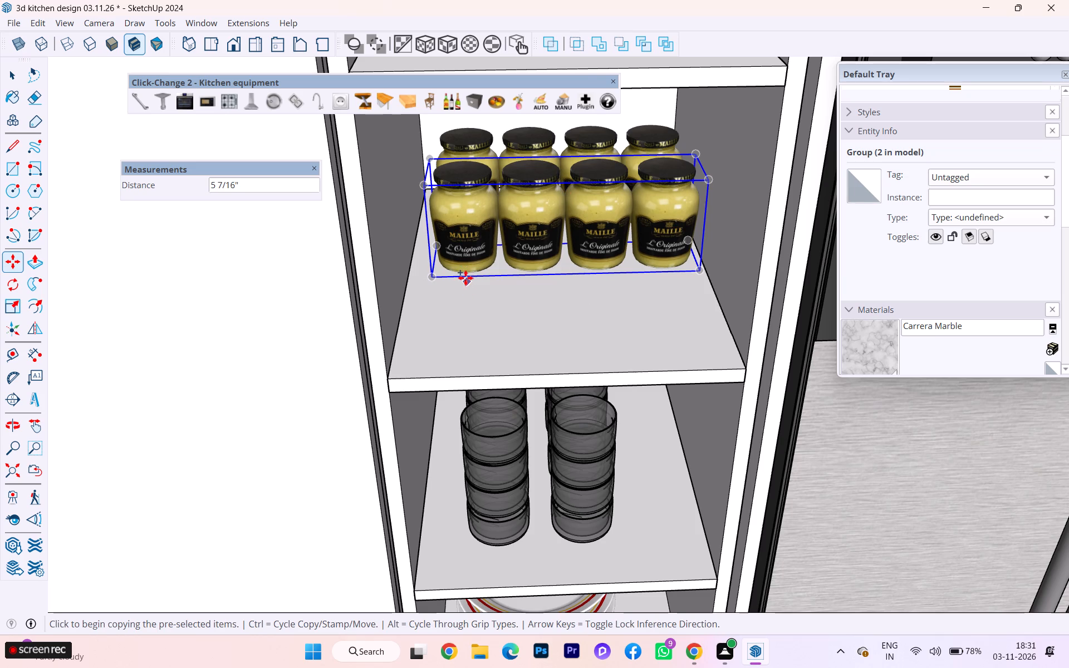
{"action": "left_click", "coordinate": [464, 273]}
{"action": "left_click", "coordinate": [455, 331]}
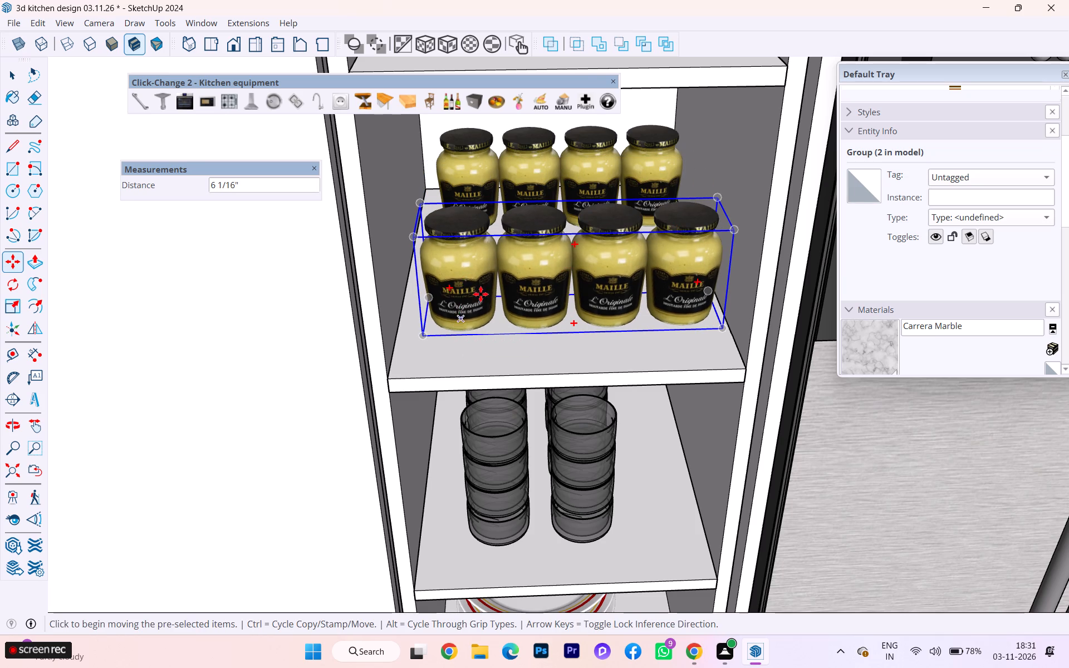
Copy the front jar row backward about 5 1/2 inches to form a middle row.
{"action": "left_click", "coordinate": [460, 319]}
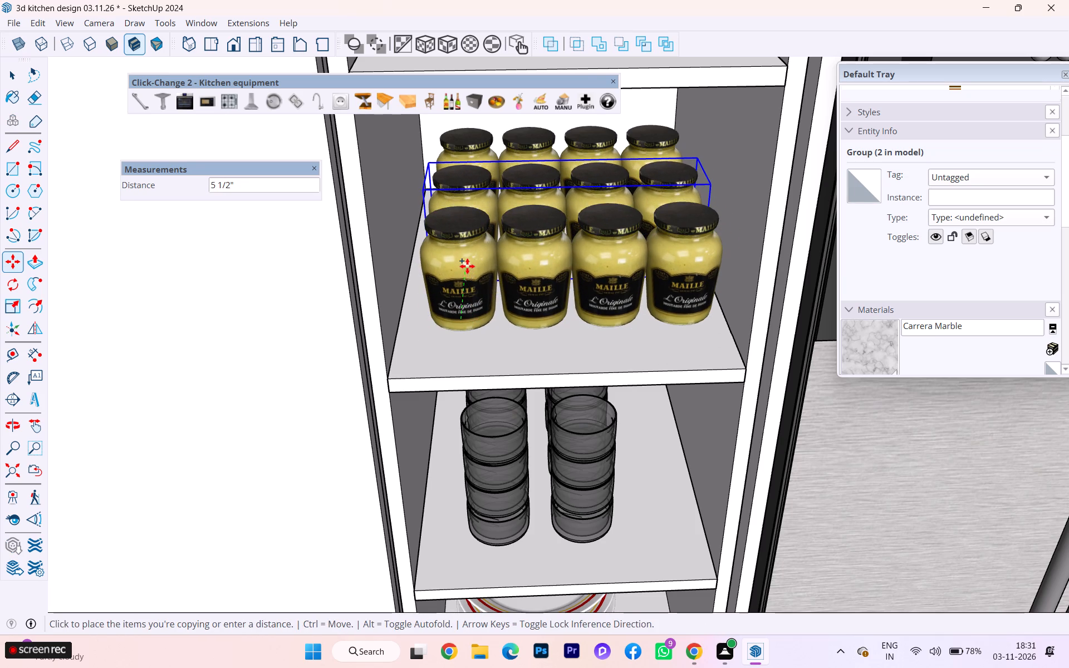
{"action": "left_click", "coordinate": [467, 266]}
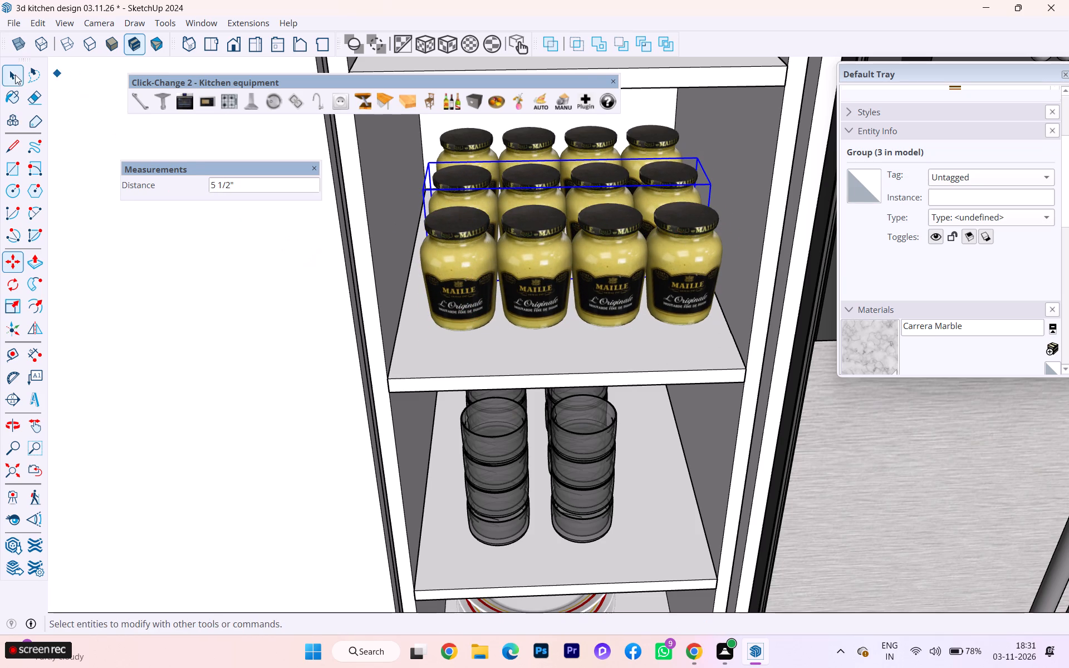
Open the front row group for editing and replace its first mustard jar with the corked Bokor pepper bottle.
{"action": "left_click", "coordinate": [14, 73]}
{"action": "left_click", "coordinate": [428, 266]}
{"action": "double_click", "coordinate": [460, 261]}
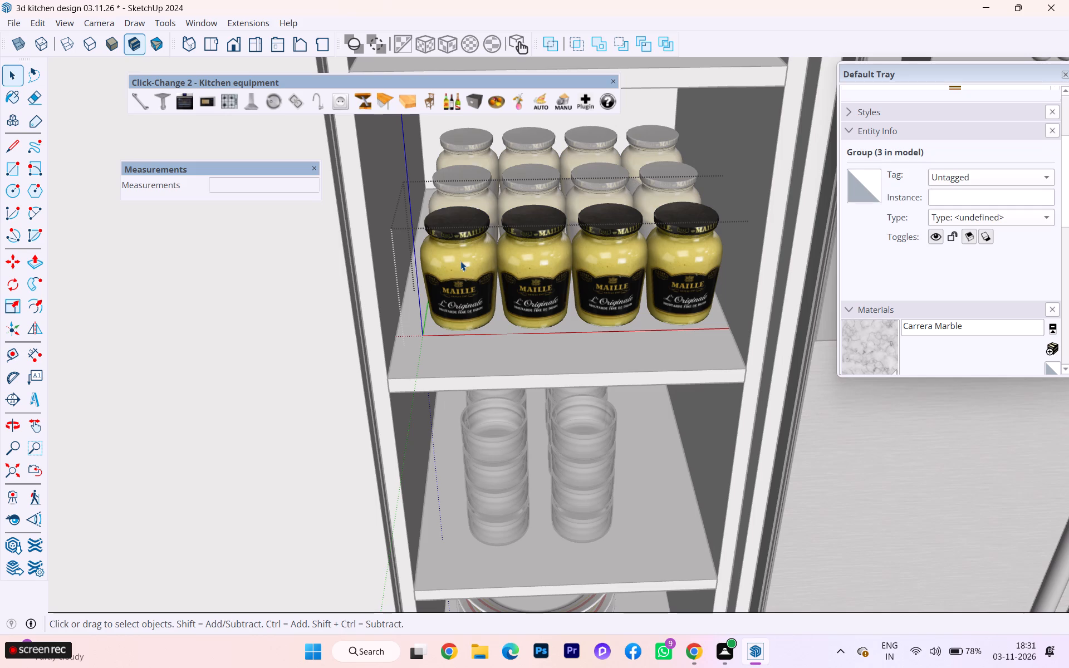
{"action": "left_click", "coordinate": [460, 261]}
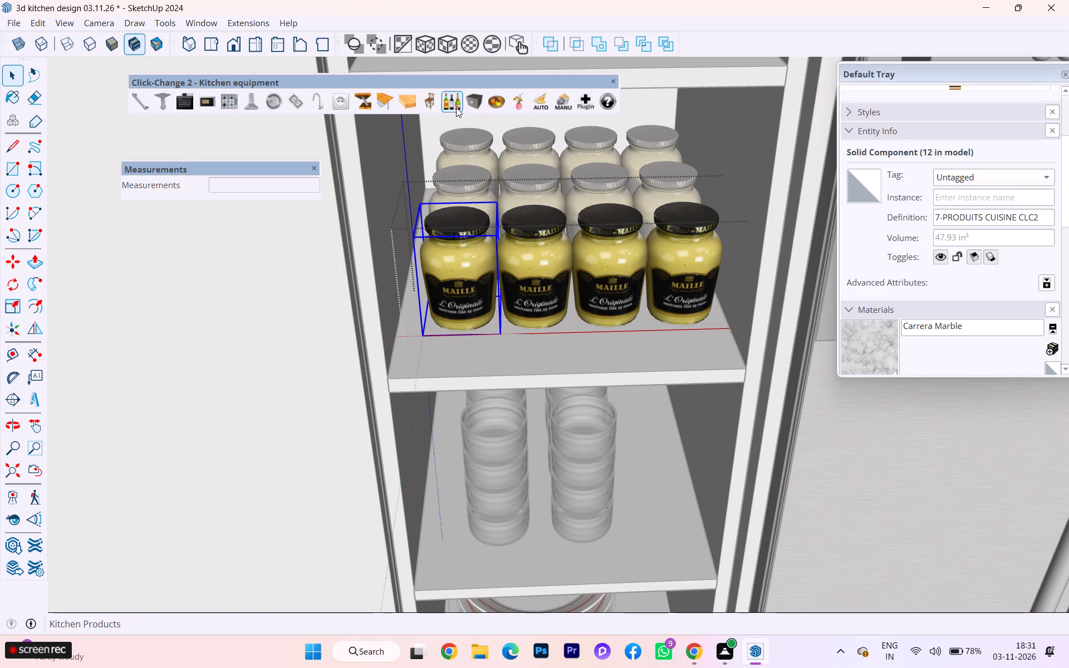
{"action": "double_click", "coordinate": [456, 107]}
{"action": "left_click", "coordinate": [454, 107]}
{"action": "left_click", "coordinate": [450, 107]}
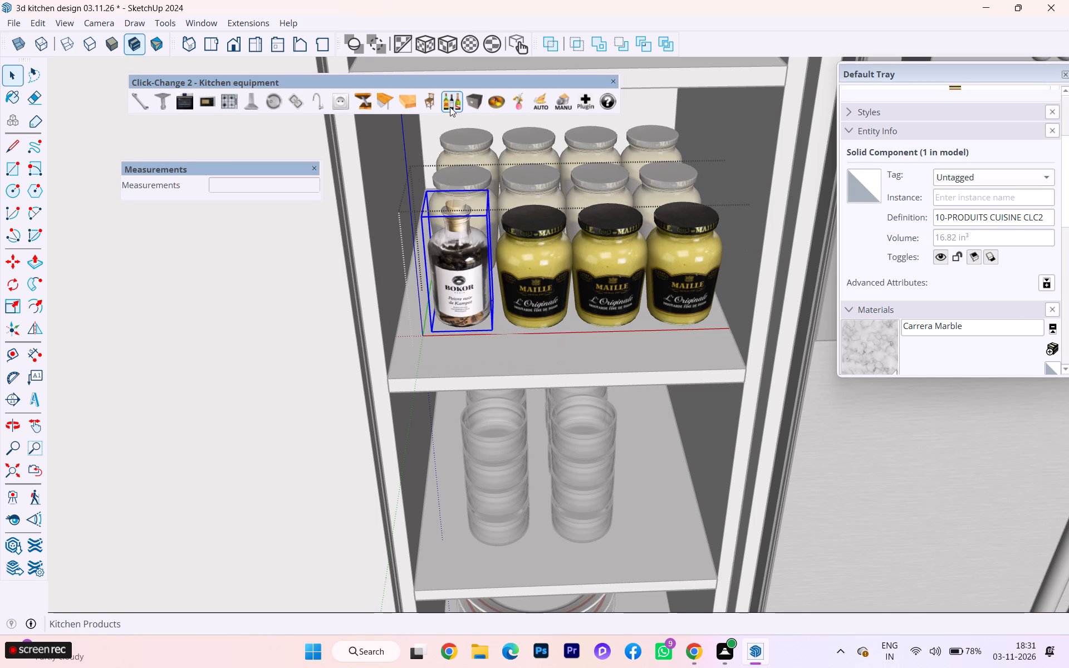
Delete the three remaining mustard jars from the front row group.
{"action": "left_click", "coordinate": [512, 234]}
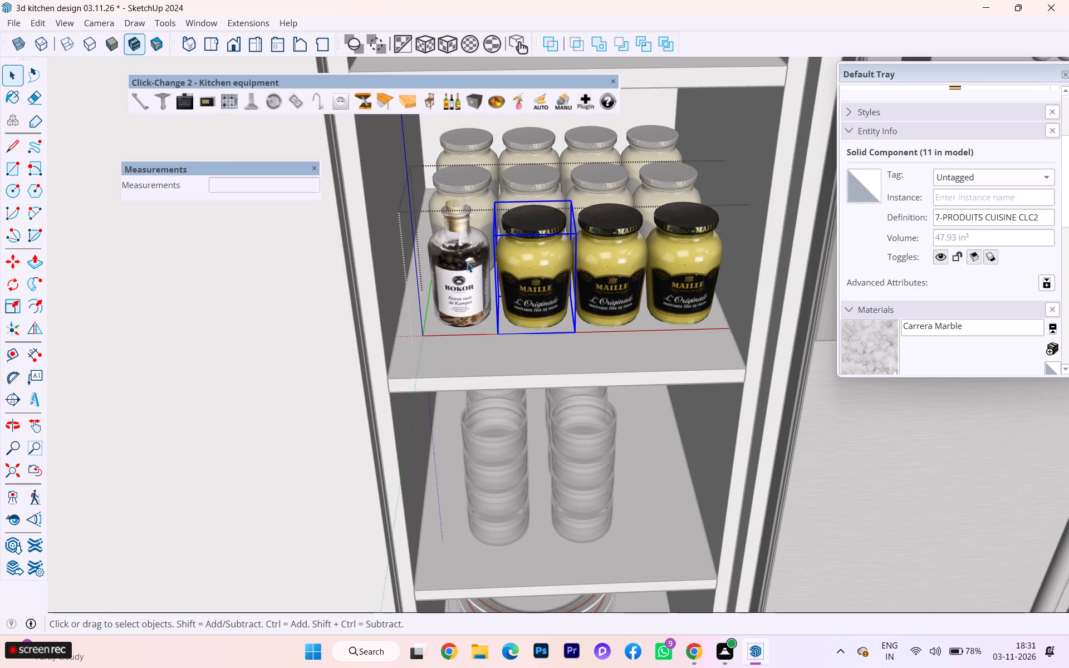
{"action": "key", "text": "Delete"}
{"action": "left_click", "coordinate": [595, 264]}
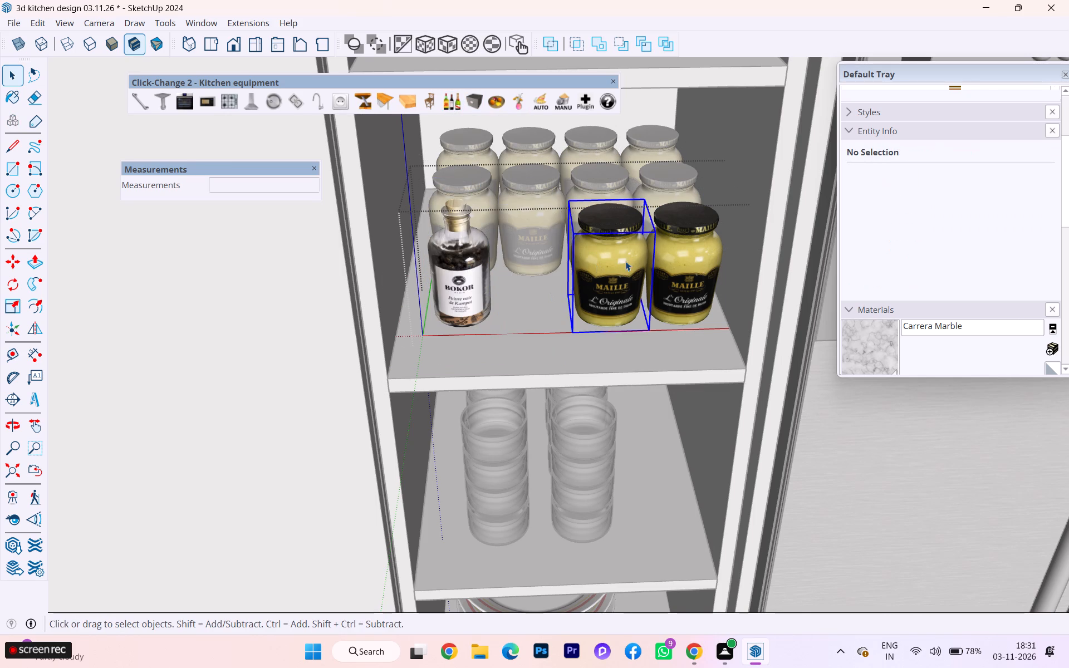
{"action": "key", "text": "Delete"}
{"action": "left_click", "coordinate": [675, 258]}
{"action": "key", "text": "Delete"}
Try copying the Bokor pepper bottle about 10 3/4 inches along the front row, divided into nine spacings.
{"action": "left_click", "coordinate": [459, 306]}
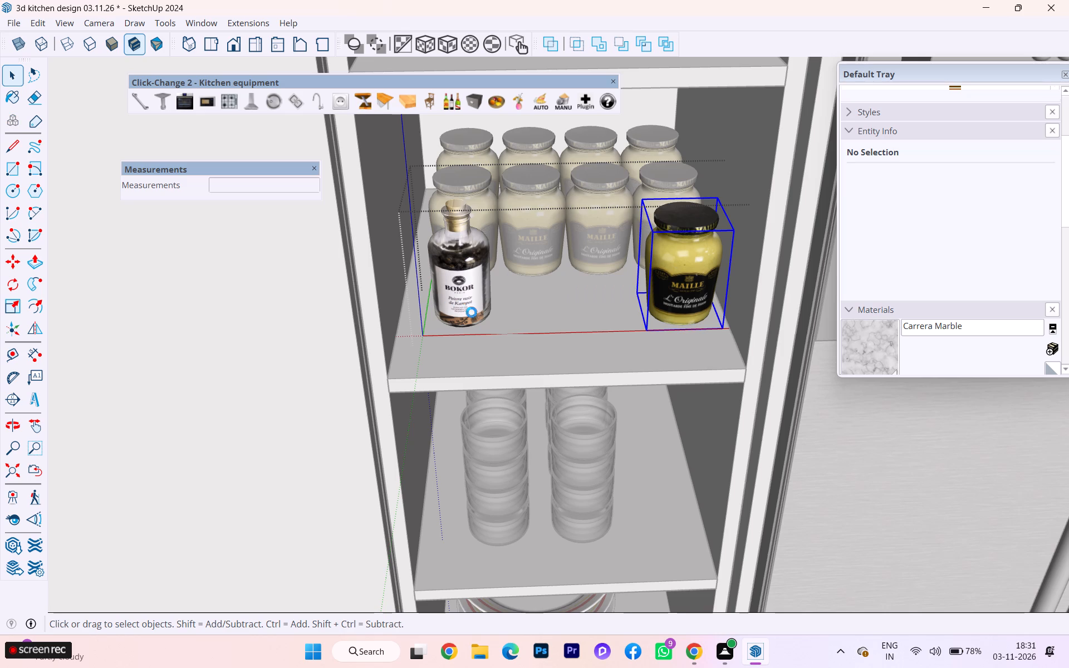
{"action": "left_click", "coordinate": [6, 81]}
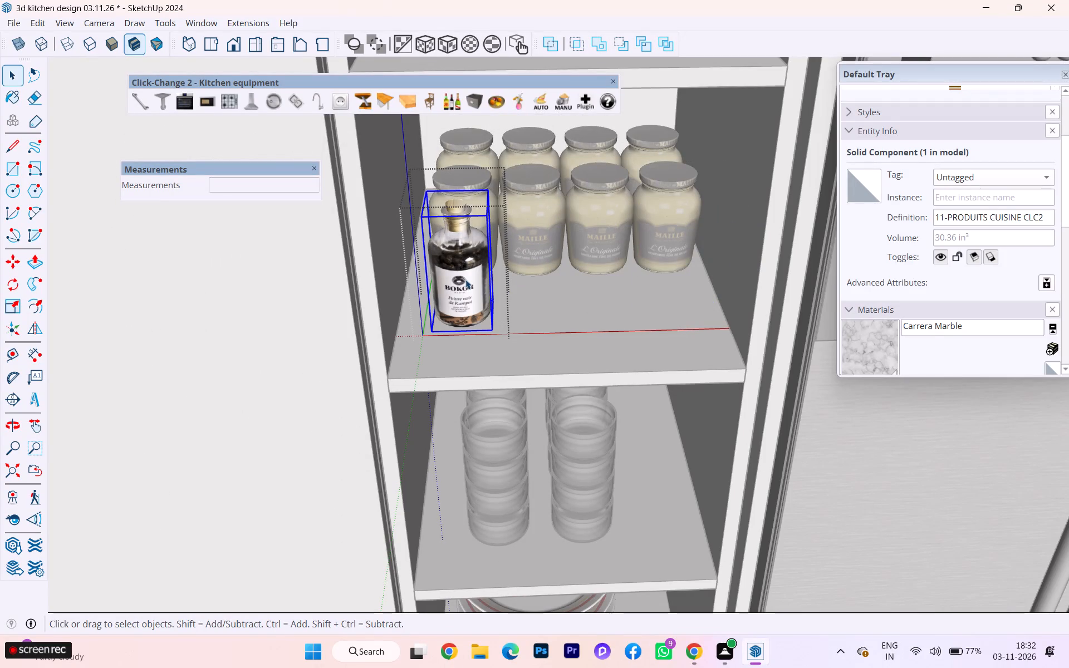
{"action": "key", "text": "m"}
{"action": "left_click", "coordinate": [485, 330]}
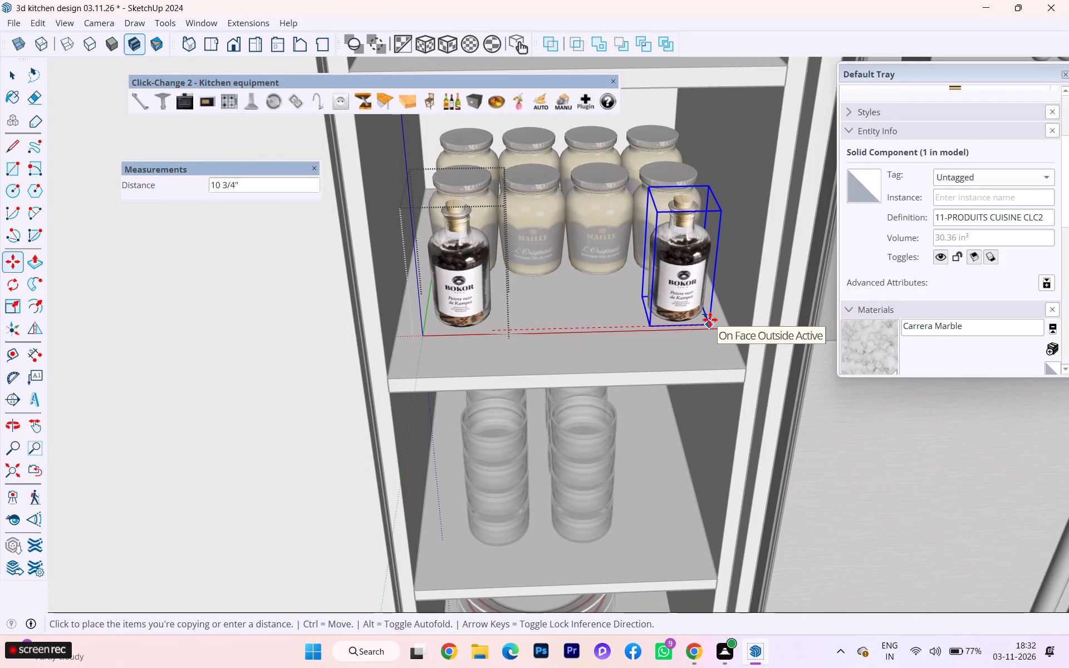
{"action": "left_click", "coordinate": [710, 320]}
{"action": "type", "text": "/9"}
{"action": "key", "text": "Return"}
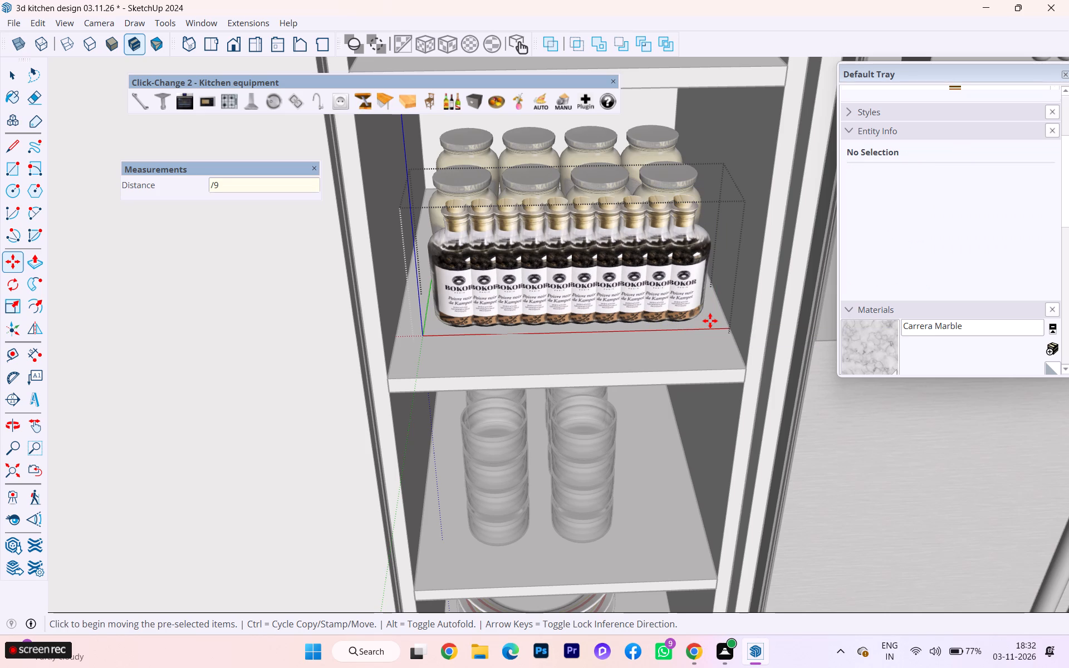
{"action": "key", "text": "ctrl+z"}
Copy the Bokor pepper bottle about 11 1/4 inches along the front row, divided into three spacings, and leave group editing.
{"action": "left_click", "coordinate": [469, 316]}
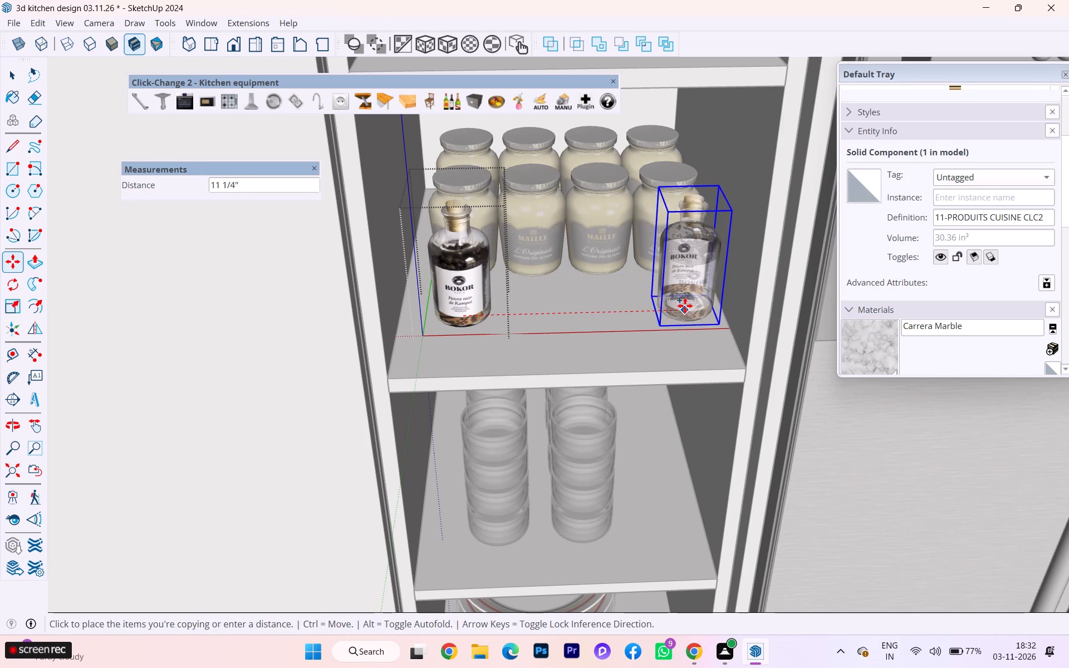
{"action": "left_click", "coordinate": [685, 306]}
{"action": "key", "text": "slash"}
{"action": "key", "text": "3"}
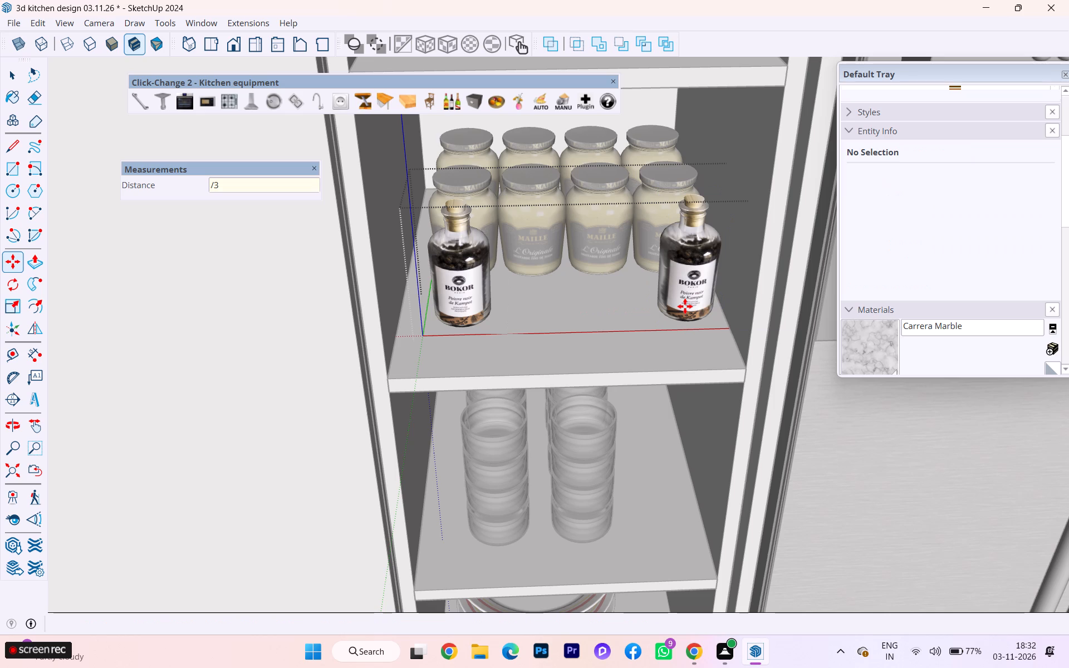
{"action": "key", "text": "Return"}
{"action": "scroll", "coordinate": [411, 280], "scroll_direction": "down", "scroll_amount": 1}
{"action": "scroll", "coordinate": [411, 280], "scroll_direction": "up", "scroll_amount": 2}
{"action": "scroll", "coordinate": [411, 280], "scroll_direction": "down", "scroll_amount": 8}
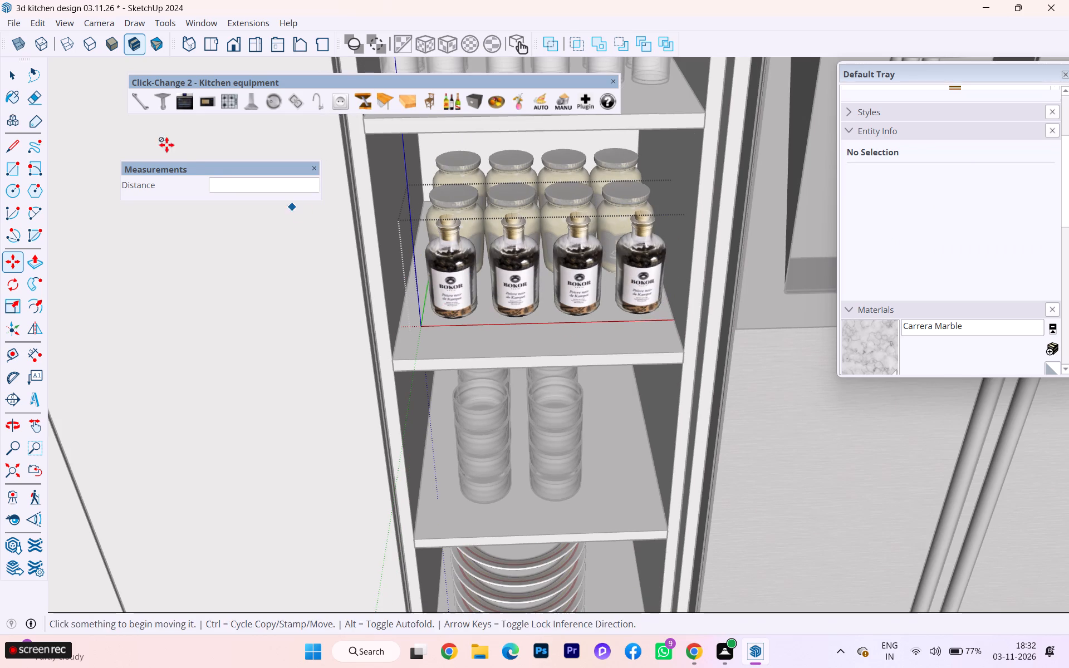
{"action": "left_click", "coordinate": [14, 86]}
{"action": "left_click", "coordinate": [254, 328]}
Group the four tiers of stacked dark bowls on the shelf above the plates into one group.
{"action": "scroll", "coordinate": [352, 294], "scroll_direction": "down", "scroll_amount": 3}
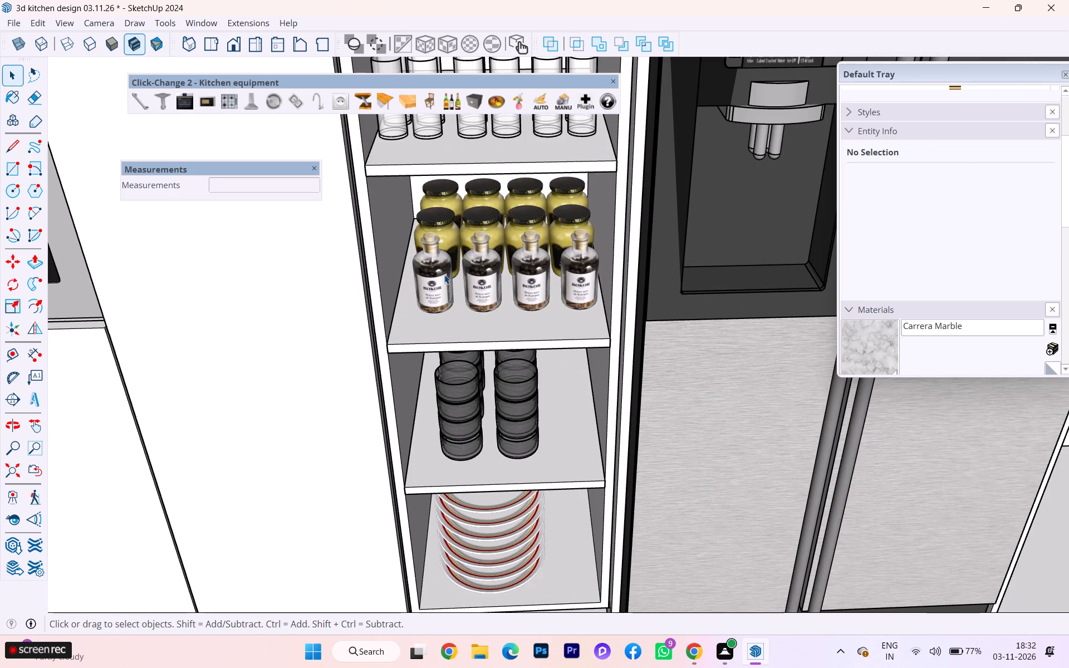
{"action": "scroll", "coordinate": [450, 269], "scroll_direction": "down", "scroll_amount": 1}
{"action": "middle_click_drag", "start_coordinate": [451, 266], "coordinate": [449, 109]}
{"action": "scroll", "coordinate": [472, 218], "scroll_direction": "down", "scroll_amount": 4}
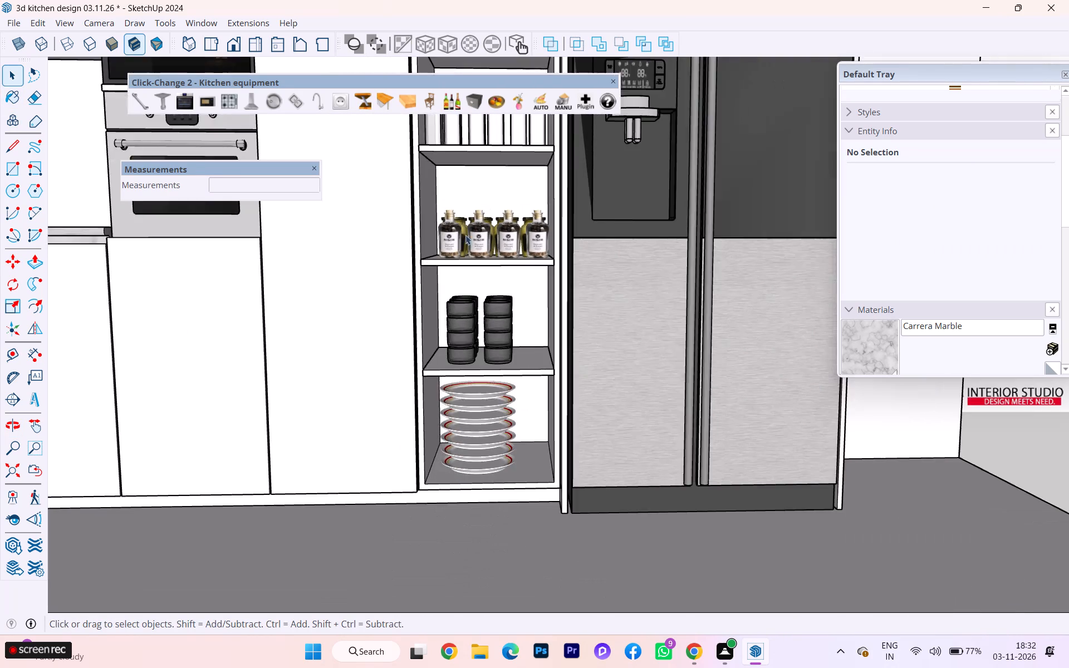
{"action": "scroll", "coordinate": [465, 235], "scroll_direction": "down", "scroll_amount": 4}
{"action": "scroll", "coordinate": [468, 293], "scroll_direction": "up", "scroll_amount": 3}
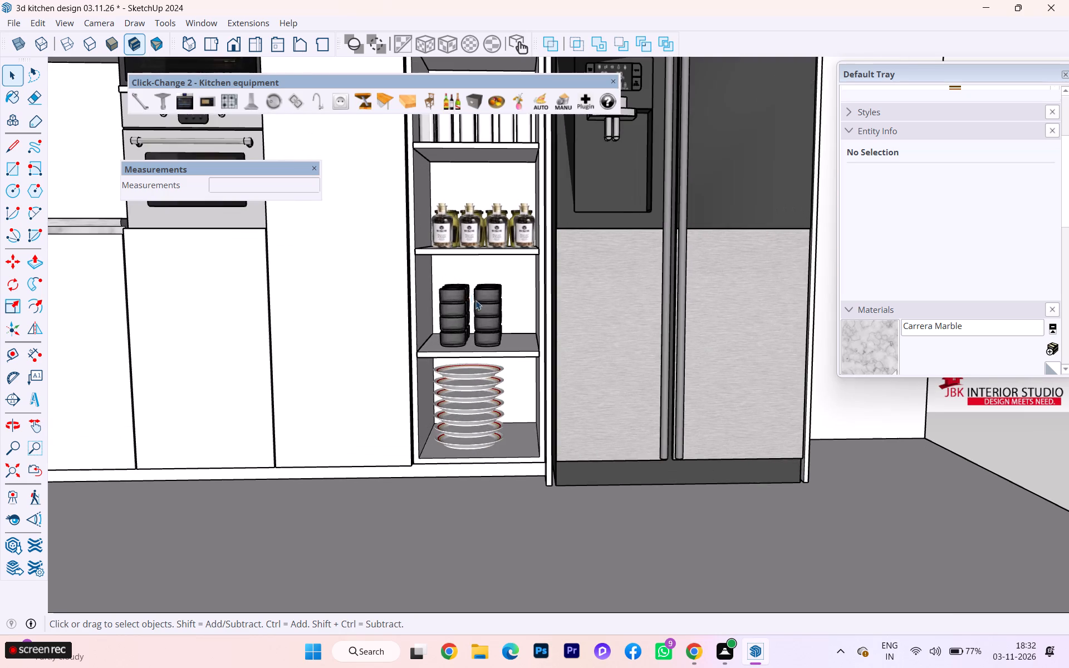
{"action": "scroll", "coordinate": [487, 309], "scroll_direction": "down", "scroll_amount": 1}
{"action": "scroll", "coordinate": [488, 311], "scroll_direction": "up", "scroll_amount": 4}
{"action": "scroll", "coordinate": [477, 333], "scroll_direction": "down", "scroll_amount": 1}
{"action": "scroll", "coordinate": [477, 333], "scroll_direction": "up", "scroll_amount": 1}
{"action": "scroll", "coordinate": [477, 333], "scroll_direction": "down", "scroll_amount": 3}
{"action": "scroll", "coordinate": [477, 333], "scroll_direction": "up", "scroll_amount": 1}
{"action": "left_click", "coordinate": [494, 322]}
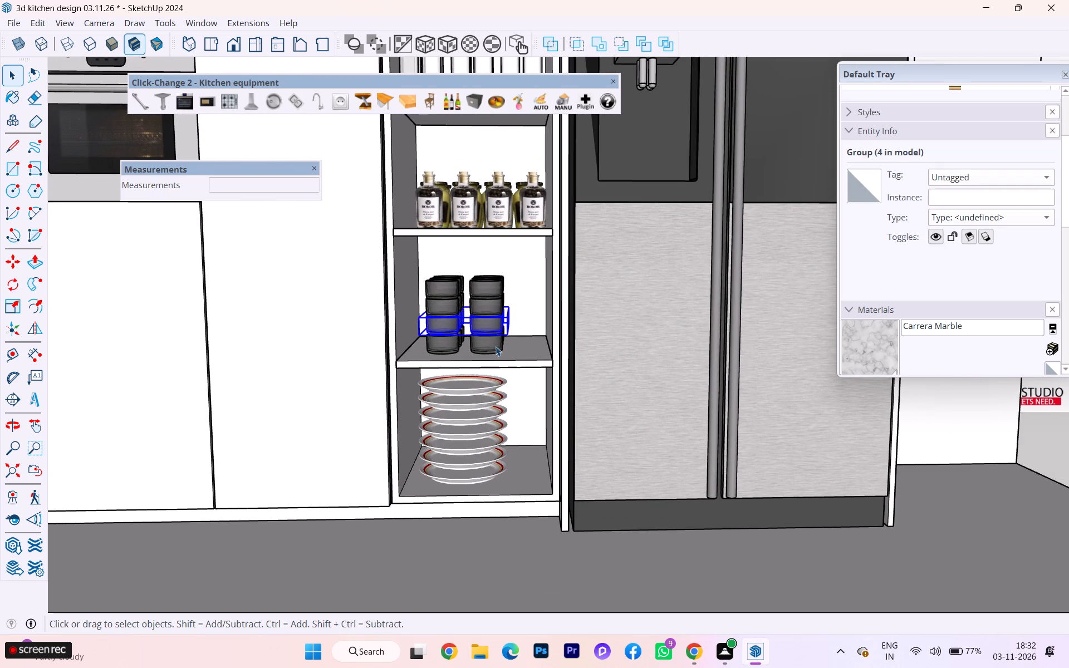
{"action": "left_click", "coordinate": [496, 345]}
{"action": "scroll", "coordinate": [494, 340], "scroll_direction": "down", "scroll_amount": 2}
{"action": "scroll", "coordinate": [494, 340], "scroll_direction": "up", "scroll_amount": 2}
{"action": "scroll", "coordinate": [494, 340], "scroll_direction": "down", "scroll_amount": 1}
{"action": "scroll", "coordinate": [494, 340], "scroll_direction": "up", "scroll_amount": 5}
{"action": "left_click_drag", "start_coordinate": [438, 285], "coordinate": [465, 316]}
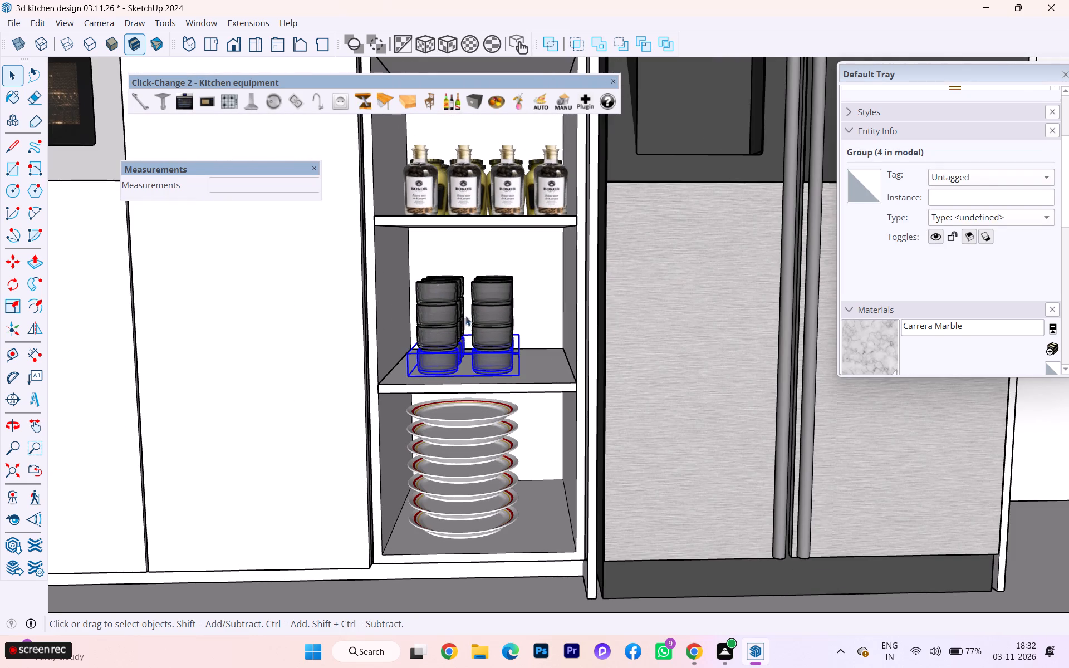
{"action": "left_click_drag", "start_coordinate": [465, 316], "coordinate": [482, 338]}
{"action": "left_click", "coordinate": [493, 352]}
{"action": "left_click", "coordinate": [434, 289], "text": "ctrl"}
{"action": "left_click", "coordinate": [432, 313], "text": "ctrl"}
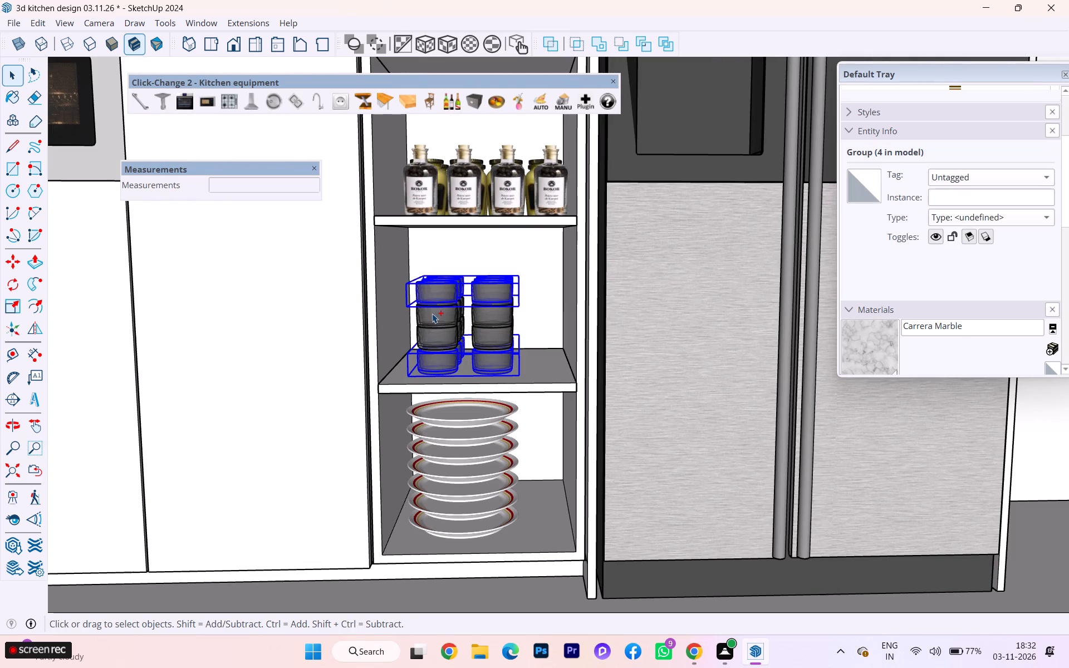
{"action": "left_click", "coordinate": [434, 335], "text": "ctrl"}
{"action": "right_click", "coordinate": [434, 335]}
{"action": "left_click", "coordinate": [509, 146]}
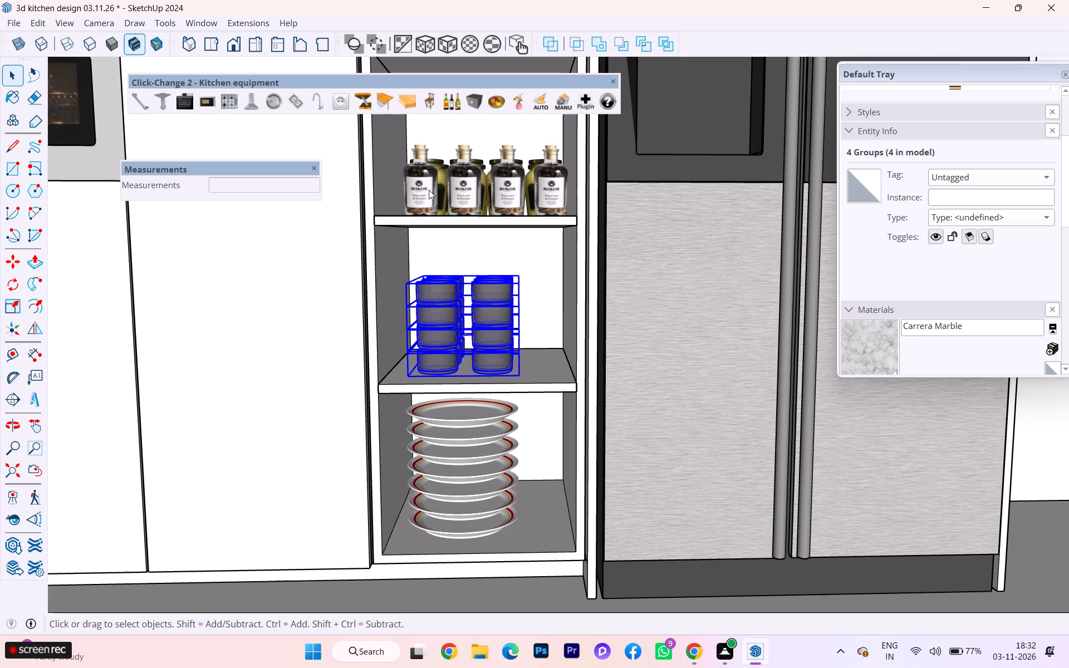
Purge unused items from the entire model using the model statistics.
{"action": "left_click", "coordinate": [202, 25]}
{"action": "left_click", "coordinate": [248, 89]}
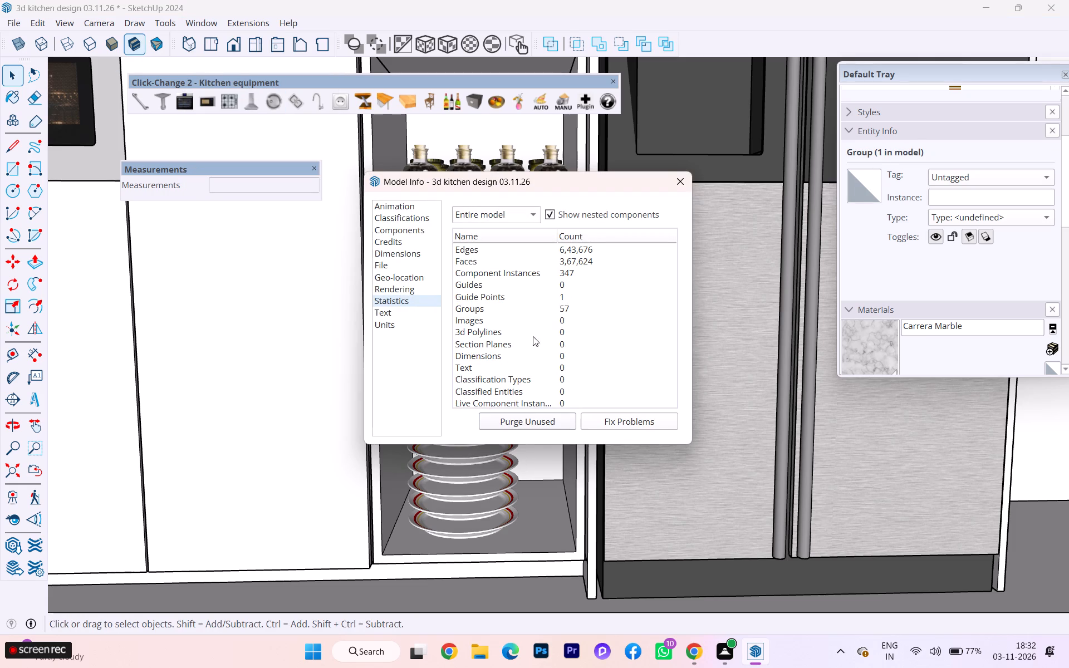
{"action": "left_click", "coordinate": [543, 424]}
{"action": "scroll", "coordinate": [454, 215], "scroll_direction": "down", "scroll_amount": 2}
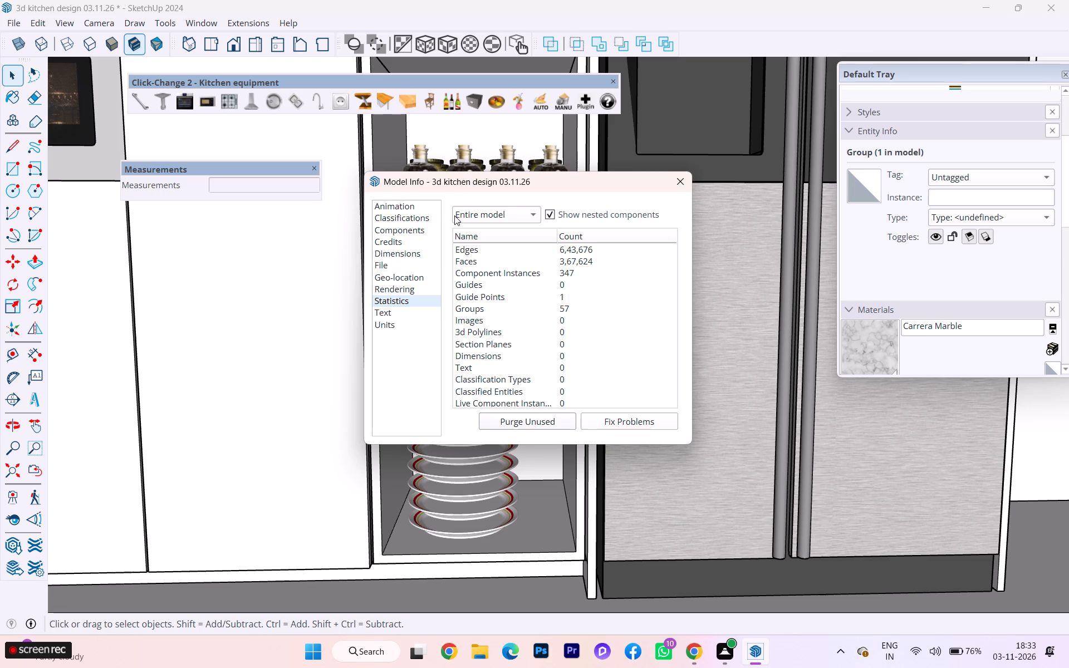
{"action": "left_click", "coordinate": [536, 426]}
{"action": "left_click", "coordinate": [681, 176]}
Add the Components section to the Default Tray.
{"action": "scroll", "coordinate": [1016, 347], "scroll_direction": "down", "scroll_amount": 6}
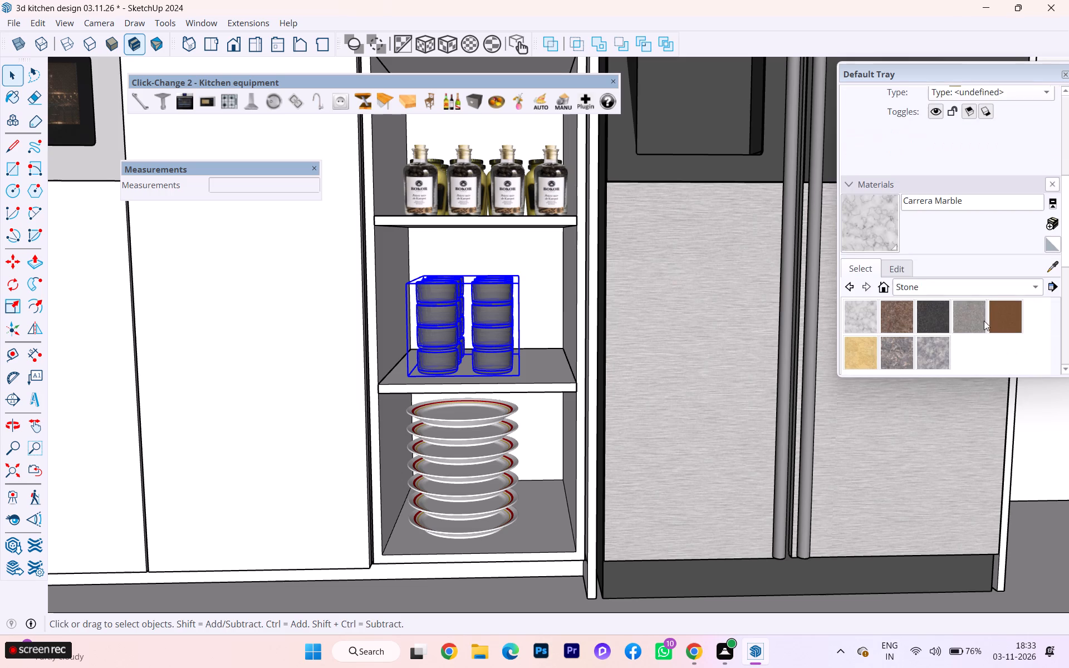
{"action": "scroll", "coordinate": [957, 299], "scroll_direction": "down", "scroll_amount": 1}
{"action": "scroll", "coordinate": [957, 299], "scroll_direction": "up", "scroll_amount": 1}
{"action": "left_click", "coordinate": [210, 20]}
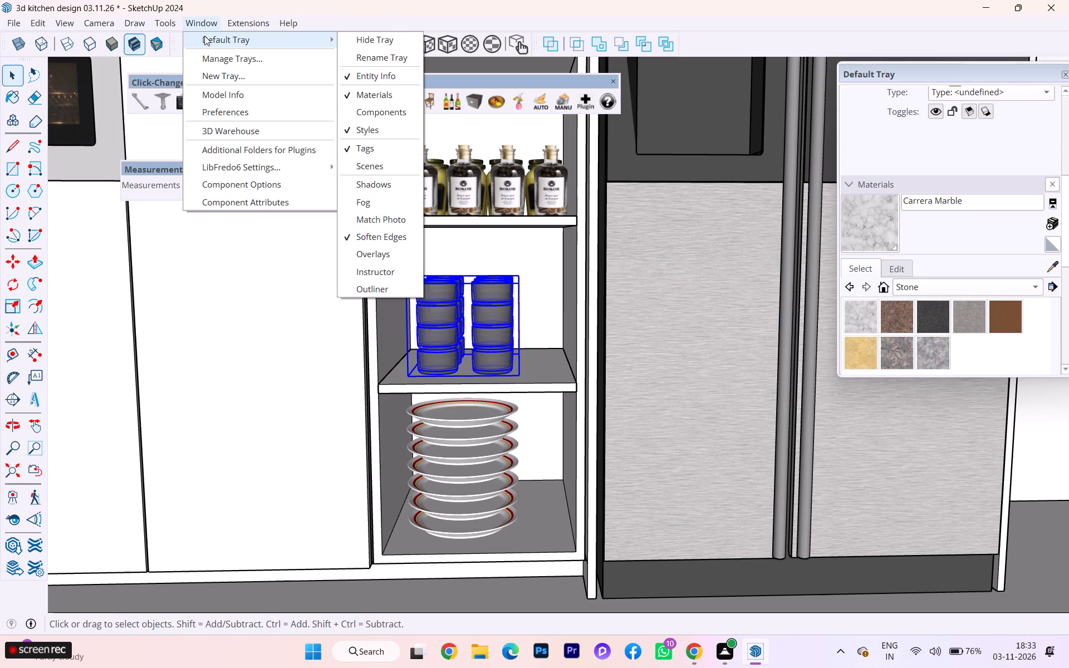
{"action": "left_click", "coordinate": [204, 36]}
{"action": "left_click", "coordinate": [349, 111]}
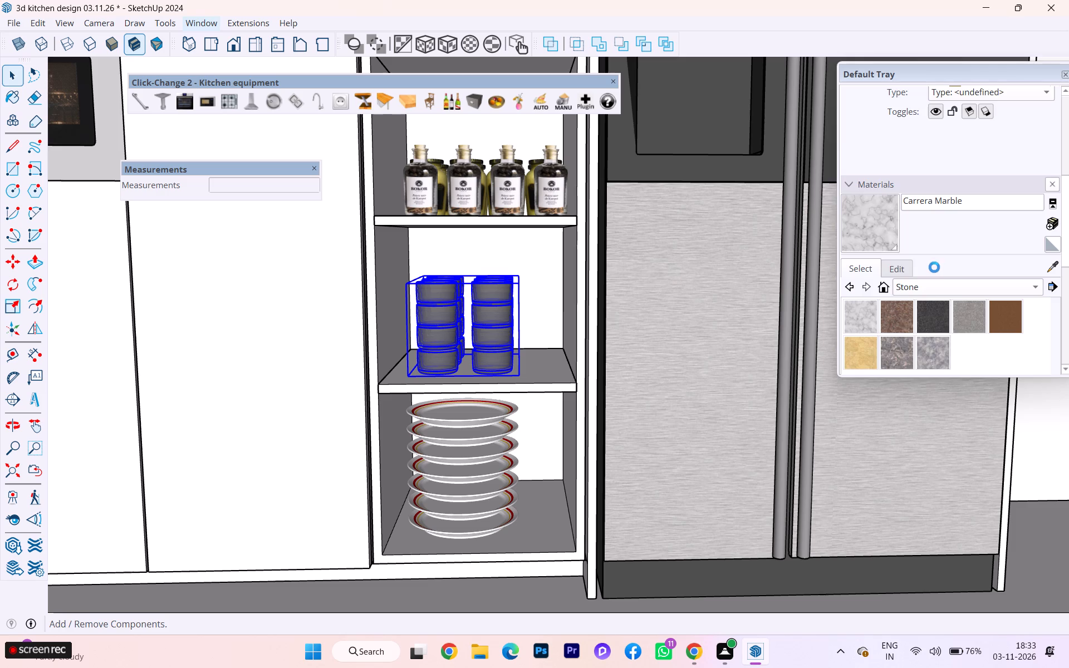
Collapse the Materials section and display the components used in the model.
{"action": "scroll", "coordinate": [944, 229], "scroll_direction": "down", "scroll_amount": 16}
{"action": "scroll", "coordinate": [952, 281], "scroll_direction": "up", "scroll_amount": 1}
{"action": "scroll", "coordinate": [952, 282], "scroll_direction": "down", "scroll_amount": 1}
{"action": "scroll", "coordinate": [952, 282], "scroll_direction": "up", "scroll_amount": 1}
{"action": "scroll", "coordinate": [952, 282], "scroll_direction": "down", "scroll_amount": 1}
{"action": "scroll", "coordinate": [952, 283], "scroll_direction": "up", "scroll_amount": 2}
{"action": "scroll", "coordinate": [951, 273], "scroll_direction": "down", "scroll_amount": 2}
{"action": "scroll", "coordinate": [950, 266], "scroll_direction": "up", "scroll_amount": 18}
{"action": "scroll", "coordinate": [894, 122], "scroll_direction": "down", "scroll_amount": 2}
{"action": "scroll", "coordinate": [894, 122], "scroll_direction": "up", "scroll_amount": 4}
{"action": "scroll", "coordinate": [918, 120], "scroll_direction": "down", "scroll_amount": 1}
{"action": "scroll", "coordinate": [924, 122], "scroll_direction": "up", "scroll_amount": 4}
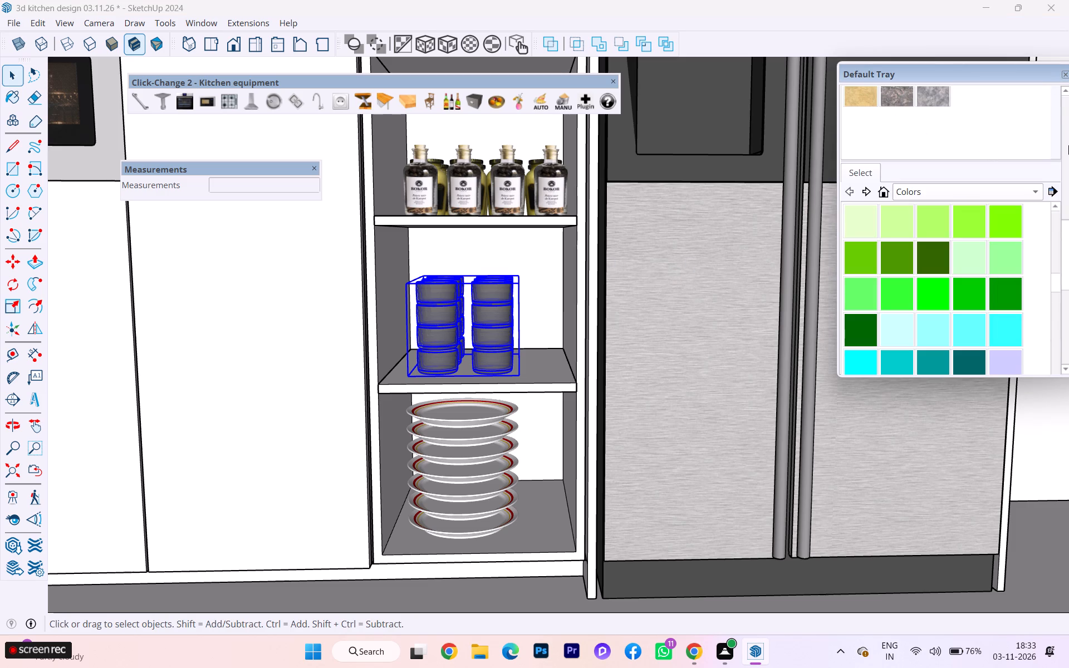
{"action": "scroll", "coordinate": [1068, 145], "scroll_direction": "up", "scroll_amount": 4}
{"action": "scroll", "coordinate": [866, 148], "scroll_direction": "up", "scroll_amount": 2}
{"action": "scroll", "coordinate": [866, 148], "scroll_direction": "down", "scroll_amount": 1}
{"action": "scroll", "coordinate": [866, 148], "scroll_direction": "up", "scroll_amount": 2}
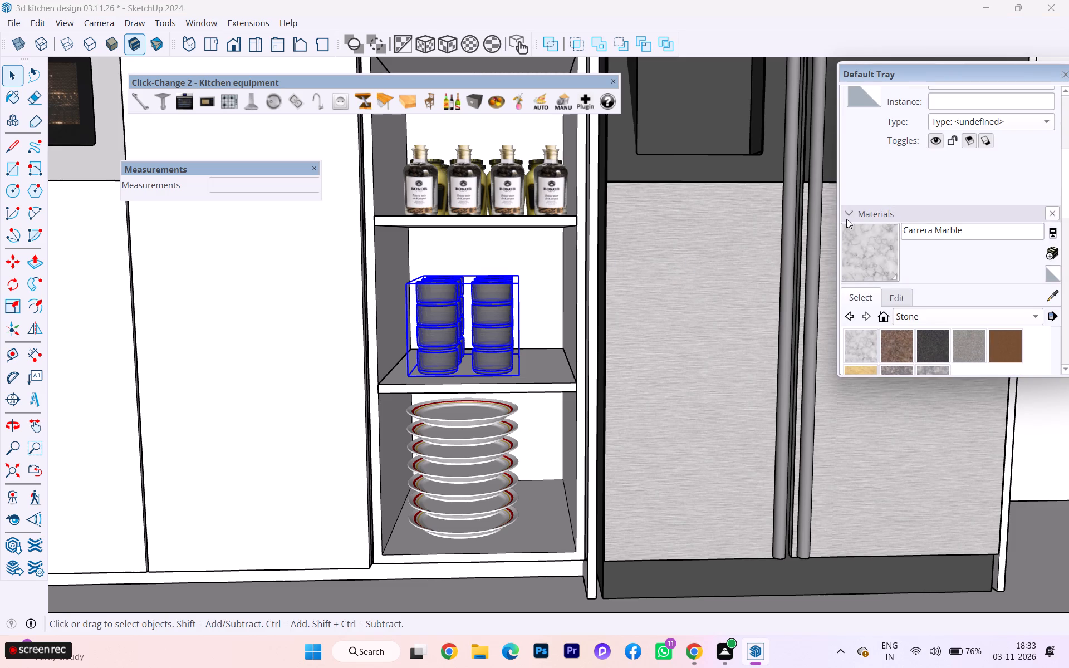
{"action": "left_click", "coordinate": [844, 211]}
{"action": "scroll", "coordinate": [889, 209], "scroll_direction": "down", "scroll_amount": 1}
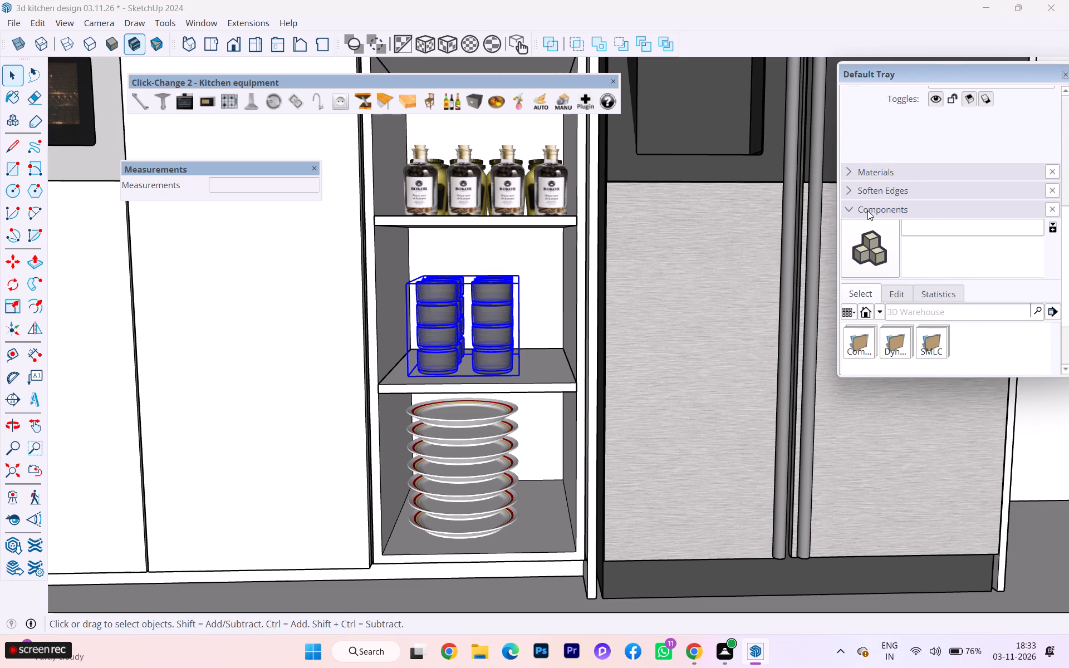
{"action": "scroll", "coordinate": [865, 224], "scroll_direction": "down", "scroll_amount": 2}
{"action": "left_click", "coordinate": [865, 228]}
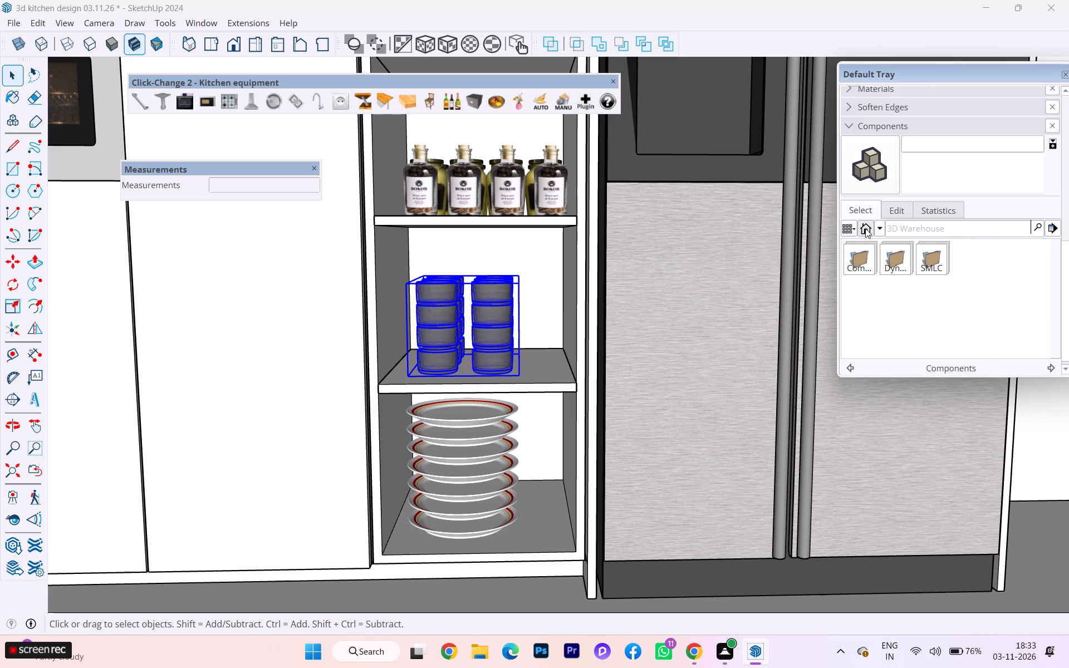
{"action": "scroll", "coordinate": [883, 260], "scroll_direction": "down", "scroll_amount": 5}
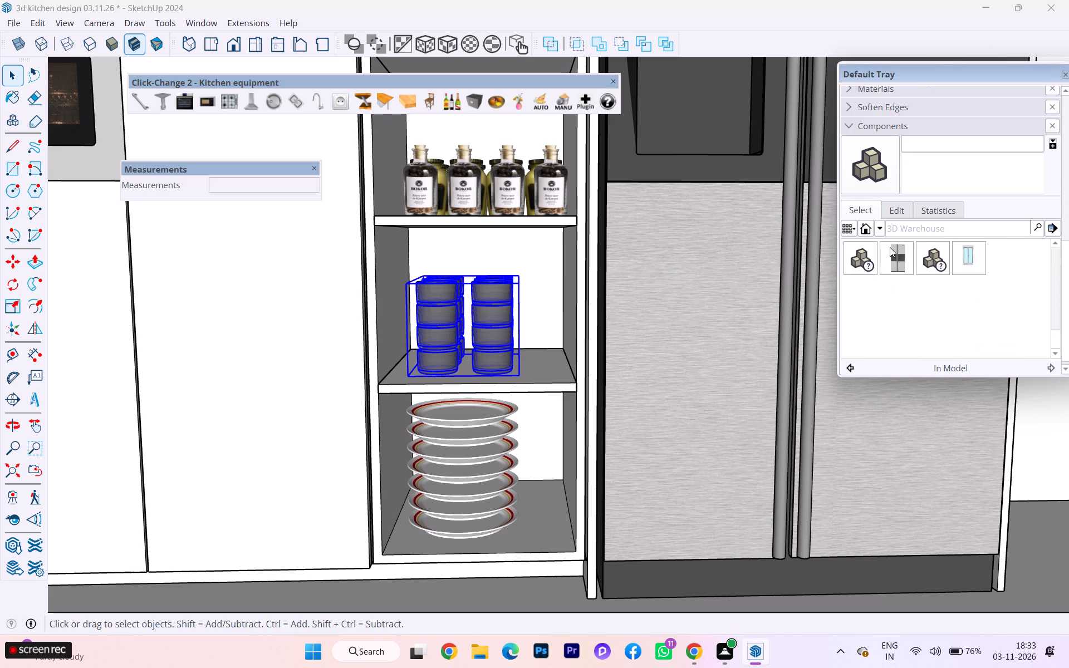
{"action": "scroll", "coordinate": [891, 244], "scroll_direction": "up", "scroll_amount": 3}
Examine the component browser's view, collection, alignment and purge options.
{"action": "left_click", "coordinate": [1054, 267]}
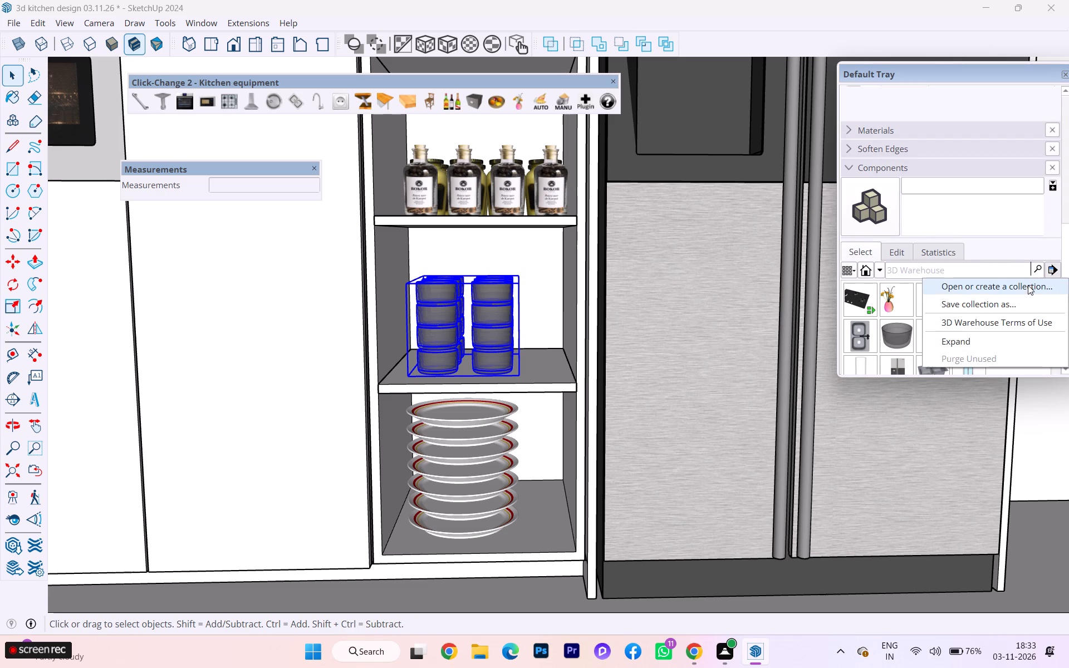
{"action": "left_click", "coordinate": [847, 271]}
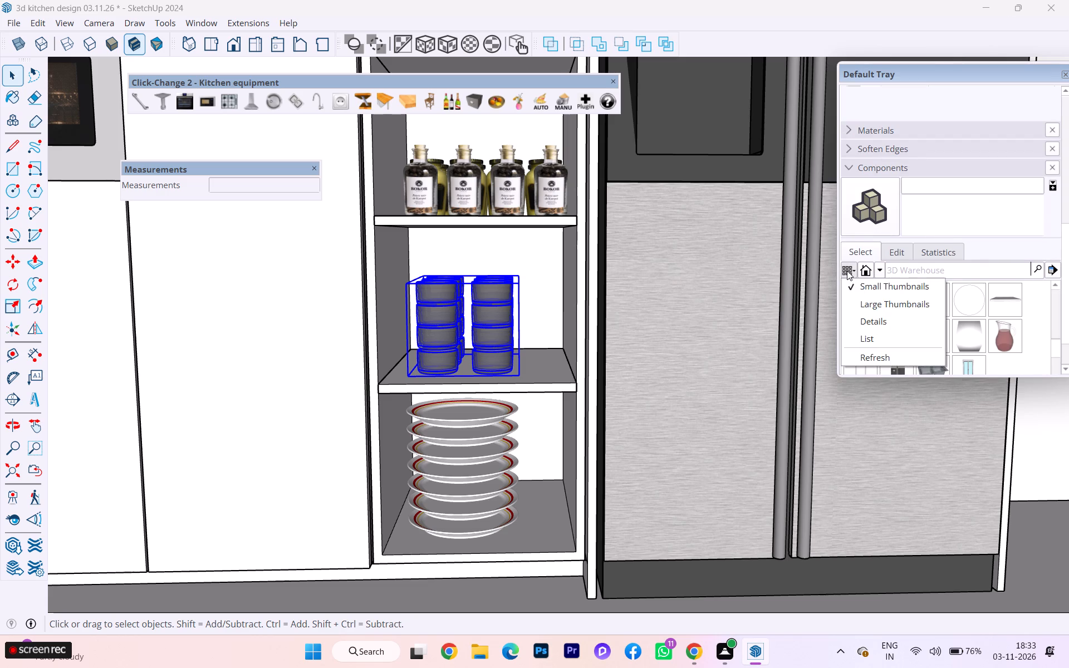
{"action": "left_click", "coordinate": [875, 268]}
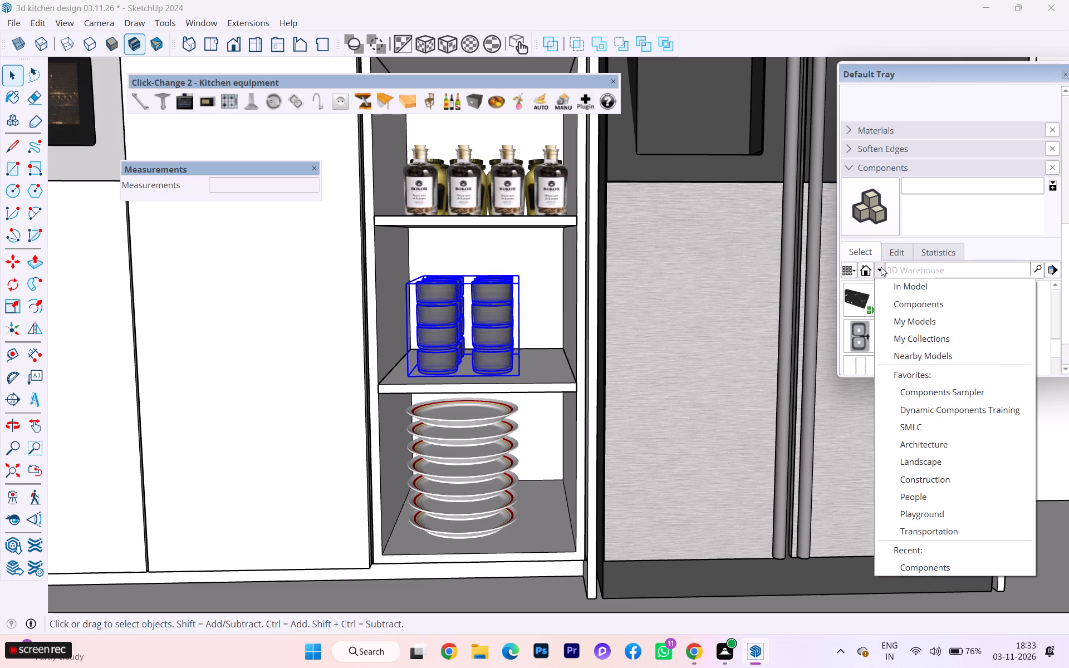
{"action": "left_click", "coordinate": [881, 267]}
{"action": "left_click", "coordinate": [892, 251]}
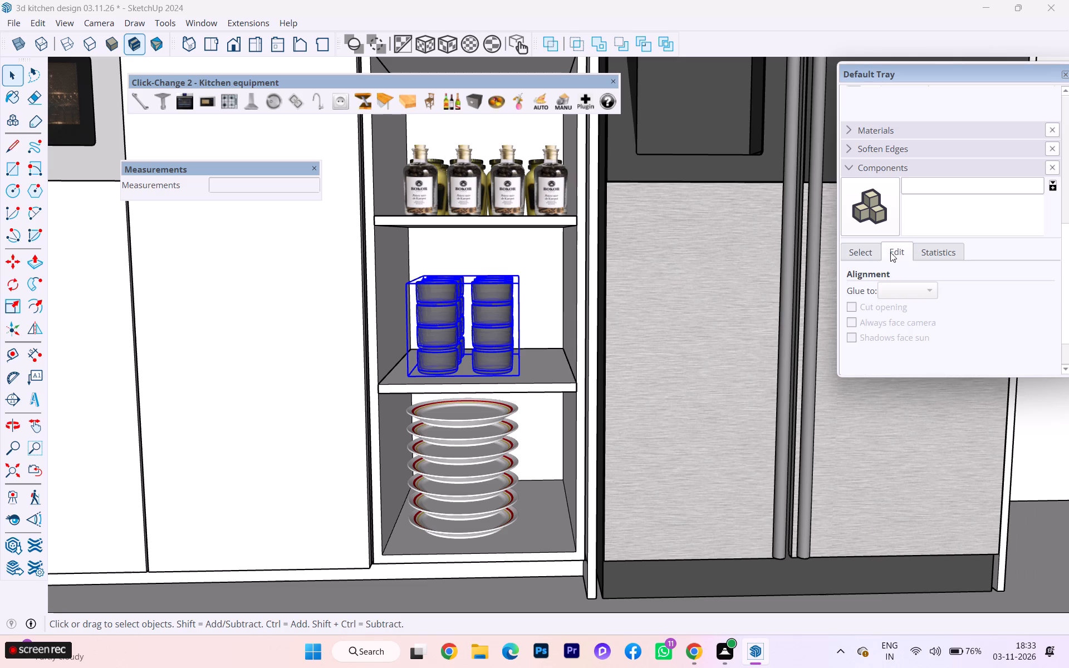
{"action": "left_click", "coordinate": [866, 253]}
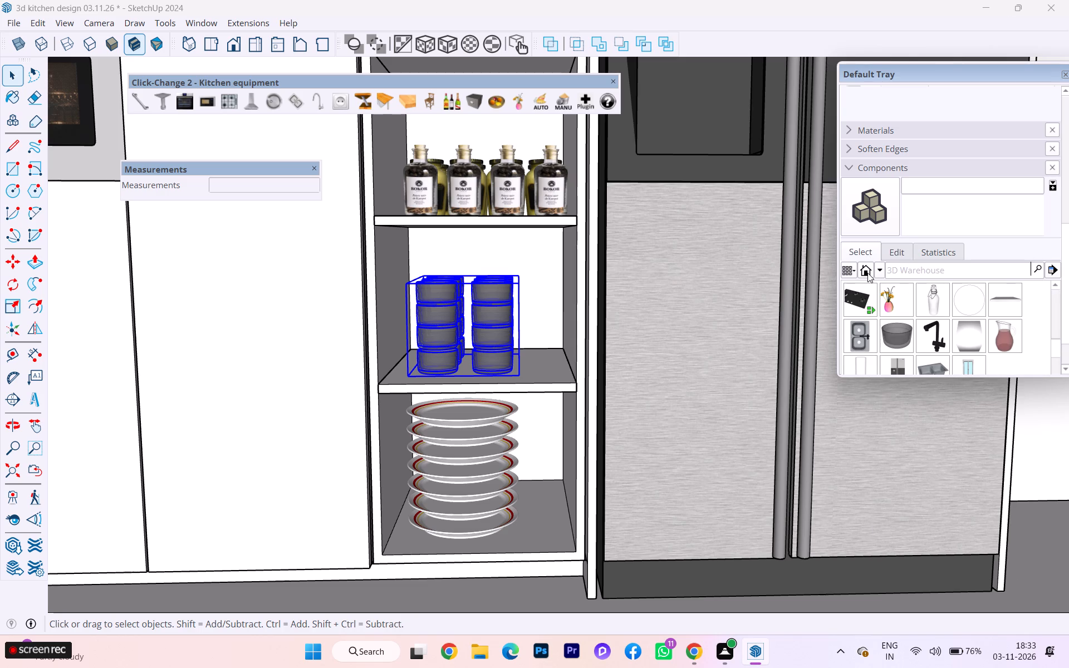
{"action": "right_click", "coordinate": [867, 273]}
{"action": "left_click", "coordinate": [1056, 267]}
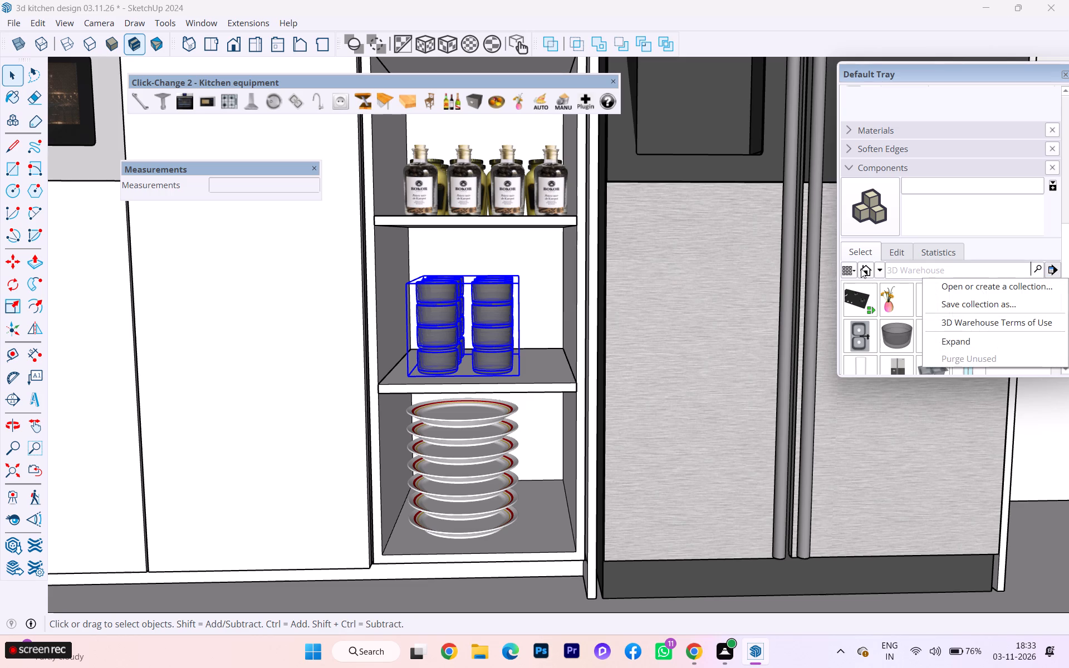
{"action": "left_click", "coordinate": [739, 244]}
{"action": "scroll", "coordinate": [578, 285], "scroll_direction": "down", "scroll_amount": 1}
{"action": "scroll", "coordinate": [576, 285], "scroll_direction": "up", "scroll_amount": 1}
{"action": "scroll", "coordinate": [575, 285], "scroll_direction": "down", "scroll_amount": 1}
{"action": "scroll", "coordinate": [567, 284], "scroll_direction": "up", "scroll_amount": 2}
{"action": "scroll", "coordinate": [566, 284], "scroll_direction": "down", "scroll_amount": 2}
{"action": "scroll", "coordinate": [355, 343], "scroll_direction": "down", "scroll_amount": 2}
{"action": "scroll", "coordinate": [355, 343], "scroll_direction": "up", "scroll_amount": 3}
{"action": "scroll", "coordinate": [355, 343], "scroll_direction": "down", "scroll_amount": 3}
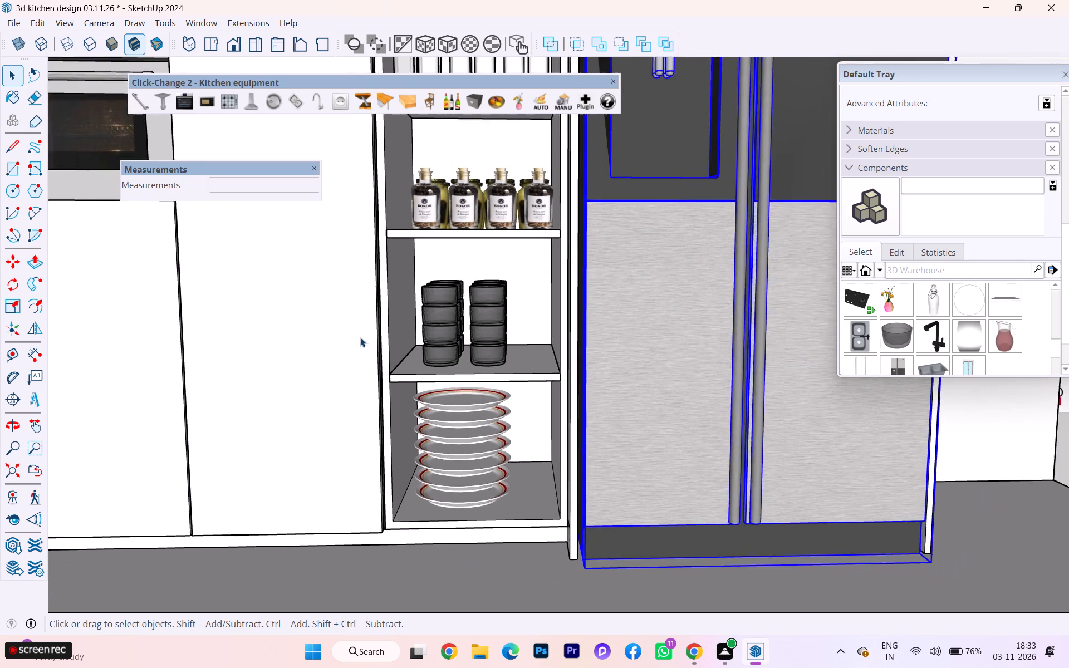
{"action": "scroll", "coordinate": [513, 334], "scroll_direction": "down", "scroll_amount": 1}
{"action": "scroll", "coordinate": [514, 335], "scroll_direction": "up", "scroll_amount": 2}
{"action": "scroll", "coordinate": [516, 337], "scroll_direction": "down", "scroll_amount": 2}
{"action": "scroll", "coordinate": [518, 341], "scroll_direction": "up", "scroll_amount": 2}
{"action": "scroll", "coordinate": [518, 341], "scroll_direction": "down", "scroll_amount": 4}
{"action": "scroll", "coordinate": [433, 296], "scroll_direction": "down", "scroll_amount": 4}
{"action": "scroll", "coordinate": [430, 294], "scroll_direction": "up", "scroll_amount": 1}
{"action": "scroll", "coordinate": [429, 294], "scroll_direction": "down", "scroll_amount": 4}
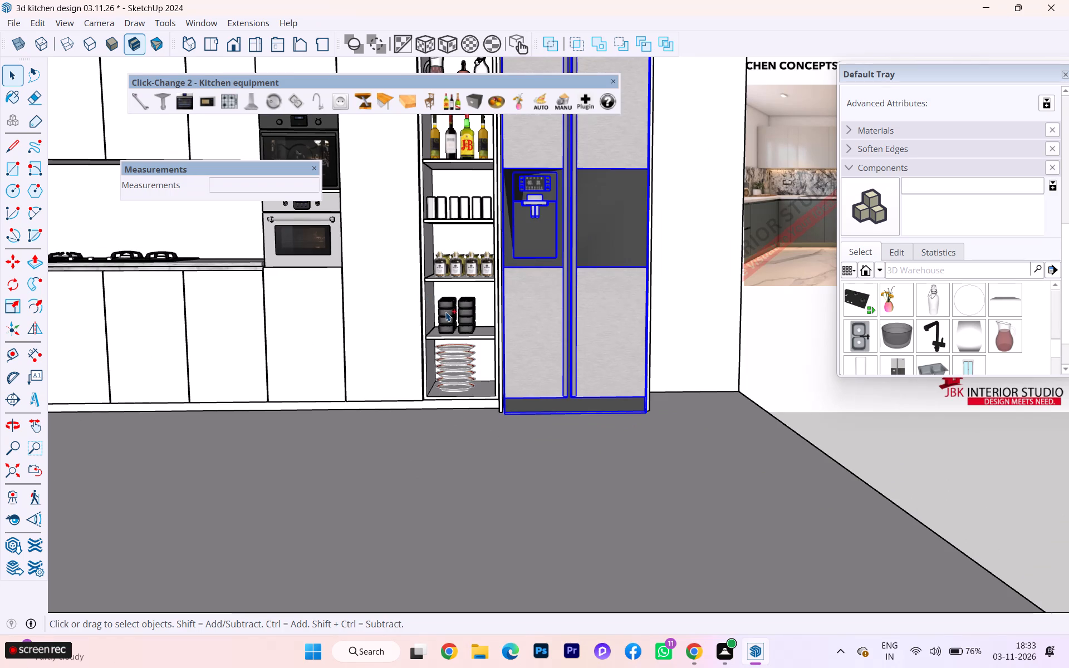
Undo the last action and clear the refrigerator selection.
{"action": "key", "text": "ctrl+z"}
{"action": "left_click", "coordinate": [810, 408]}
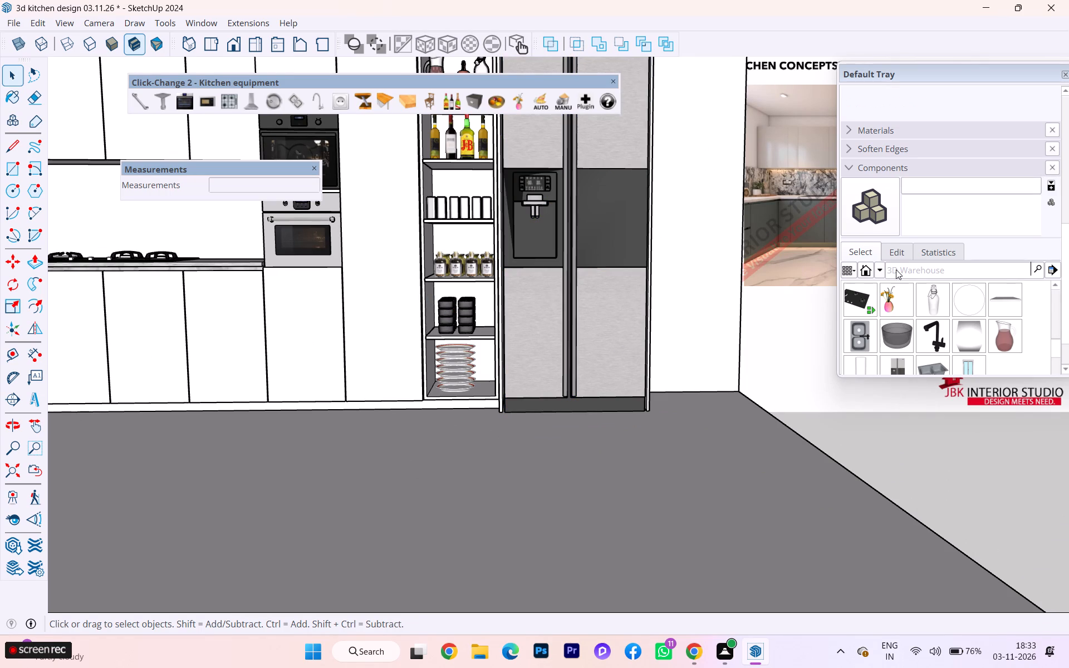
Examine the component browser's model collection, purge and alignment options.
{"action": "left_click", "coordinate": [867, 272]}
{"action": "right_click", "coordinate": [867, 272]}
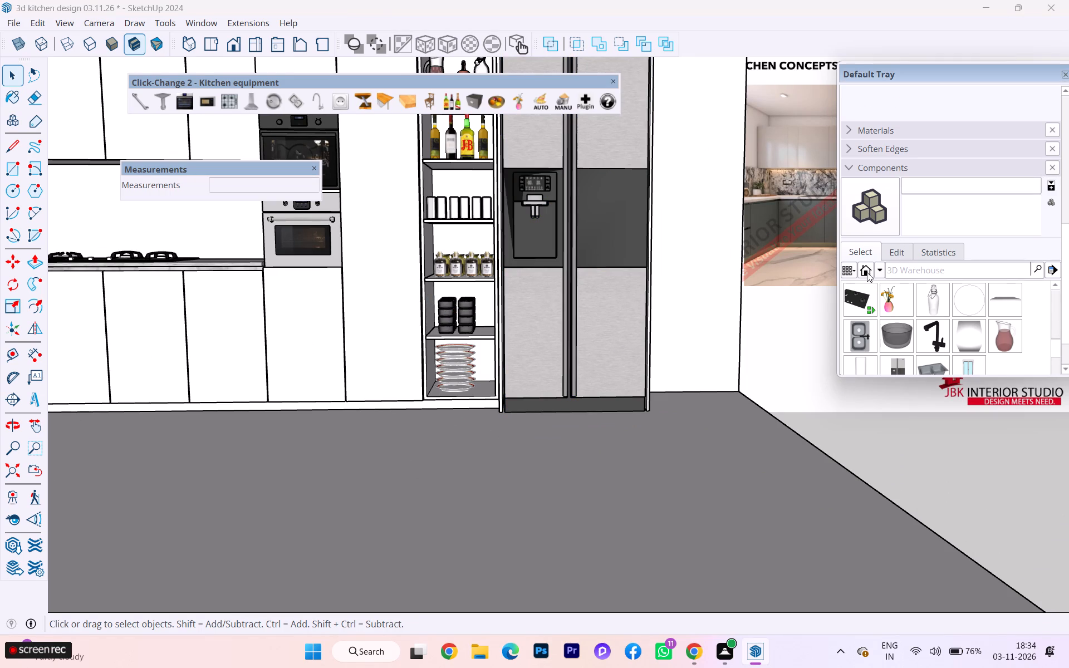
{"action": "right_click", "coordinate": [1051, 271]}
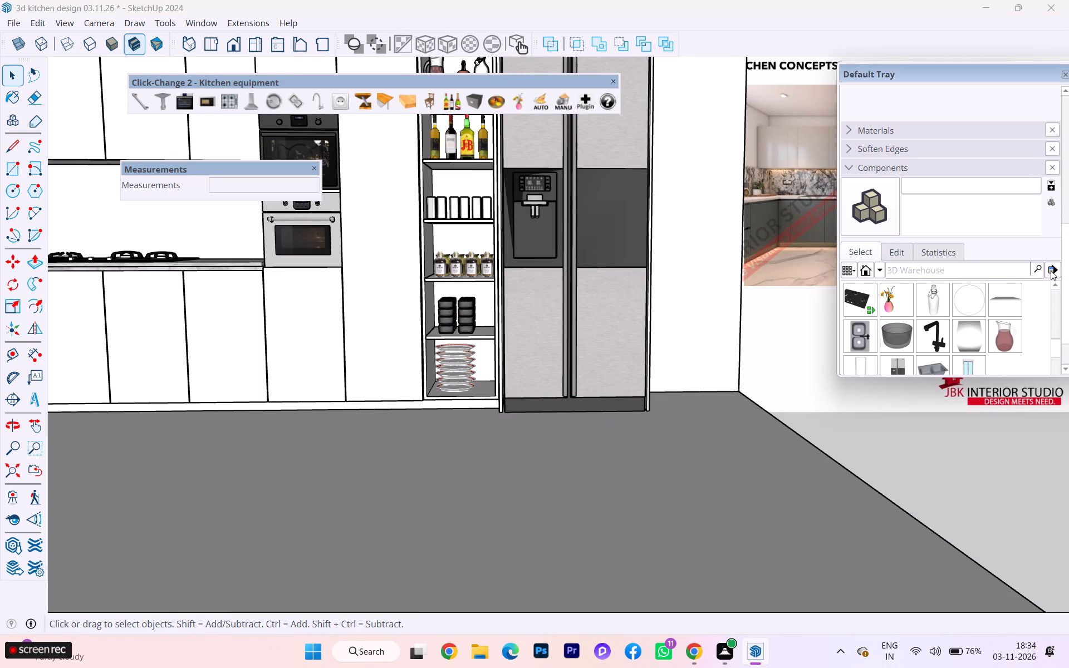
{"action": "left_click", "coordinate": [1051, 271]}
{"action": "right_click", "coordinate": [1051, 271]}
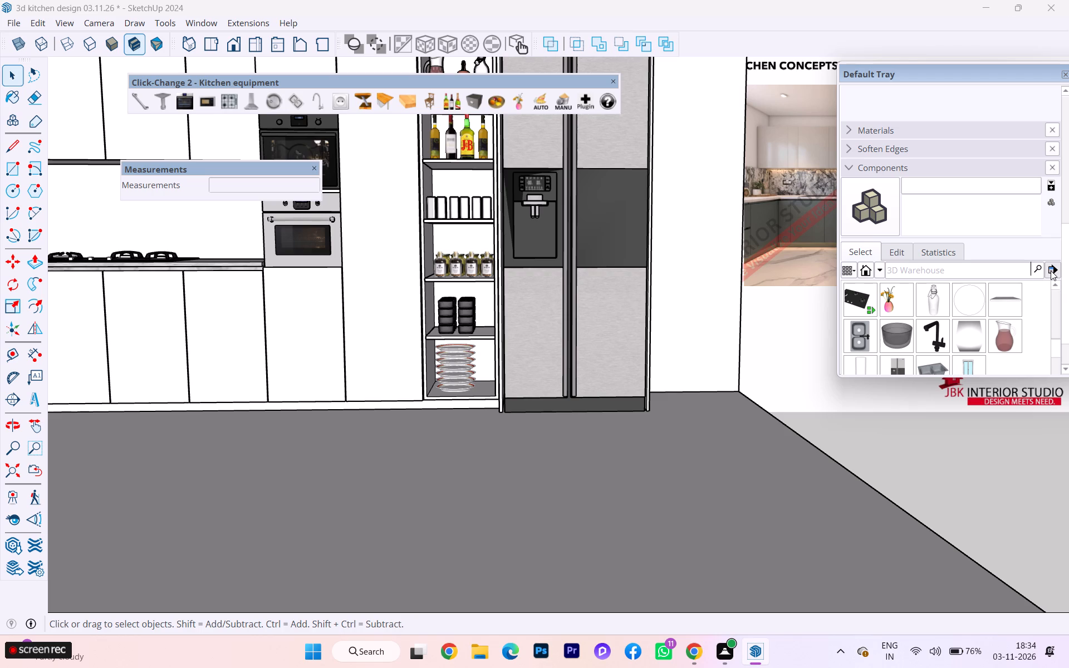
{"action": "right_click", "coordinate": [1051, 271]}
{"action": "left_click", "coordinate": [1051, 271]}
{"action": "left_click", "coordinate": [984, 360]}
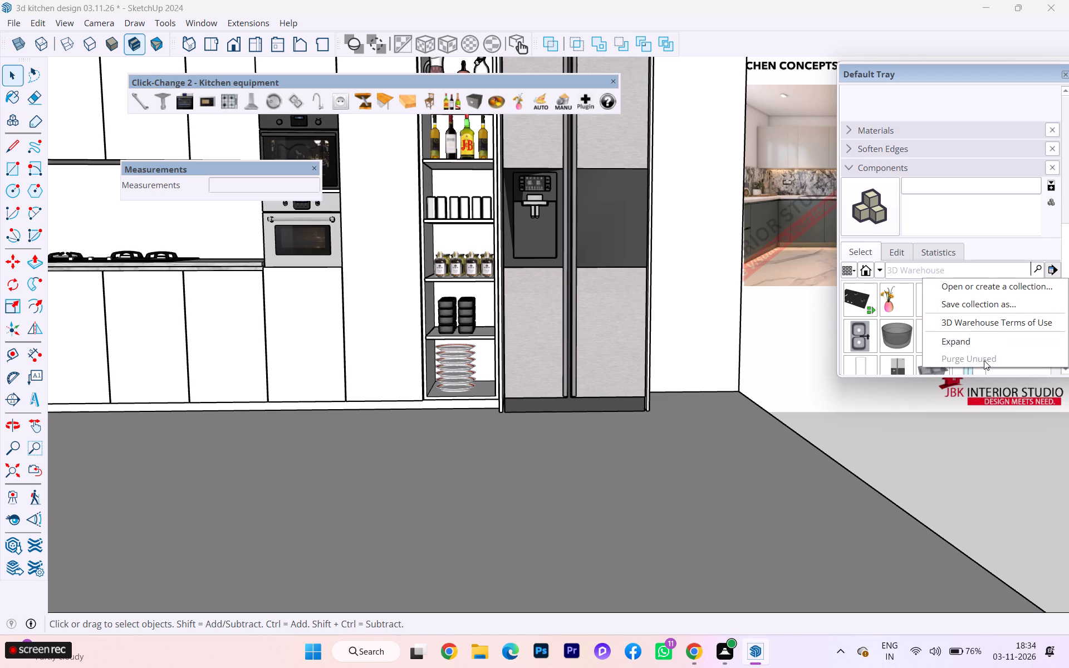
{"action": "left_click", "coordinate": [971, 409]}
{"action": "left_click", "coordinate": [902, 253]}
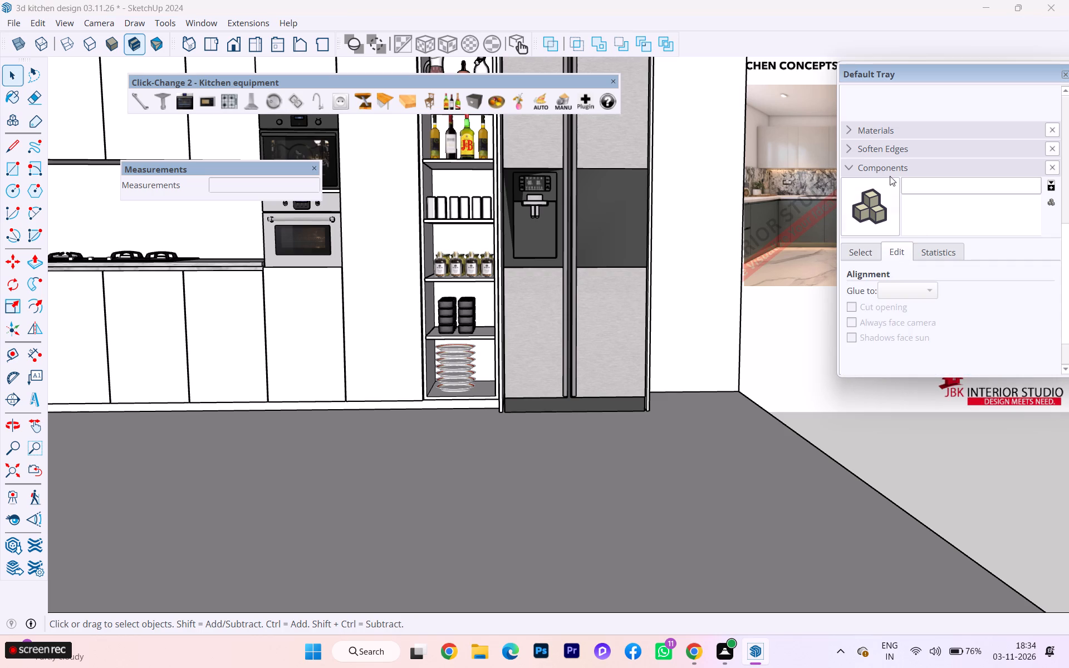
Collapse the Components and Entity Info sections of the Default Tray.
{"action": "left_click", "coordinate": [848, 160]}
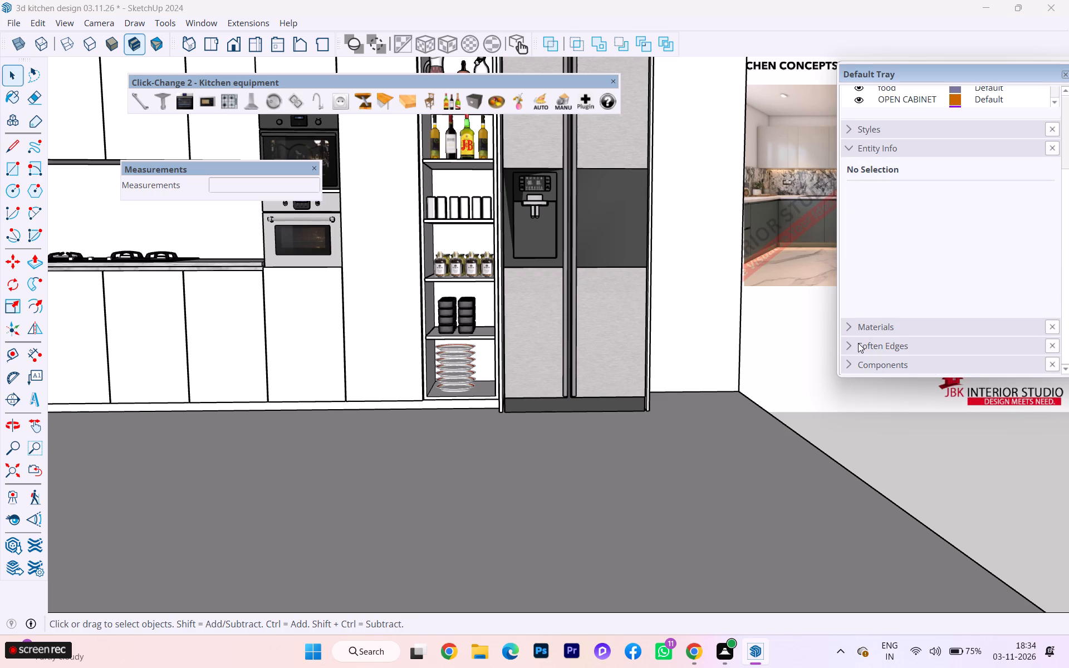
{"action": "left_click", "coordinate": [842, 144]}
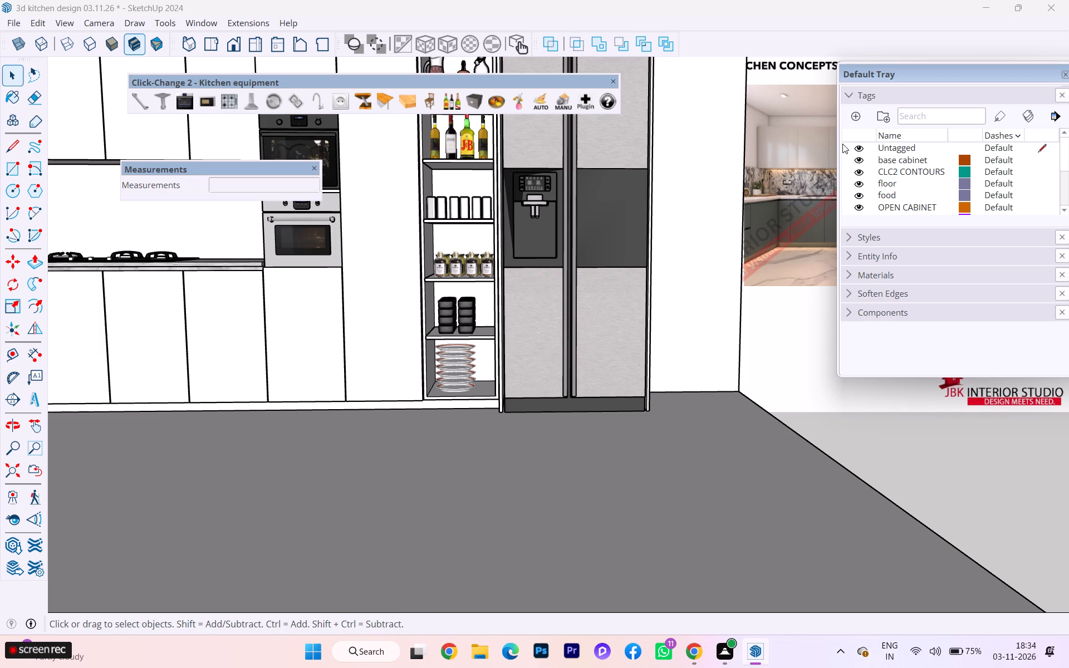
Reopen the Components section and check its purge option and the components used in the model.
{"action": "right_click", "coordinate": [944, 309]}
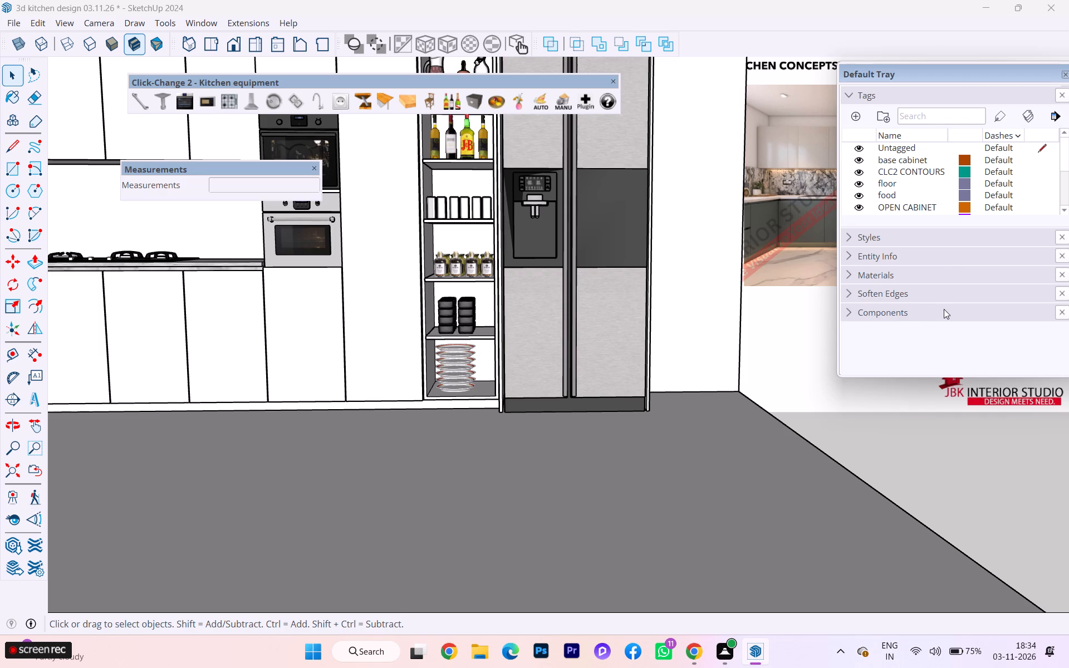
{"action": "left_click", "coordinate": [934, 312]}
{"action": "scroll", "coordinate": [1003, 330], "scroll_direction": "down", "scroll_amount": 1}
{"action": "scroll", "coordinate": [1003, 330], "scroll_direction": "up", "scroll_amount": 1}
{"action": "scroll", "coordinate": [1003, 330], "scroll_direction": "down", "scroll_amount": 2}
{"action": "left_click", "coordinate": [869, 312]}
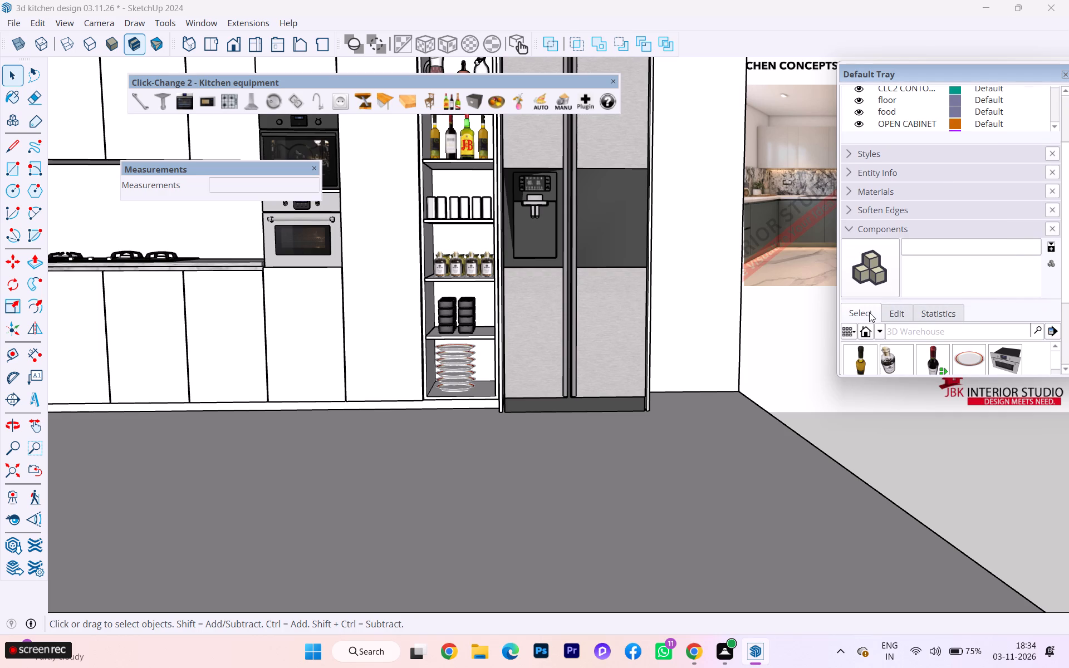
{"action": "right_click", "coordinate": [1055, 328]}
{"action": "left_click", "coordinate": [1053, 331]}
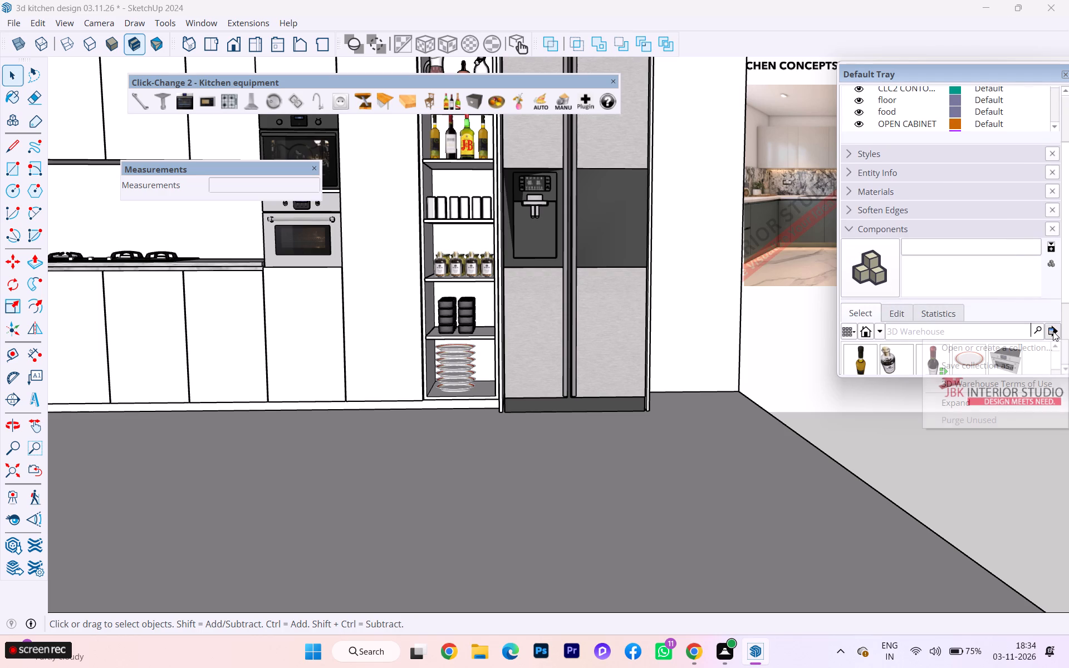
{"action": "left_click", "coordinate": [895, 411]}
{"action": "scroll", "coordinate": [849, 331], "scroll_direction": "down", "scroll_amount": 5}
{"action": "scroll", "coordinate": [843, 313], "scroll_direction": "up", "scroll_amount": 2}
{"action": "scroll", "coordinate": [922, 325], "scroll_direction": "down", "scroll_amount": 2}
{"action": "scroll", "coordinate": [922, 325], "scroll_direction": "up", "scroll_amount": 1}
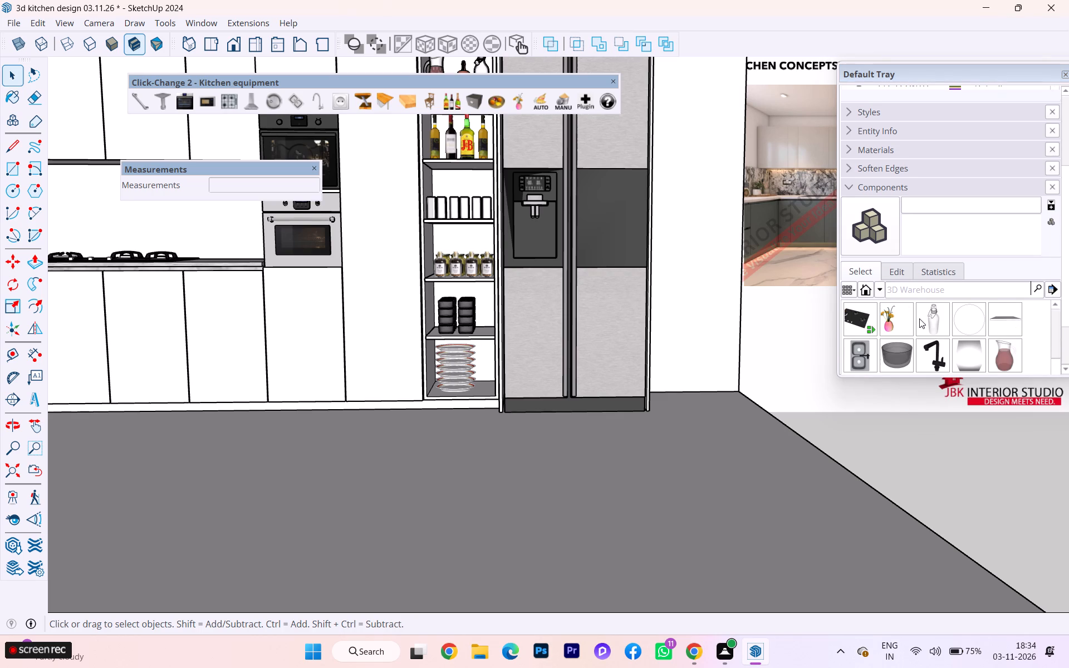
{"action": "scroll", "coordinate": [920, 321], "scroll_direction": "down", "scroll_amount": 2}
{"action": "left_click", "coordinate": [900, 406]}
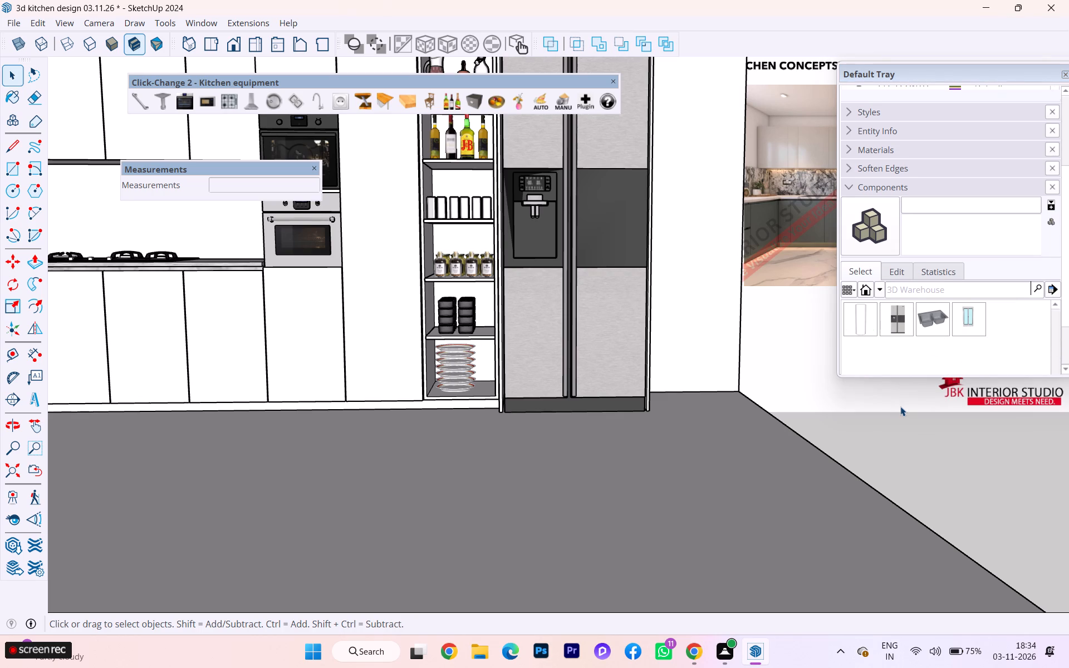
Expand the Soften Edges section and soften the room shell's edges with an angle between normals of about 25.4 degrees.
{"action": "scroll", "coordinate": [978, 335], "scroll_direction": "up", "scroll_amount": 3}
{"action": "scroll", "coordinate": [896, 240], "scroll_direction": "up", "scroll_amount": 4}
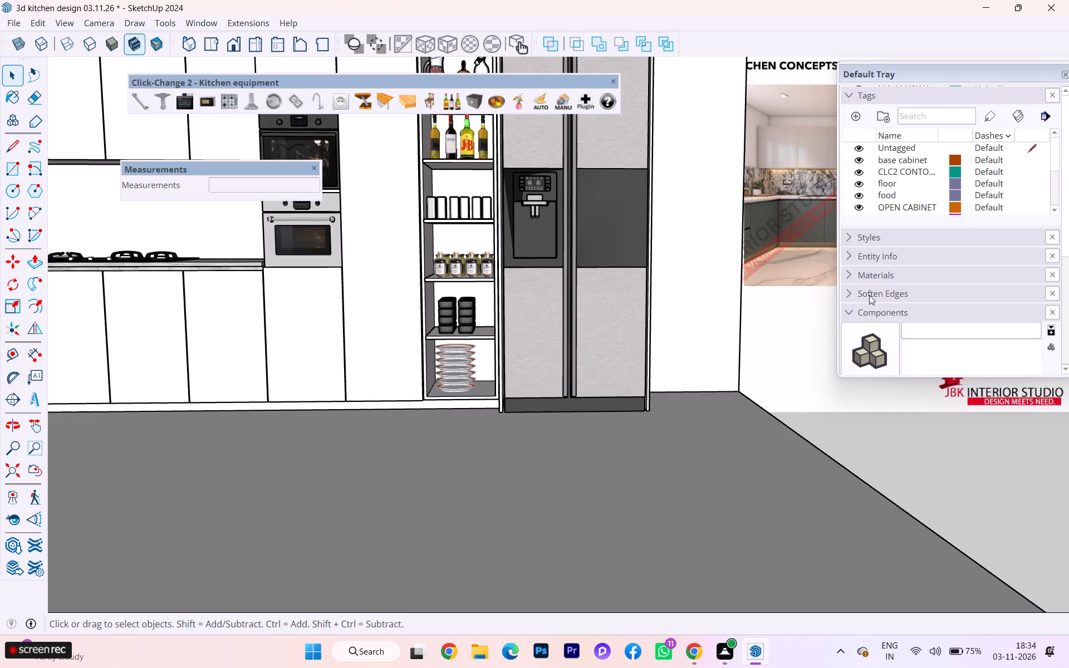
{"action": "left_click", "coordinate": [852, 289]}
{"action": "scroll", "coordinate": [924, 330], "scroll_direction": "down", "scroll_amount": 2}
{"action": "scroll", "coordinate": [924, 331], "scroll_direction": "up", "scroll_amount": 2}
{"action": "scroll", "coordinate": [924, 331], "scroll_direction": "down", "scroll_amount": 1}
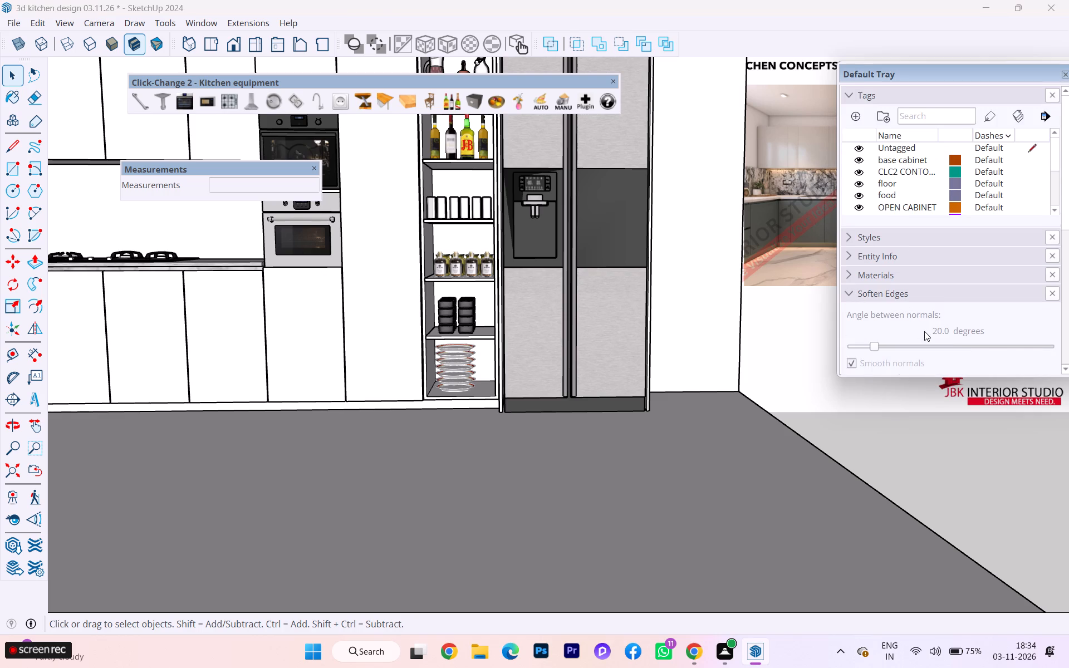
{"action": "scroll", "coordinate": [924, 331], "scroll_direction": "down", "scroll_amount": 1}
{"action": "scroll", "coordinate": [874, 242], "scroll_direction": "down", "scroll_amount": 1}
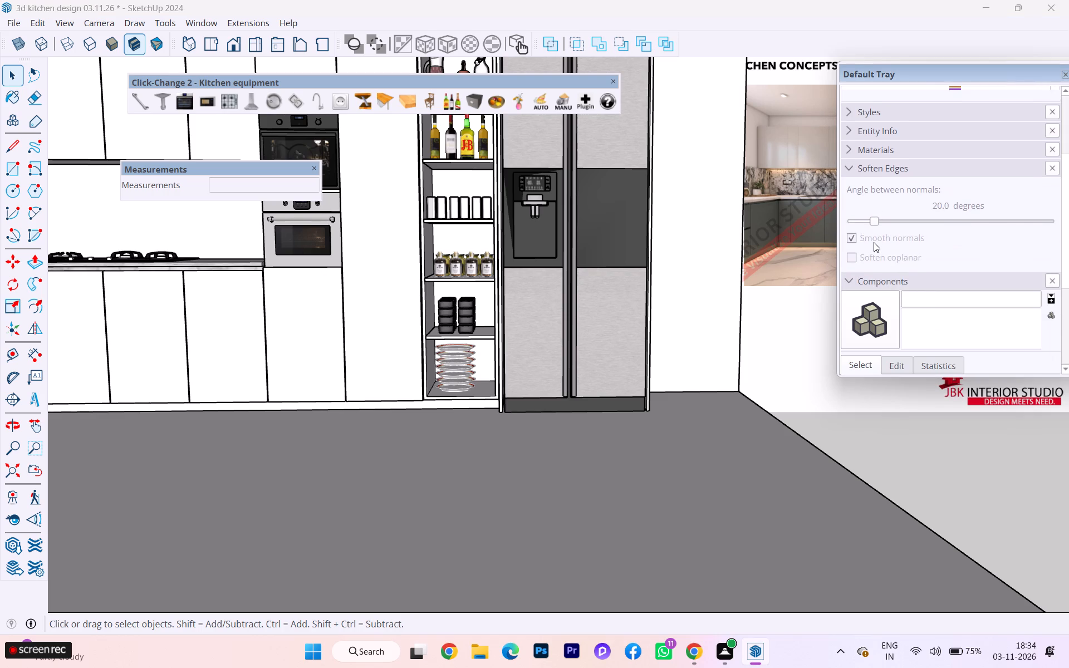
{"action": "scroll", "coordinate": [874, 242], "scroll_direction": "down", "scroll_amount": 1}
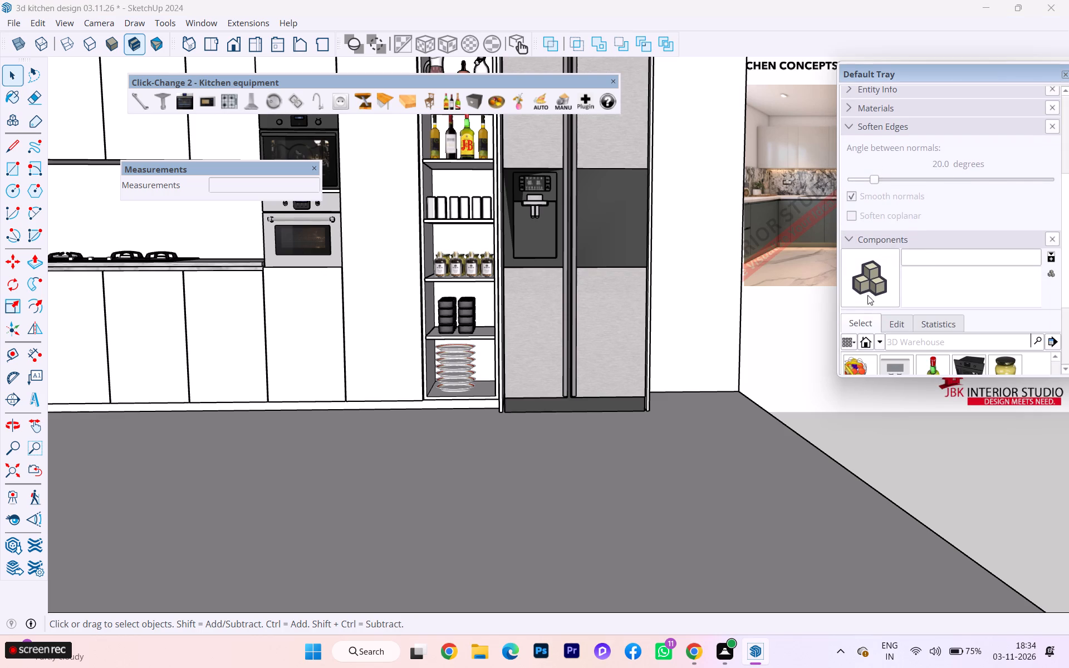
{"action": "scroll", "coordinate": [865, 304], "scroll_direction": "down", "scroll_amount": 1}
{"action": "scroll", "coordinate": [867, 288], "scroll_direction": "up", "scroll_amount": 2}
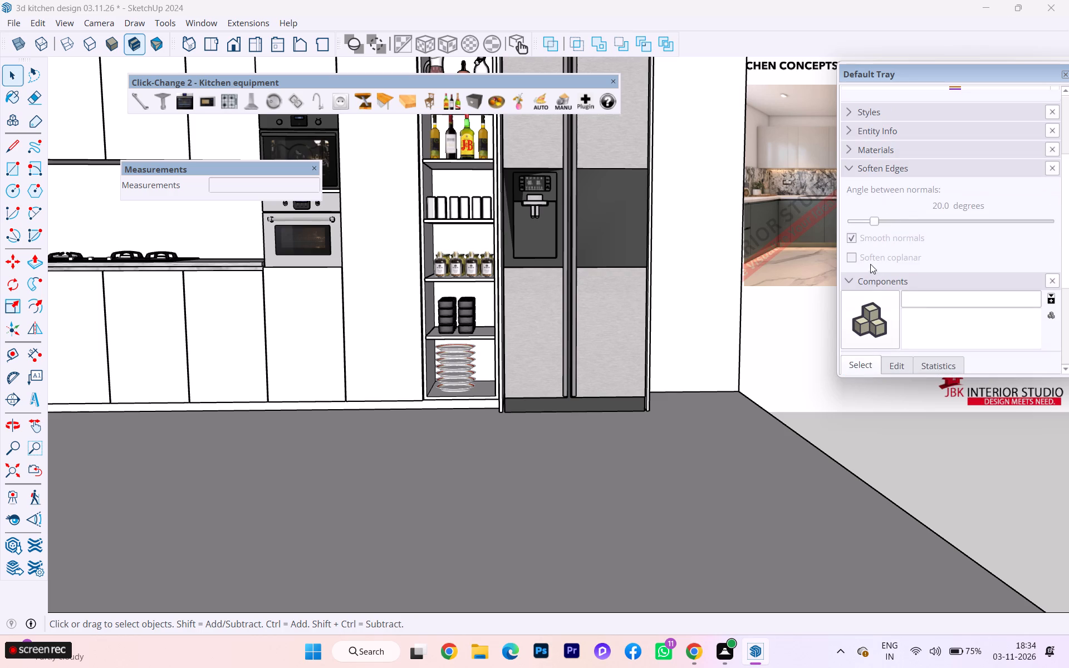
{"action": "left_click", "coordinate": [744, 199]}
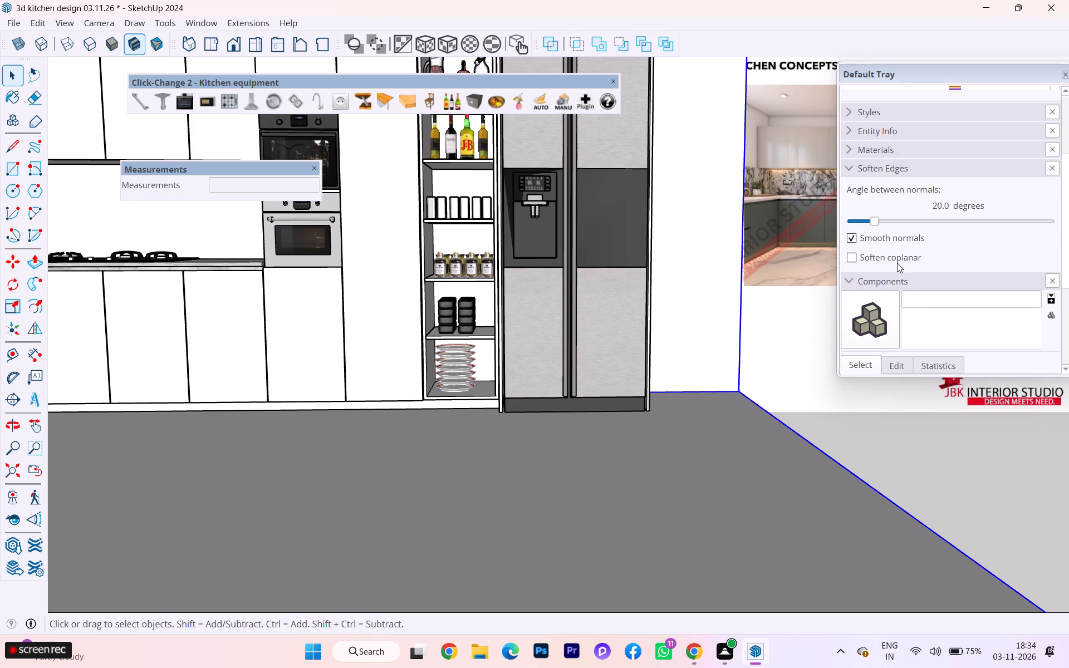
{"action": "left_click_drag", "start_coordinate": [880, 222], "coordinate": [904, 215]}
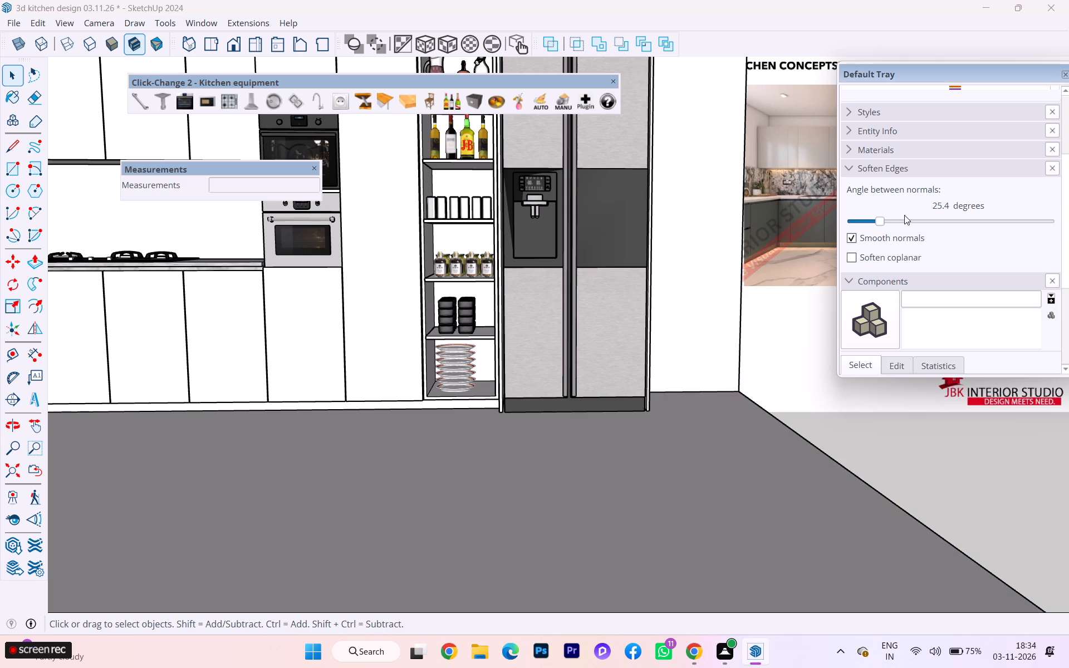
{"action": "left_click_drag", "start_coordinate": [904, 215], "coordinate": [875, 233]}
{"action": "left_click", "coordinate": [957, 422]}
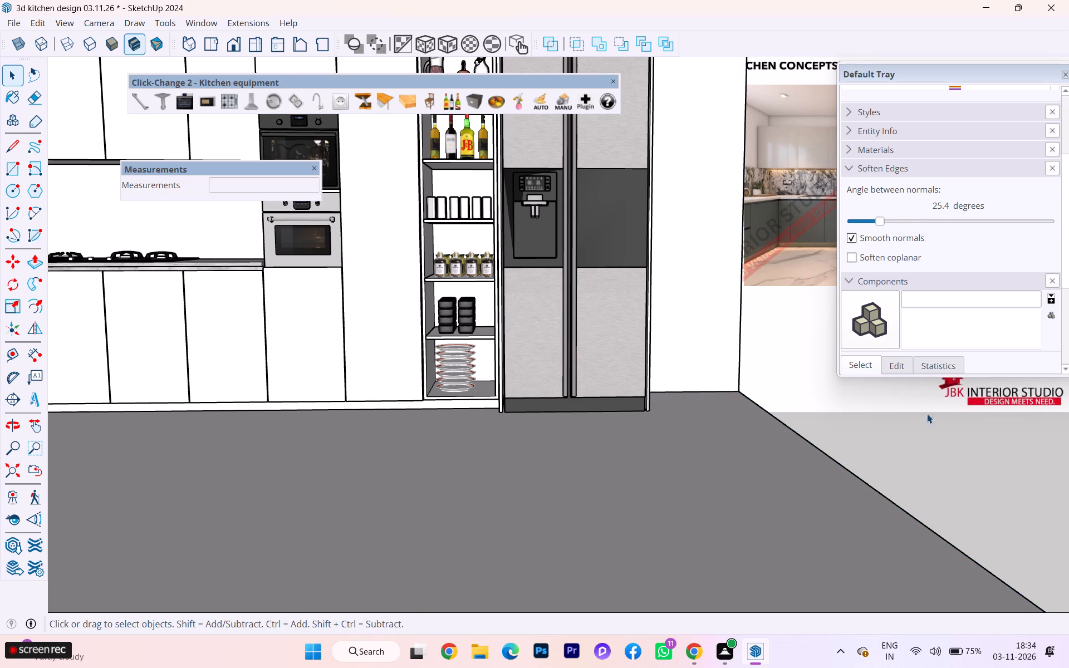
Examine the room's wall edges beside the refrigerator from several angles.
{"action": "scroll", "coordinate": [757, 307], "scroll_direction": "down", "scroll_amount": 1}
{"action": "middle_click_drag", "start_coordinate": [725, 328], "coordinate": [562, 354]}
{"action": "scroll", "coordinate": [826, 307], "scroll_direction": "up", "scroll_amount": 5}
{"action": "scroll", "coordinate": [827, 314], "scroll_direction": "down", "scroll_amount": 1}
{"action": "scroll", "coordinate": [826, 314], "scroll_direction": "up", "scroll_amount": 1}
{"action": "scroll", "coordinate": [784, 323], "scroll_direction": "down", "scroll_amount": 1}
{"action": "scroll", "coordinate": [784, 323], "scroll_direction": "up", "scroll_amount": 3}
{"action": "scroll", "coordinate": [784, 323], "scroll_direction": "down", "scroll_amount": 1}
{"action": "scroll", "coordinate": [784, 323], "scroll_direction": "up", "scroll_amount": 4}
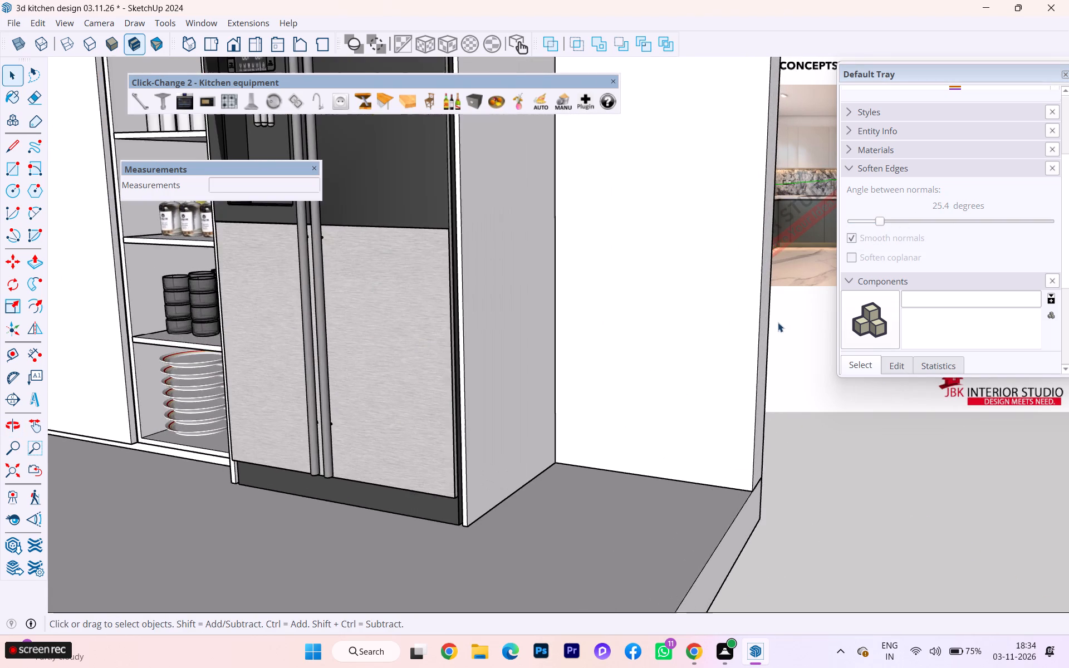
{"action": "scroll", "coordinate": [772, 324], "scroll_direction": "up", "scroll_amount": 2}
{"action": "scroll", "coordinate": [772, 324], "scroll_direction": "down", "scroll_amount": 2}
{"action": "scroll", "coordinate": [772, 324], "scroll_direction": "up", "scroll_amount": 10}
{"action": "scroll", "coordinate": [765, 327], "scroll_direction": "down", "scroll_amount": 1}
{"action": "scroll", "coordinate": [765, 327], "scroll_direction": "up", "scroll_amount": 3}
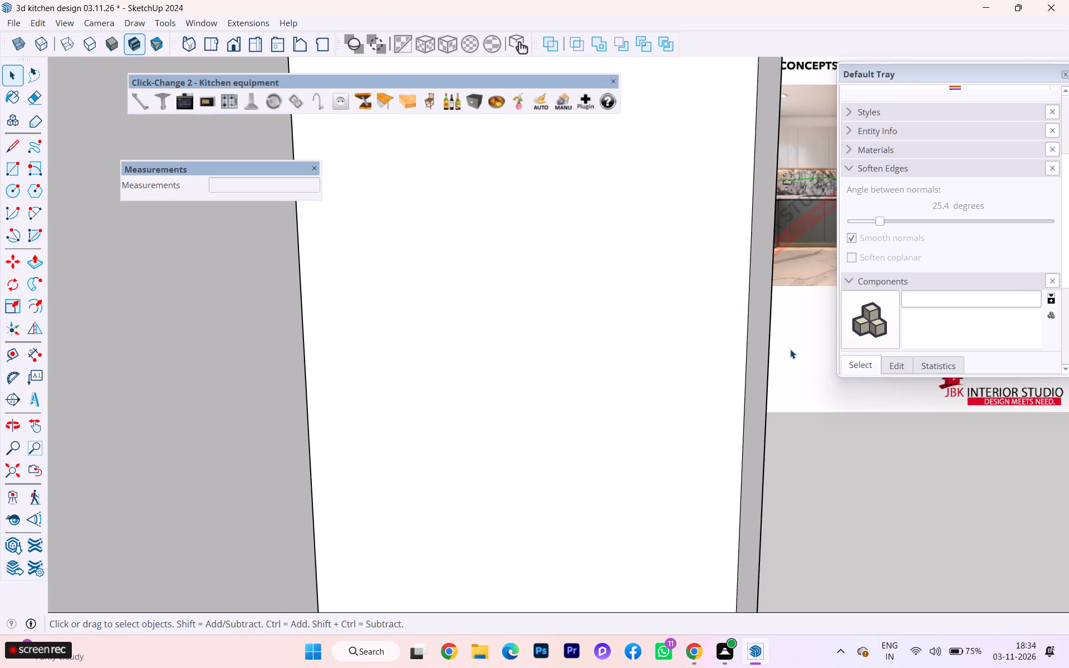
{"action": "left_click", "coordinate": [837, 481]}
{"action": "scroll", "coordinate": [861, 432], "scroll_direction": "down", "scroll_amount": 1}
{"action": "scroll", "coordinate": [862, 431], "scroll_direction": "up", "scroll_amount": 1}
{"action": "scroll", "coordinate": [863, 429], "scroll_direction": "down", "scroll_amount": 1}
{"action": "middle_click_drag", "start_coordinate": [821, 428], "coordinate": [509, 420]}
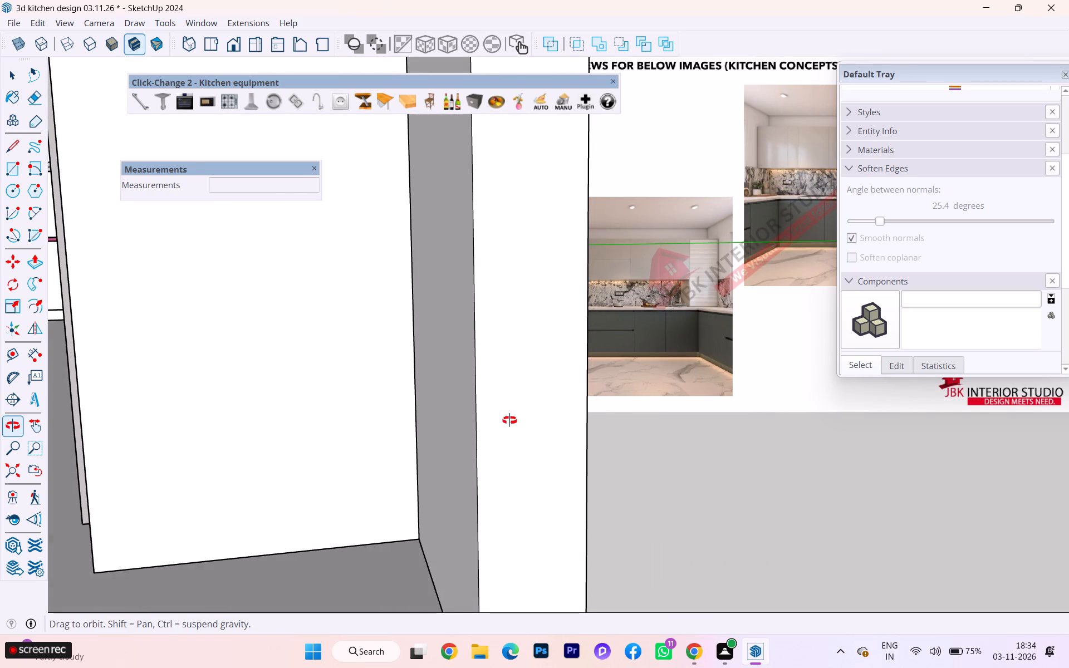
{"action": "middle_click_drag", "start_coordinate": [509, 420], "coordinate": [513, 426]}
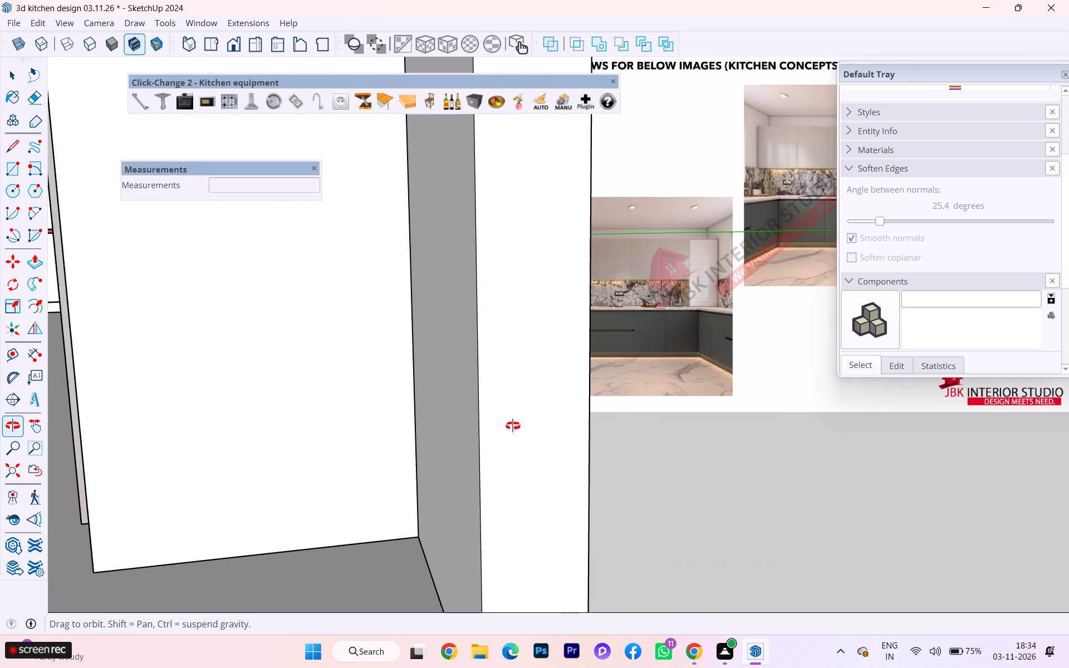
{"action": "middle_click_drag", "start_coordinate": [513, 426], "coordinate": [472, 430]}
{"action": "scroll", "coordinate": [740, 406], "scroll_direction": "down", "scroll_amount": 2}
{"action": "scroll", "coordinate": [742, 406], "scroll_direction": "up", "scroll_amount": 5}
{"action": "scroll", "coordinate": [960, 357], "scroll_direction": "down", "scroll_amount": 3}
{"action": "scroll", "coordinate": [851, 147], "scroll_direction": "up", "scroll_amount": 2}
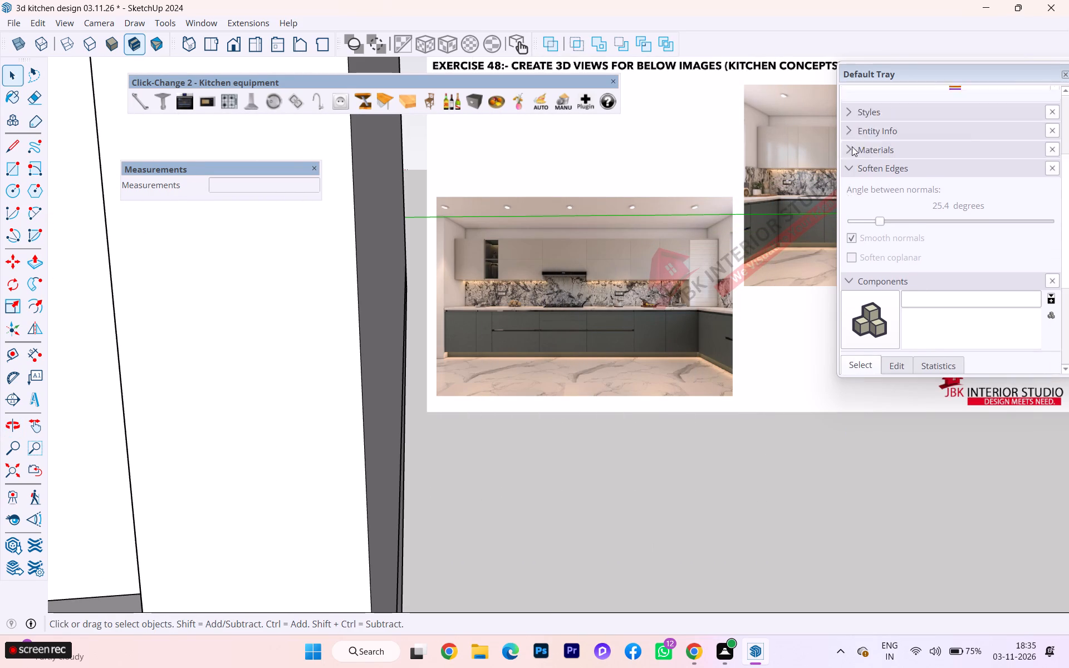
Remove the Soften Edges section from the Default Tray.
{"action": "scroll", "coordinate": [852, 146], "scroll_direction": "up", "scroll_amount": 2}
{"action": "left_click", "coordinate": [210, 24]}
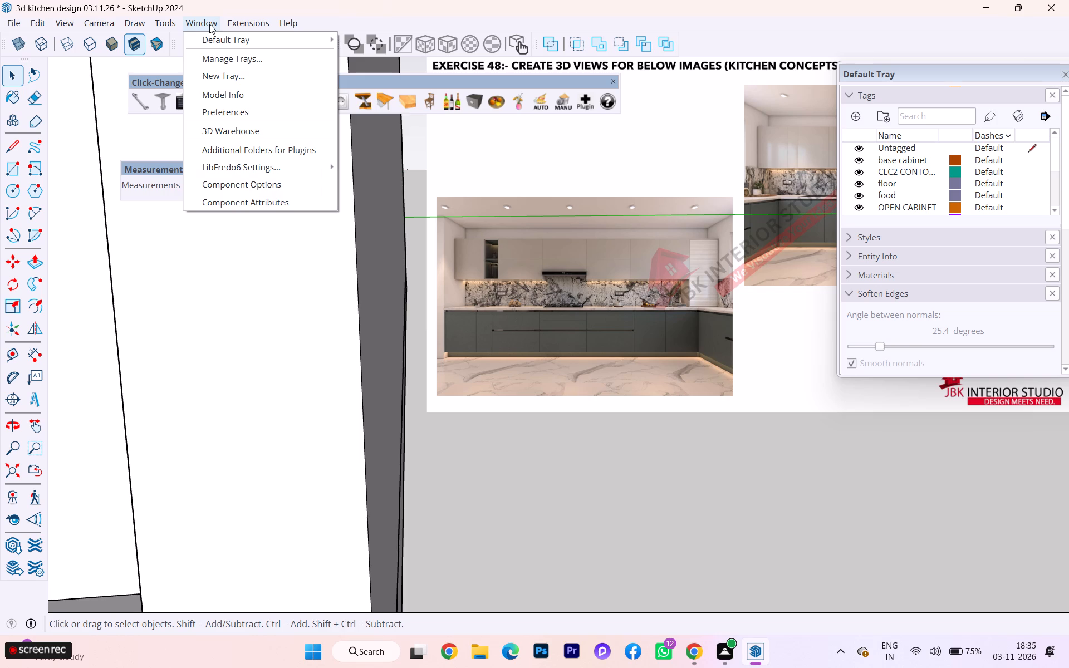
{"action": "left_click", "coordinate": [213, 35]}
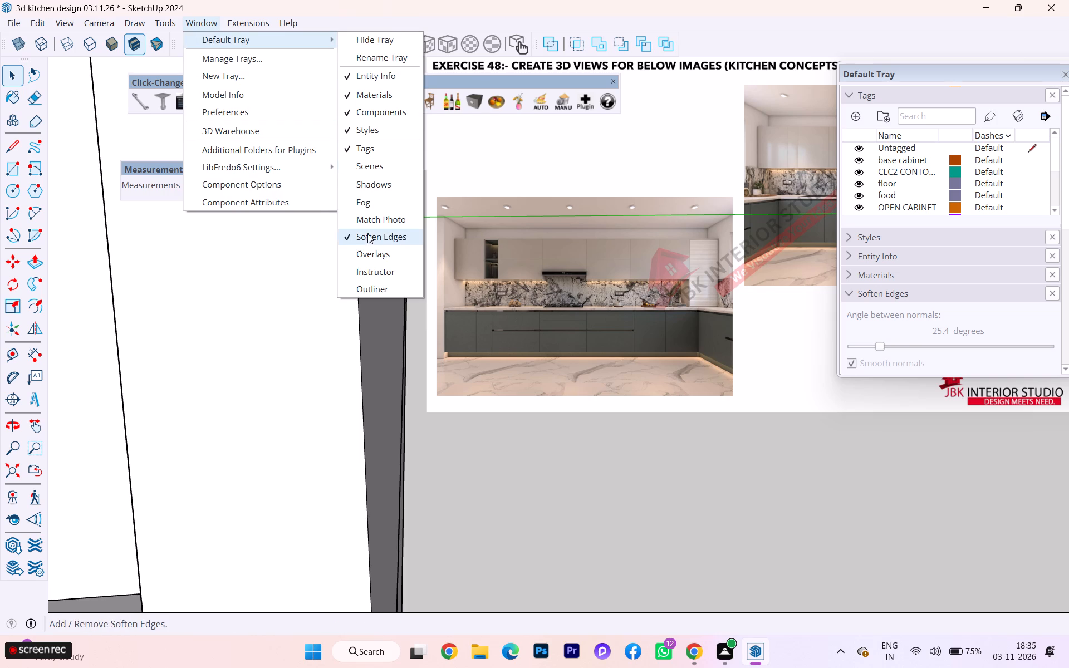
{"action": "left_click", "coordinate": [352, 240]}
Move the Default Tray lower to uncover the heading and upper part of the Exercise 48 kitchen reference image.
{"action": "scroll", "coordinate": [806, 278], "scroll_direction": "down", "scroll_amount": 5}
{"action": "scroll", "coordinate": [888, 244], "scroll_direction": "down", "scroll_amount": 2}
{"action": "scroll", "coordinate": [883, 213], "scroll_direction": "up", "scroll_amount": 1}
{"action": "scroll", "coordinate": [883, 213], "scroll_direction": "down", "scroll_amount": 2}
{"action": "scroll", "coordinate": [883, 213], "scroll_direction": "up", "scroll_amount": 2}
{"action": "scroll", "coordinate": [836, 279], "scroll_direction": "down", "scroll_amount": 2}
{"action": "scroll", "coordinate": [833, 278], "scroll_direction": "up", "scroll_amount": 2}
{"action": "scroll", "coordinate": [831, 278], "scroll_direction": "down", "scroll_amount": 1}
{"action": "scroll", "coordinate": [831, 278], "scroll_direction": "up", "scroll_amount": 1}
{"action": "scroll", "coordinate": [984, 112], "scroll_direction": "up", "scroll_amount": 4}
{"action": "scroll", "coordinate": [965, 113], "scroll_direction": "down", "scroll_amount": 1}
{"action": "scroll", "coordinate": [965, 113], "scroll_direction": "up", "scroll_amount": 1}
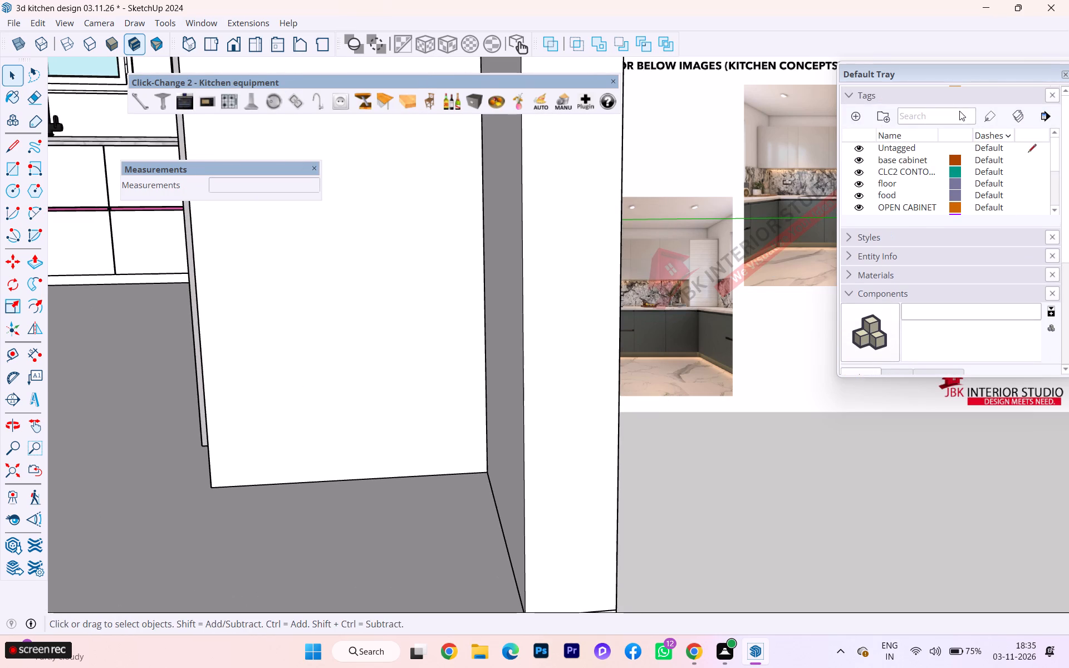
{"action": "scroll", "coordinate": [961, 108], "scroll_direction": "up", "scroll_amount": 2}
{"action": "left_click_drag", "start_coordinate": [963, 68], "coordinate": [965, 203]}
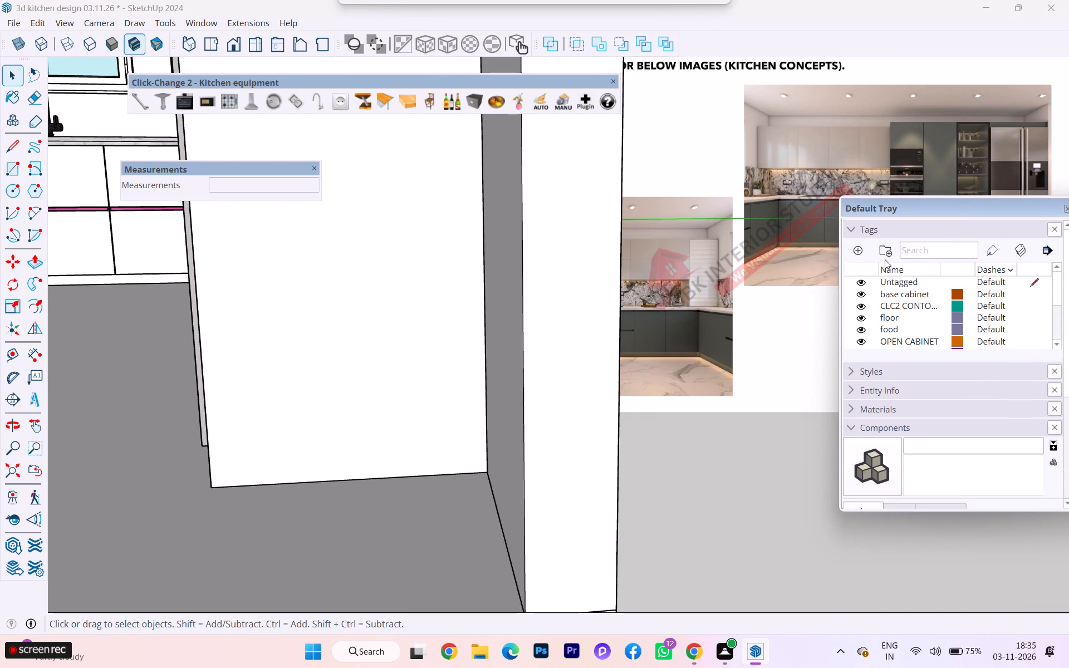
Unhide the framed glass door on the open-shelf cabinet beside the refrigerator.
{"action": "scroll", "coordinate": [560, 341], "scroll_direction": "down", "scroll_amount": 1}
{"action": "scroll", "coordinate": [560, 340], "scroll_direction": "up", "scroll_amount": 1}
{"action": "scroll", "coordinate": [558, 340], "scroll_direction": "down", "scroll_amount": 5}
{"action": "scroll", "coordinate": [606, 382], "scroll_direction": "up", "scroll_amount": 6}
{"action": "scroll", "coordinate": [596, 388], "scroll_direction": "down", "scroll_amount": 4}
{"action": "scroll", "coordinate": [340, 465], "scroll_direction": "down", "scroll_amount": 1}
{"action": "middle_click_drag", "start_coordinate": [331, 466], "coordinate": [584, 477]}
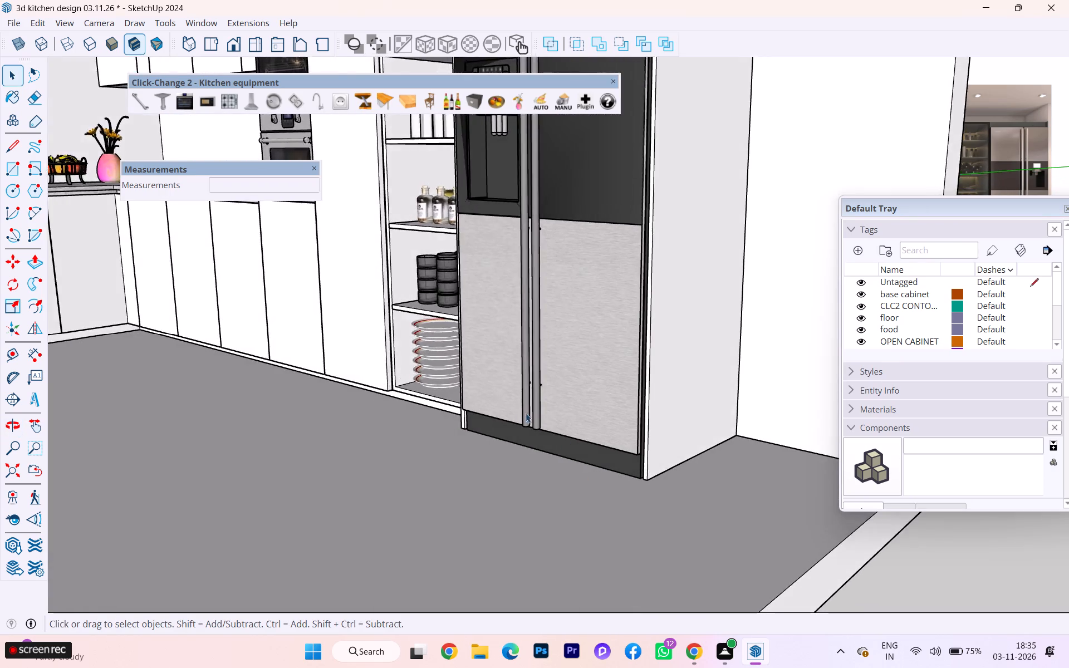
{"action": "scroll", "coordinate": [524, 413], "scroll_direction": "down", "scroll_amount": 3}
{"action": "scroll", "coordinate": [518, 411], "scroll_direction": "up", "scroll_amount": 2}
{"action": "scroll", "coordinate": [518, 411], "scroll_direction": "down", "scroll_amount": 1}
{"action": "scroll", "coordinate": [516, 412], "scroll_direction": "up", "scroll_amount": 1}
{"action": "scroll", "coordinate": [516, 412], "scroll_direction": "down", "scroll_amount": 5}
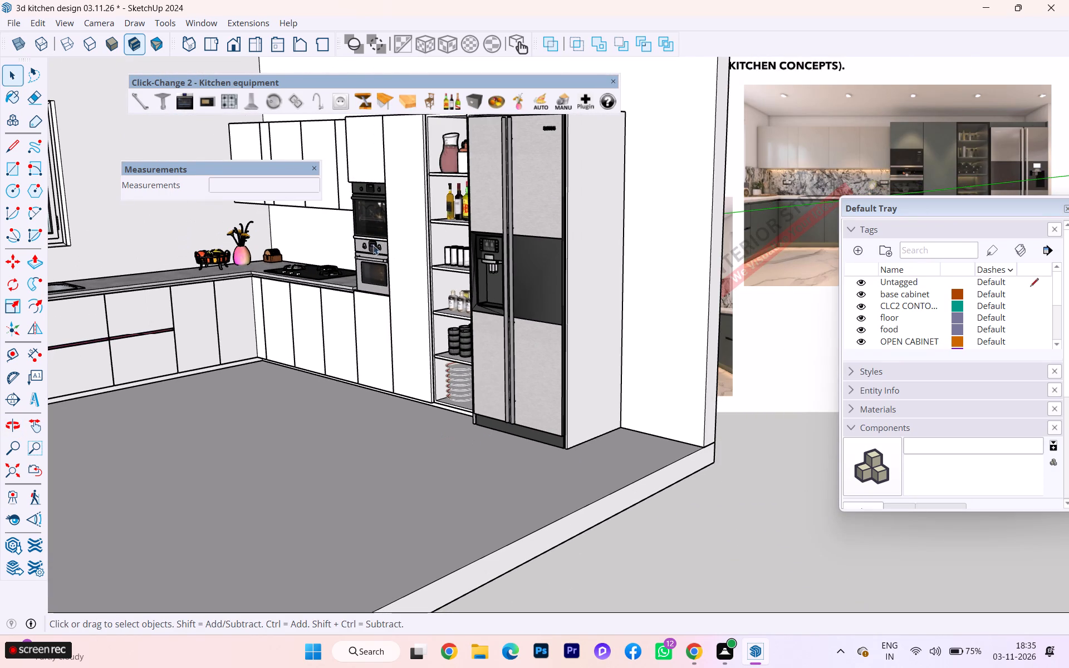
{"action": "key", "text": "u"}
{"action": "left_click", "coordinate": [746, 532]}
{"action": "scroll", "coordinate": [562, 455], "scroll_direction": "down", "scroll_amount": 1}
{"action": "middle_click_drag", "start_coordinate": [557, 446], "coordinate": [753, 451]}
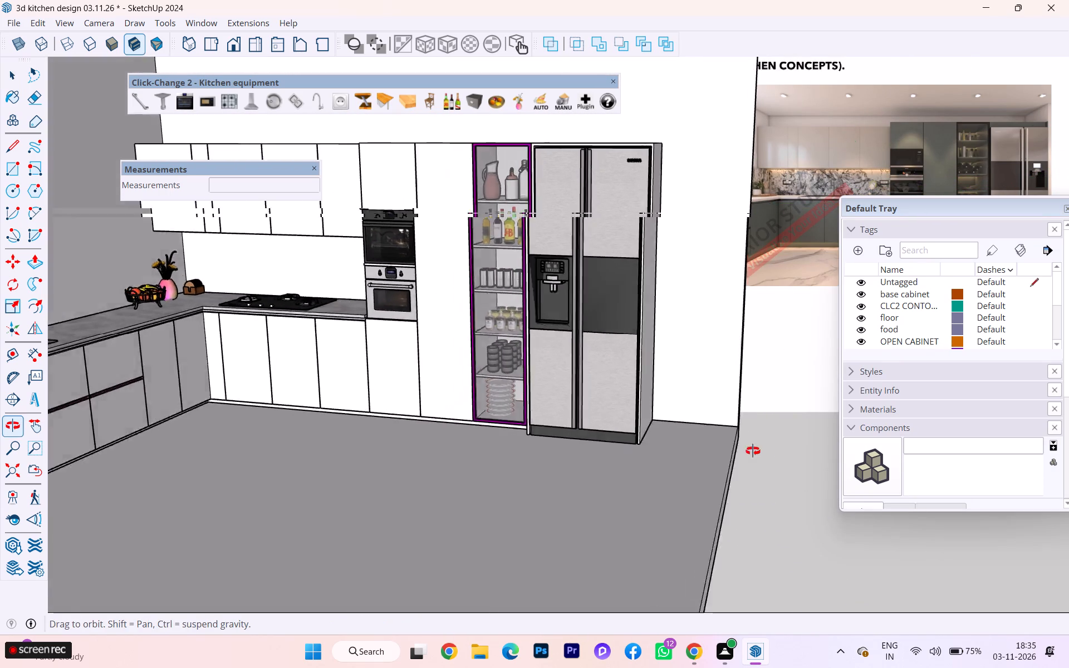
{"action": "middle_click_drag", "start_coordinate": [753, 451], "coordinate": [766, 451]}
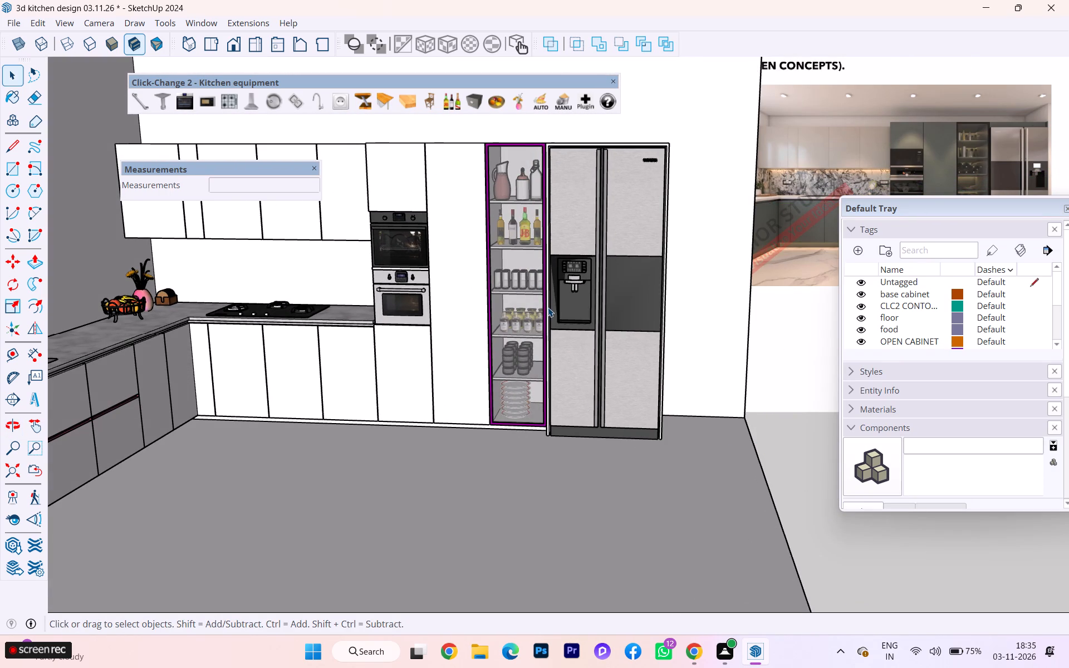
Undo the unhiding of the open-shelf cabinet's glass door.
{"action": "key", "text": "ctrl+z"}
Group the jug and the two bottles on the open cabinet's top shelf.
{"action": "left_click", "coordinate": [509, 181], "text": "ctrl"}
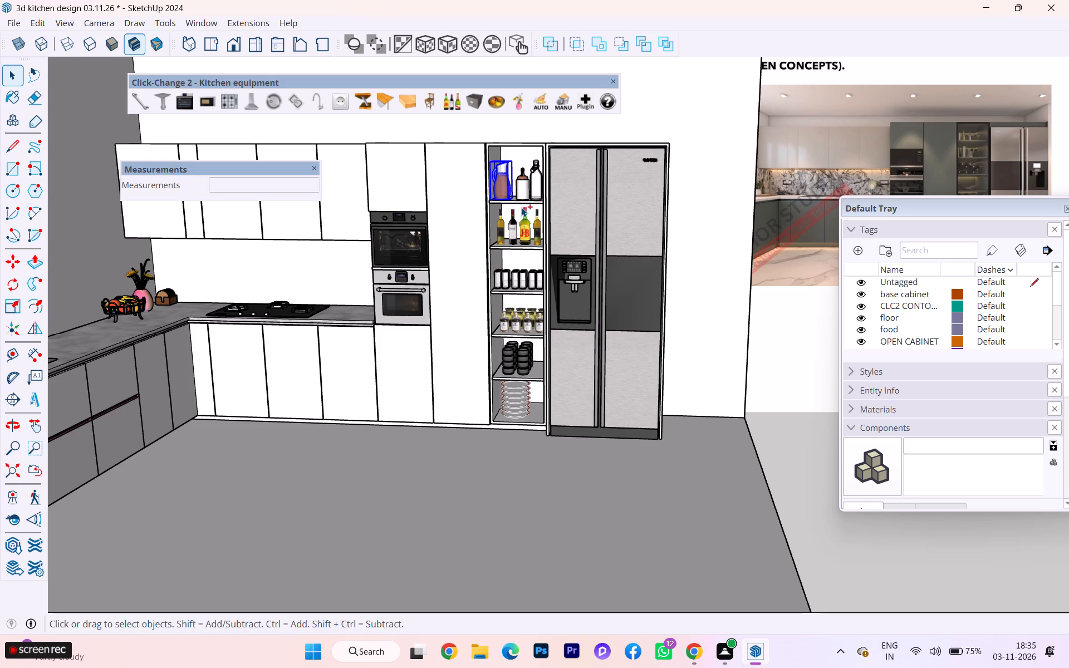
{"action": "left_click", "coordinate": [523, 191], "text": "ctrl"}
{"action": "left_click", "coordinate": [534, 183], "text": "ctrl"}
{"action": "left_click", "coordinate": [526, 185], "text": "ctrl"}
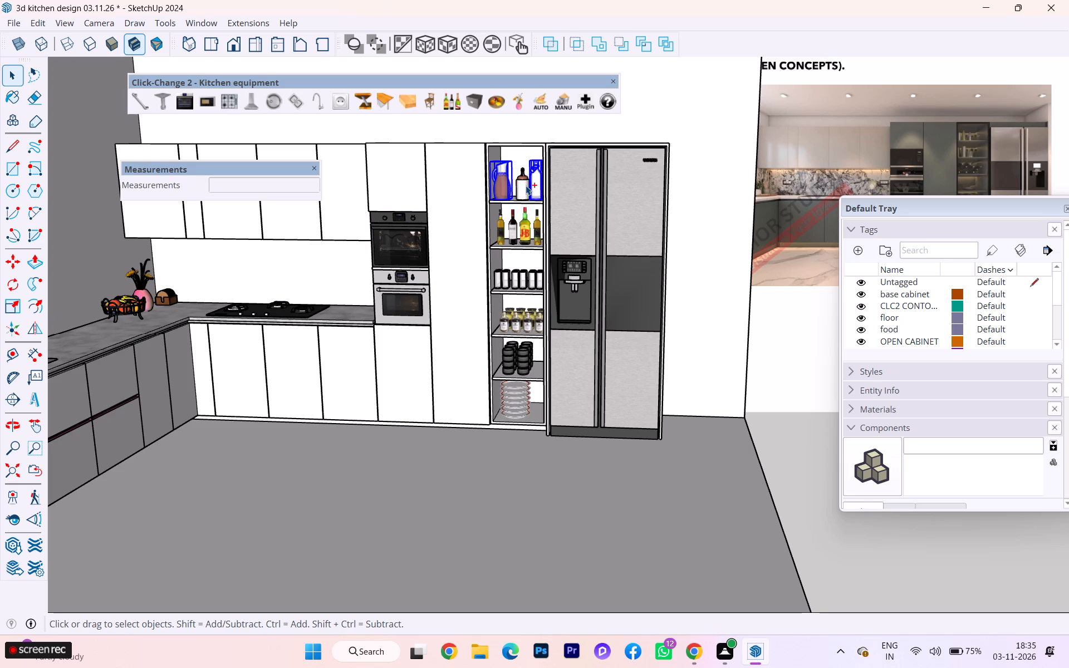
{"action": "right_click", "coordinate": [526, 185], "text": "ctrl"}
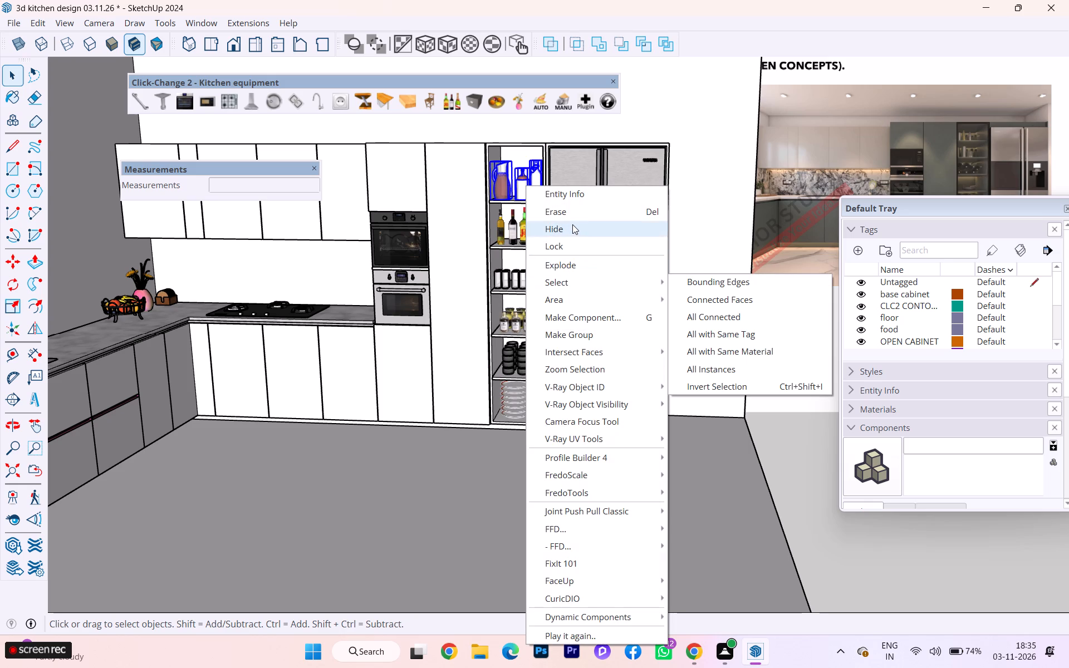
{"action": "left_click", "coordinate": [568, 338]}
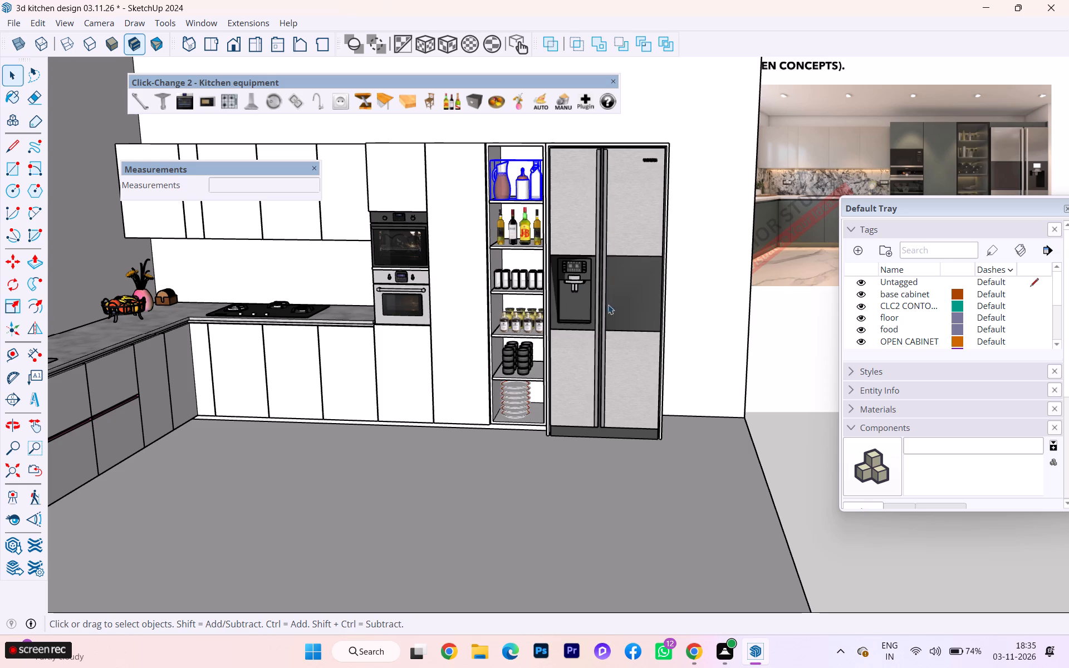
{"action": "left_click", "coordinate": [777, 430]}
Group the four wine and liquor bottles on the open cabinet's second shelf.
{"action": "left_click", "coordinate": [497, 226]}
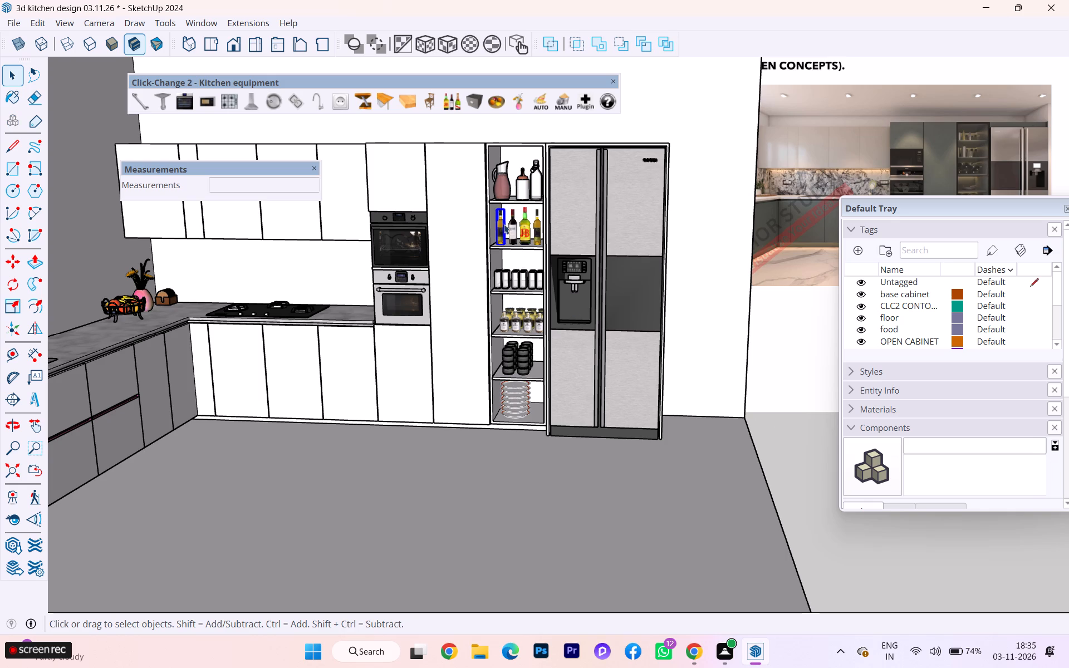
{"action": "left_click", "coordinate": [512, 231], "text": "ctrl"}
{"action": "left_click", "coordinate": [519, 224], "text": "ctrl"}
{"action": "left_click", "coordinate": [535, 222], "text": "ctrl"}
{"action": "right_click", "coordinate": [536, 222], "text": "ctrl"}
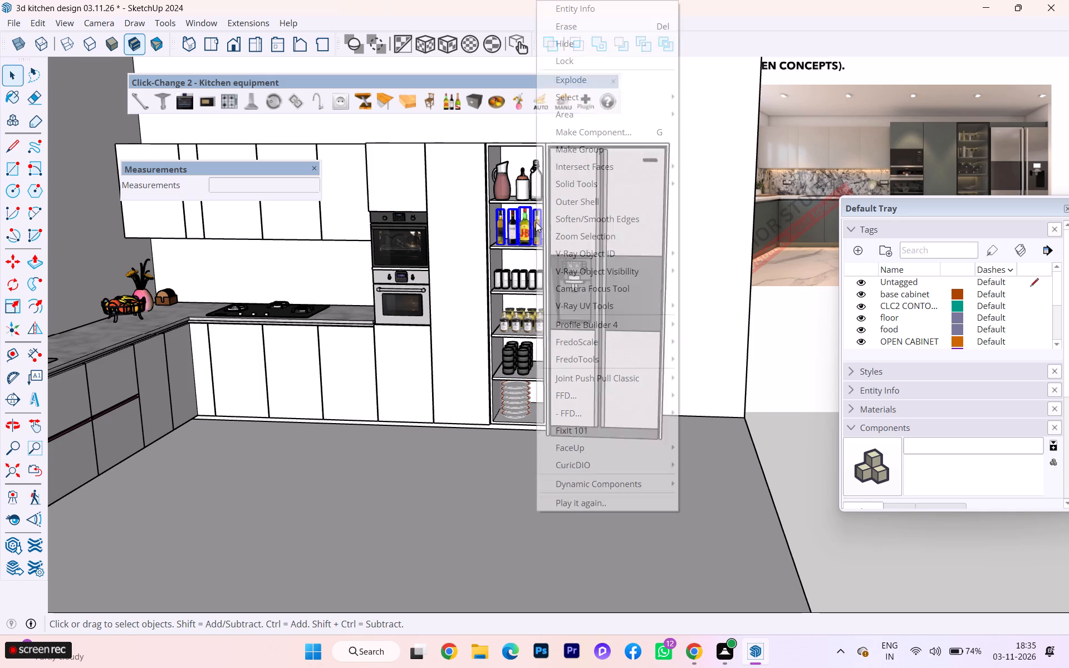
{"action": "left_click", "coordinate": [589, 152]}
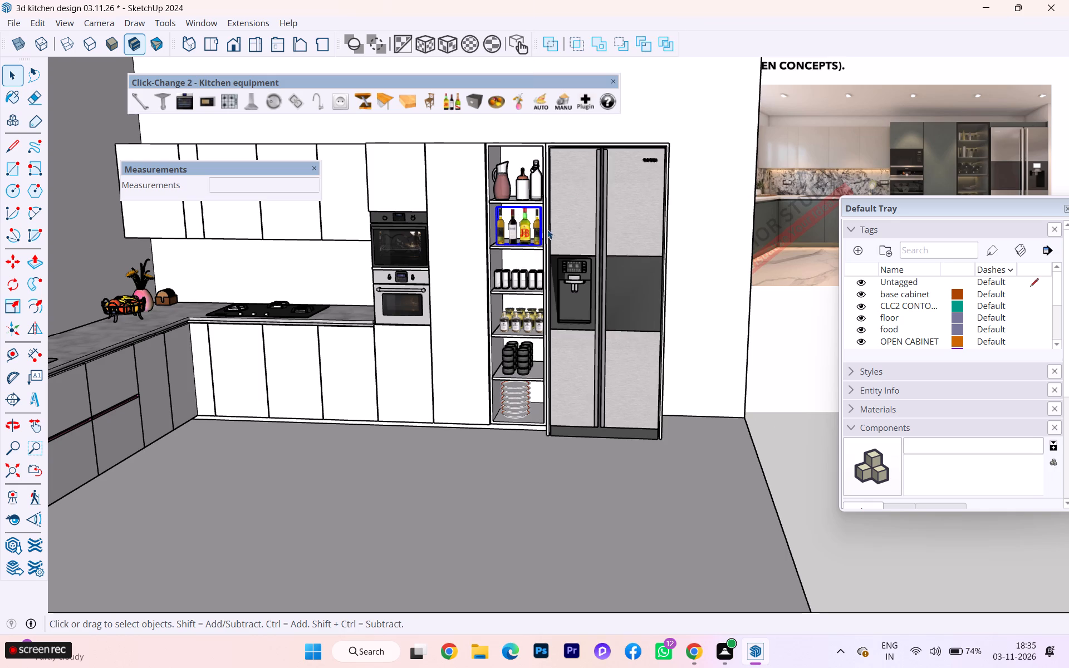
Group the rows of labelled bottles and yellow jars on the shelf below the drinking glasses.
{"action": "left_click", "coordinate": [514, 272]}
{"action": "left_click", "coordinate": [517, 308]}
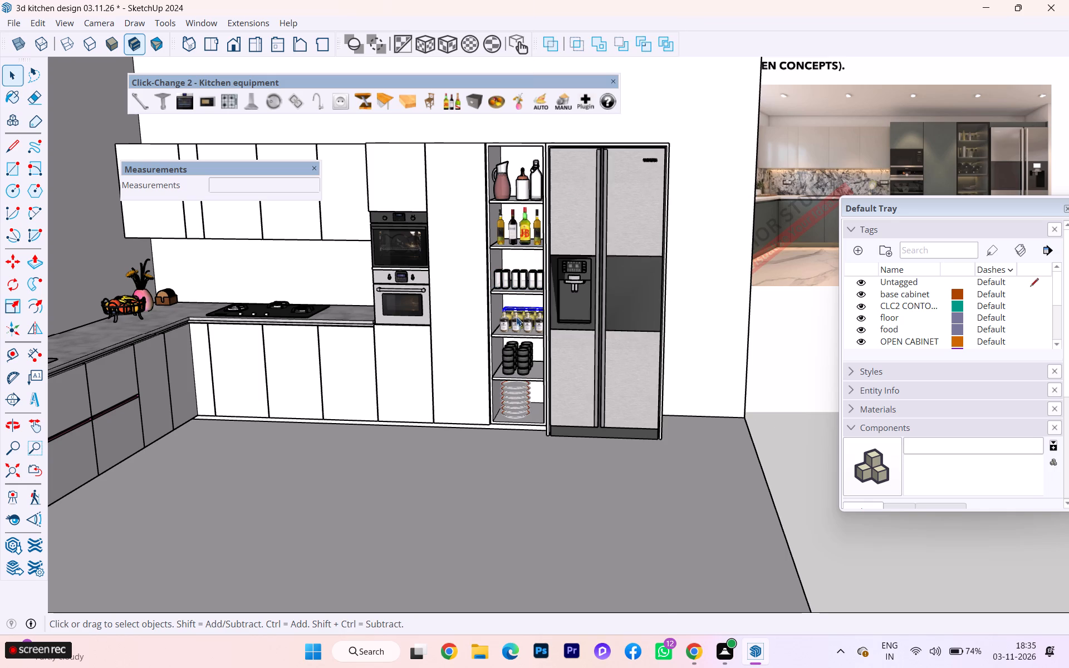
{"action": "left_click", "coordinate": [516, 320]}
{"action": "scroll", "coordinate": [517, 319], "scroll_direction": "down", "scroll_amount": 2}
{"action": "scroll", "coordinate": [517, 319], "scroll_direction": "up", "scroll_amount": 11}
{"action": "scroll", "coordinate": [527, 313], "scroll_direction": "down", "scroll_amount": 5}
{"action": "scroll", "coordinate": [527, 313], "scroll_direction": "up", "scroll_amount": 3}
{"action": "scroll", "coordinate": [527, 313], "scroll_direction": "down", "scroll_amount": 4}
{"action": "scroll", "coordinate": [527, 313], "scroll_direction": "up", "scroll_amount": 3}
{"action": "scroll", "coordinate": [528, 312], "scroll_direction": "up", "scroll_amount": 1, "text": "ctrl"}
{"action": "scroll", "coordinate": [528, 312], "scroll_direction": "down", "scroll_amount": 2, "text": "ctrl"}
{"action": "scroll", "coordinate": [528, 312], "scroll_direction": "up", "scroll_amount": 1, "text": "ctrl"}
{"action": "scroll", "coordinate": [528, 312], "scroll_direction": "down", "scroll_amount": 1, "text": "ctrl"}
{"action": "scroll", "coordinate": [528, 312], "scroll_direction": "up", "scroll_amount": 1, "text": "ctrl"}
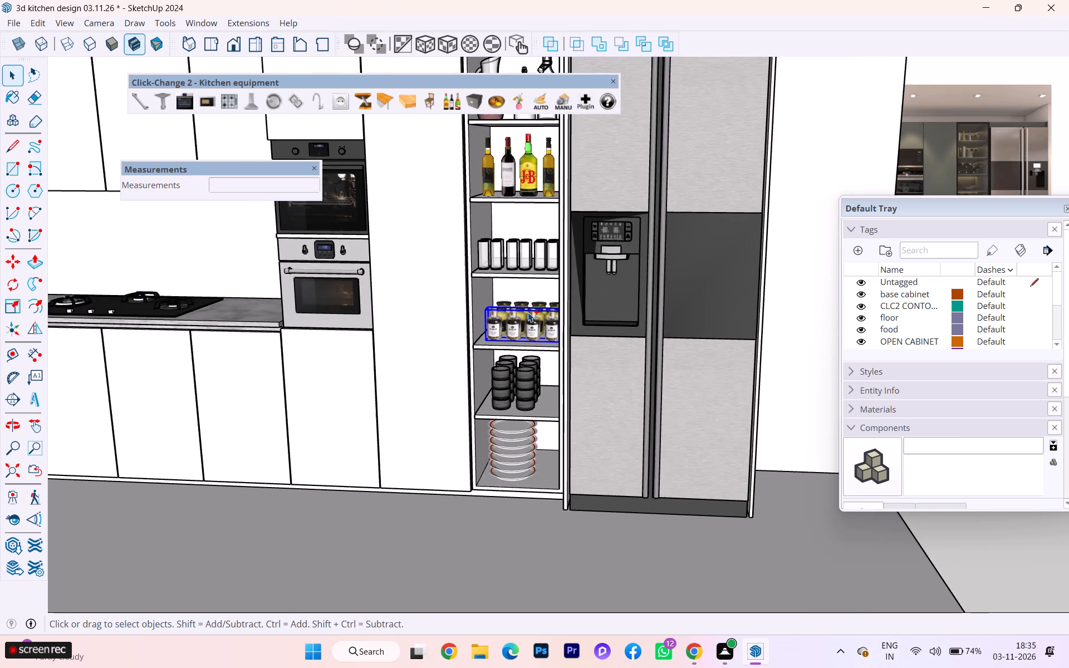
{"action": "left_click", "coordinate": [516, 311], "text": "ctrl"}
{"action": "left_click", "coordinate": [525, 304], "text": "ctrl"}
{"action": "scroll", "coordinate": [525, 308], "scroll_direction": "up", "scroll_amount": 11}
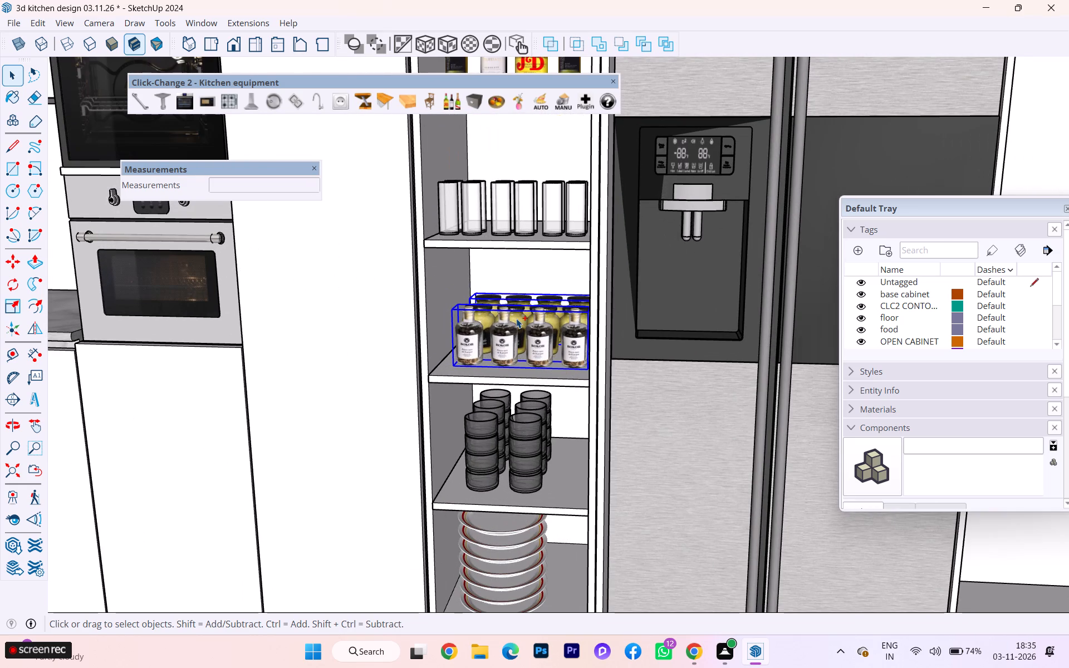
{"action": "left_click", "coordinate": [516, 318], "text": "ctrl"}
{"action": "right_click", "coordinate": [518, 316]}
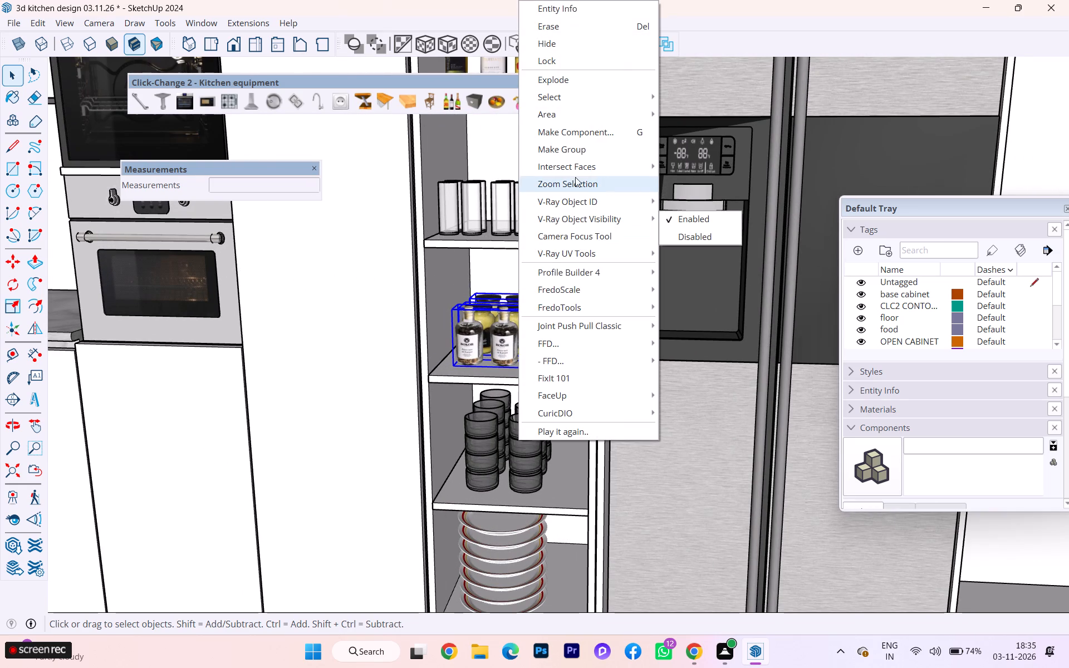
{"action": "left_click", "coordinate": [555, 152]}
Select the six item groups on the open cabinet's shelves and assign them to a new tag named glassware.
{"action": "left_click", "coordinate": [536, 424]}
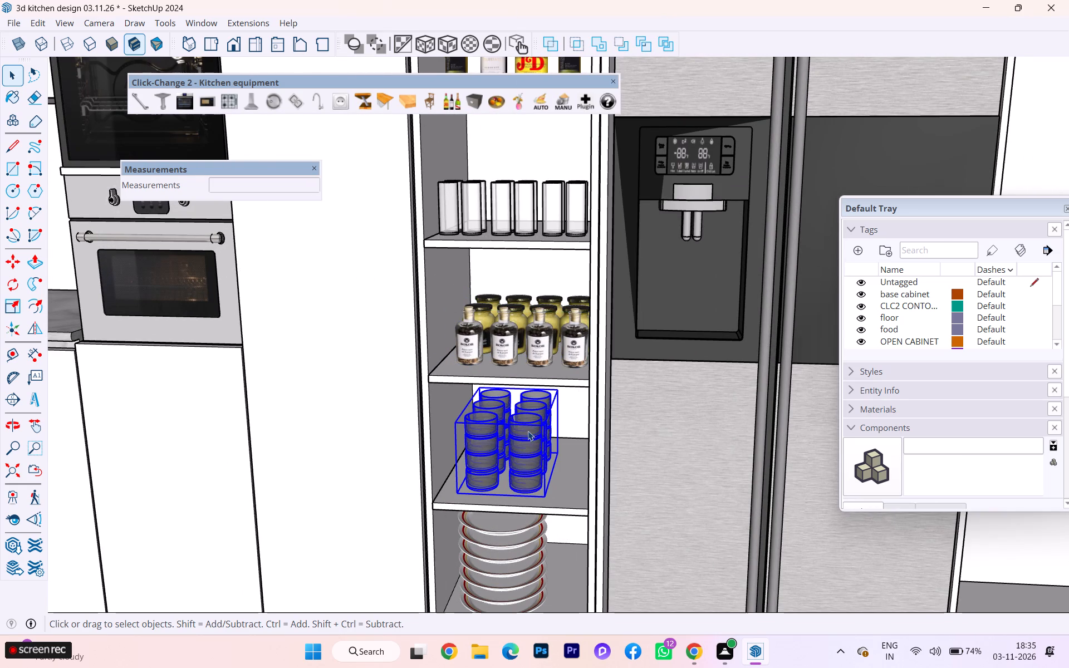
{"action": "scroll", "coordinate": [517, 441], "scroll_direction": "down", "scroll_amount": 2}
{"action": "left_click", "coordinate": [501, 548]}
{"action": "scroll", "coordinate": [518, 478], "scroll_direction": "down", "scroll_amount": 6}
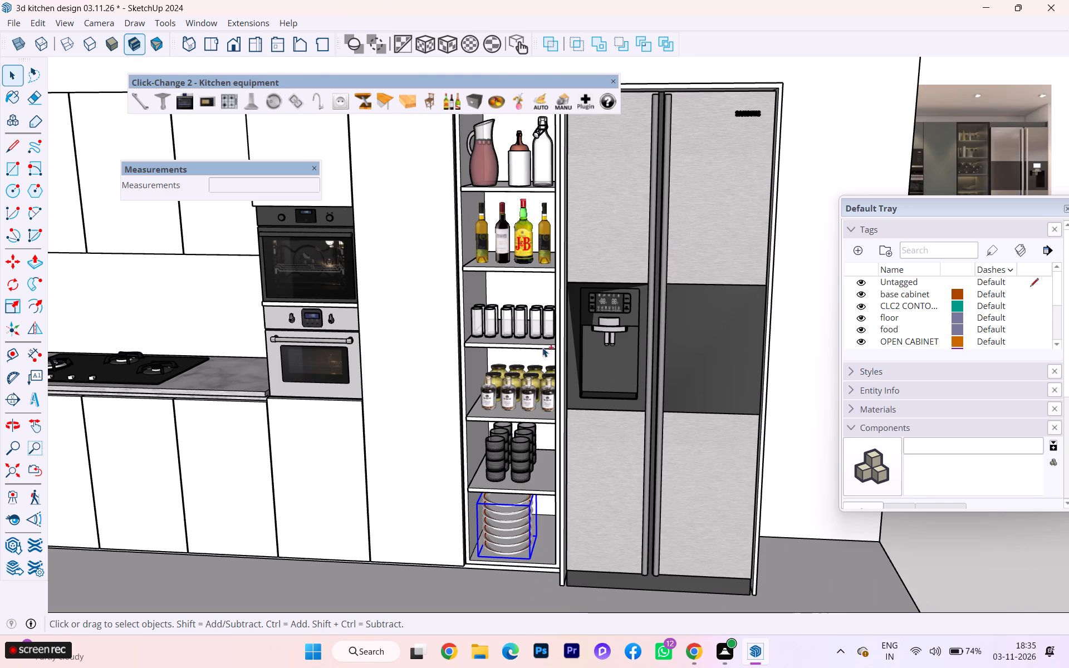
{"action": "left_click", "coordinate": [532, 323], "text": "ctrl"}
{"action": "left_click", "coordinate": [502, 448], "text": "ctrl"}
{"action": "left_click", "coordinate": [523, 380], "text": "ctrl"}
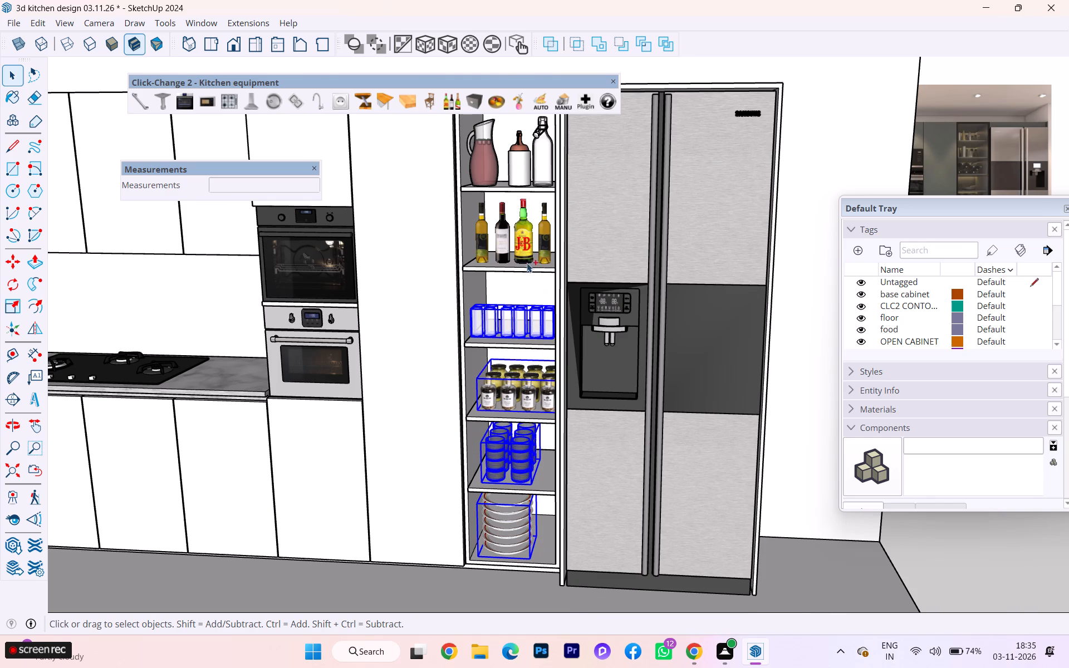
{"action": "left_click", "coordinate": [519, 231], "text": "ctrl"}
{"action": "left_click", "coordinate": [509, 160], "text": "ctrl"}
{"action": "scroll", "coordinate": [646, 247], "scroll_direction": "down", "scroll_amount": 2, "text": "ctrl"}
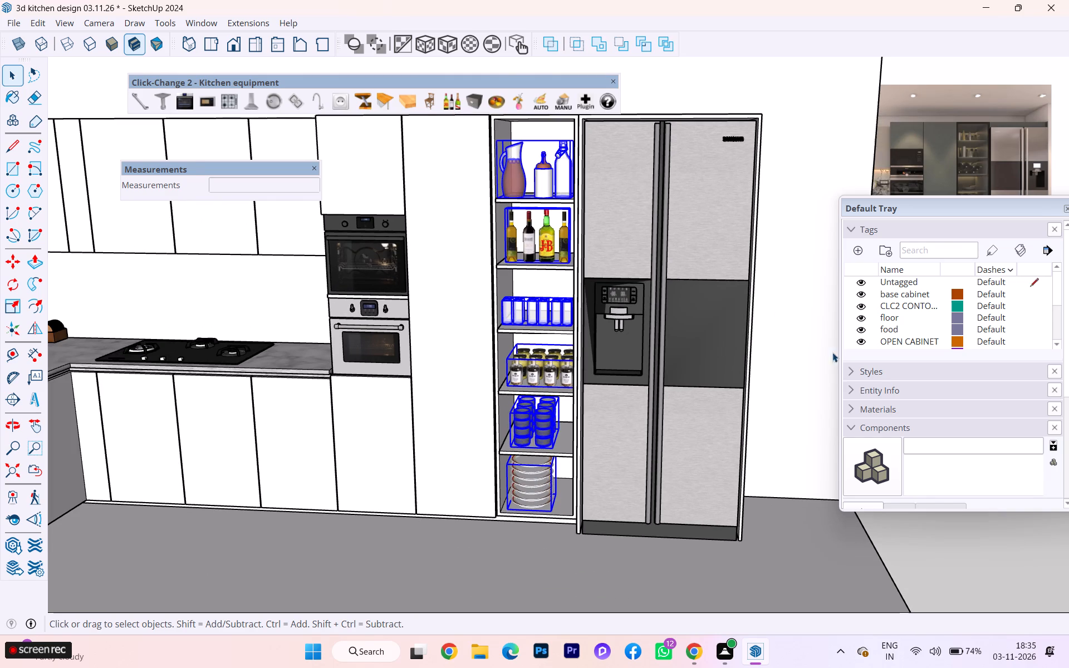
{"action": "scroll", "coordinate": [887, 318], "scroll_direction": "down", "scroll_amount": 1}
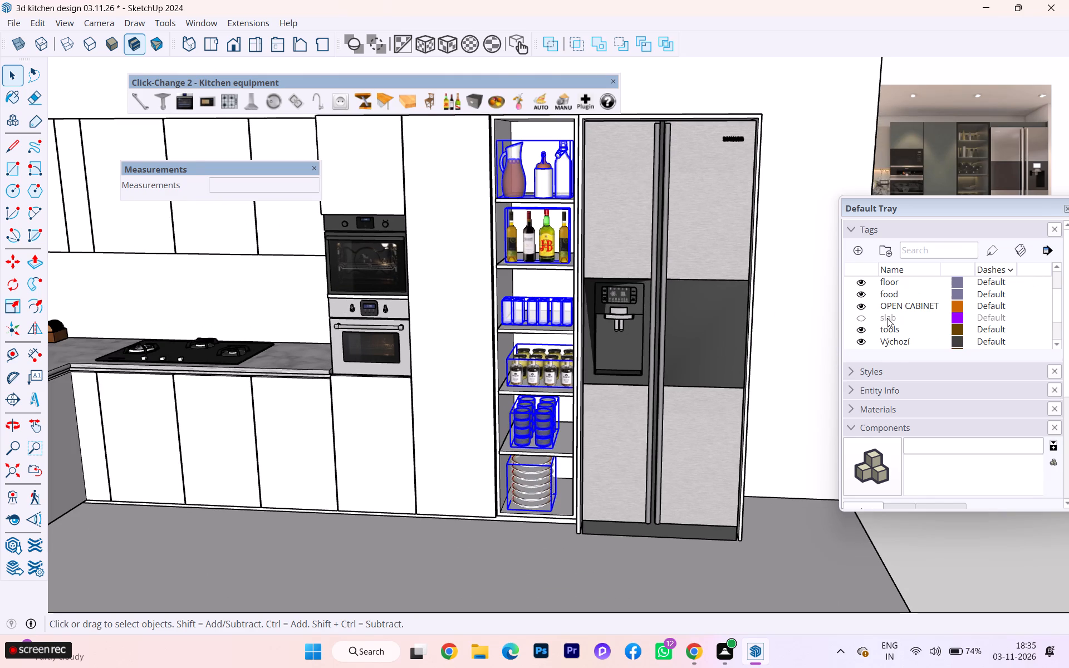
{"action": "scroll", "coordinate": [887, 318], "scroll_direction": "down", "scroll_amount": 1}
{"action": "left_click", "coordinate": [861, 248]}
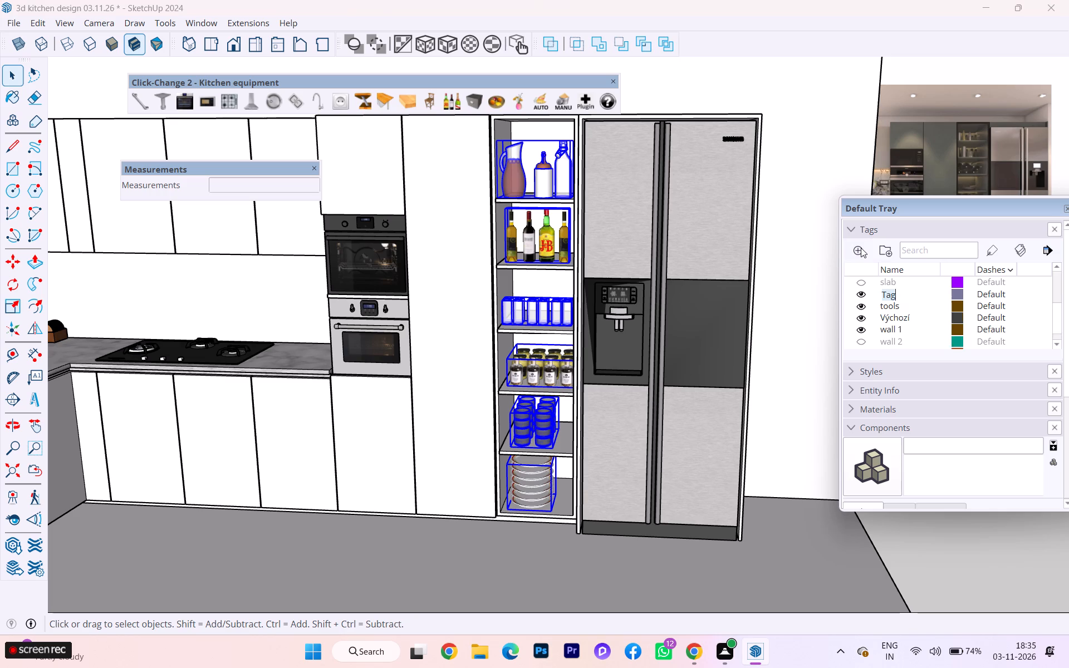
{"action": "key", "text": "BackSpace"}
{"action": "type", "text": "glasswa"}
{"action": "key", "text": "BackSpace"}
{"action": "type", "text": "are"}
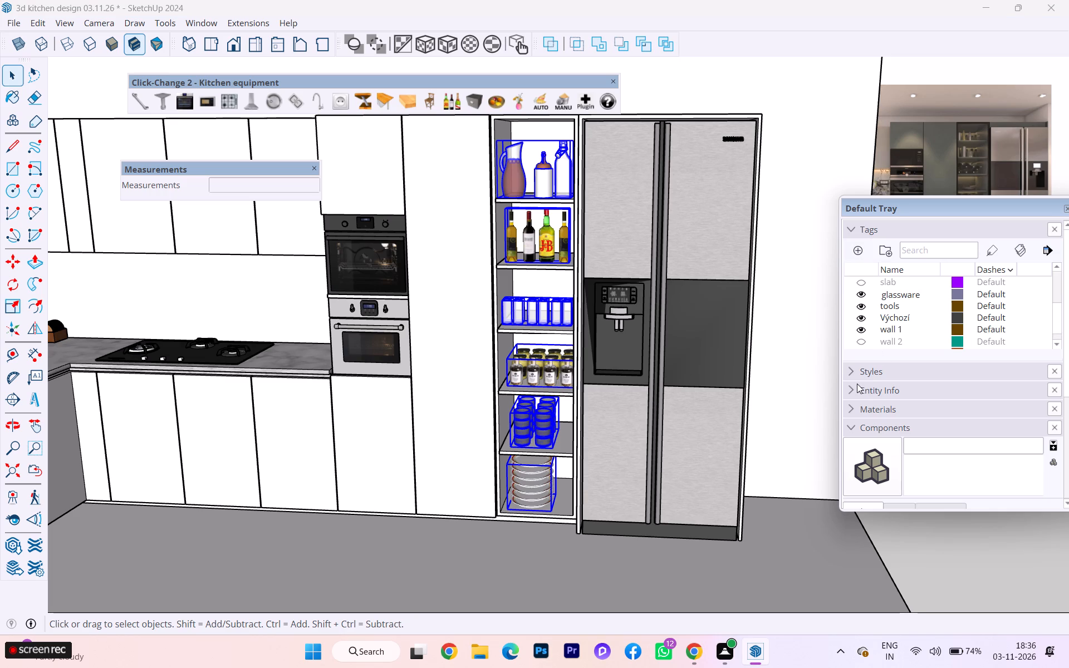
{"action": "left_click", "coordinate": [857, 384]}
{"action": "left_click", "coordinate": [944, 428]}
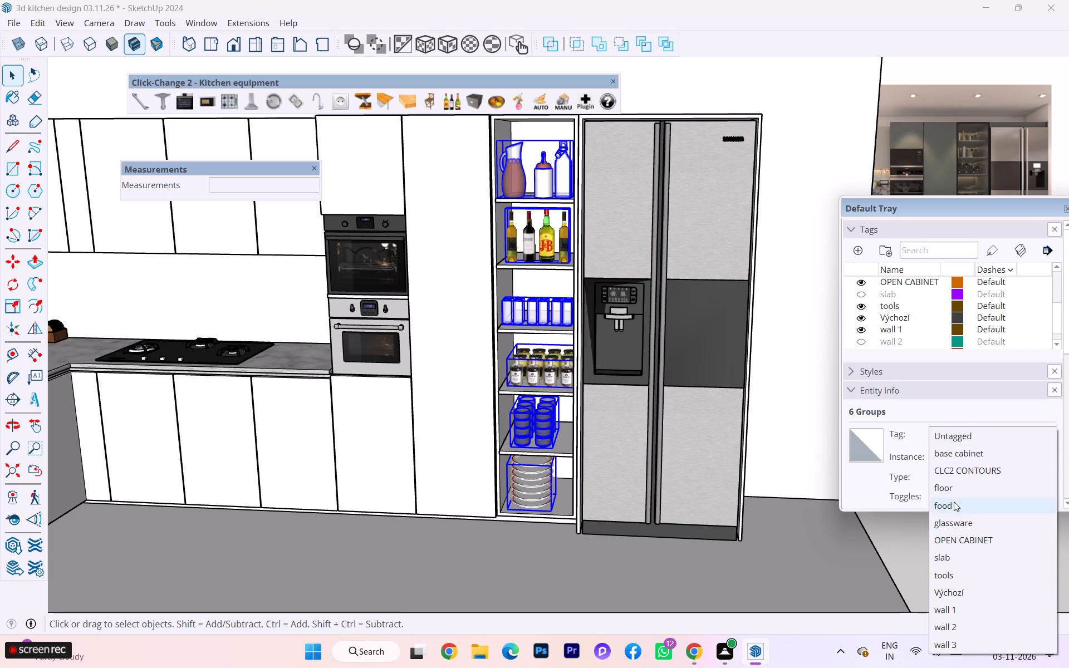
{"action": "left_click", "coordinate": [952, 523]}
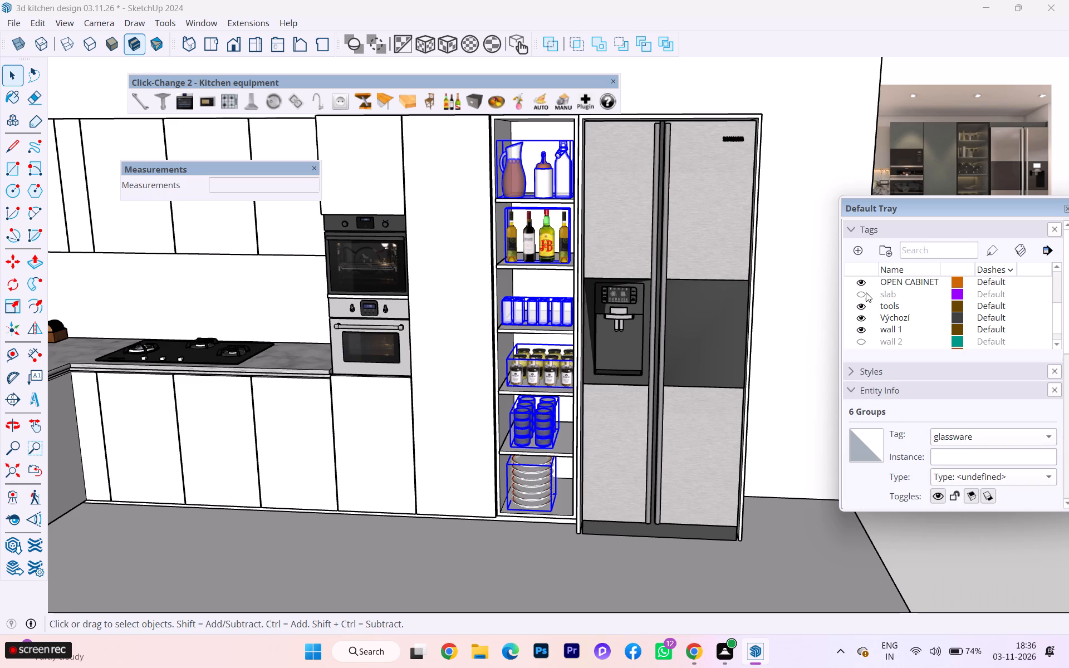
Check the glassware tag by switching its visibility off and back on.
{"action": "scroll", "coordinate": [876, 303], "scroll_direction": "up", "scroll_amount": 6}
{"action": "scroll", "coordinate": [879, 296], "scroll_direction": "down", "scroll_amount": 2}
{"action": "scroll", "coordinate": [880, 299], "scroll_direction": "up", "scroll_amount": 3}
{"action": "left_click", "coordinate": [861, 341]}
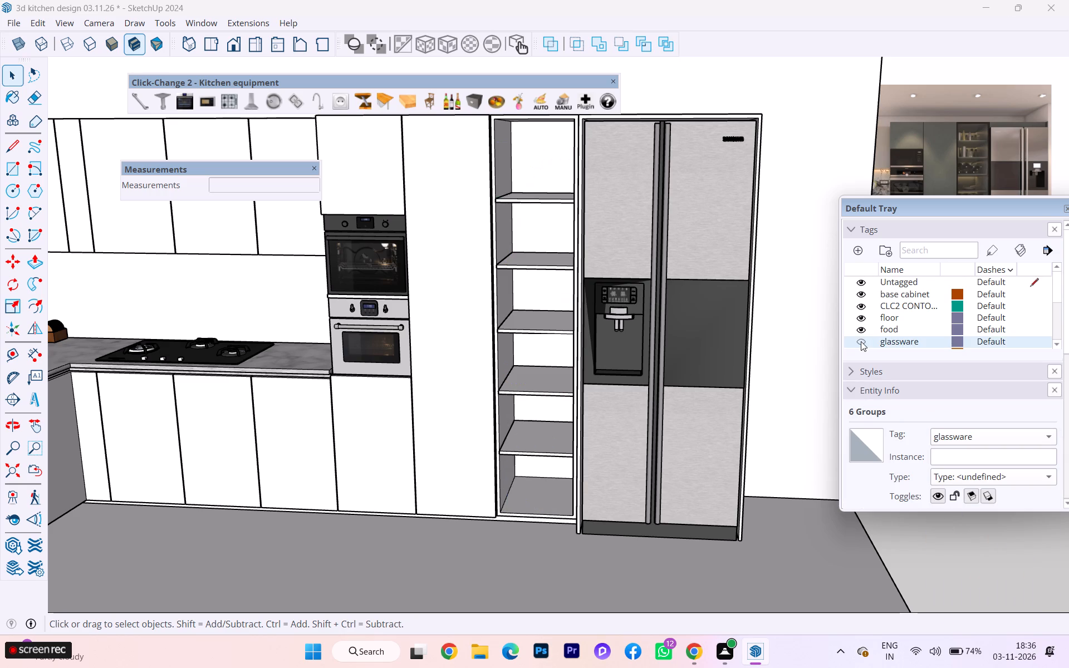
{"action": "left_click", "coordinate": [861, 341]}
Examine the whole kitchen and room against the Exercise 48 reference images.
{"action": "scroll", "coordinate": [602, 365], "scroll_direction": "down", "scroll_amount": 6}
{"action": "scroll", "coordinate": [561, 369], "scroll_direction": "up", "scroll_amount": 1}
{"action": "scroll", "coordinate": [536, 370], "scroll_direction": "down", "scroll_amount": 4}
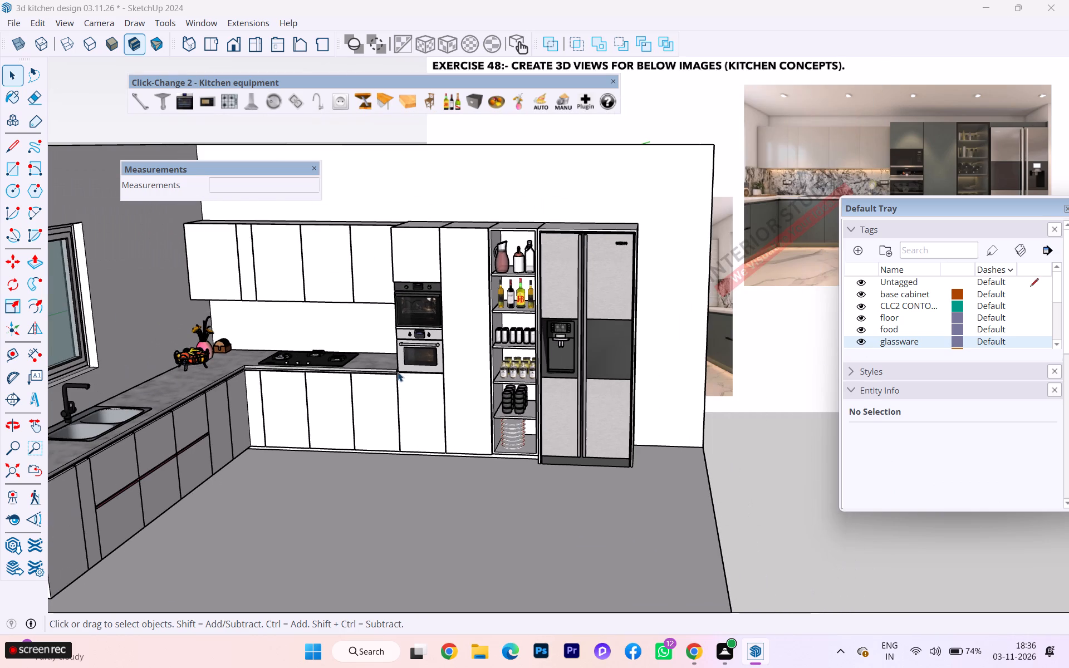
{"action": "left_click", "coordinate": [779, 461]}
{"action": "left_click", "coordinate": [748, 390]}
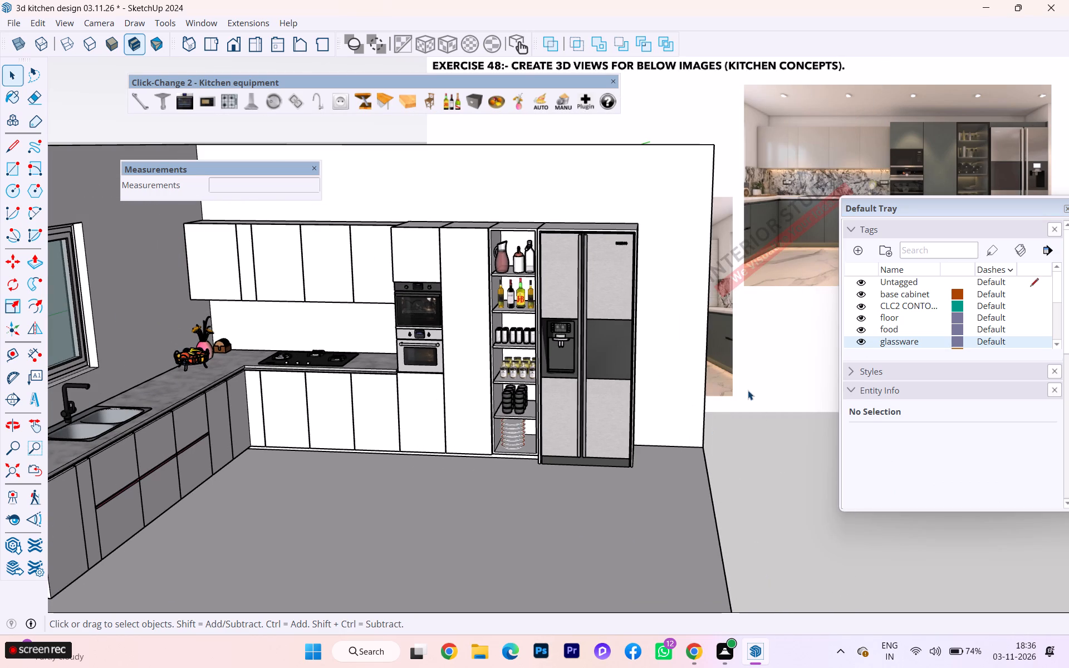
{"action": "scroll", "coordinate": [529, 375], "scroll_direction": "down", "scroll_amount": 2}
{"action": "scroll", "coordinate": [528, 375], "scroll_direction": "up", "scroll_amount": 6}
{"action": "scroll", "coordinate": [527, 375], "scroll_direction": "down", "scroll_amount": 3}
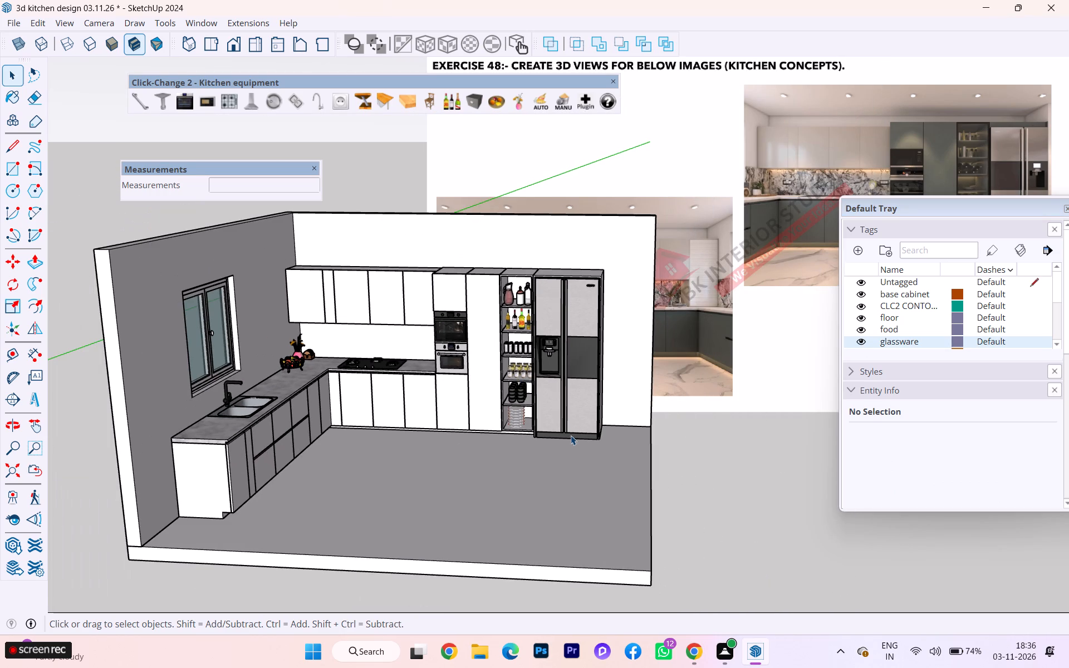
{"action": "scroll", "coordinate": [877, 332], "scroll_direction": "up", "scroll_amount": 1}
{"action": "scroll", "coordinate": [877, 332], "scroll_direction": "down", "scroll_amount": 1}
{"action": "scroll", "coordinate": [878, 331], "scroll_direction": "up", "scroll_amount": 1}
{"action": "left_click", "coordinate": [675, 426]}
{"action": "scroll", "coordinate": [676, 426], "scroll_direction": "down", "scroll_amount": 1}
{"action": "middle_click_drag", "start_coordinate": [676, 425], "coordinate": [534, 447]}
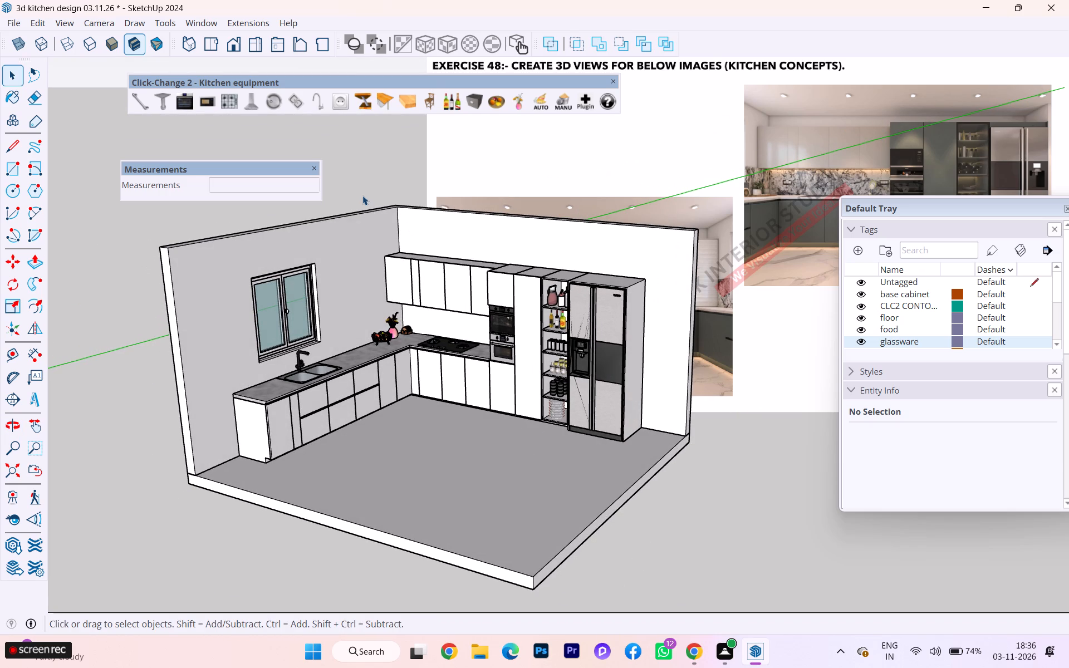
Unhide the framed glass door on the open-shelf cabinet.
{"action": "key", "text": "u"}
Examine the glass-door cabinet and the neighbouring tall units up close and in the overall kitchen view.
{"action": "scroll", "coordinate": [637, 349], "scroll_direction": "up", "scroll_amount": 1}
{"action": "scroll", "coordinate": [600, 317], "scroll_direction": "down", "scroll_amount": 1}
{"action": "scroll", "coordinate": [578, 301], "scroll_direction": "up", "scroll_amount": 9}
{"action": "scroll", "coordinate": [552, 278], "scroll_direction": "down", "scroll_amount": 2}
{"action": "scroll", "coordinate": [552, 278], "scroll_direction": "up", "scroll_amount": 2}
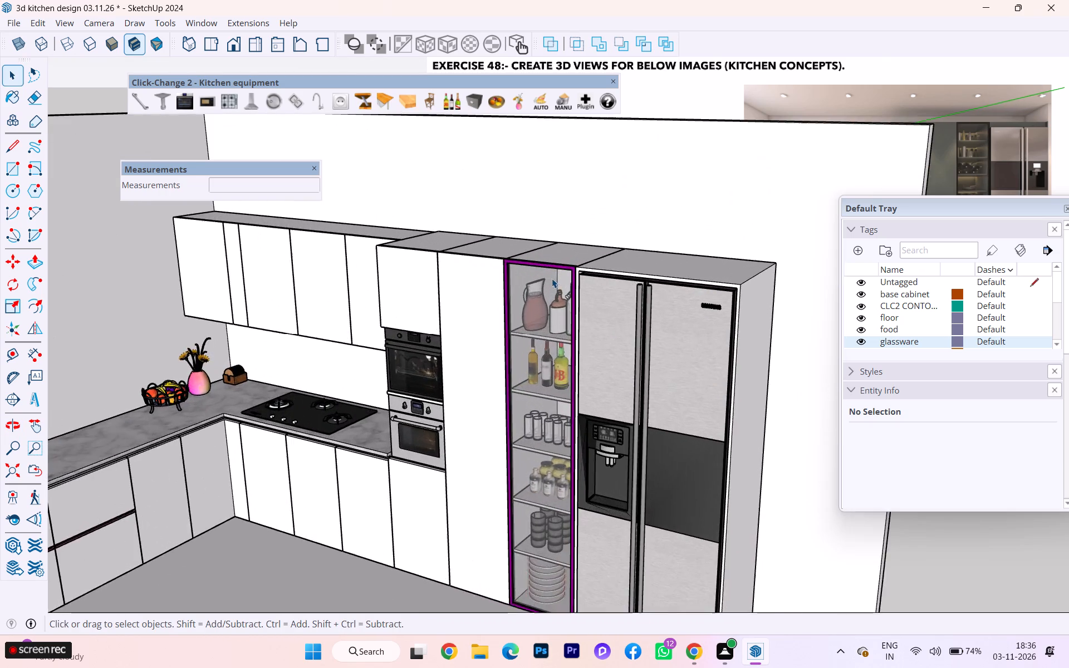
{"action": "scroll", "coordinate": [553, 278], "scroll_direction": "up", "scroll_amount": 7}
{"action": "scroll", "coordinate": [553, 278], "scroll_direction": "down", "scroll_amount": 1}
{"action": "scroll", "coordinate": [553, 278], "scroll_direction": "up", "scroll_amount": 3}
{"action": "scroll", "coordinate": [553, 278], "scroll_direction": "down", "scroll_amount": 1}
{"action": "scroll", "coordinate": [553, 278], "scroll_direction": "up", "scroll_amount": 5}
{"action": "scroll", "coordinate": [524, 286], "scroll_direction": "down", "scroll_amount": 3}
{"action": "scroll", "coordinate": [371, 307], "scroll_direction": "down", "scroll_amount": 1}
{"action": "middle_click_drag", "start_coordinate": [364, 309], "coordinate": [548, 330]}
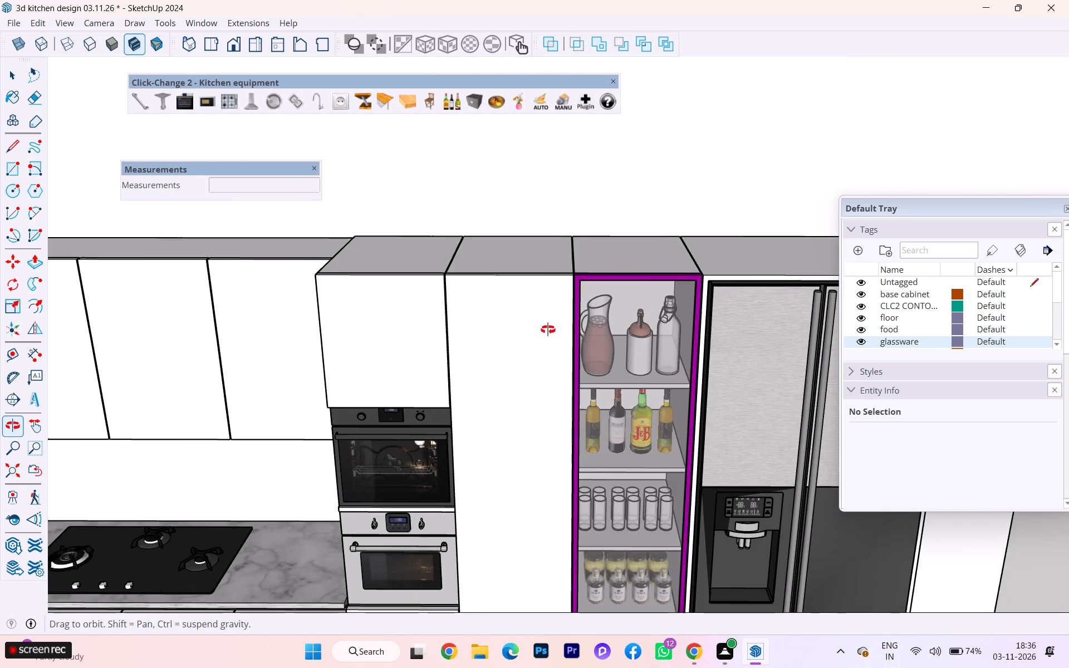
{"action": "middle_click_drag", "start_coordinate": [548, 330], "coordinate": [551, 331]}
{"action": "scroll", "coordinate": [268, 263], "scroll_direction": "down", "scroll_amount": 2}
{"action": "scroll", "coordinate": [268, 263], "scroll_direction": "up", "scroll_amount": 1}
{"action": "scroll", "coordinate": [268, 263], "scroll_direction": "down", "scroll_amount": 8}
{"action": "scroll", "coordinate": [272, 266], "scroll_direction": "up", "scroll_amount": 2}
{"action": "scroll", "coordinate": [272, 266], "scroll_direction": "down", "scroll_amount": 3}
{"action": "scroll", "coordinate": [649, 254], "scroll_direction": "down", "scroll_amount": 2}
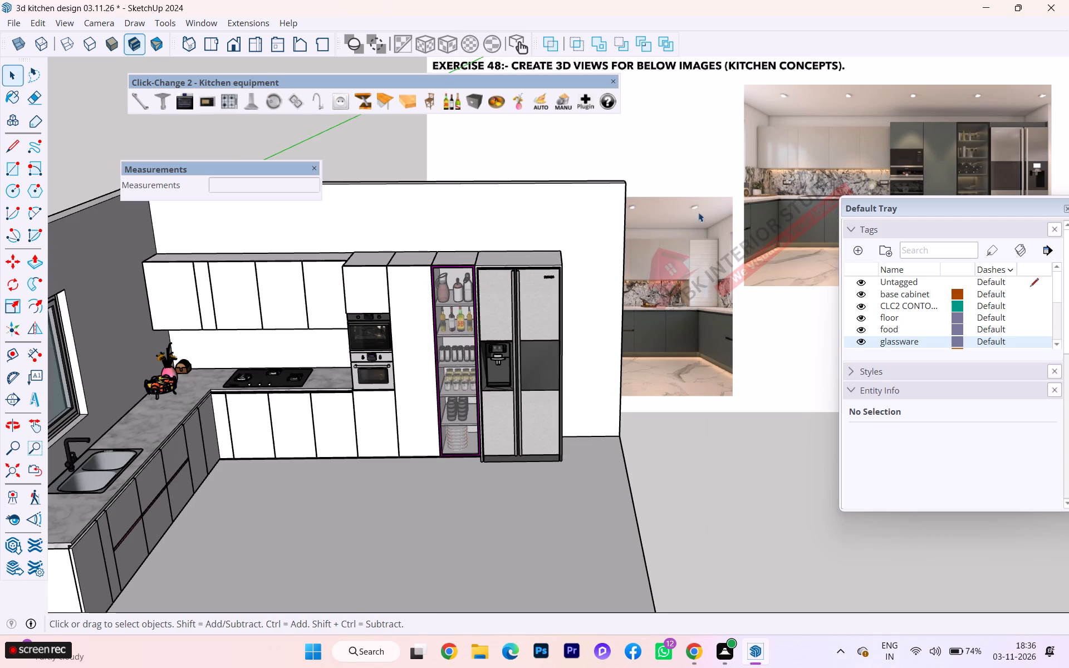
Display the V-Ray for SketchUp tool set and dock it beside the Solid Tools.
{"action": "right_click", "coordinate": [944, 46]}
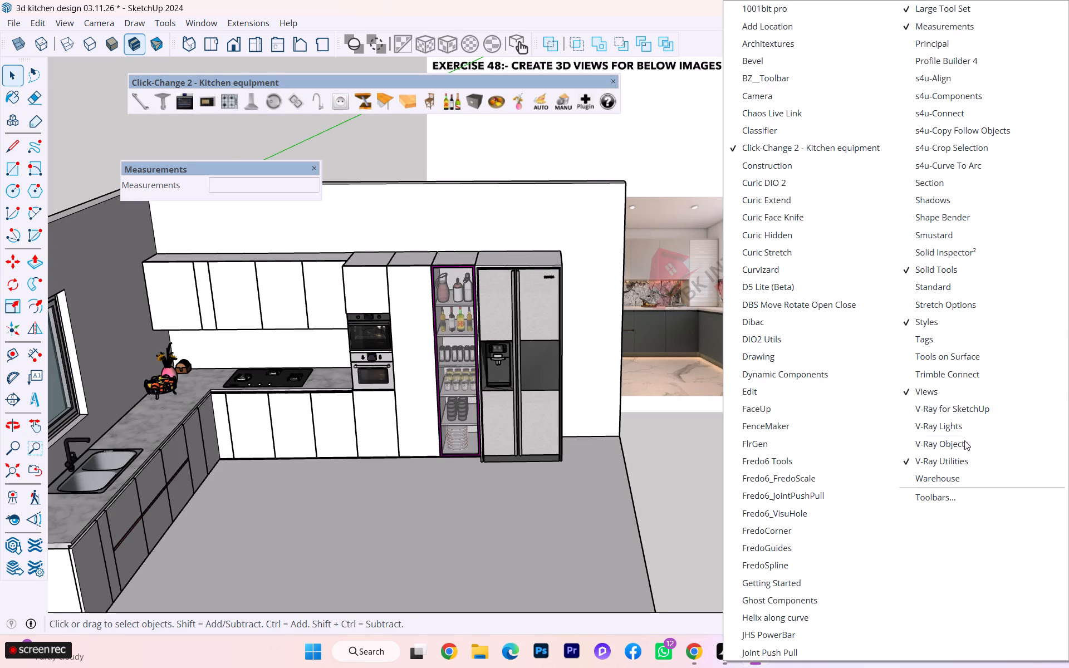
{"action": "left_click", "coordinate": [928, 409]}
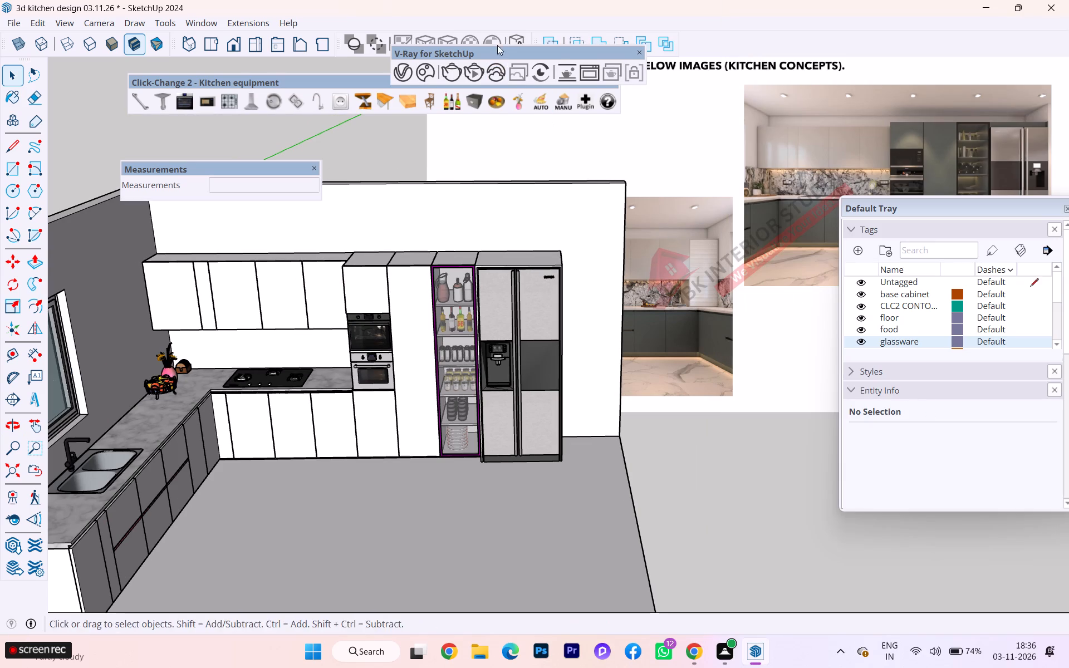
{"action": "left_click_drag", "start_coordinate": [497, 49], "coordinate": [704, 31]}
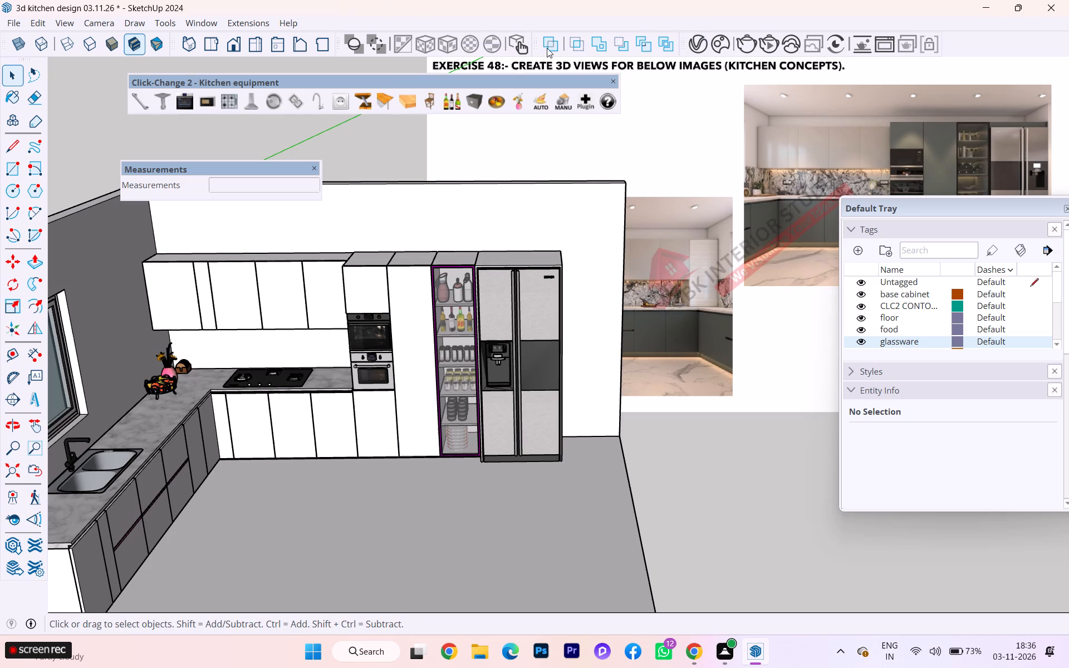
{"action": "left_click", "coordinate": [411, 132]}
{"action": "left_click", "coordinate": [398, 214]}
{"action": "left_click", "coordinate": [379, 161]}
Open the Chaos Cosmos asset browser and place it beside the kitchen model.
{"action": "left_click", "coordinate": [715, 42]}
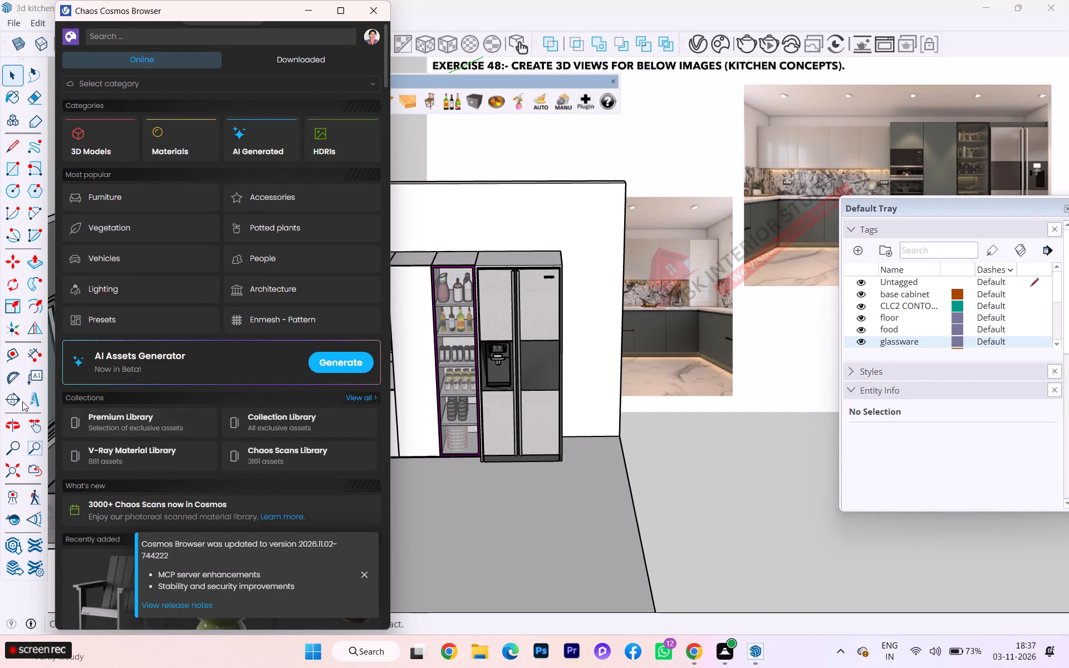
{"action": "left_click", "coordinate": [210, 16]}
{"action": "left_click_drag", "start_coordinate": [209, 14], "coordinate": [845, 8]}
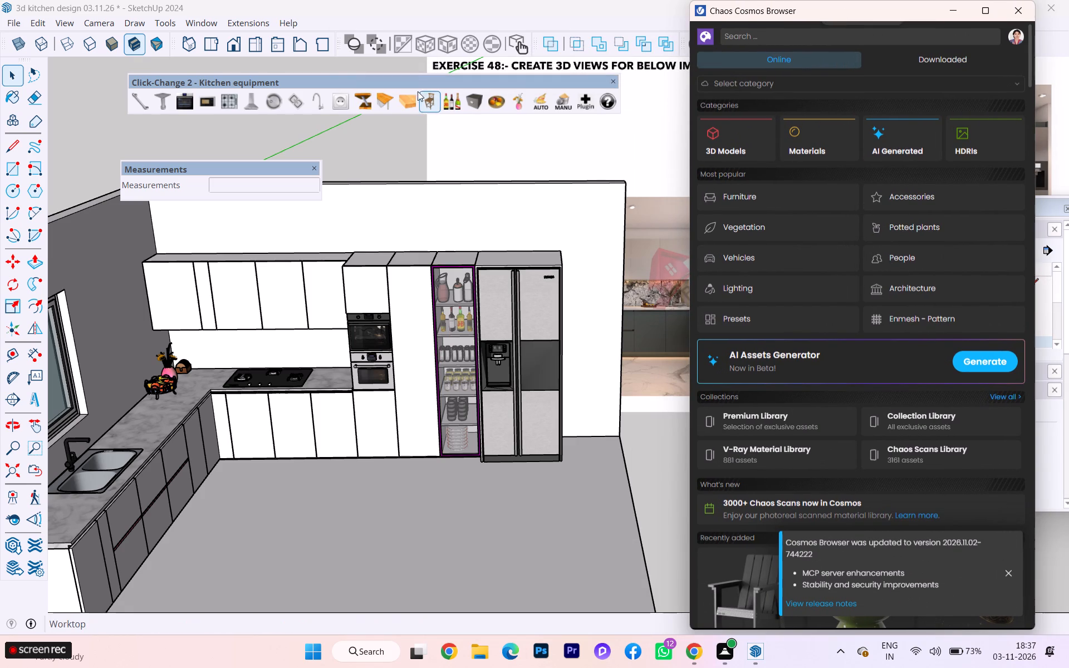
Select the group of walls enclosing the kitchen.
{"action": "left_click", "coordinate": [148, 310]}
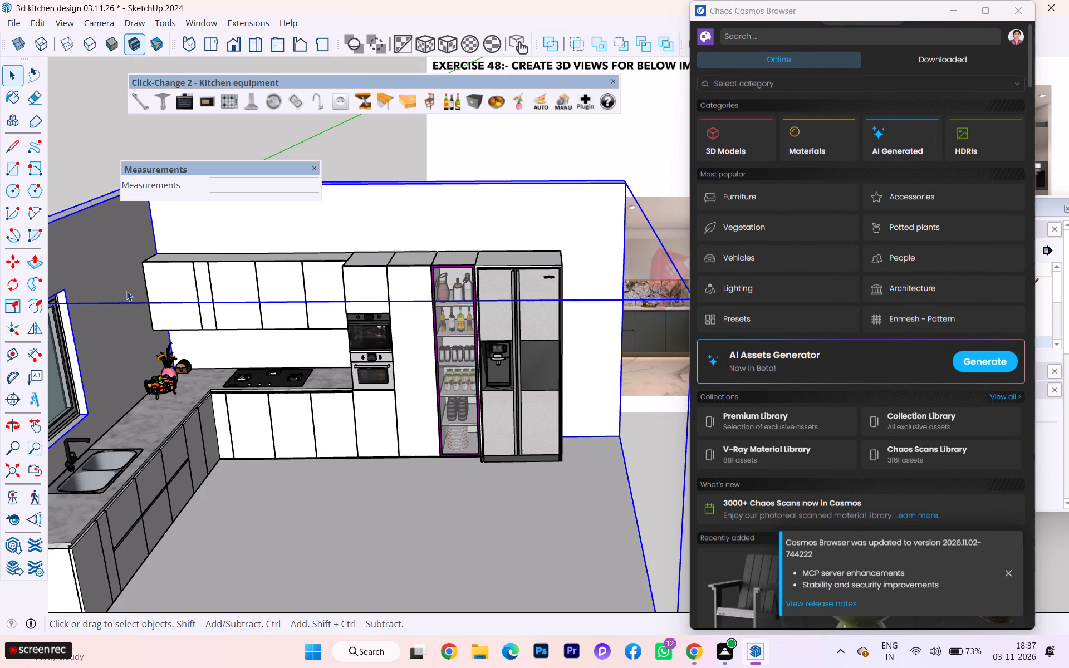
{"action": "scroll", "coordinate": [193, 344], "scroll_direction": "down", "scroll_amount": 7}
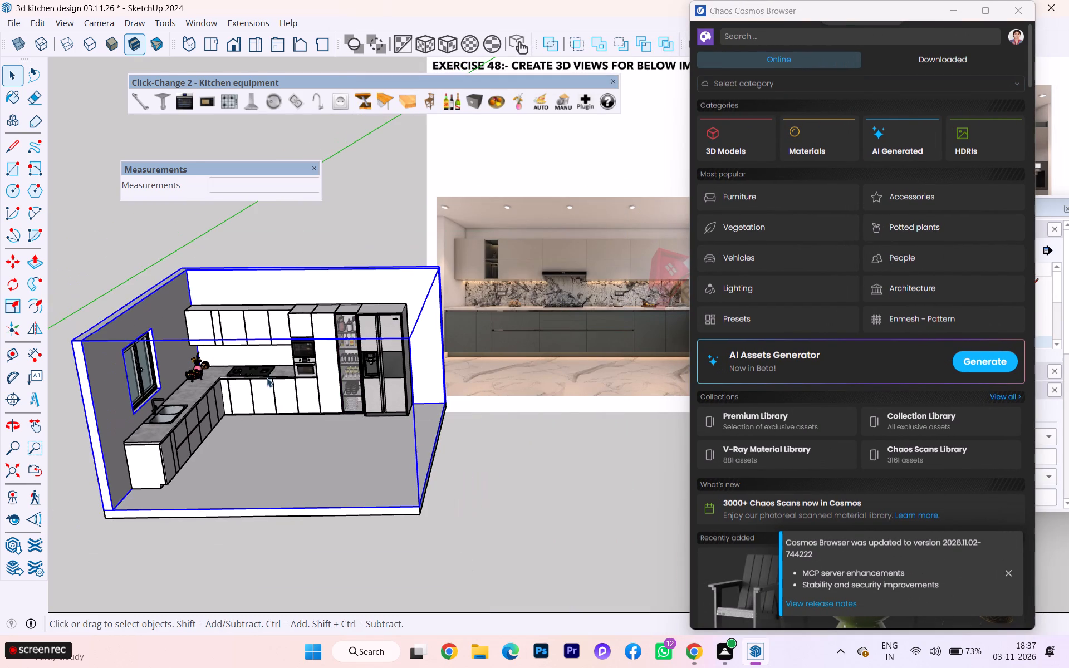
{"action": "middle_click_drag", "start_coordinate": [190, 341], "coordinate": [185, 307]}
{"action": "left_click", "coordinate": [109, 321]}
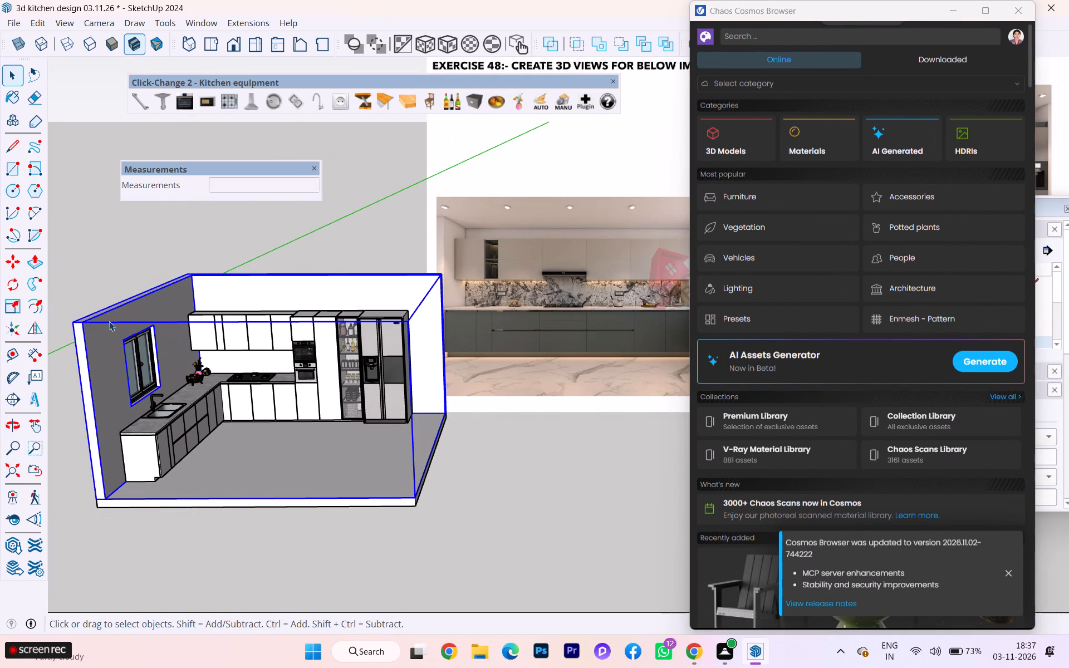
{"action": "left_click", "coordinate": [109, 322]}
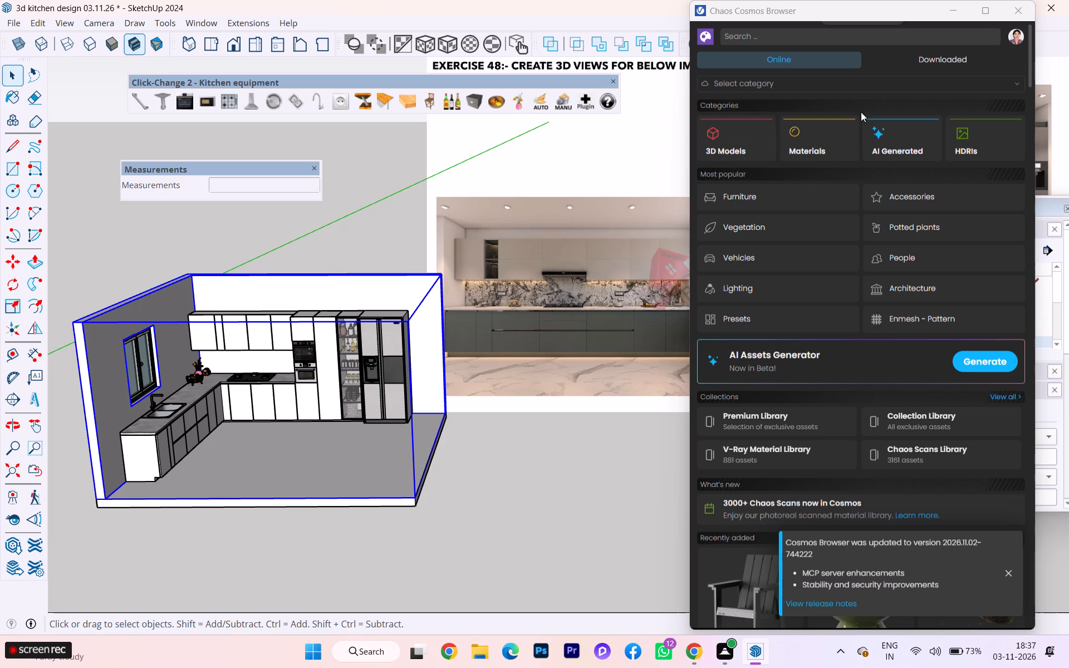
Browse the Bricks category of the Cosmos materials for a possible wall finish.
{"action": "left_click", "coordinate": [836, 136]}
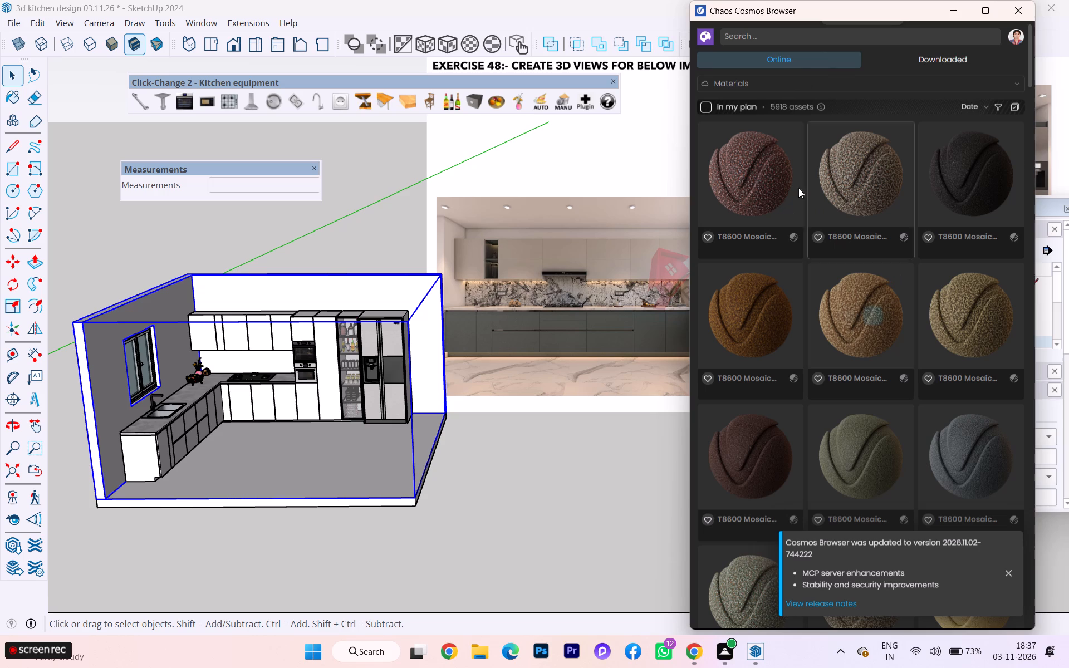
{"action": "left_click", "coordinate": [715, 86]}
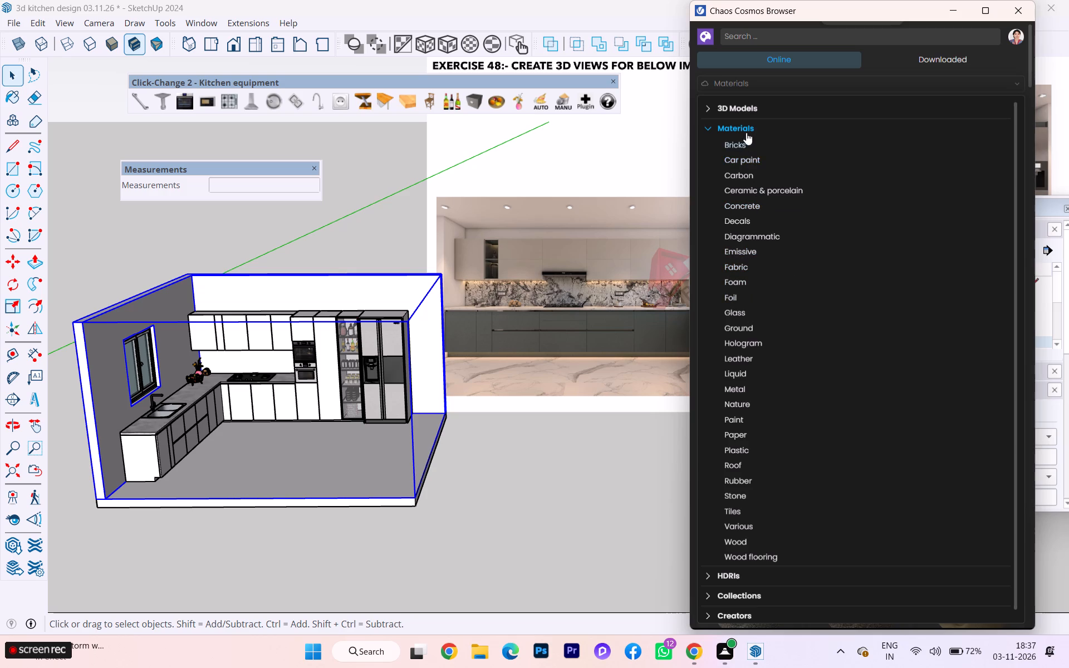
{"action": "left_click", "coordinate": [730, 146]}
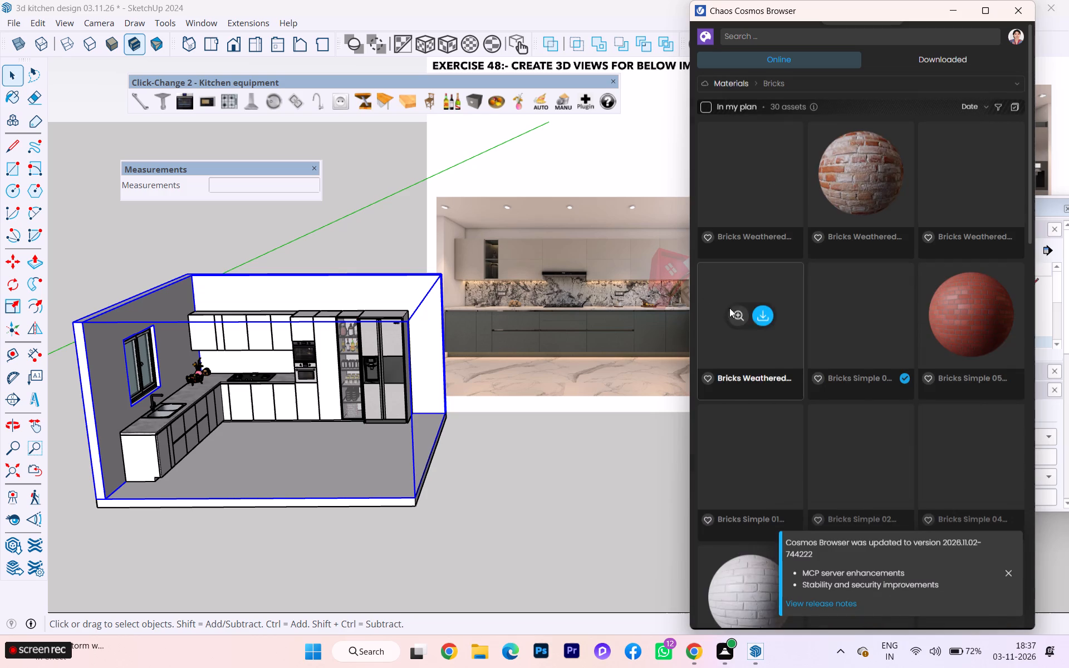
{"action": "scroll", "coordinate": [758, 327], "scroll_direction": "down", "scroll_amount": 14}
{"action": "scroll", "coordinate": [779, 361], "scroll_direction": "up", "scroll_amount": 1}
{"action": "scroll", "coordinate": [779, 361], "scroll_direction": "down", "scroll_amount": 1}
{"action": "scroll", "coordinate": [780, 361], "scroll_direction": "up", "scroll_amount": 6}
{"action": "scroll", "coordinate": [780, 361], "scroll_direction": "down", "scroll_amount": 6}
{"action": "scroll", "coordinate": [781, 365], "scroll_direction": "up", "scroll_amount": 1}
{"action": "scroll", "coordinate": [782, 368], "scroll_direction": "down", "scroll_amount": 1}
{"action": "scroll", "coordinate": [782, 368], "scroll_direction": "up", "scroll_amount": 1}
{"action": "scroll", "coordinate": [782, 368], "scroll_direction": "down", "scroll_amount": 6}
{"action": "scroll", "coordinate": [782, 368], "scroll_direction": "up", "scroll_amount": 1}
{"action": "scroll", "coordinate": [782, 368], "scroll_direction": "down", "scroll_amount": 5}
{"action": "scroll", "coordinate": [782, 368], "scroll_direction": "up", "scroll_amount": 1}
{"action": "scroll", "coordinate": [782, 368], "scroll_direction": "down", "scroll_amount": 9}
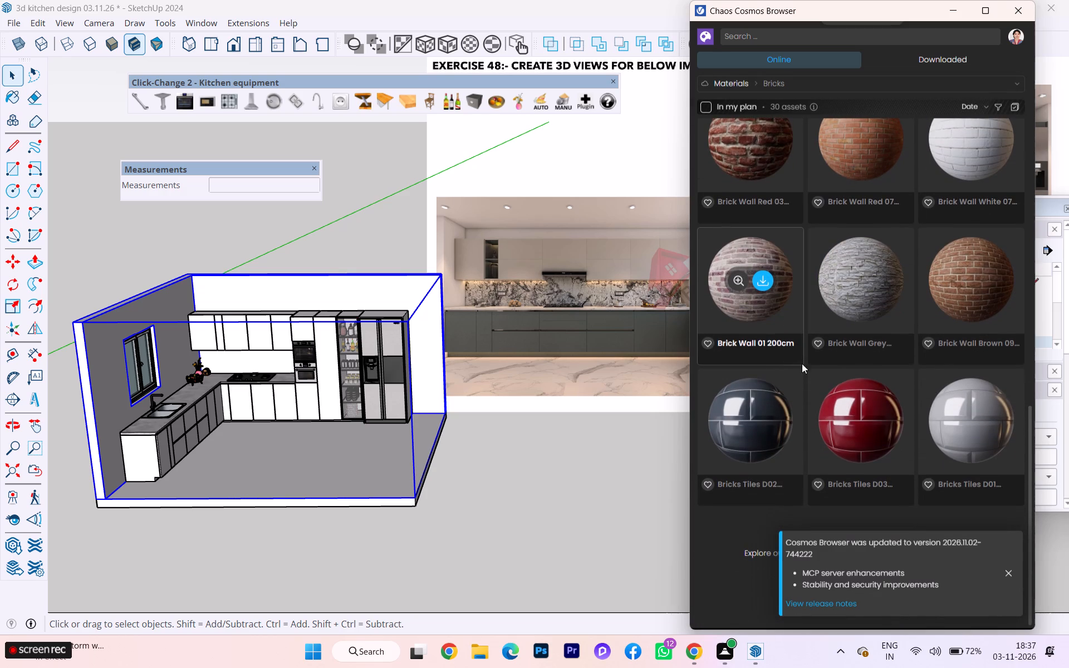
{"action": "scroll", "coordinate": [811, 362], "scroll_direction": "down", "scroll_amount": 3}
{"action": "scroll", "coordinate": [811, 361], "scroll_direction": "up", "scroll_amount": 1}
{"action": "scroll", "coordinate": [811, 361], "scroll_direction": "down", "scroll_amount": 1}
{"action": "scroll", "coordinate": [811, 361], "scroll_direction": "up", "scroll_amount": 4}
{"action": "scroll", "coordinate": [815, 326], "scroll_direction": "down", "scroll_amount": 1}
{"action": "scroll", "coordinate": [815, 325], "scroll_direction": "up", "scroll_amount": 4}
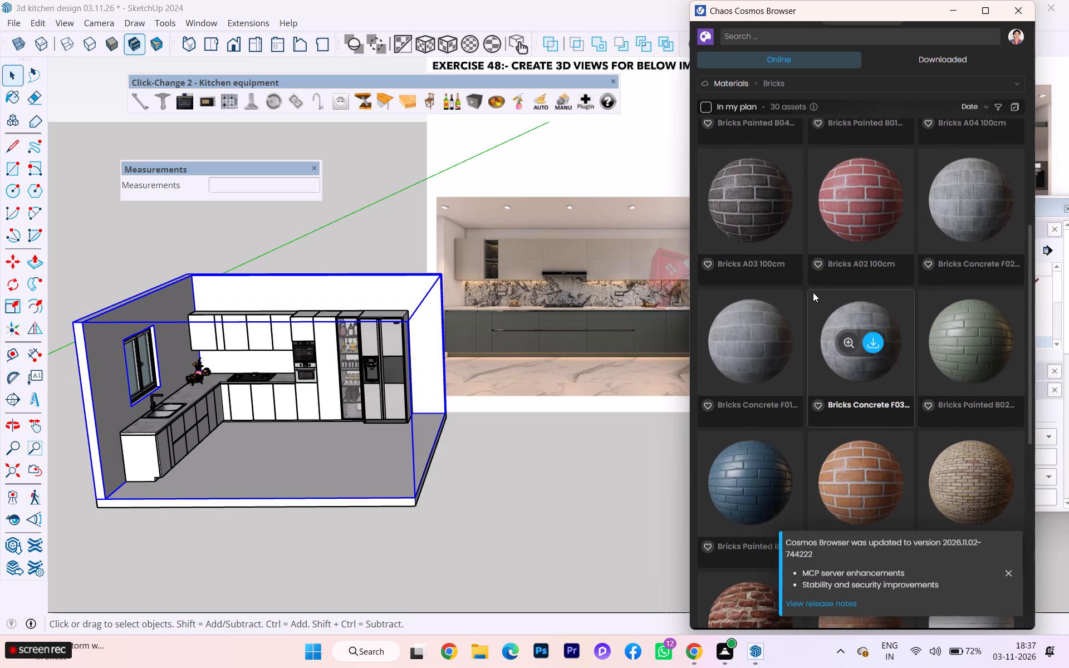
{"action": "scroll", "coordinate": [813, 292], "scroll_direction": "up", "scroll_amount": 3}
{"action": "scroll", "coordinate": [813, 292], "scroll_direction": "down", "scroll_amount": 2}
{"action": "scroll", "coordinate": [813, 292], "scroll_direction": "up", "scroll_amount": 1}
{"action": "scroll", "coordinate": [813, 292], "scroll_direction": "down", "scroll_amount": 2}
{"action": "scroll", "coordinate": [813, 292], "scroll_direction": "up", "scroll_amount": 5}
{"action": "scroll", "coordinate": [810, 207], "scroll_direction": "down", "scroll_amount": 2}
{"action": "scroll", "coordinate": [809, 205], "scroll_direction": "up", "scroll_amount": 5}
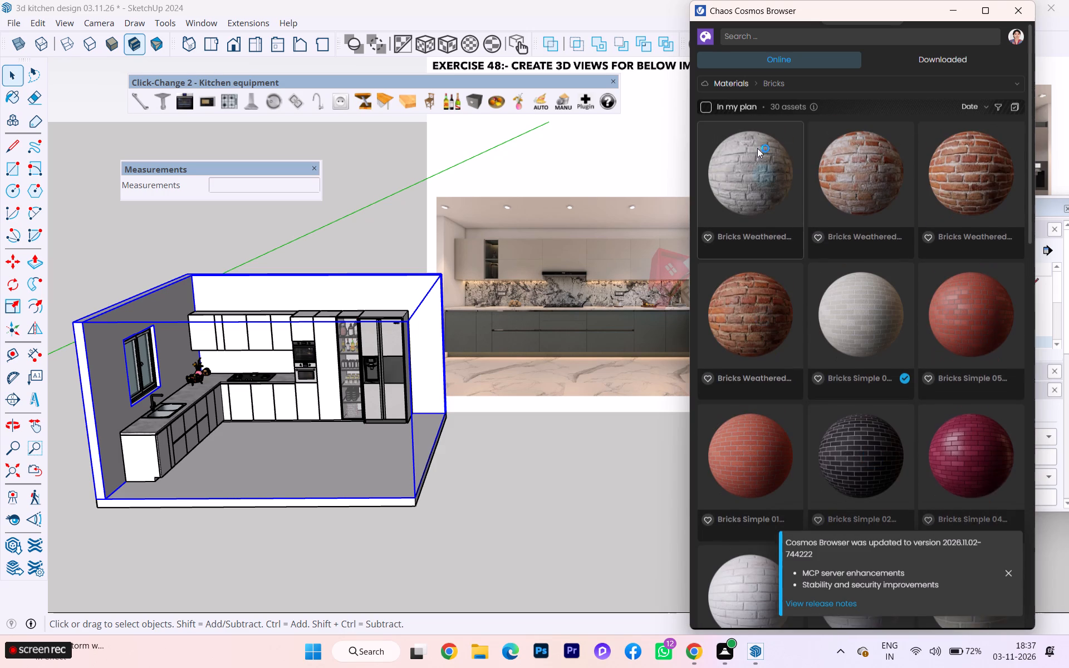
{"action": "scroll", "coordinate": [754, 146], "scroll_direction": "up", "scroll_amount": 4}
{"action": "scroll", "coordinate": [750, 145], "scroll_direction": "down", "scroll_amount": 1}
{"action": "scroll", "coordinate": [750, 145], "scroll_direction": "up", "scroll_amount": 1}
Download the T8500 Silicone plaster D2 White 32.63cm material from the Cosmos Paint category.
{"action": "left_click", "coordinate": [772, 80]}
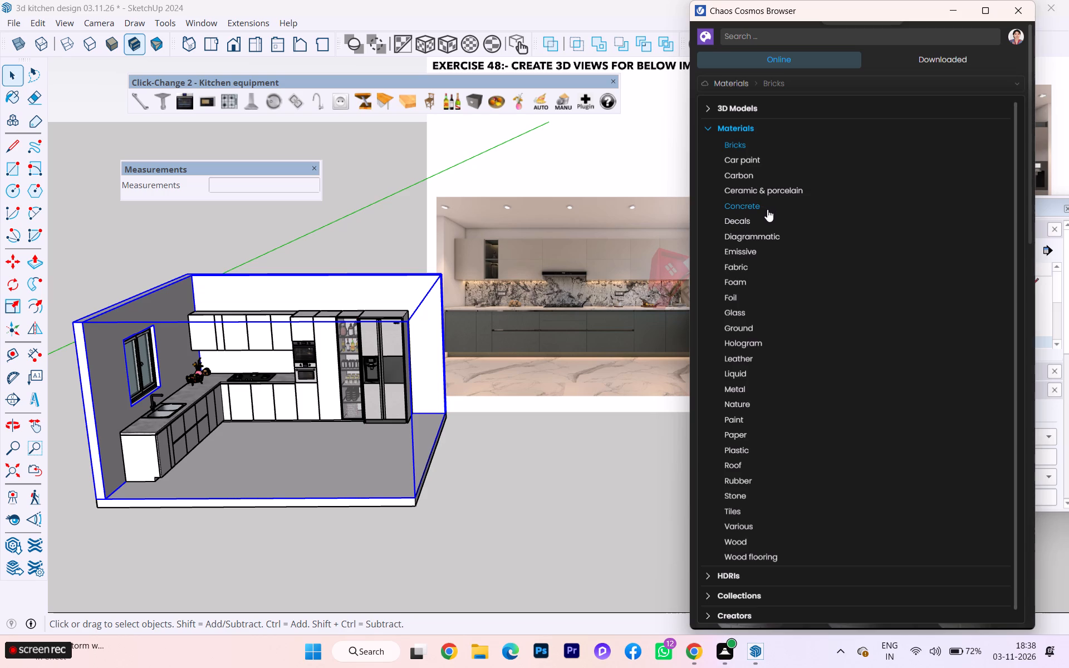
{"action": "left_click", "coordinate": [753, 421]}
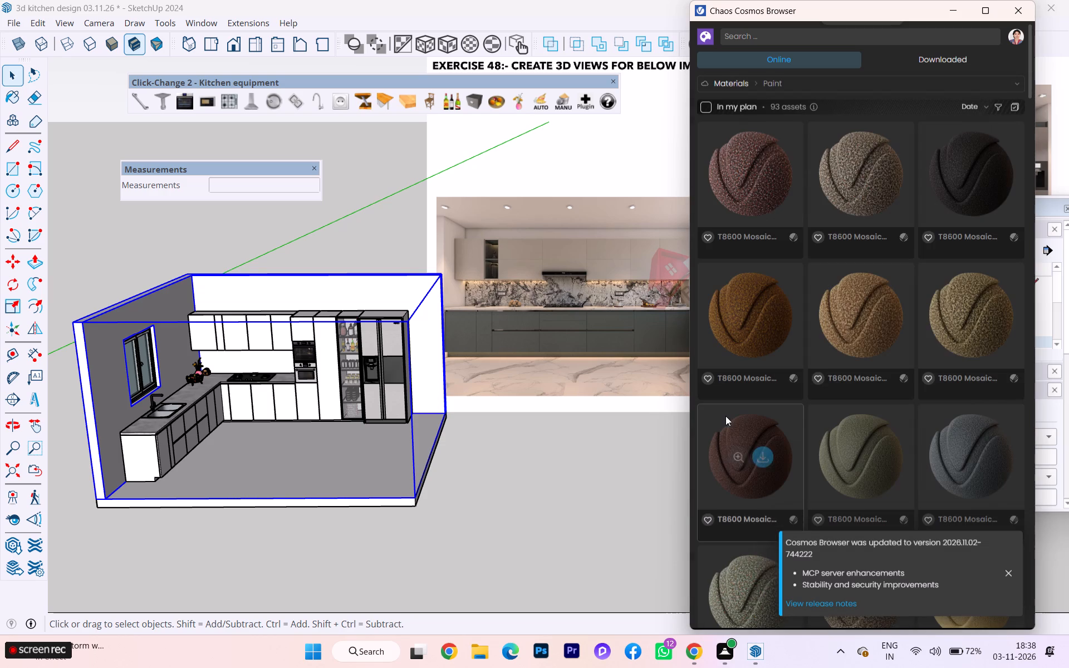
{"action": "scroll", "coordinate": [787, 343], "scroll_direction": "down", "scroll_amount": 3}
{"action": "scroll", "coordinate": [808, 401], "scroll_direction": "down", "scroll_amount": 4}
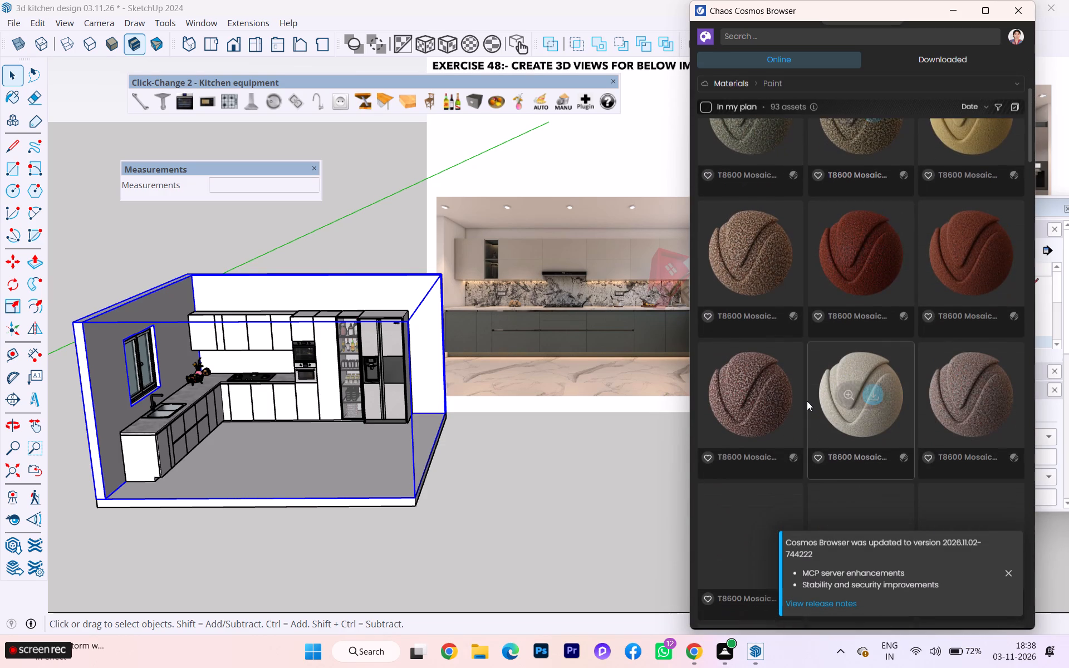
{"action": "scroll", "coordinate": [807, 401], "scroll_direction": "down", "scroll_amount": 3}
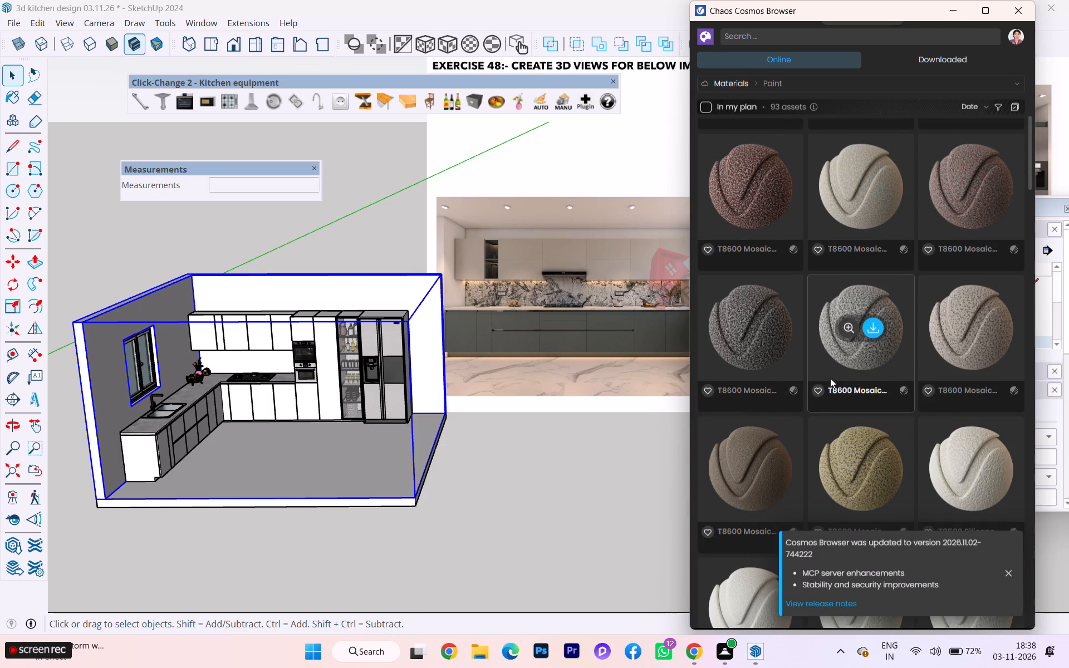
{"action": "scroll", "coordinate": [932, 456], "scroll_direction": "down", "scroll_amount": 1}
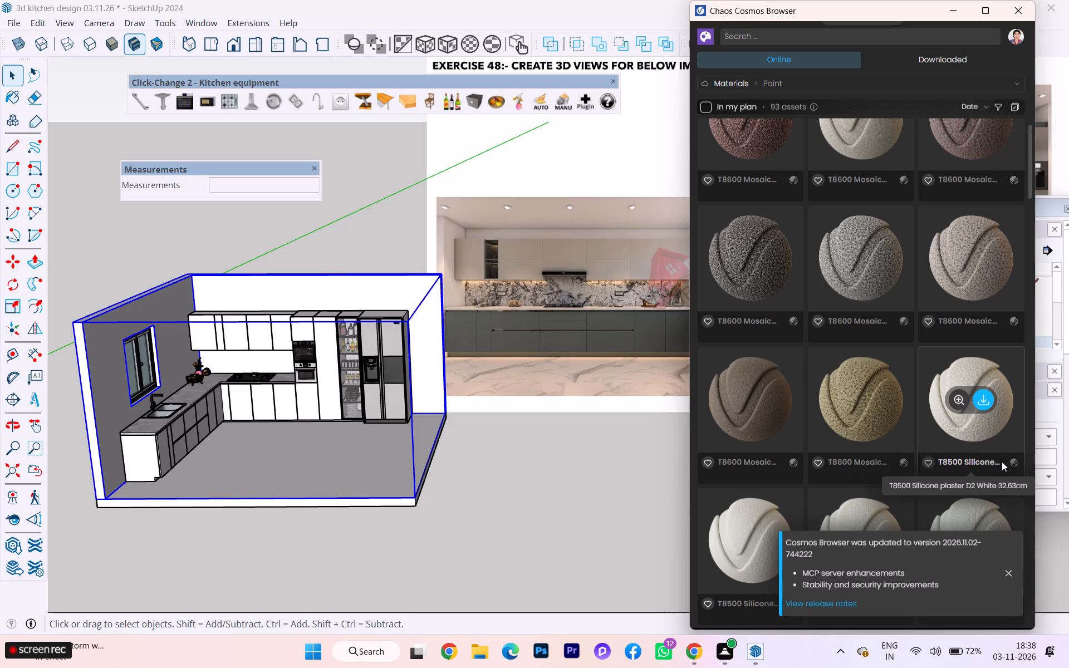
{"action": "scroll", "coordinate": [990, 448], "scroll_direction": "down", "scroll_amount": 2}
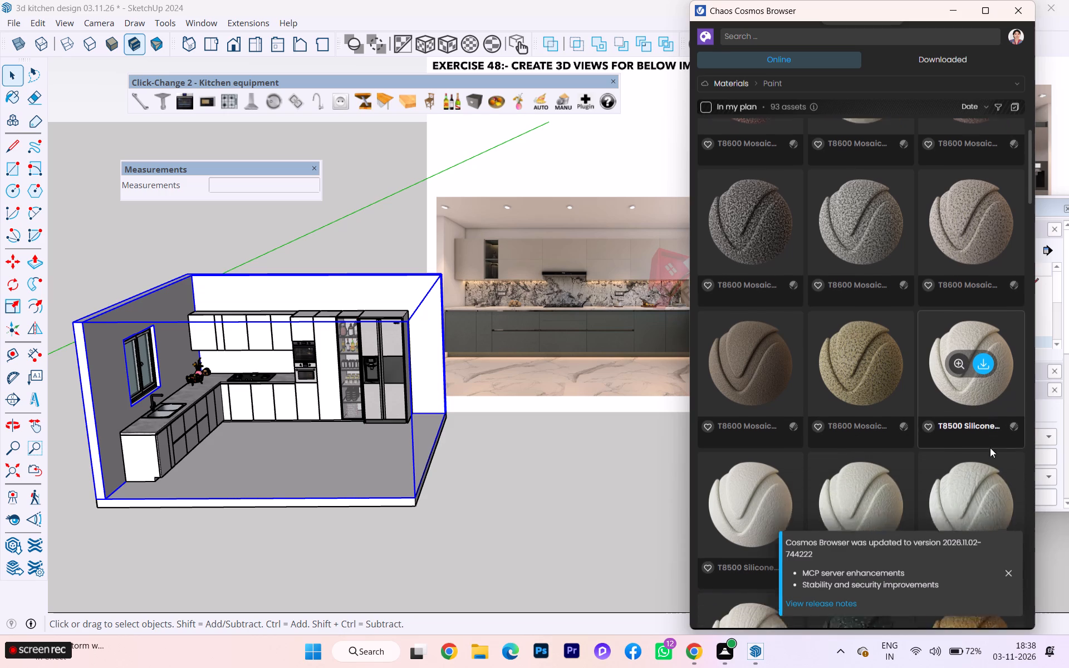
{"action": "scroll", "coordinate": [990, 448], "scroll_direction": "down", "scroll_amount": 1}
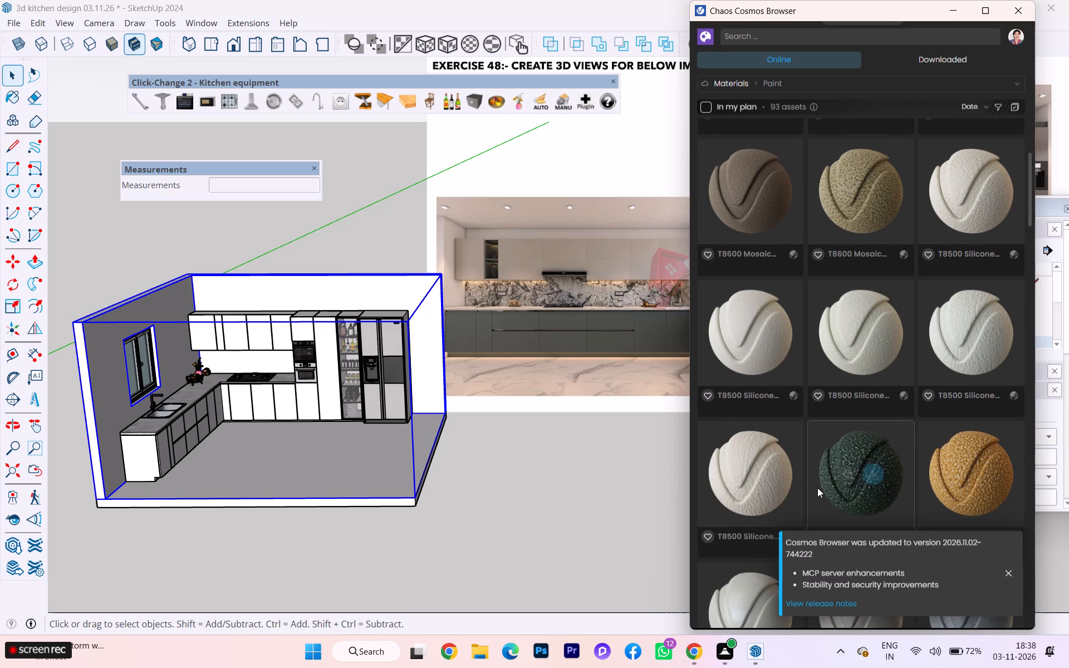
{"action": "scroll", "coordinate": [787, 450], "scroll_direction": "down", "scroll_amount": 3}
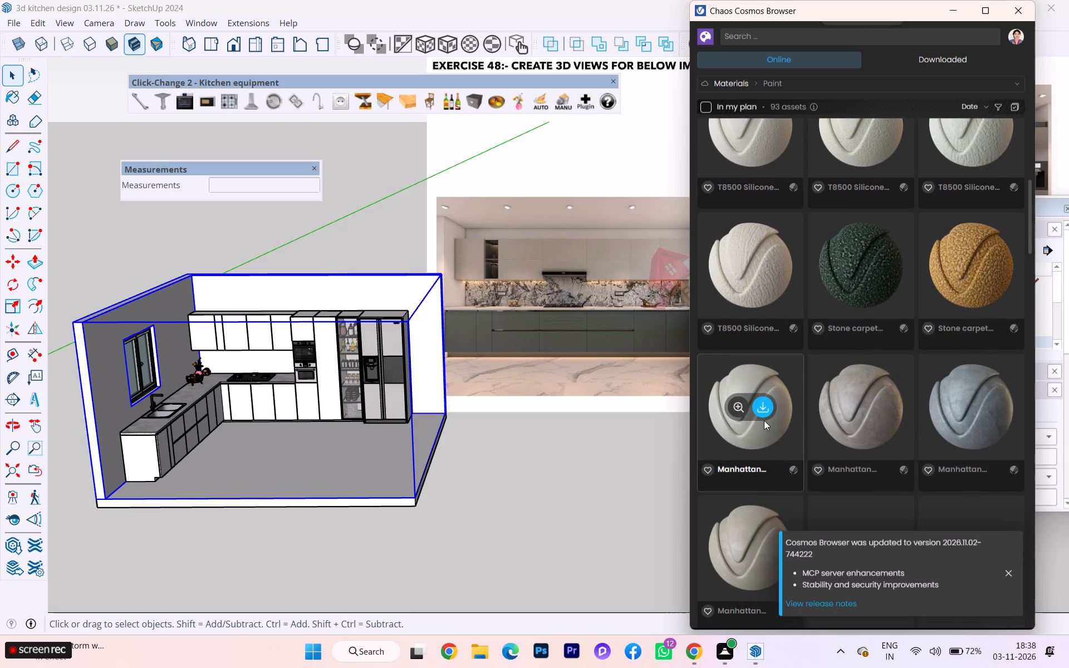
{"action": "scroll", "coordinate": [769, 289], "scroll_direction": "up", "scroll_amount": 3}
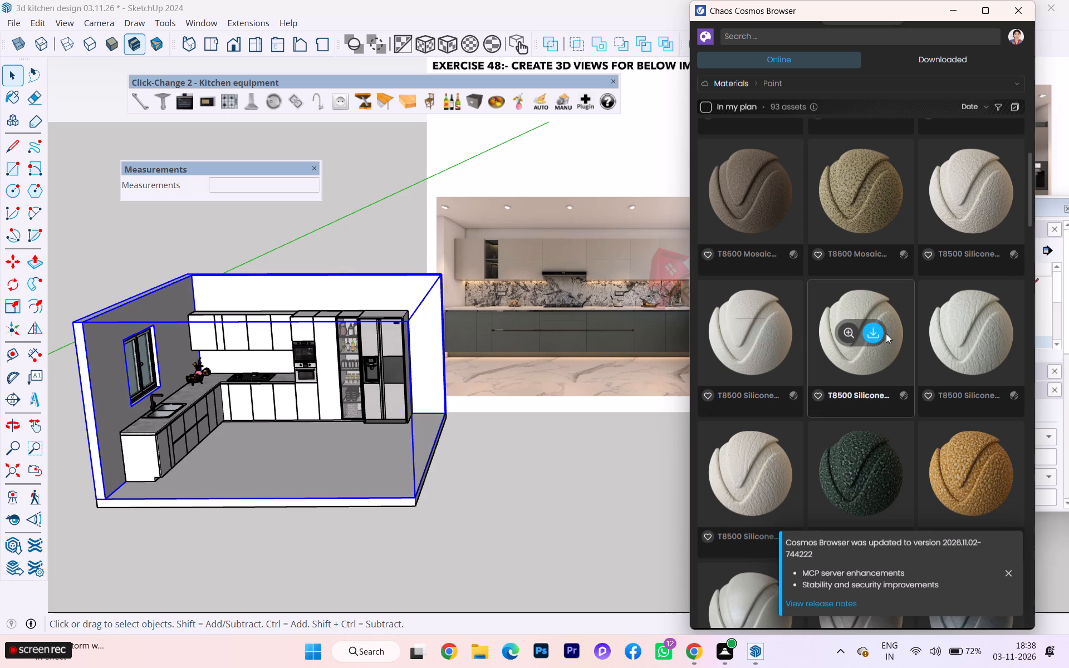
{"action": "scroll", "coordinate": [893, 331], "scroll_direction": "down", "scroll_amount": 6}
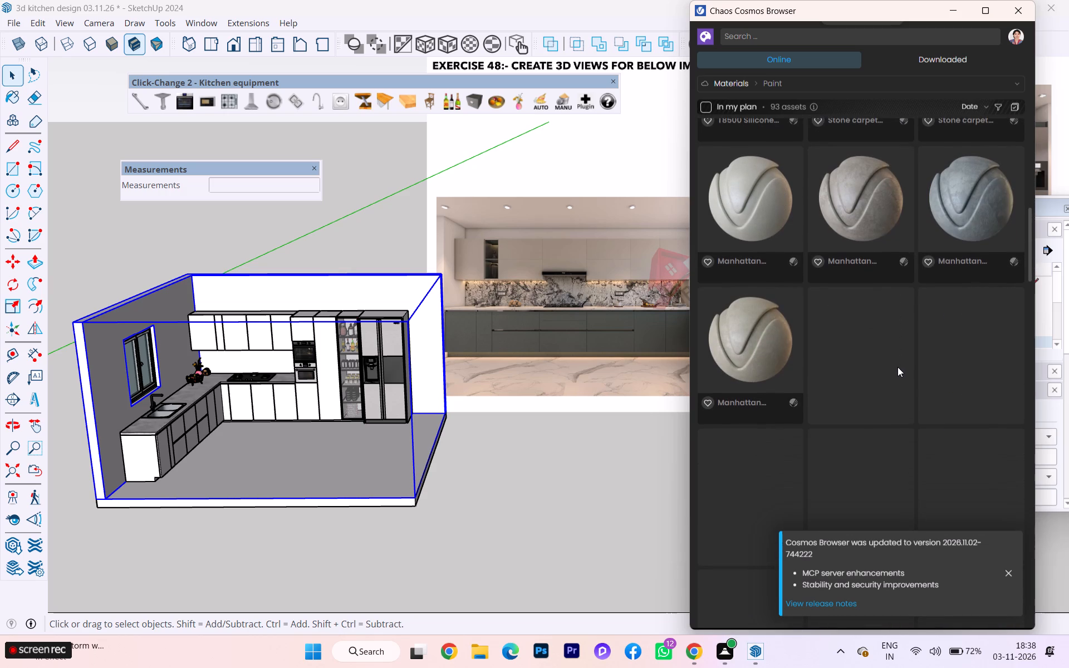
{"action": "scroll", "coordinate": [898, 367], "scroll_direction": "up", "scroll_amount": 6}
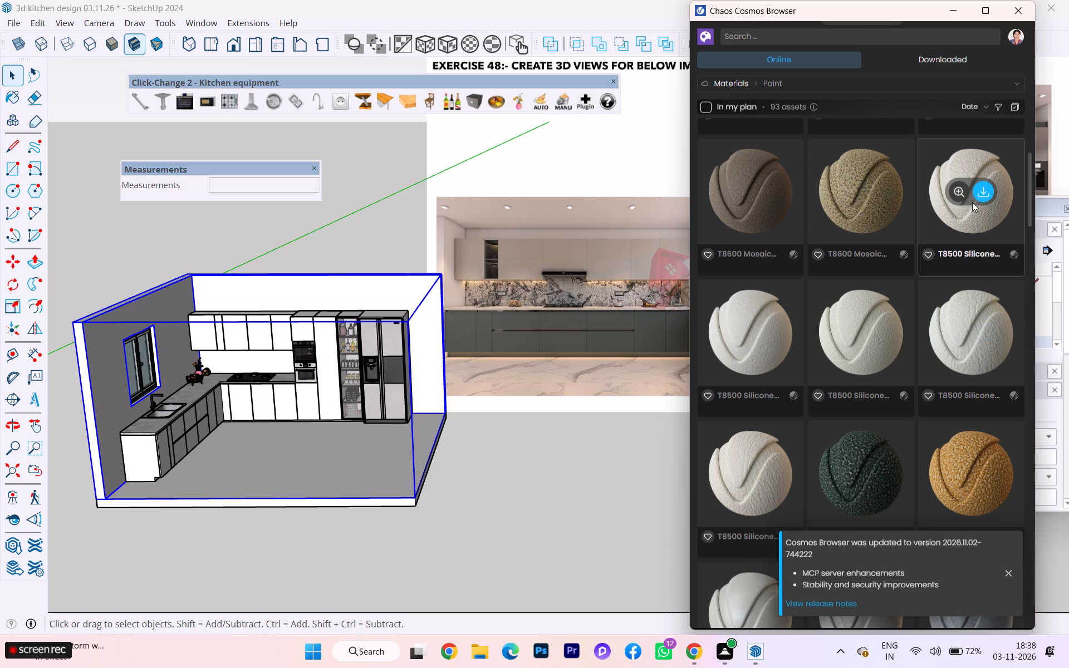
{"action": "left_click", "coordinate": [979, 188]}
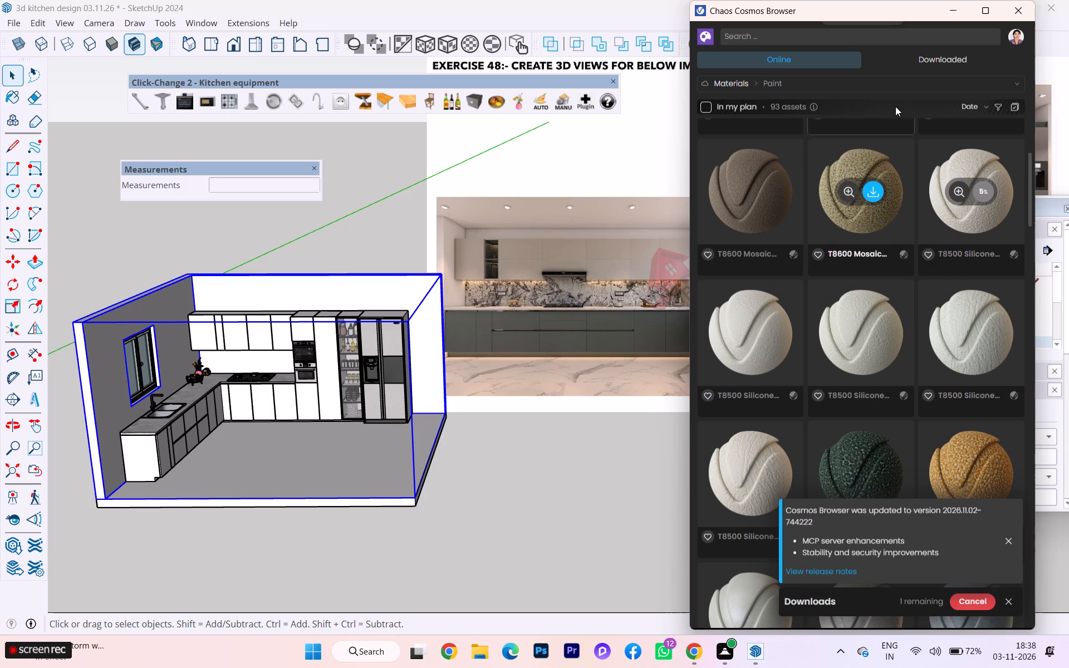
{"action": "left_click_drag", "start_coordinate": [861, 16], "coordinate": [834, 14]}
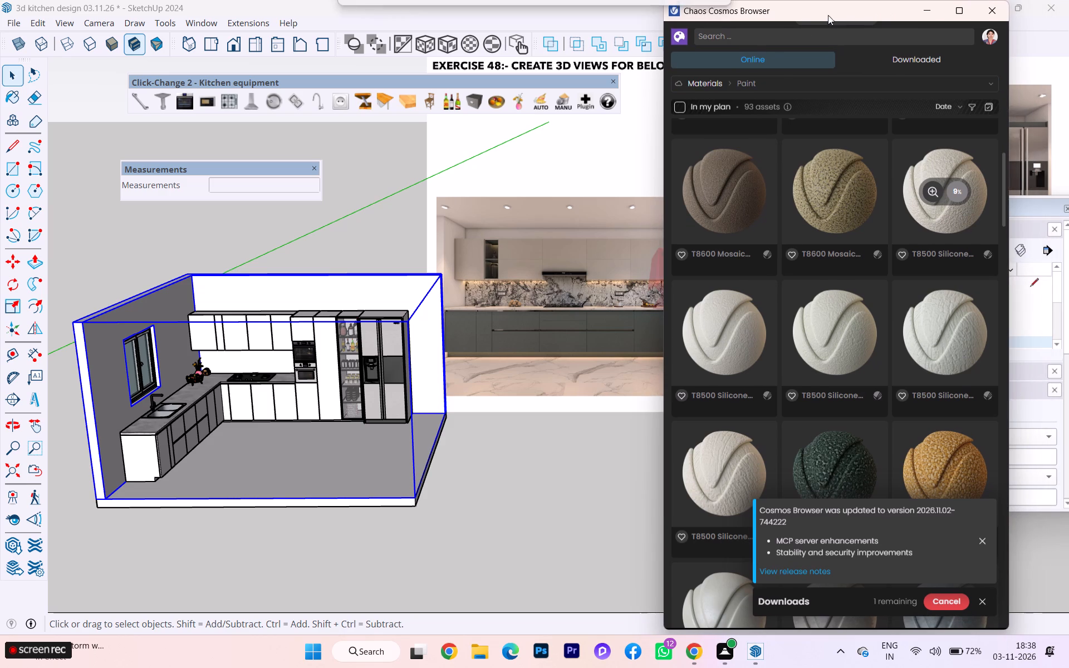
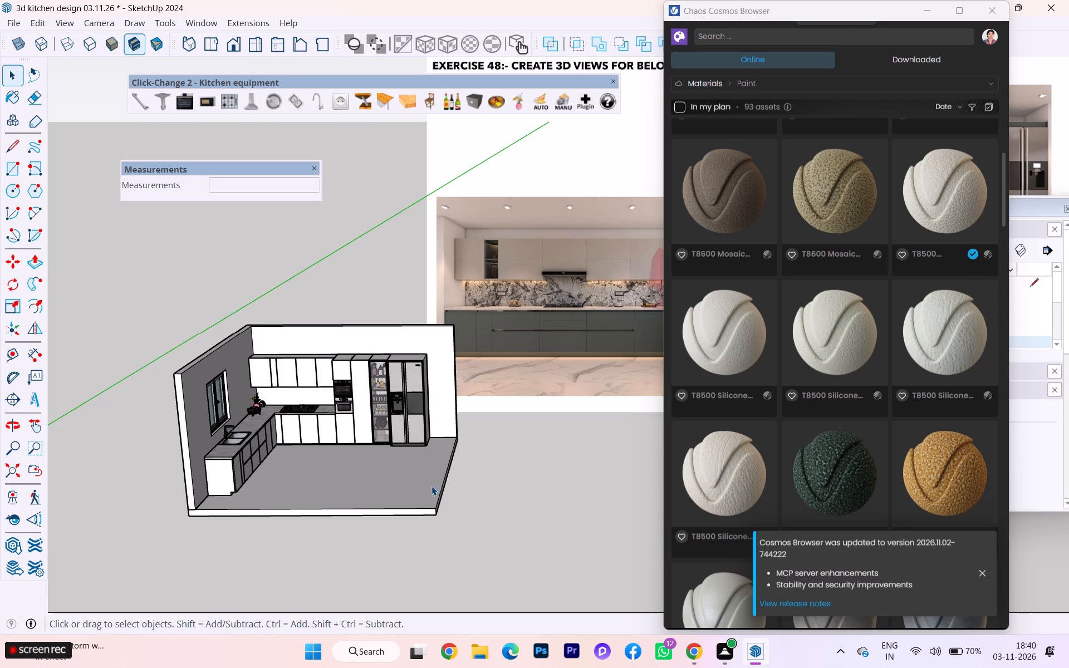
Select the kitchen's wall group and move the Chaos Cosmos Browser window clear of the V-Ray tools.
{"action": "scroll", "coordinate": [405, 392], "scroll_direction": "up", "scroll_amount": 4}
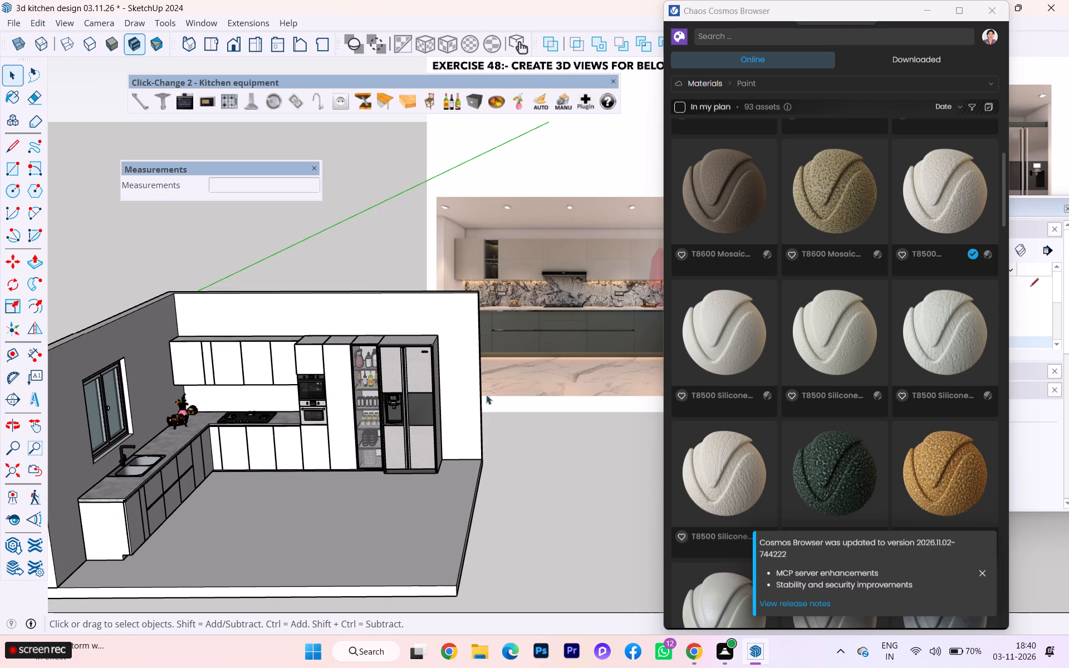
{"action": "left_click", "coordinate": [380, 314]}
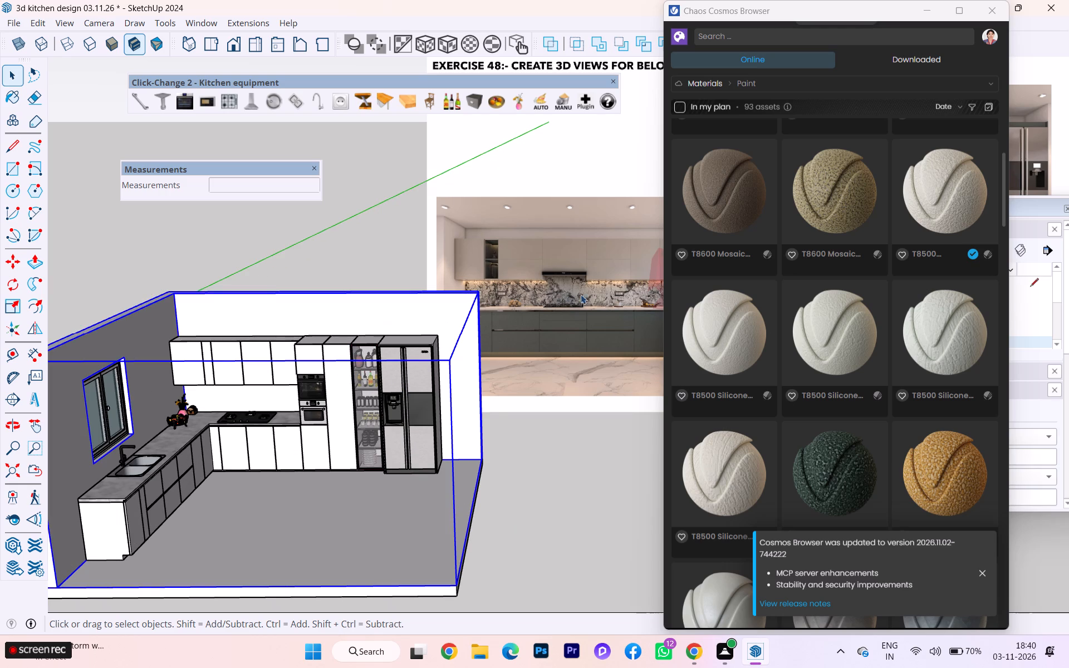
{"action": "left_click_drag", "start_coordinate": [888, 7], "coordinate": [841, 8]}
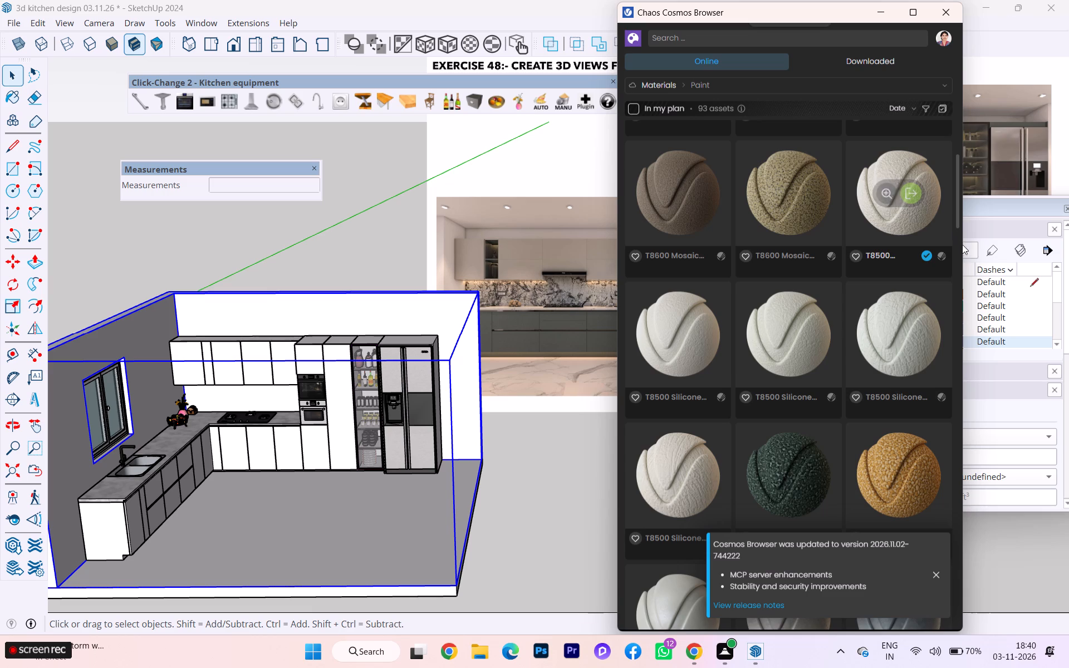
{"action": "left_click", "coordinate": [959, 258]}
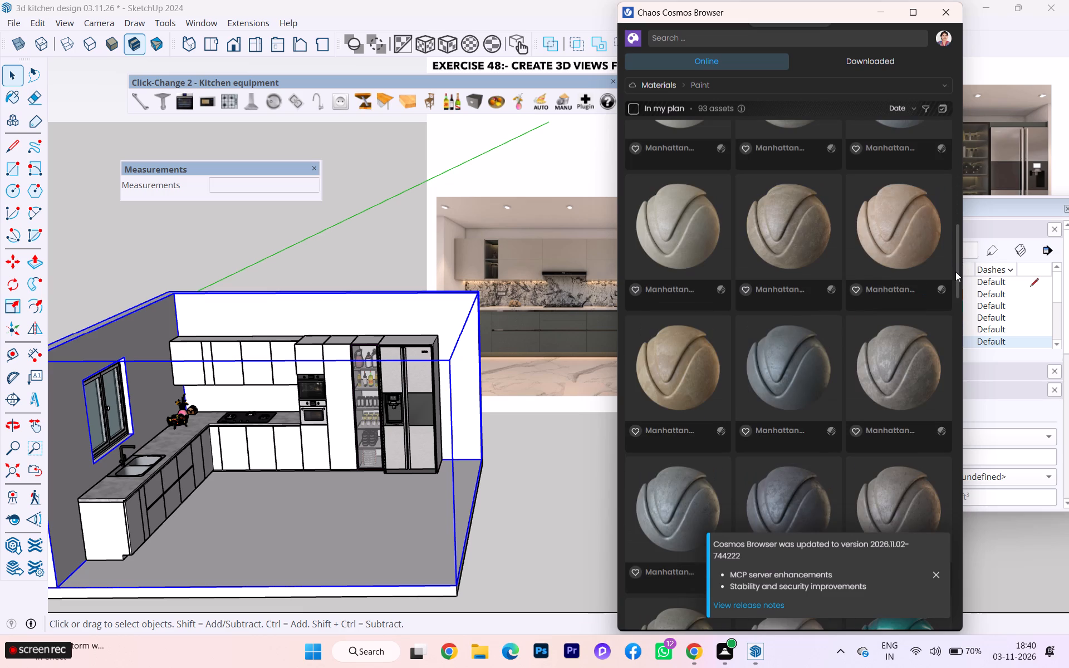
{"action": "scroll", "coordinate": [768, 41], "scroll_direction": "up", "scroll_amount": 1}
{"action": "left_click_drag", "start_coordinate": [787, 6], "coordinate": [762, 6]}
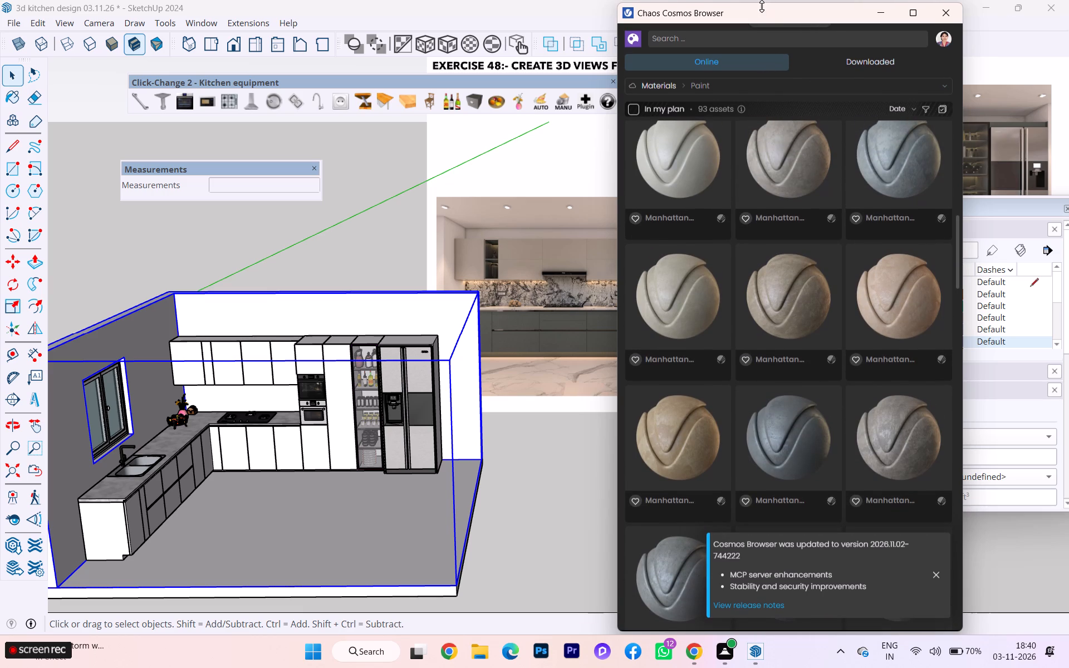
{"action": "left_click_drag", "start_coordinate": [762, 6], "coordinate": [761, 6]}
{"action": "left_click_drag", "start_coordinate": [762, 13], "coordinate": [744, 9]}
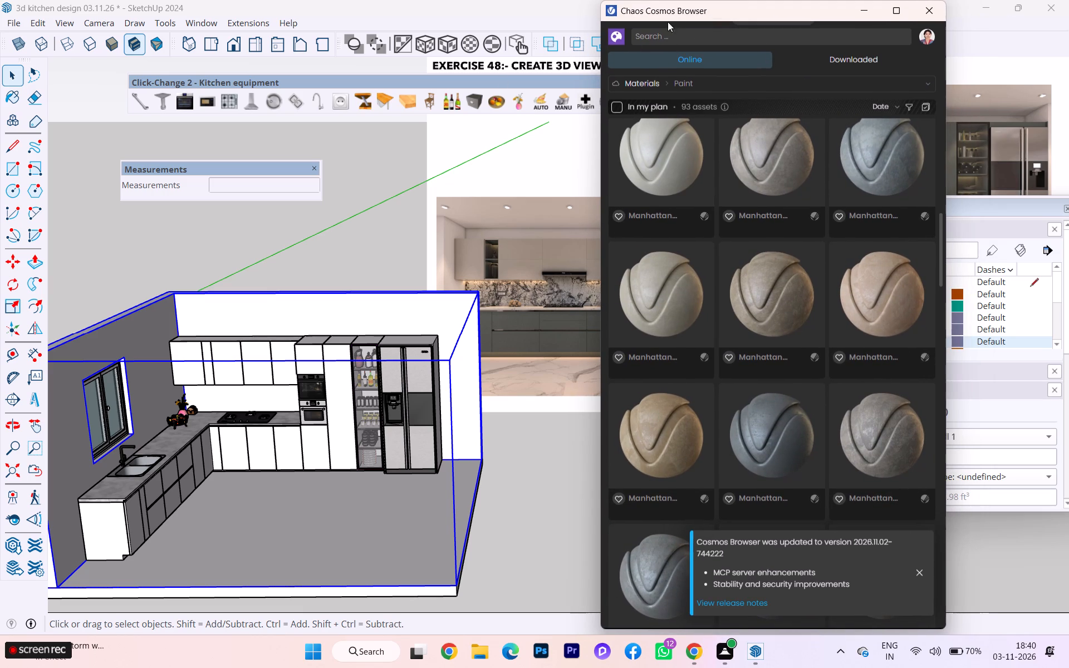
{"action": "left_click_drag", "start_coordinate": [705, 2], "coordinate": [781, 20]}
{"action": "left_click_drag", "start_coordinate": [811, 25], "coordinate": [846, 99]}
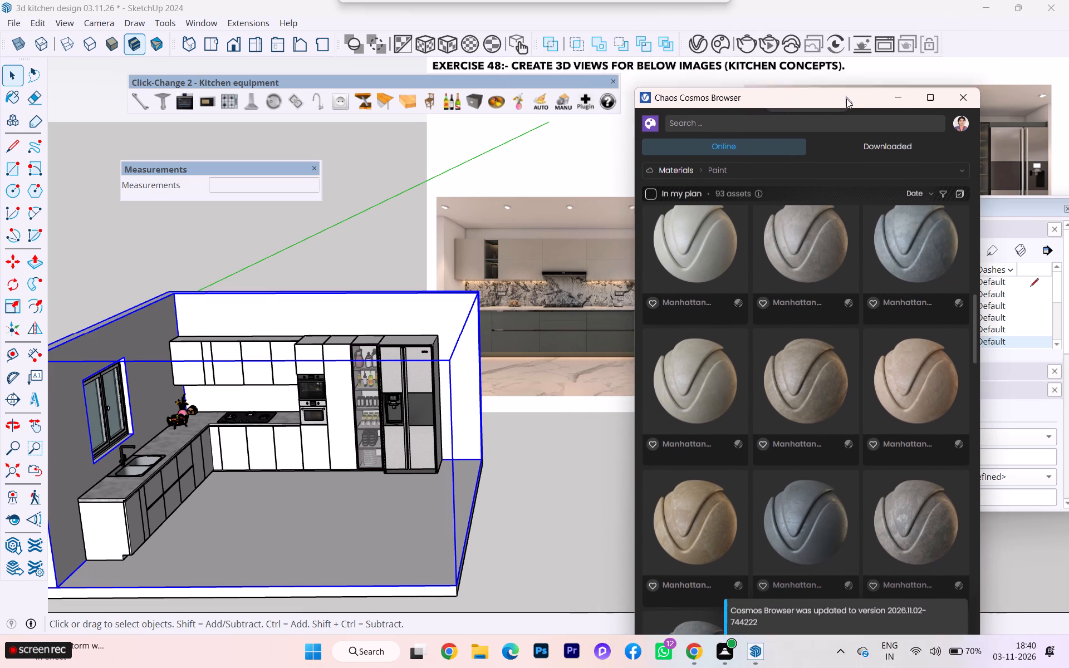
{"action": "left_click_drag", "start_coordinate": [846, 99], "coordinate": [872, 151]}
Open the V-Ray Asset Editor and import T8500 Silicone plaster D2 White 32.63cm from the Cosmos paint materials.
{"action": "left_click", "coordinate": [696, 51]}
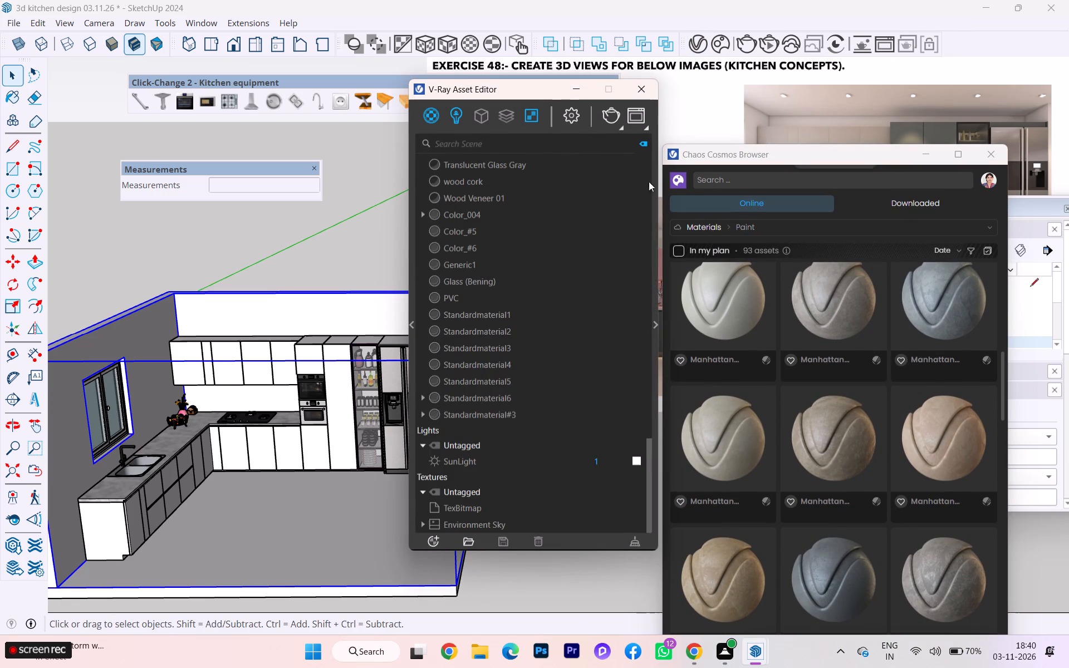
{"action": "scroll", "coordinate": [978, 359], "scroll_direction": "down", "scroll_amount": 3}
{"action": "scroll", "coordinate": [983, 365], "scroll_direction": "up", "scroll_amount": 1}
{"action": "scroll", "coordinate": [963, 406], "scroll_direction": "down", "scroll_amount": 1}
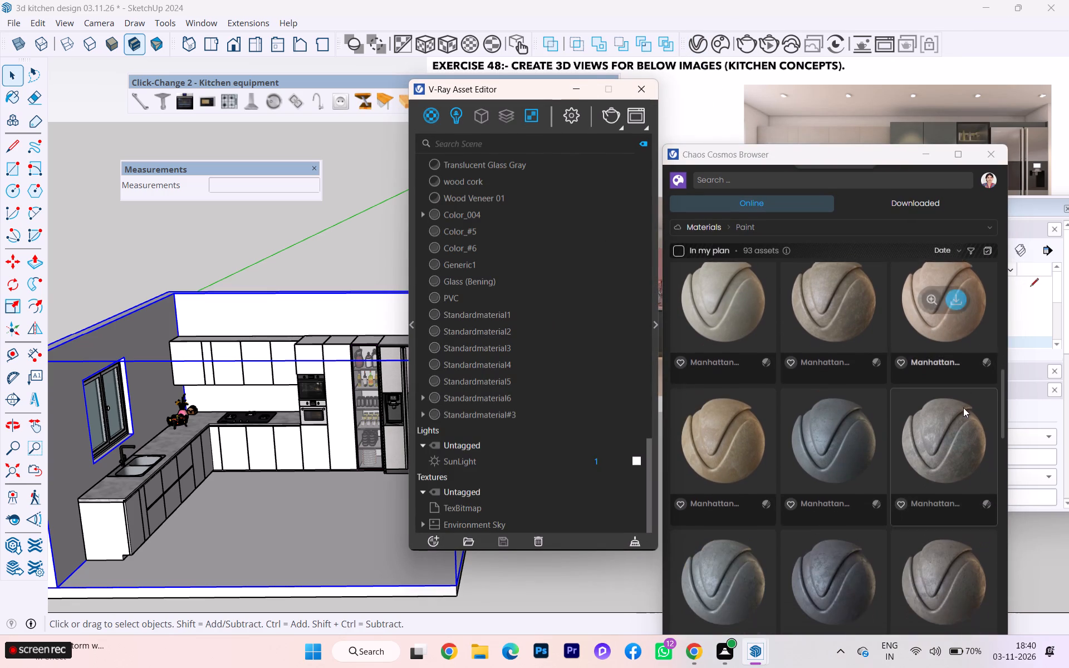
{"action": "scroll", "coordinate": [963, 409], "scroll_direction": "up", "scroll_amount": 1}
{"action": "scroll", "coordinate": [963, 407], "scroll_direction": "down", "scroll_amount": 5}
{"action": "scroll", "coordinate": [968, 419], "scroll_direction": "up", "scroll_amount": 3}
{"action": "scroll", "coordinate": [968, 419], "scroll_direction": "down", "scroll_amount": 1}
{"action": "scroll", "coordinate": [968, 419], "scroll_direction": "up", "scroll_amount": 19}
{"action": "scroll", "coordinate": [927, 367], "scroll_direction": "down", "scroll_amount": 6}
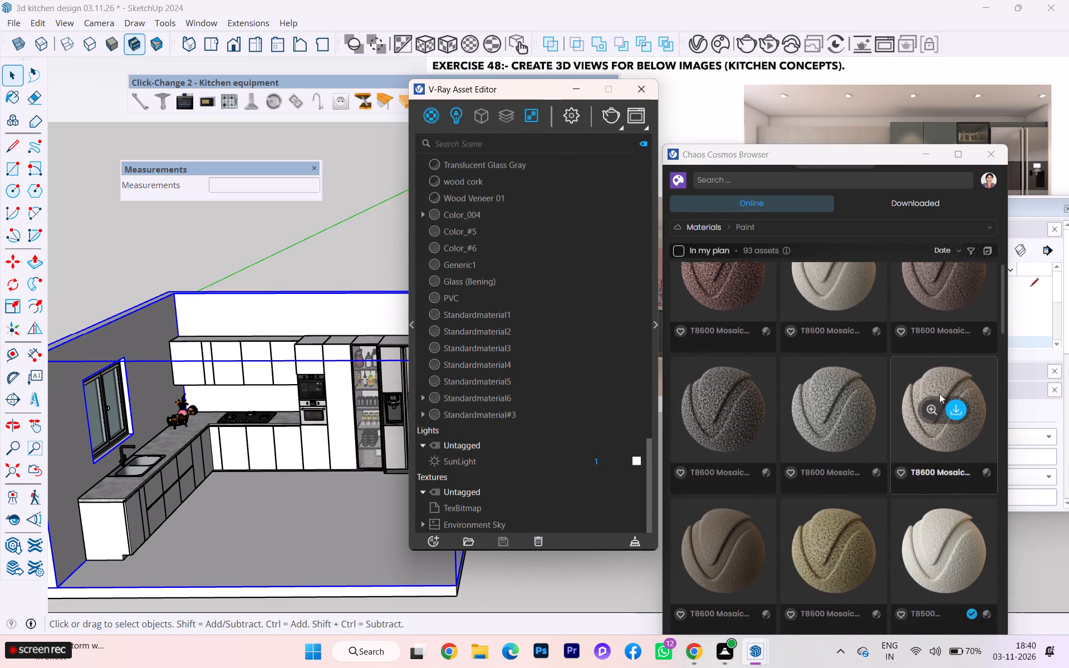
{"action": "scroll", "coordinate": [939, 394], "scroll_direction": "down", "scroll_amount": 1}
{"action": "left_click", "coordinate": [957, 366]}
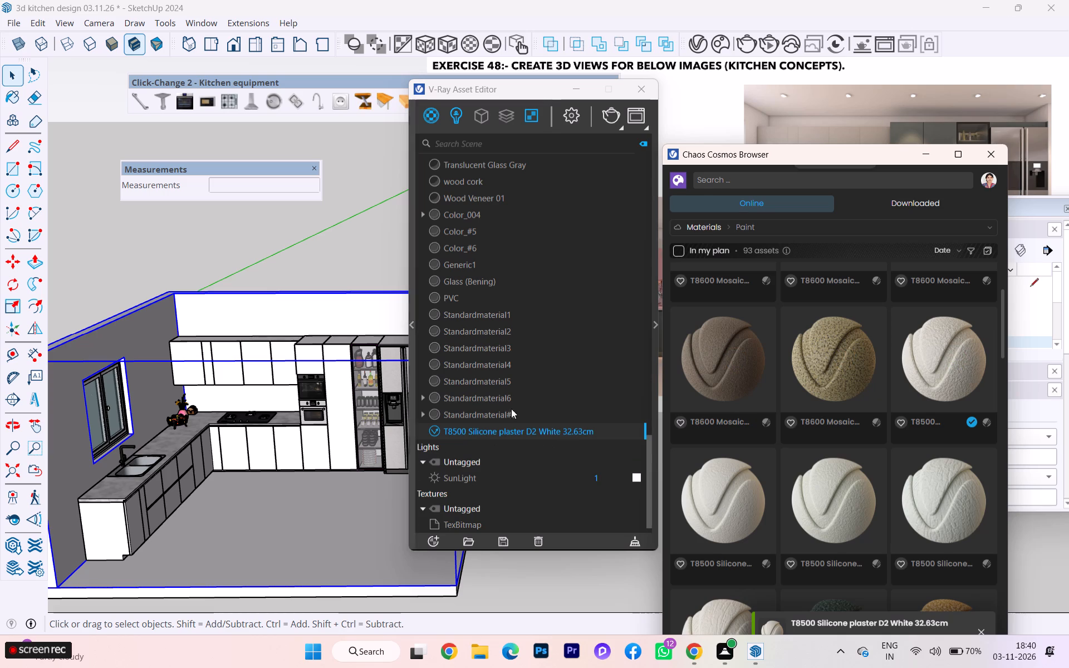
Apply the T8500 Silicone plaster D2 White material to the selected wall group.
{"action": "right_click", "coordinate": [547, 430]}
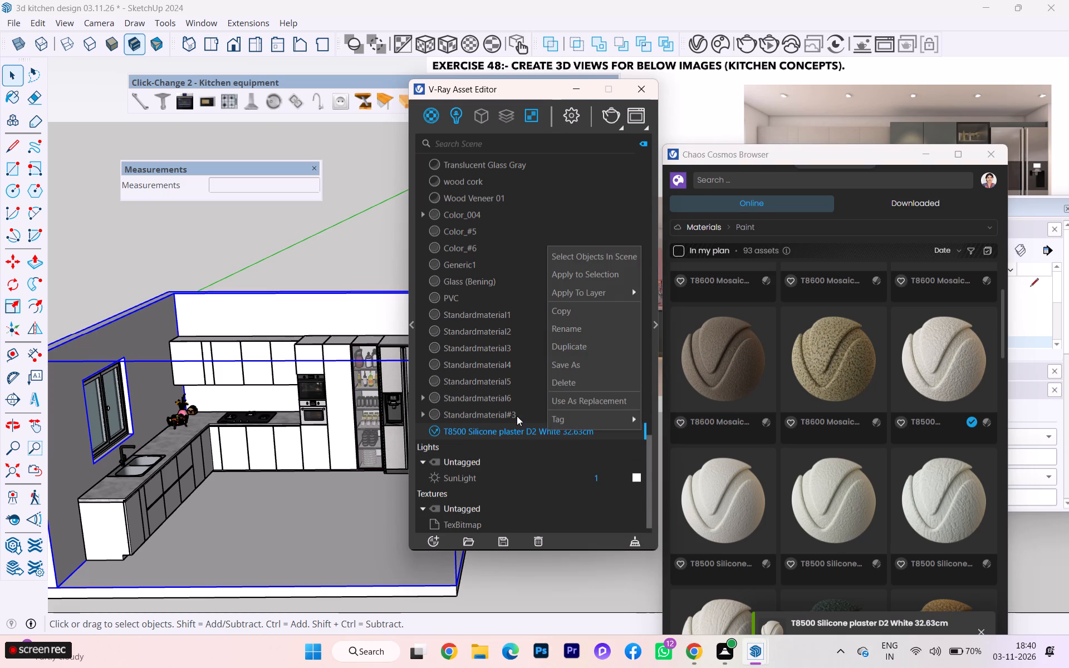
{"action": "left_click", "coordinate": [591, 273]}
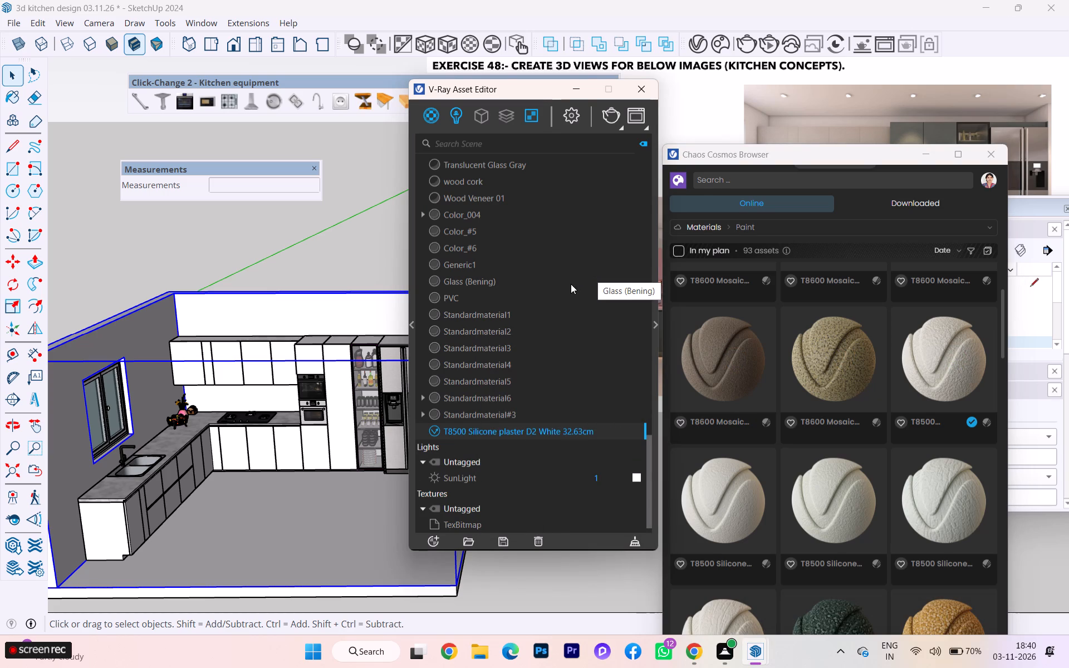
Select all connected wall faces inside the wall group and apply the T8500 Silicone plaster D2 White material to them.
{"action": "double_click", "coordinate": [301, 311]}
{"action": "triple_click", "coordinate": [301, 311]}
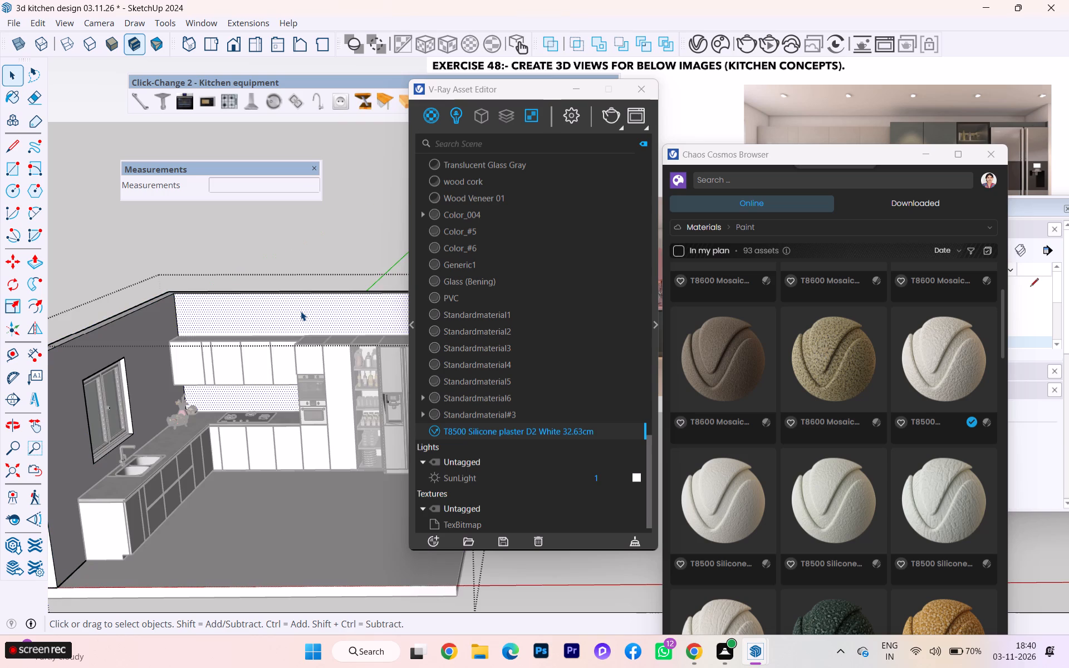
{"action": "right_click", "coordinate": [574, 438]}
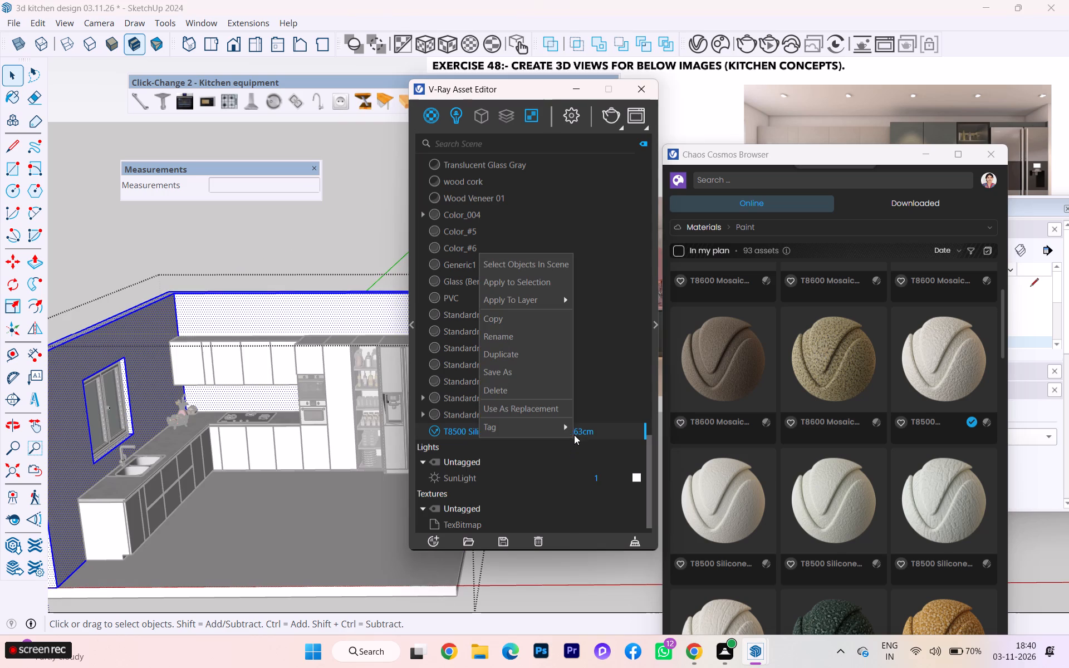
{"action": "left_click", "coordinate": [494, 276]}
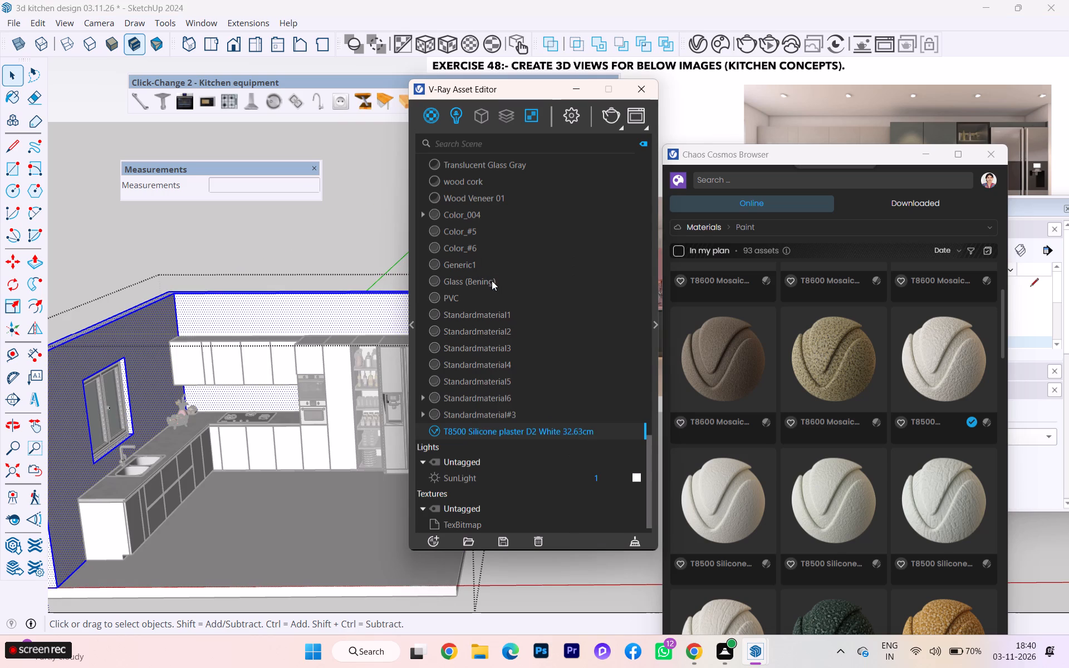
Examine the plaster-assigned walls from inside the kitchen and from the outer window side.
{"action": "scroll", "coordinate": [243, 296], "scroll_direction": "up", "scroll_amount": 1}
{"action": "scroll", "coordinate": [243, 296], "scroll_direction": "down", "scroll_amount": 1}
{"action": "scroll", "coordinate": [243, 296], "scroll_direction": "up", "scroll_amount": 3}
{"action": "scroll", "coordinate": [102, 359], "scroll_direction": "up", "scroll_amount": 2}
{"action": "scroll", "coordinate": [101, 359], "scroll_direction": "down", "scroll_amount": 1}
{"action": "scroll", "coordinate": [101, 359], "scroll_direction": "up", "scroll_amount": 2}
{"action": "scroll", "coordinate": [101, 358], "scroll_direction": "down", "scroll_amount": 1}
{"action": "scroll", "coordinate": [101, 358], "scroll_direction": "up", "scroll_amount": 3}
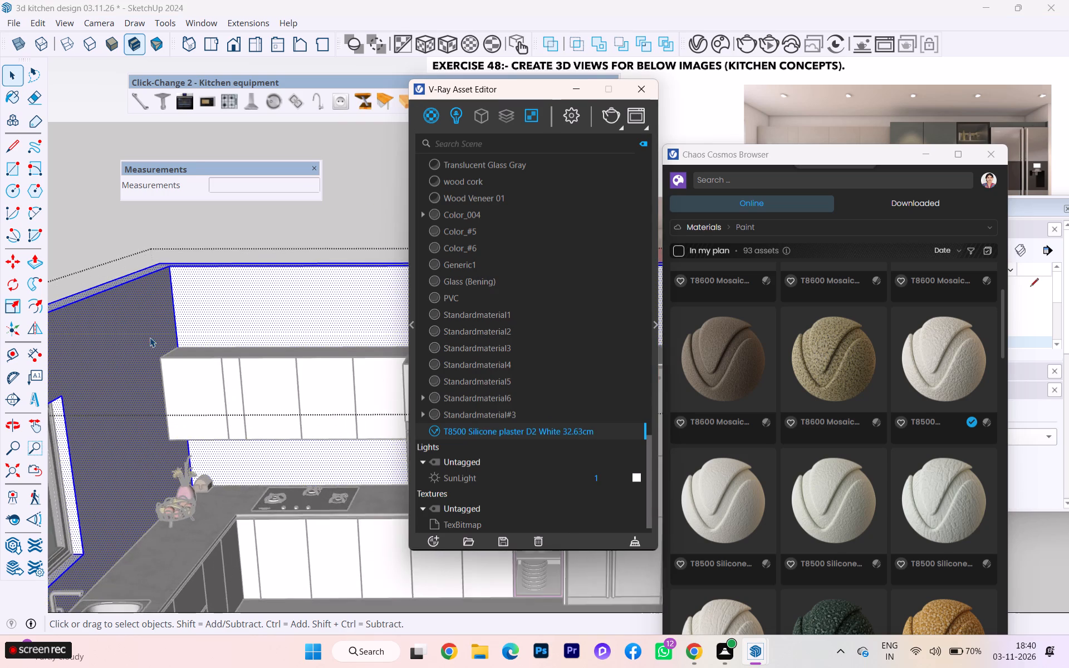
{"action": "scroll", "coordinate": [150, 337], "scroll_direction": "up", "scroll_amount": 2}
{"action": "scroll", "coordinate": [150, 337], "scroll_direction": "down", "scroll_amount": 3}
{"action": "scroll", "coordinate": [150, 337], "scroll_direction": "up", "scroll_amount": 3}
{"action": "scroll", "coordinate": [311, 295], "scroll_direction": "down", "scroll_amount": 7}
{"action": "middle_click_drag", "start_coordinate": [315, 308], "coordinate": [597, 240]}
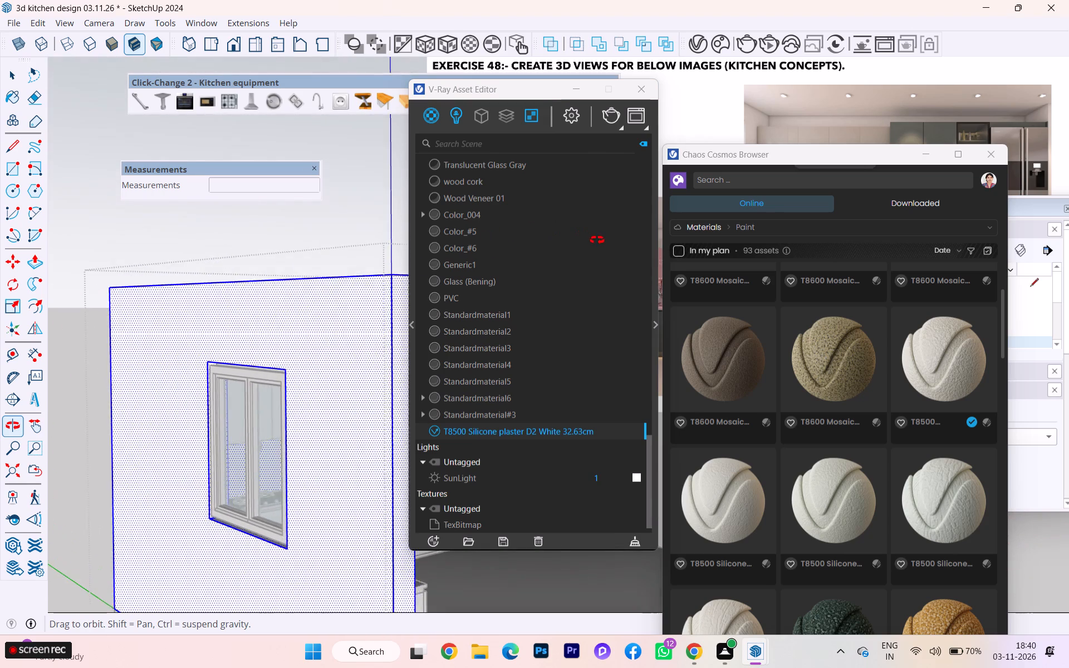
{"action": "middle_click_drag", "start_coordinate": [597, 240], "coordinate": [511, 264]}
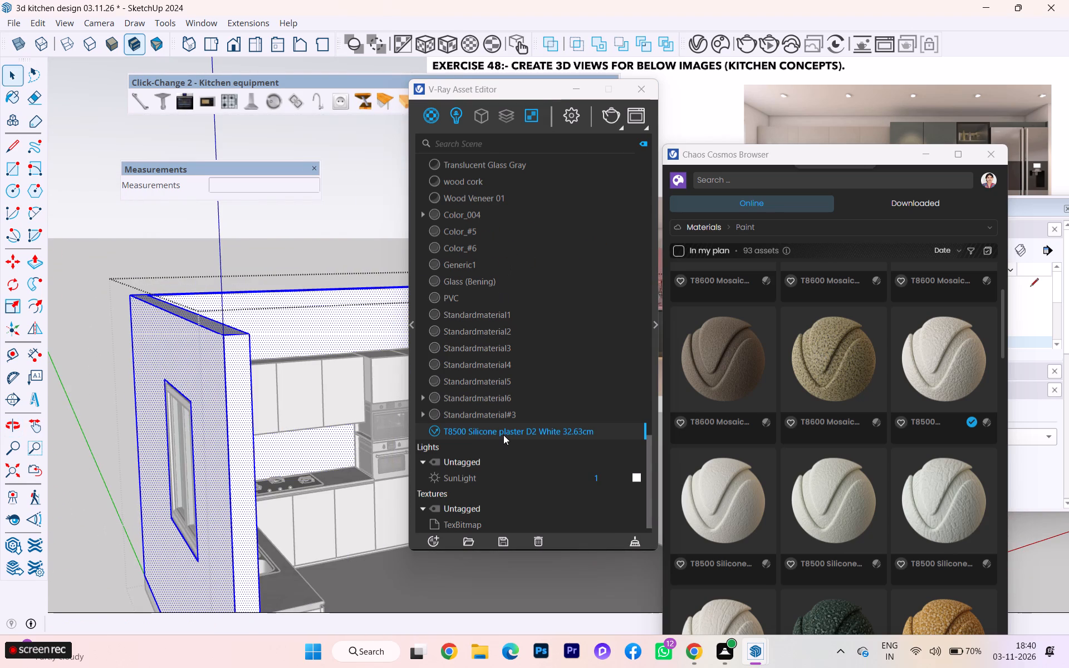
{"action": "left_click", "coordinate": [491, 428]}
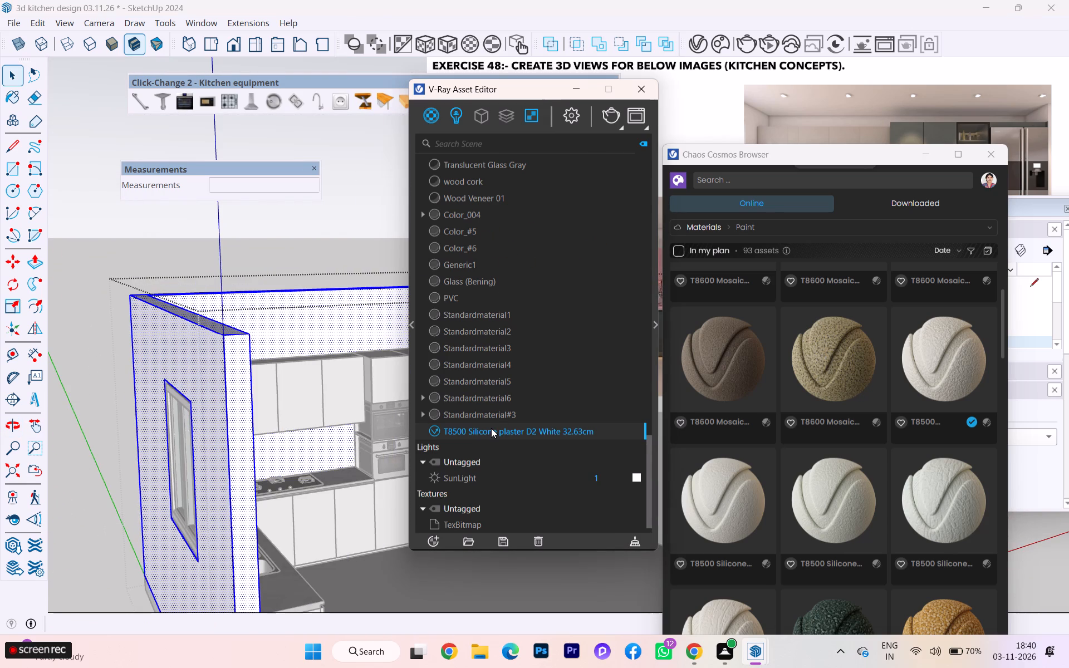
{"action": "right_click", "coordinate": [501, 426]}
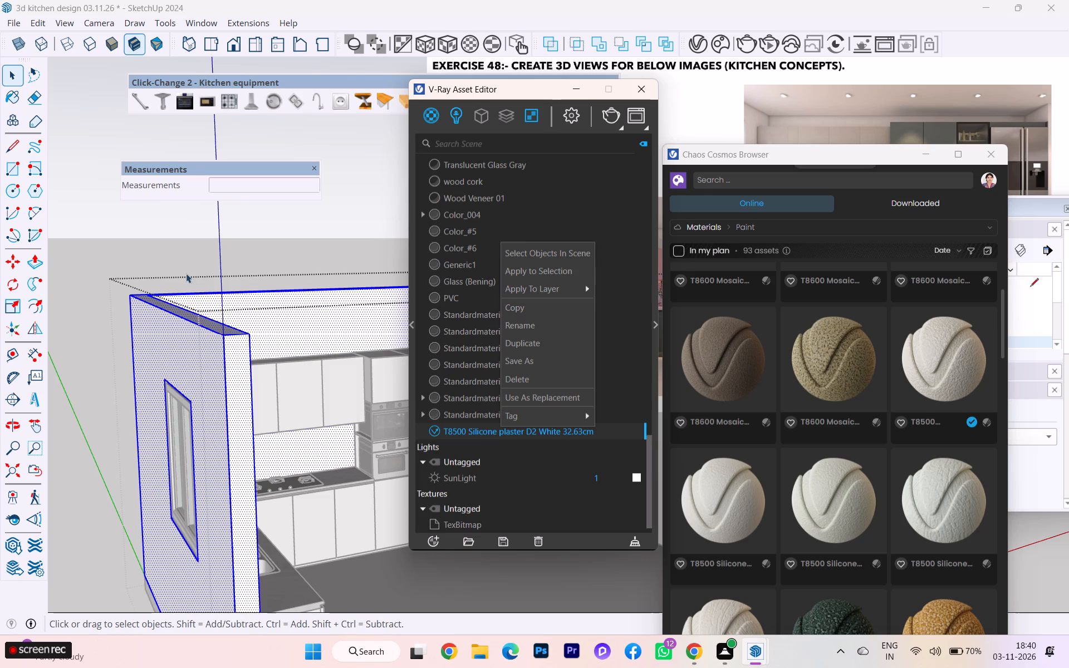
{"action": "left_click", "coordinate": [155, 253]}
Apply the T8500 Silicone plaster D2 White material to the narrow end face of the window wall.
{"action": "scroll", "coordinate": [195, 372], "scroll_direction": "up", "scroll_amount": 12}
{"action": "left_click", "coordinate": [285, 339]}
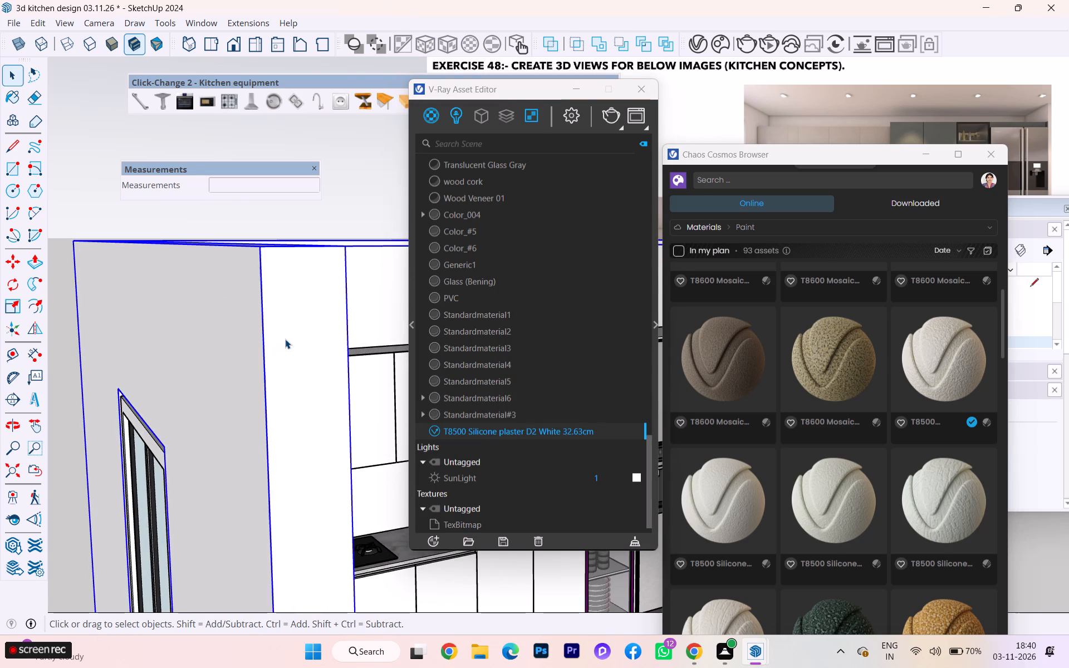
{"action": "double_click", "coordinate": [285, 339]}
{"action": "left_click", "coordinate": [284, 338]}
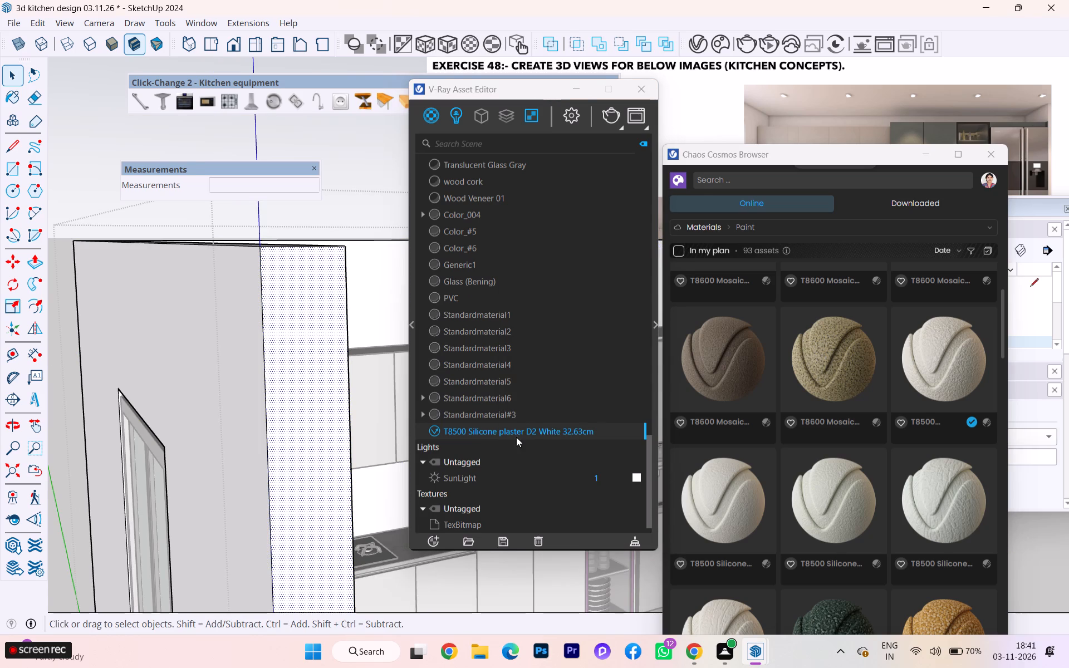
{"action": "right_click", "coordinate": [521, 423]}
{"action": "right_click", "coordinate": [521, 429]}
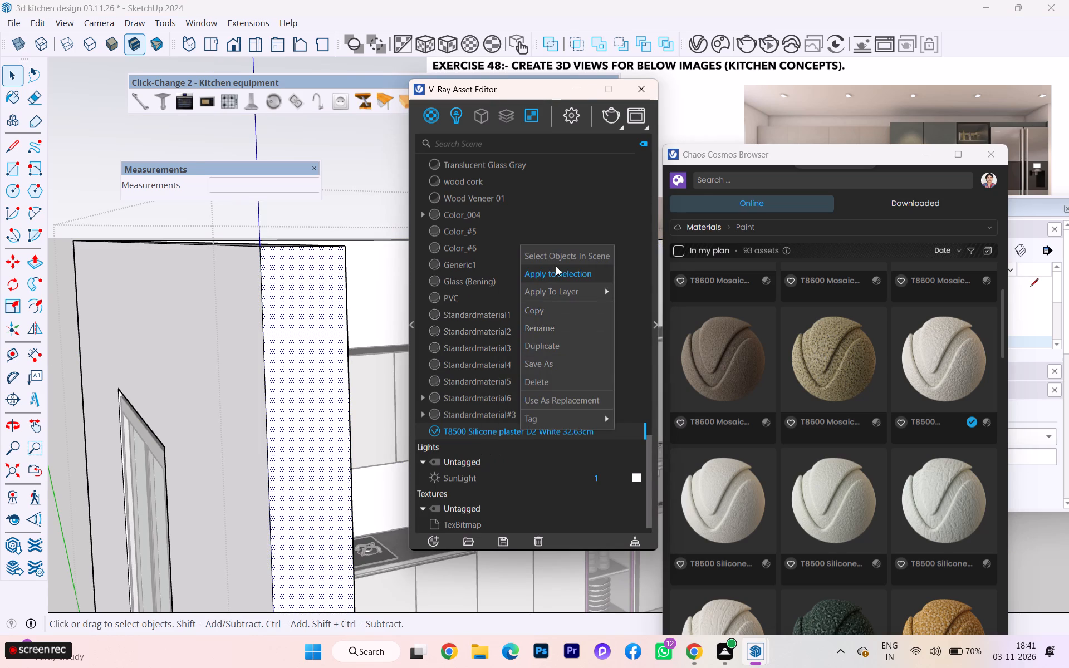
{"action": "left_click", "coordinate": [552, 272]}
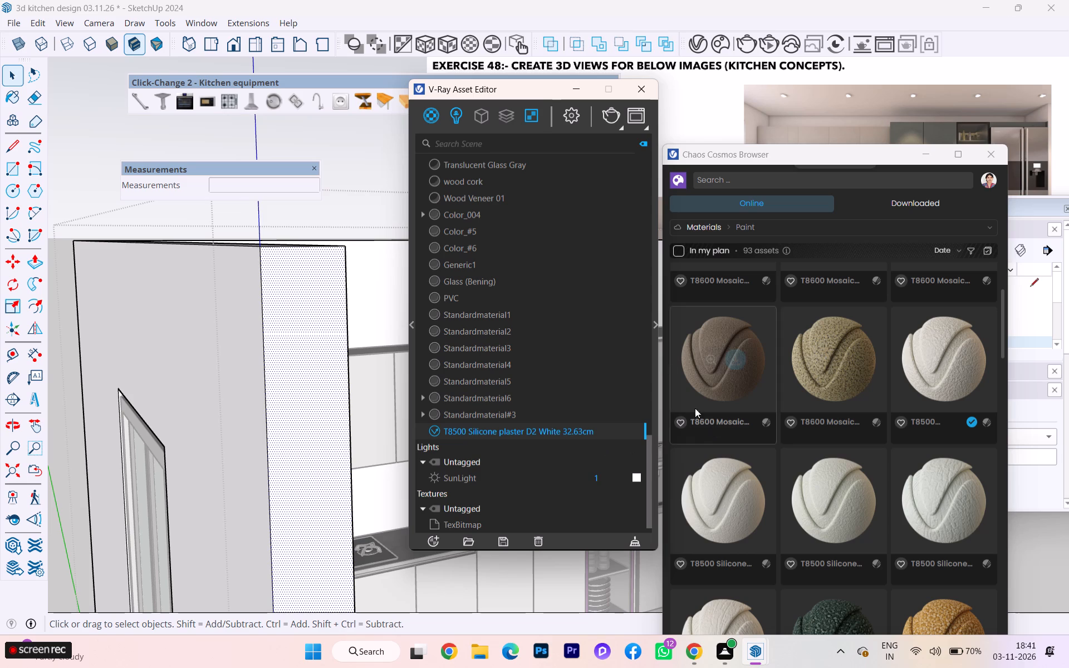
Open the T8500 Silicone plaster material's properties and turn off Can be Overridden.
{"action": "left_click", "coordinate": [654, 323]}
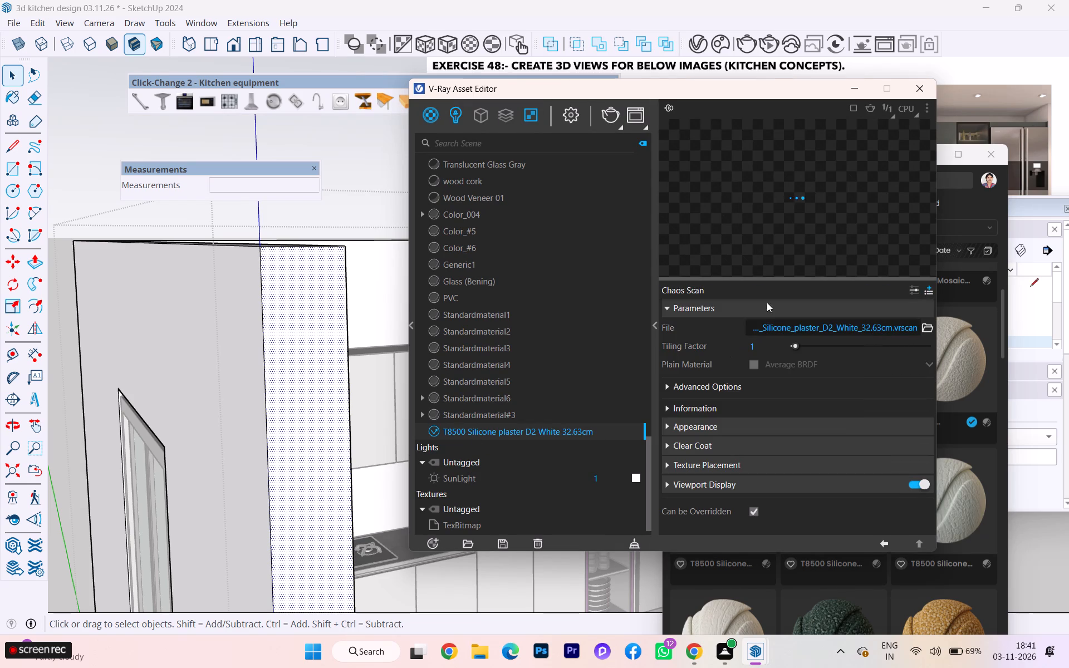
{"action": "scroll", "coordinate": [851, 200], "scroll_direction": "up", "scroll_amount": 3}
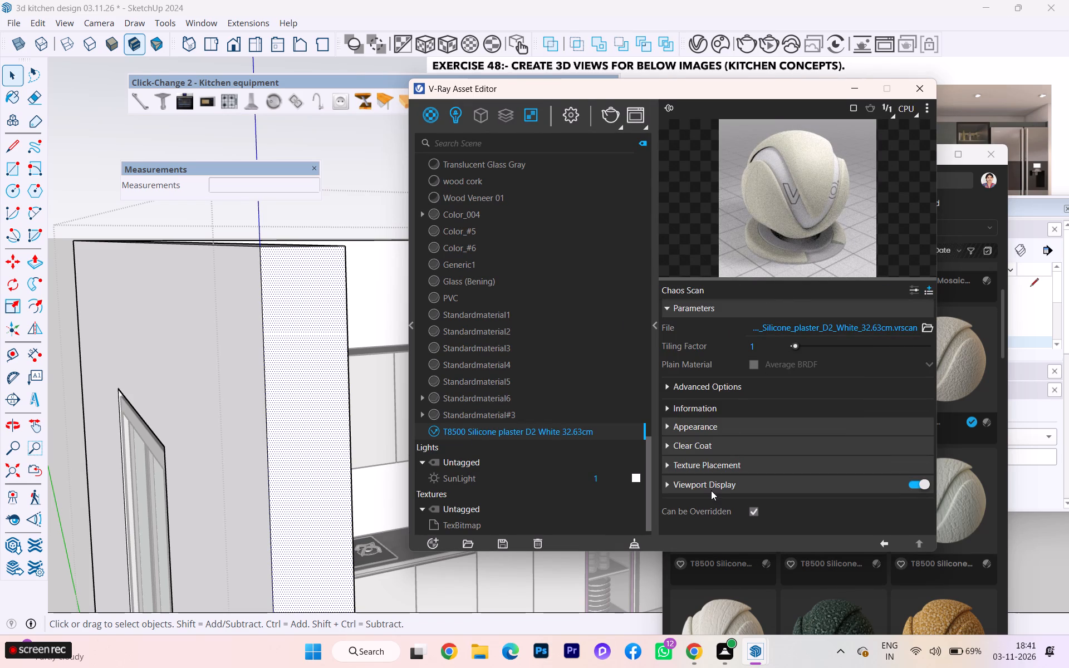
{"action": "left_click", "coordinate": [756, 510]}
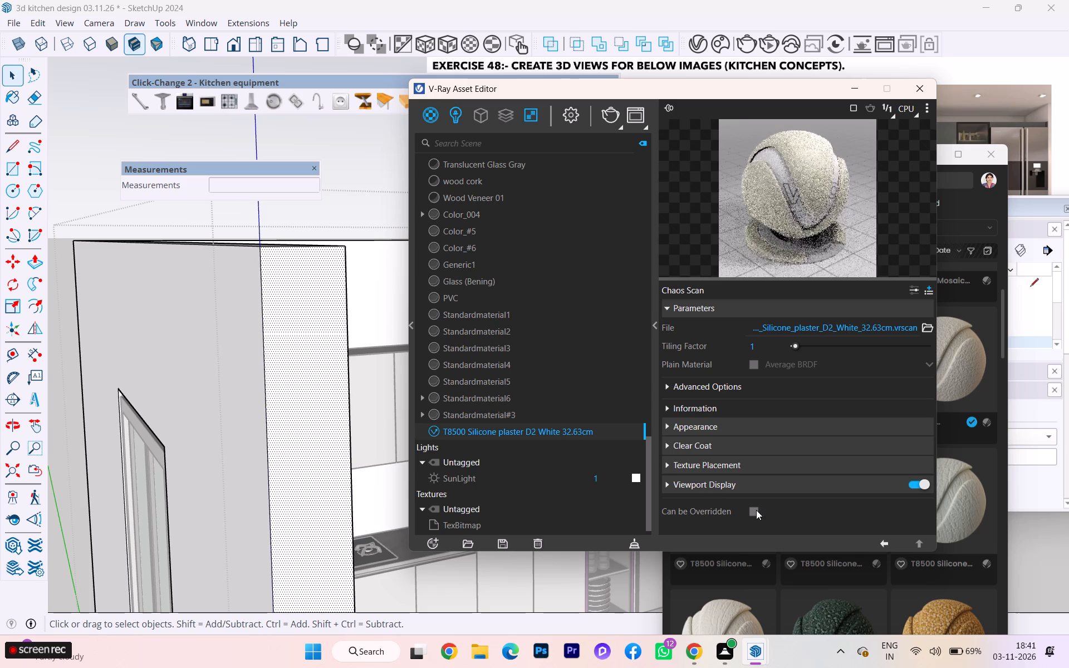
Switch the plaster material's preview scene to Wall and examine the rendered swatch.
{"action": "left_click", "coordinate": [925, 110]}
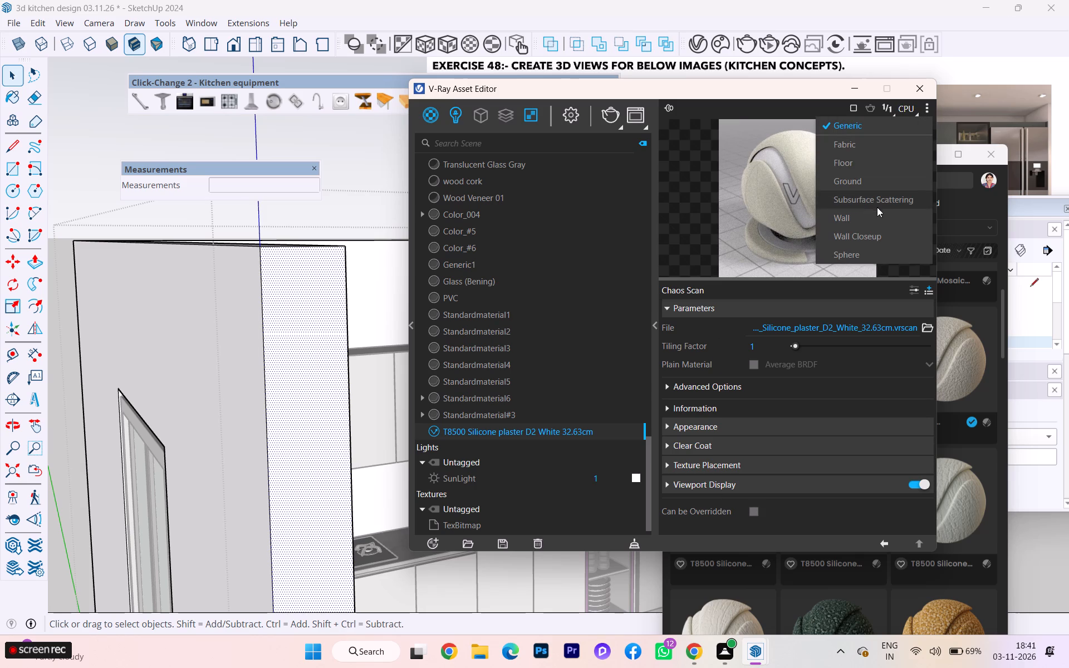
{"action": "left_click", "coordinate": [848, 219]}
{"action": "scroll", "coordinate": [800, 197], "scroll_direction": "up", "scroll_amount": 7}
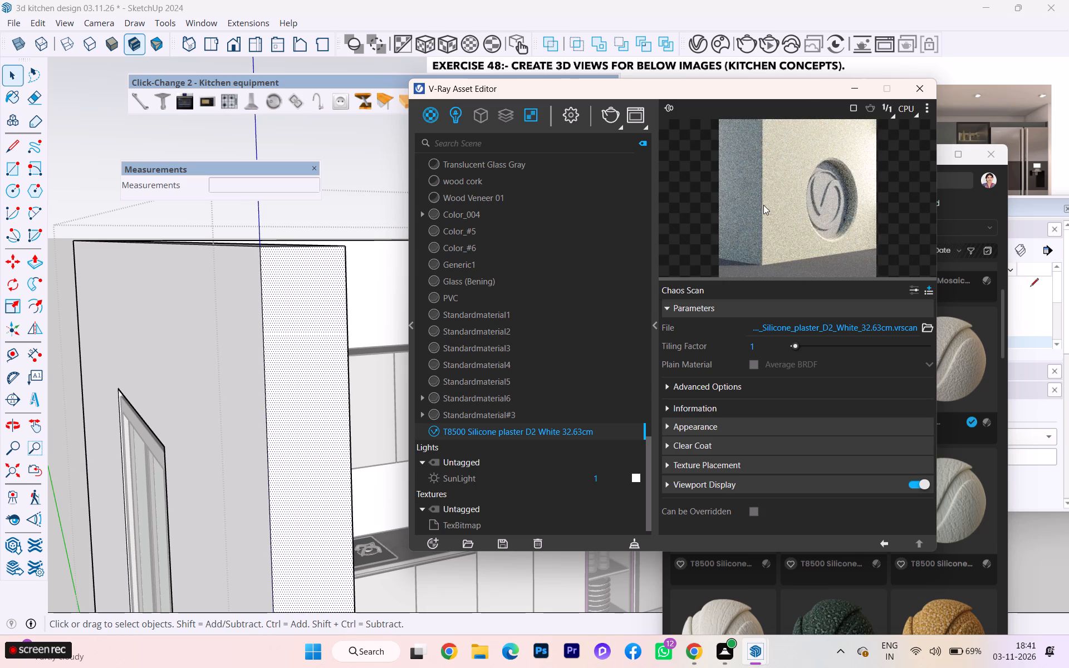
{"action": "scroll", "coordinate": [763, 205], "scroll_direction": "up", "scroll_amount": 2}
{"action": "scroll", "coordinate": [772, 205], "scroll_direction": "down", "scroll_amount": 1}
{"action": "scroll", "coordinate": [772, 205], "scroll_direction": "up", "scroll_amount": 14}
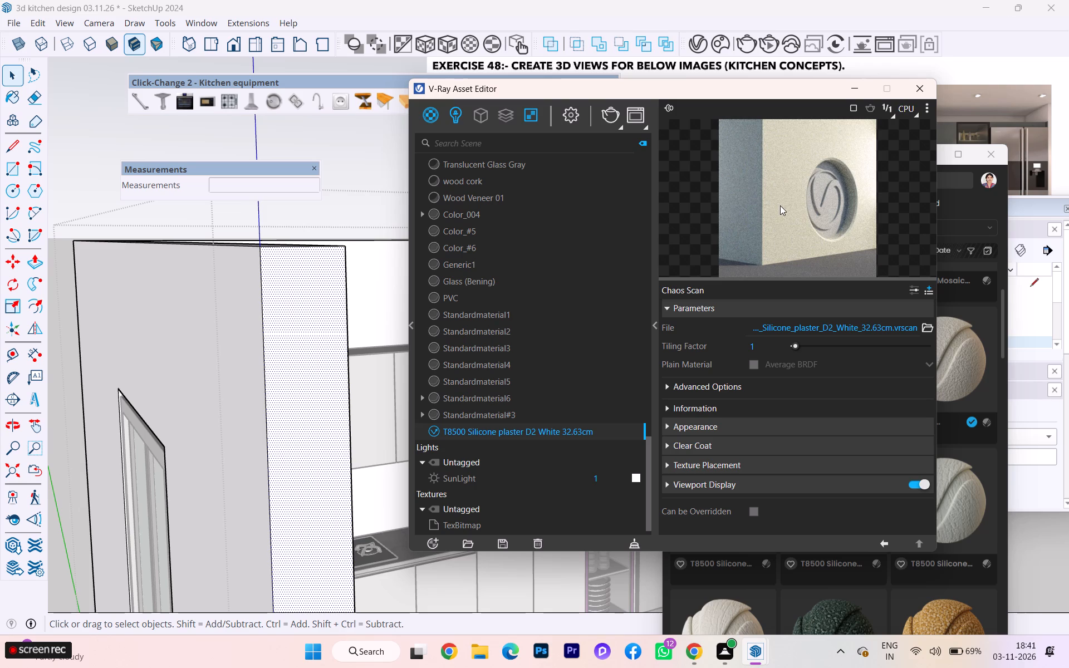
{"action": "scroll", "coordinate": [780, 205], "scroll_direction": "up", "scroll_amount": 2}
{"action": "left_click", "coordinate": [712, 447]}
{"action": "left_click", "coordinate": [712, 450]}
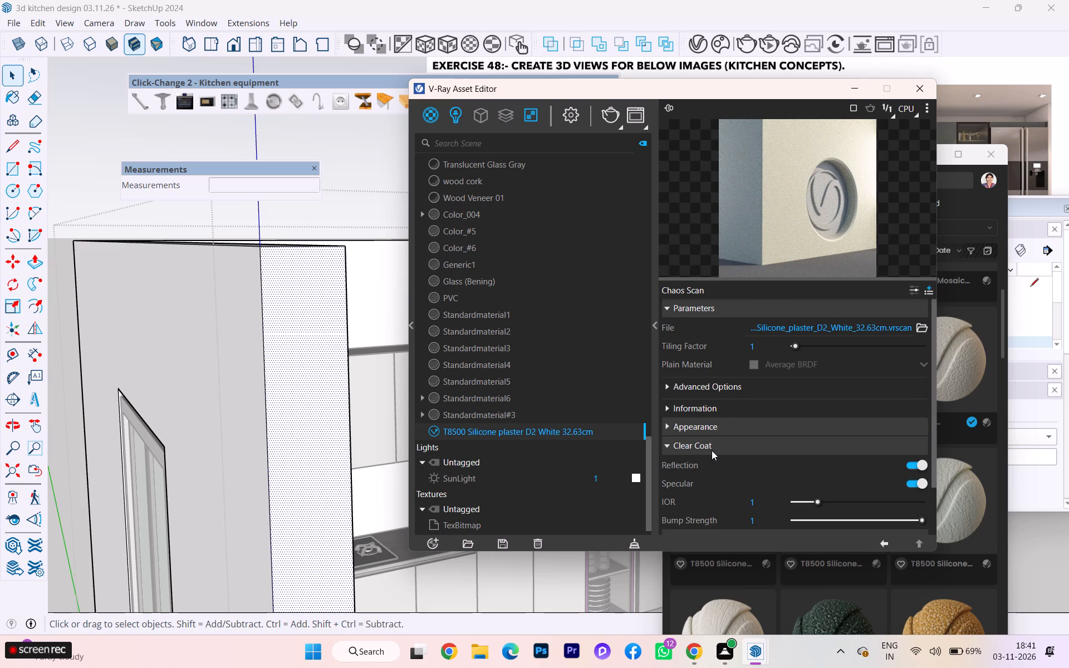
Set the plaster material's Tiling Factor to 45.
{"action": "left_click", "coordinate": [790, 347]}
{"action": "left_click", "coordinate": [800, 344]}
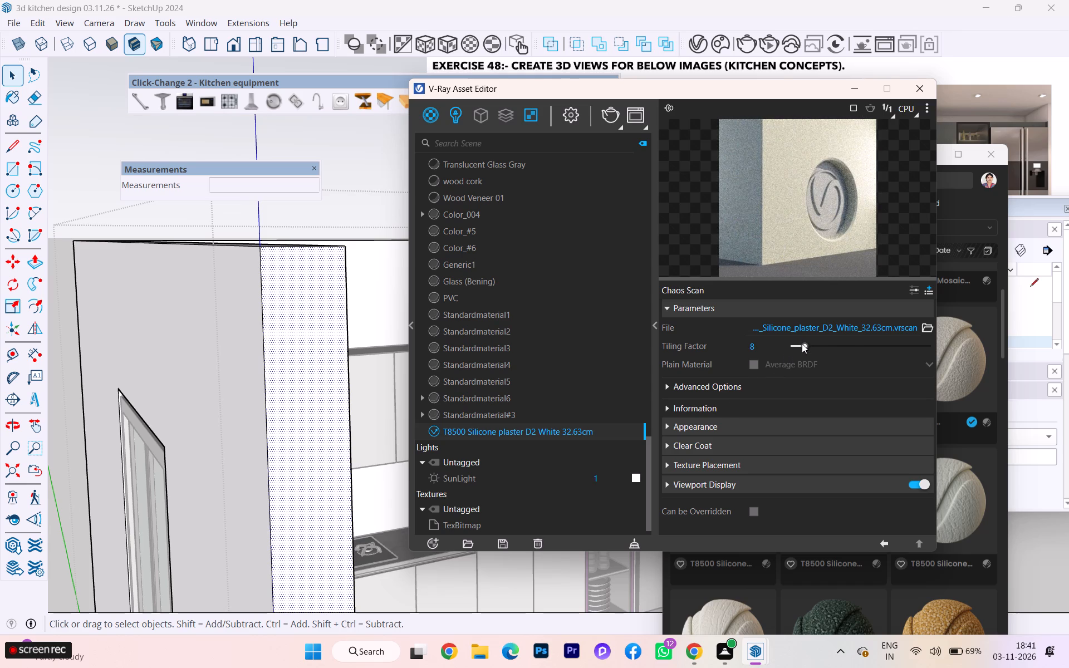
{"action": "left_click_drag", "start_coordinate": [802, 343], "coordinate": [854, 340]}
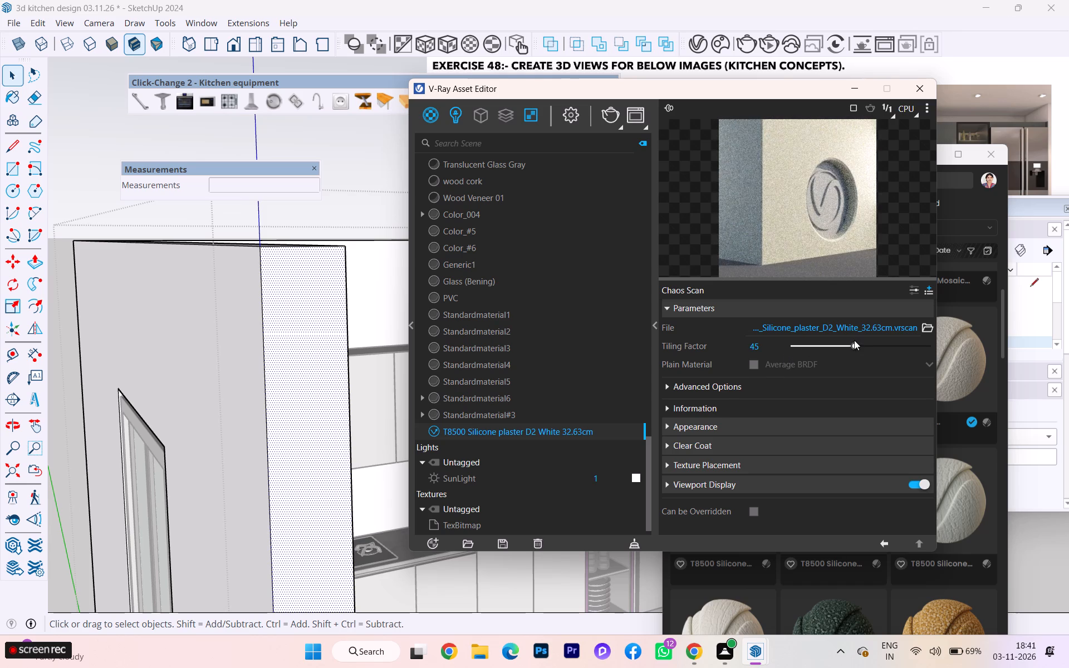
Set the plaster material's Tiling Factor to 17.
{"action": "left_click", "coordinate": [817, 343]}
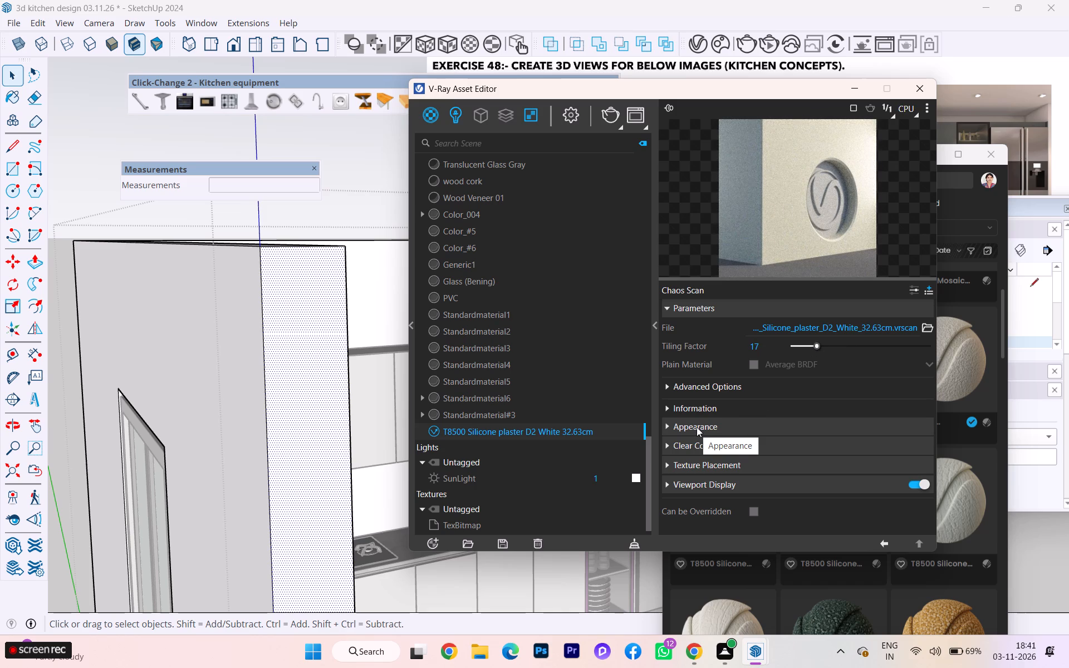
Set the plaster material's Viewport Display texture mode to Custom.
{"action": "left_click", "coordinate": [685, 489]}
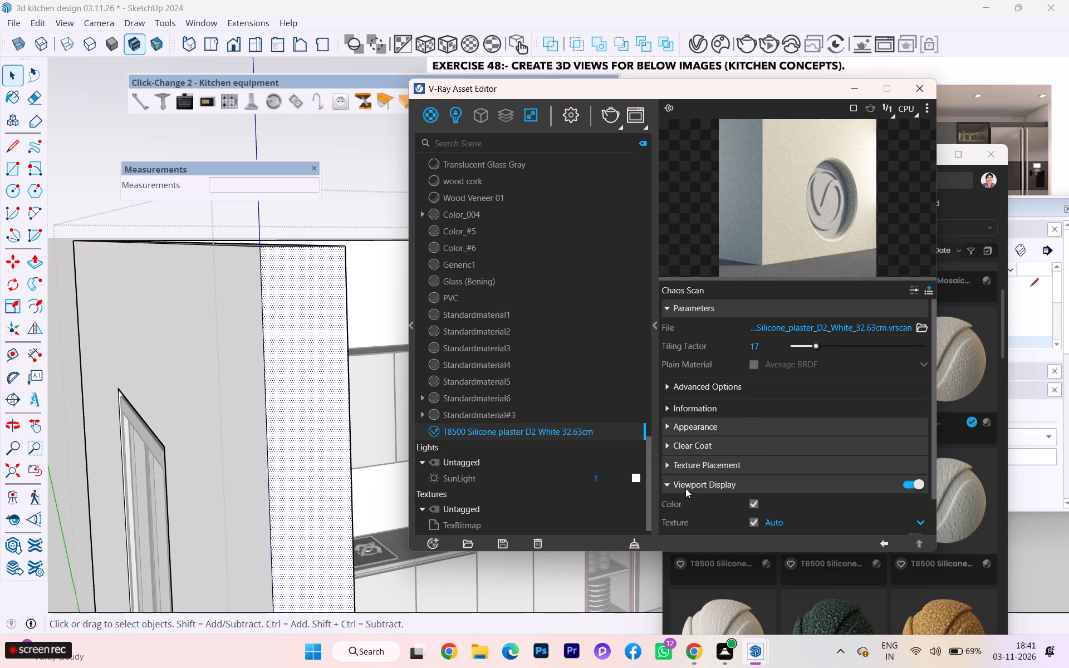
{"action": "scroll", "coordinate": [727, 495], "scroll_direction": "down", "scroll_amount": 2}
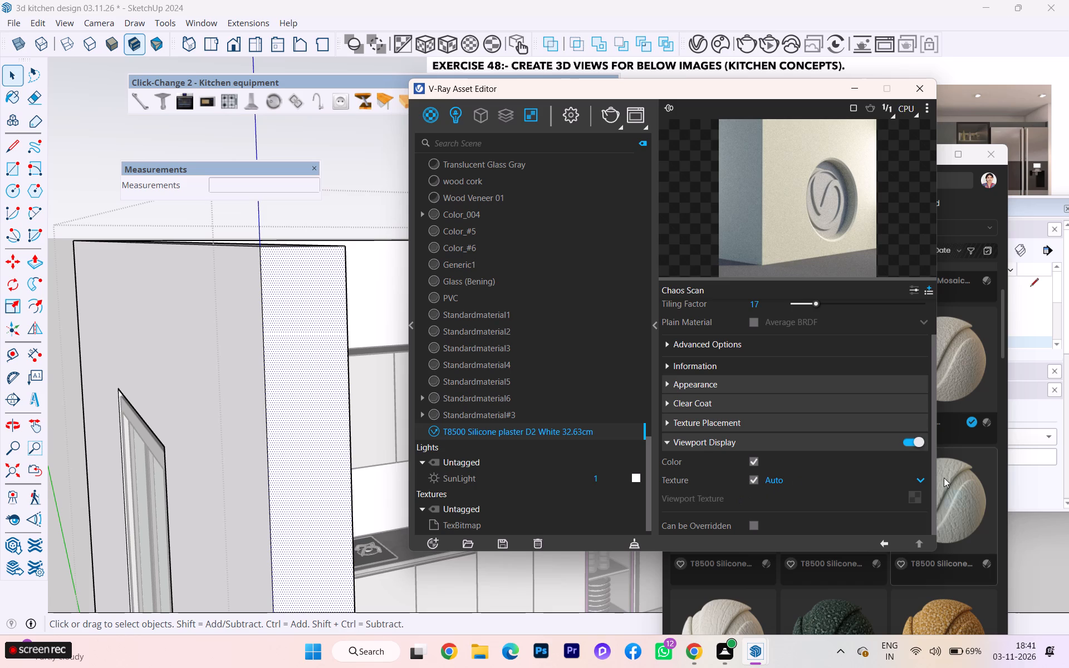
{"action": "left_click", "coordinate": [919, 474]}
{"action": "left_click", "coordinate": [787, 515]}
{"action": "scroll", "coordinate": [265, 362], "scroll_direction": "down", "scroll_amount": 1}
{"action": "scroll", "coordinate": [265, 362], "scroll_direction": "up", "scroll_amount": 1}
{"action": "scroll", "coordinate": [265, 363], "scroll_direction": "down", "scroll_amount": 2}
Examine the plaster texture's pattern on the window wall's end and long faces from several angles.
{"action": "middle_click", "coordinate": [285, 395]}
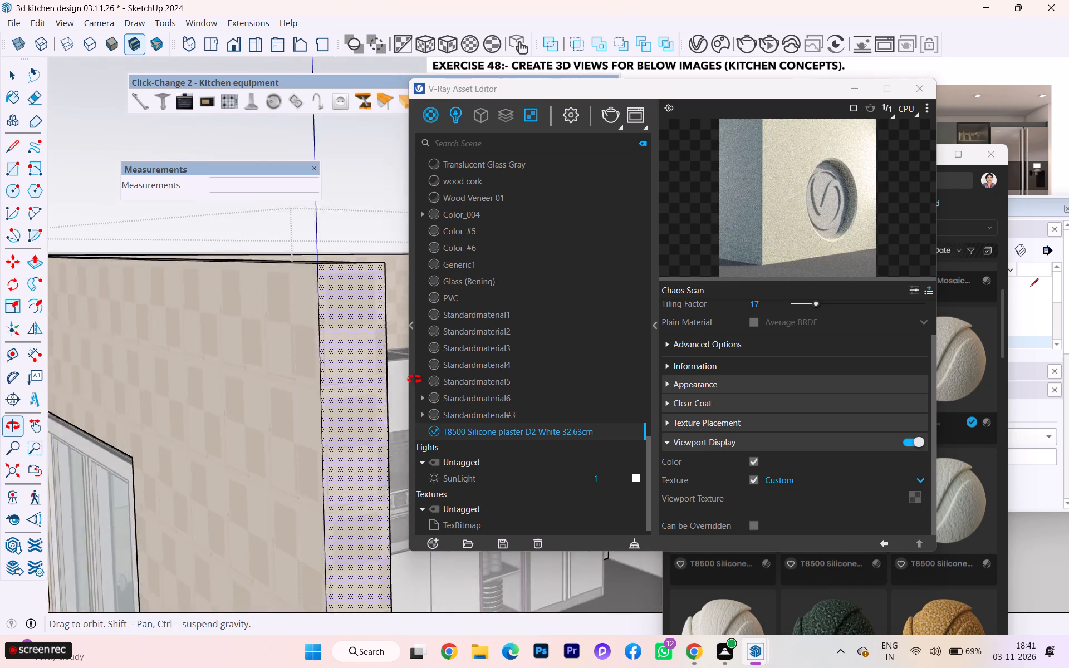
{"action": "scroll", "coordinate": [729, 233], "scroll_direction": "up", "scroll_amount": 1}
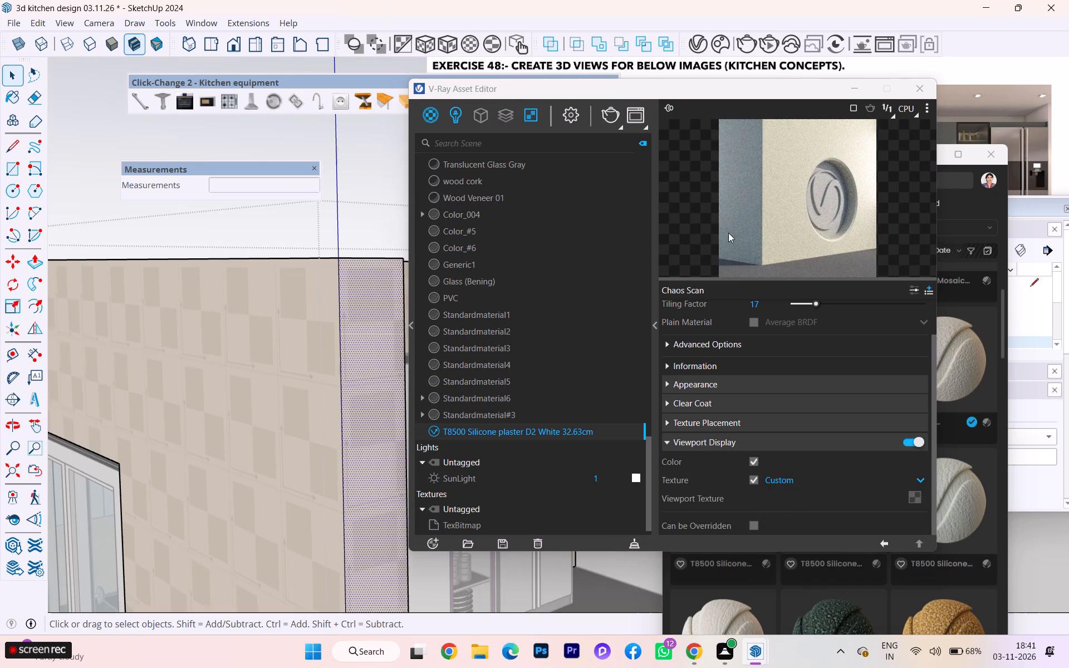
{"action": "scroll", "coordinate": [217, 351], "scroll_direction": "up", "scroll_amount": 9}
{"action": "scroll", "coordinate": [343, 333], "scroll_direction": "down", "scroll_amount": 1}
{"action": "scroll", "coordinate": [343, 333], "scroll_direction": "up", "scroll_amount": 2}
{"action": "scroll", "coordinate": [281, 336], "scroll_direction": "down", "scroll_amount": 2}
{"action": "scroll", "coordinate": [275, 337], "scroll_direction": "up", "scroll_amount": 1}
{"action": "scroll", "coordinate": [272, 338], "scroll_direction": "down", "scroll_amount": 4}
{"action": "scroll", "coordinate": [229, 343], "scroll_direction": "up", "scroll_amount": 3}
{"action": "scroll", "coordinate": [229, 343], "scroll_direction": "down", "scroll_amount": 3}
{"action": "scroll", "coordinate": [231, 349], "scroll_direction": "up", "scroll_amount": 1}
{"action": "scroll", "coordinate": [237, 347], "scroll_direction": "down", "scroll_amount": 5}
{"action": "middle_click_drag", "start_coordinate": [374, 335], "coordinate": [65, 348]}
{"action": "middle_click_drag", "start_coordinate": [269, 318], "coordinate": [79, 361]}
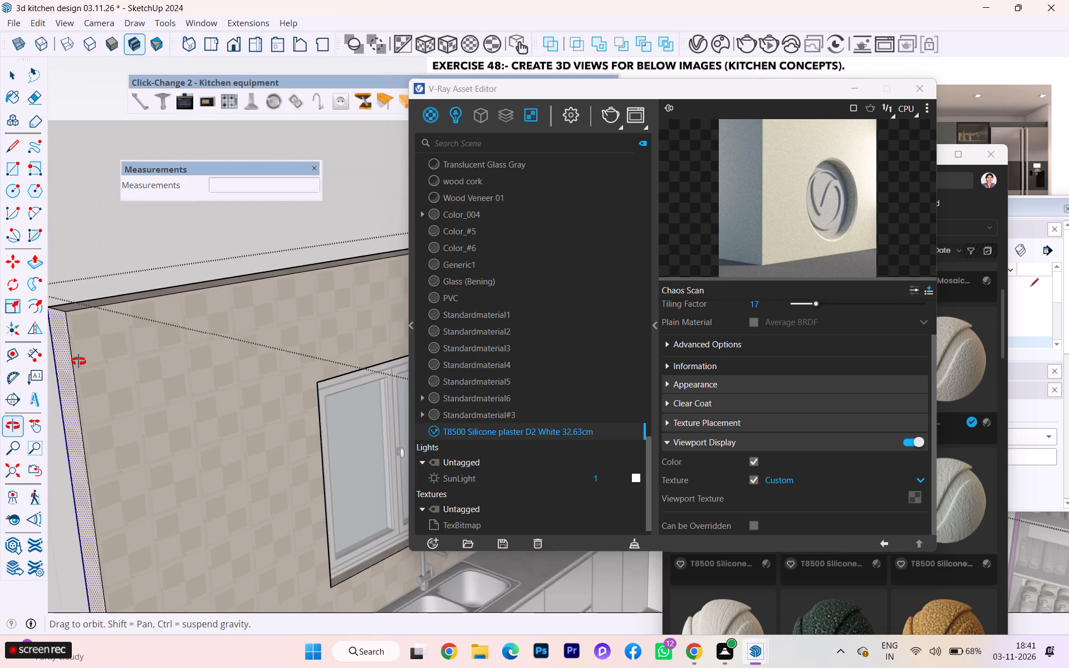
{"action": "middle_click_drag", "start_coordinate": [79, 361], "coordinate": [157, 346]}
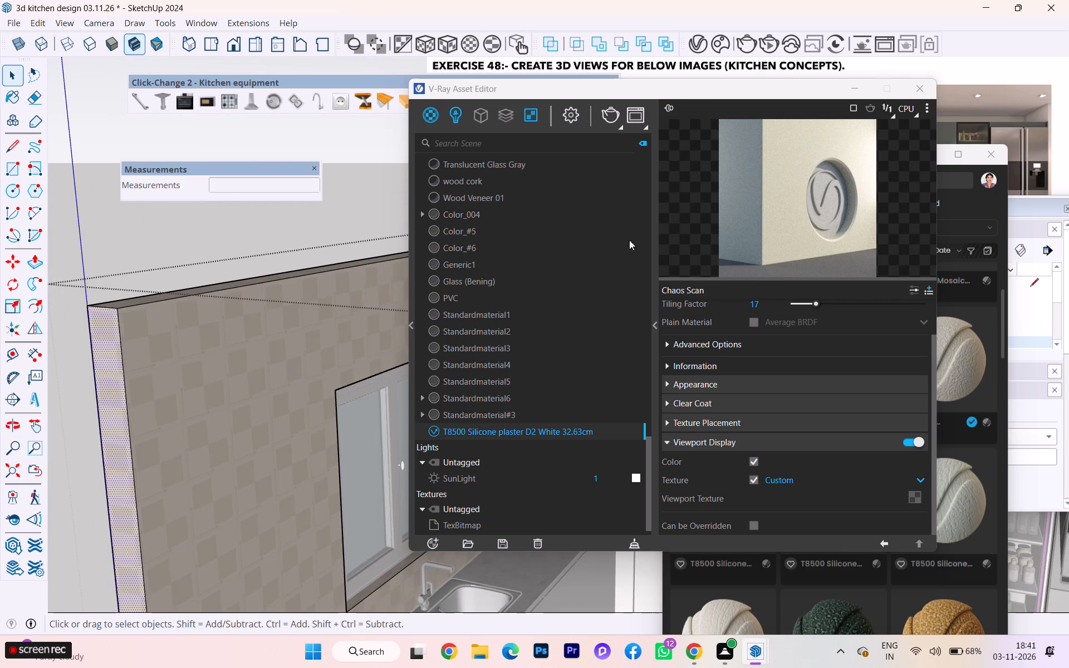
Select all connected faces and edges of the window wall.
{"action": "triple_click", "coordinate": [197, 365]}
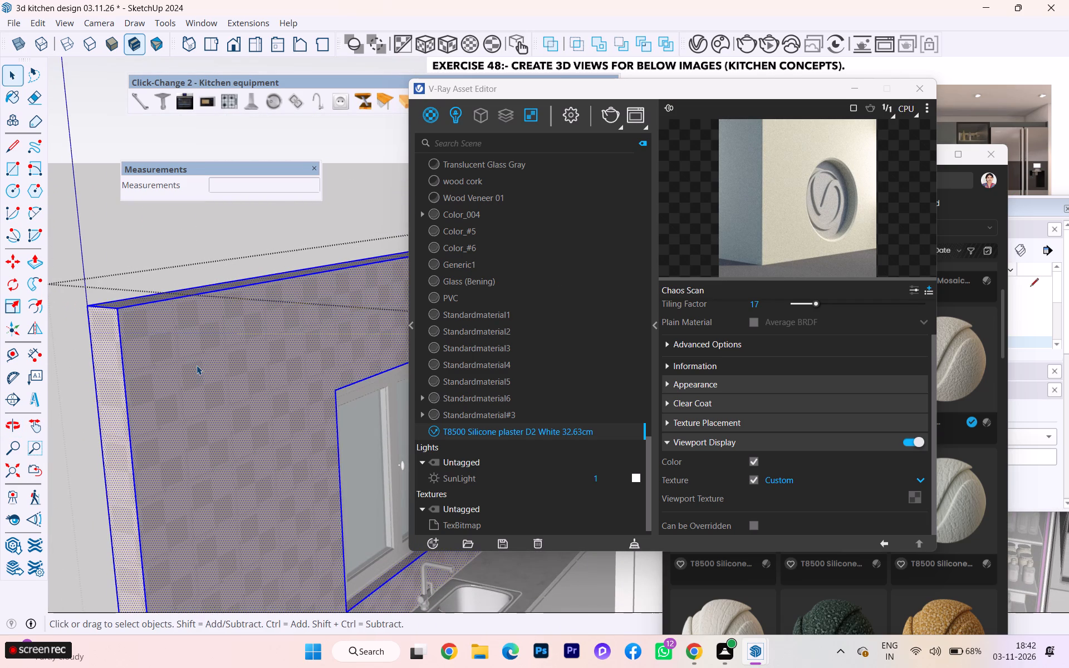
{"action": "scroll", "coordinate": [752, 468], "scroll_direction": "down", "scroll_amount": 3}
Set the plaster material's Tiling Factor to 11 and collapse its Viewport Display settings.
{"action": "left_click", "coordinate": [753, 527]}
{"action": "left_click", "coordinate": [753, 527]}
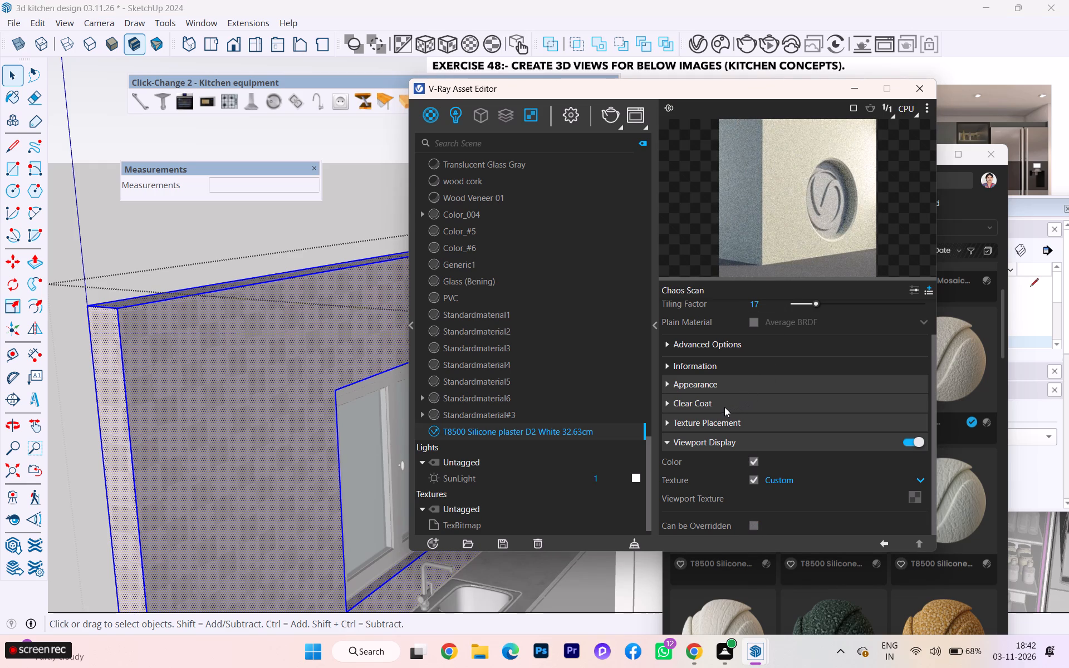
{"action": "left_click_drag", "start_coordinate": [811, 302], "coordinate": [792, 303]}
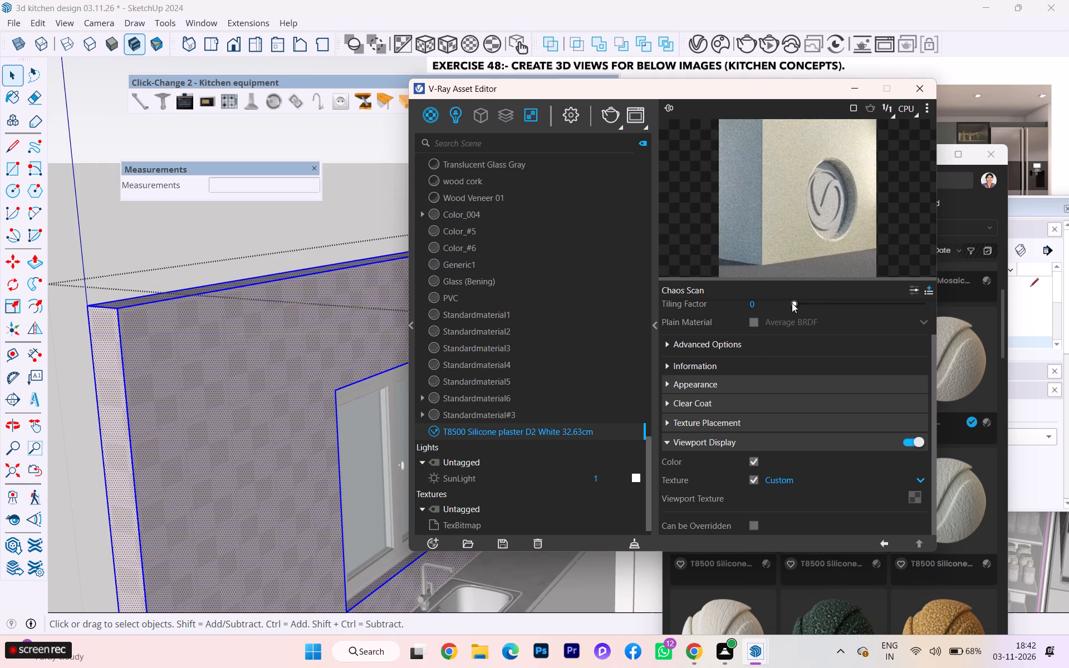
{"action": "left_click_drag", "start_coordinate": [794, 302], "coordinate": [808, 301]}
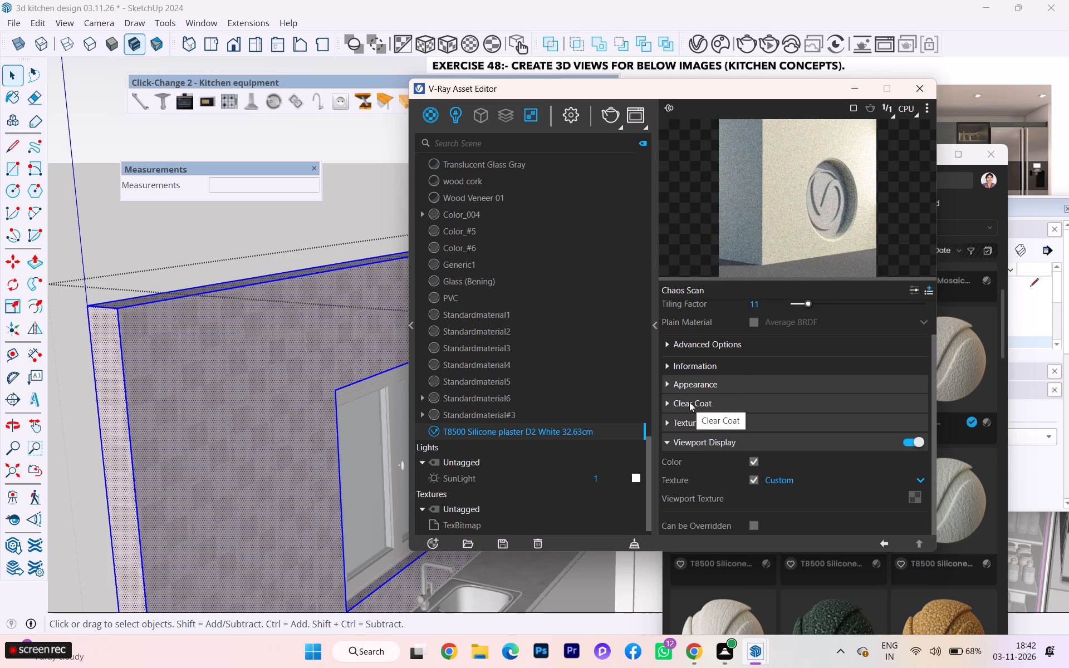
{"action": "left_click", "coordinate": [702, 441]}
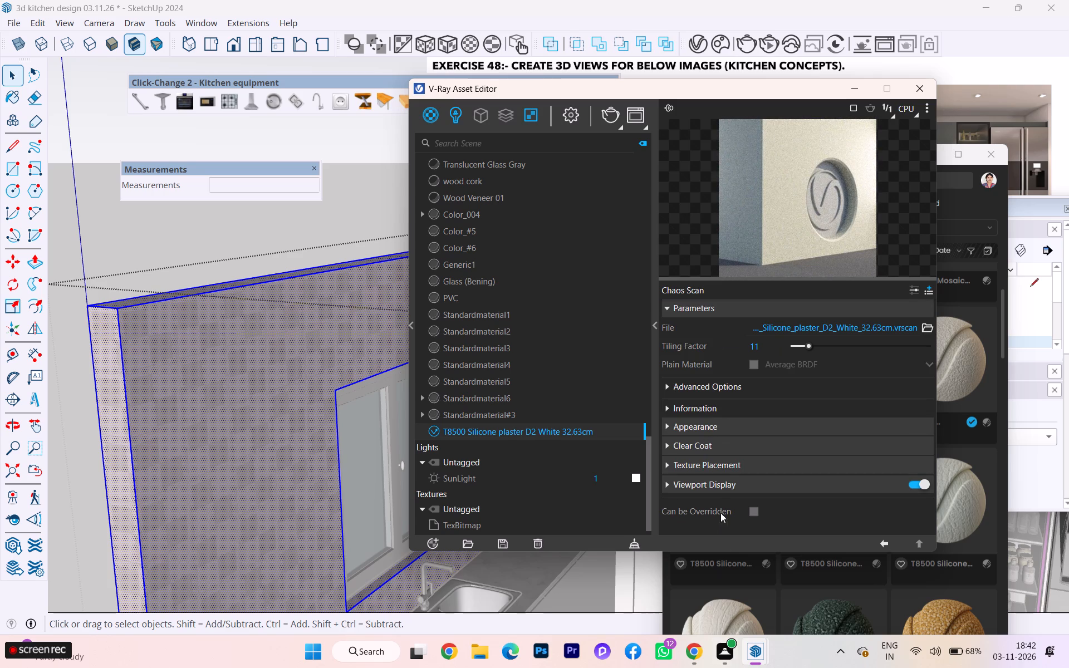
{"action": "scroll", "coordinate": [924, 334], "scroll_direction": "up", "scroll_amount": 2}
Leave the plaster's settings, close the V-Ray log window, and make the 0123_DarkMagenta host material editable in V-Ray.
{"action": "left_click", "coordinate": [880, 549]}
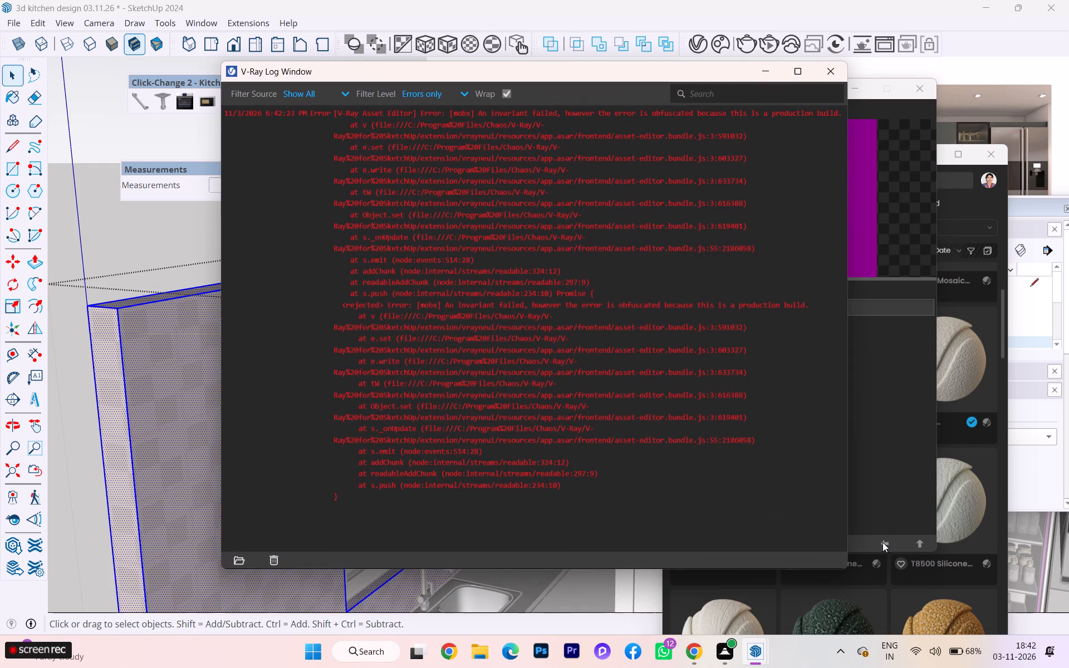
{"action": "left_click", "coordinate": [835, 67]}
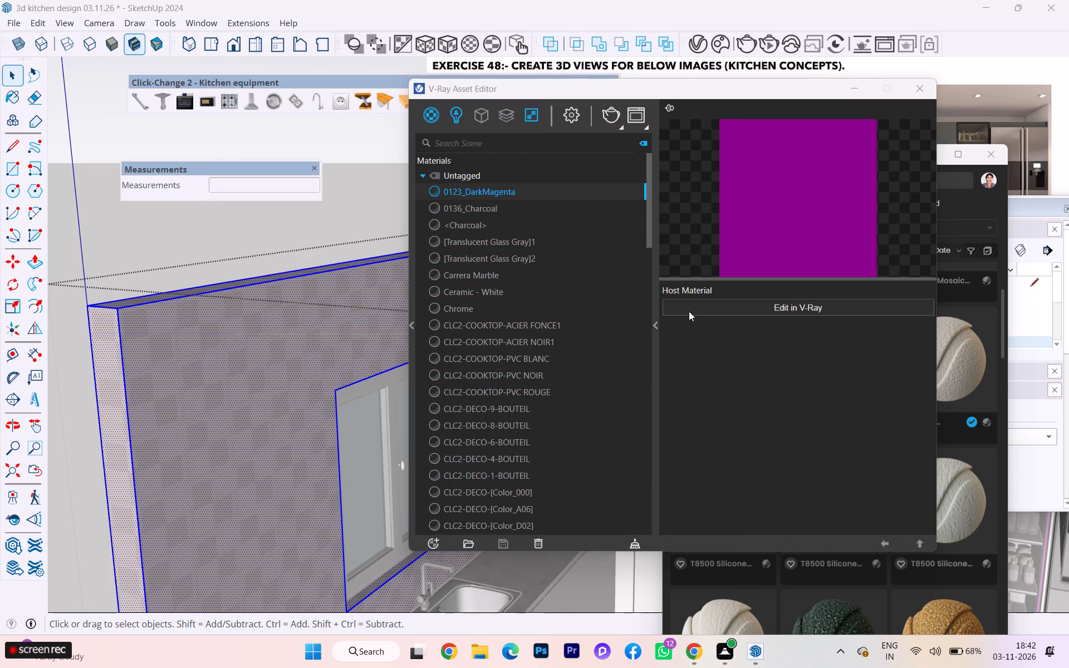
{"action": "left_click", "coordinate": [771, 305]}
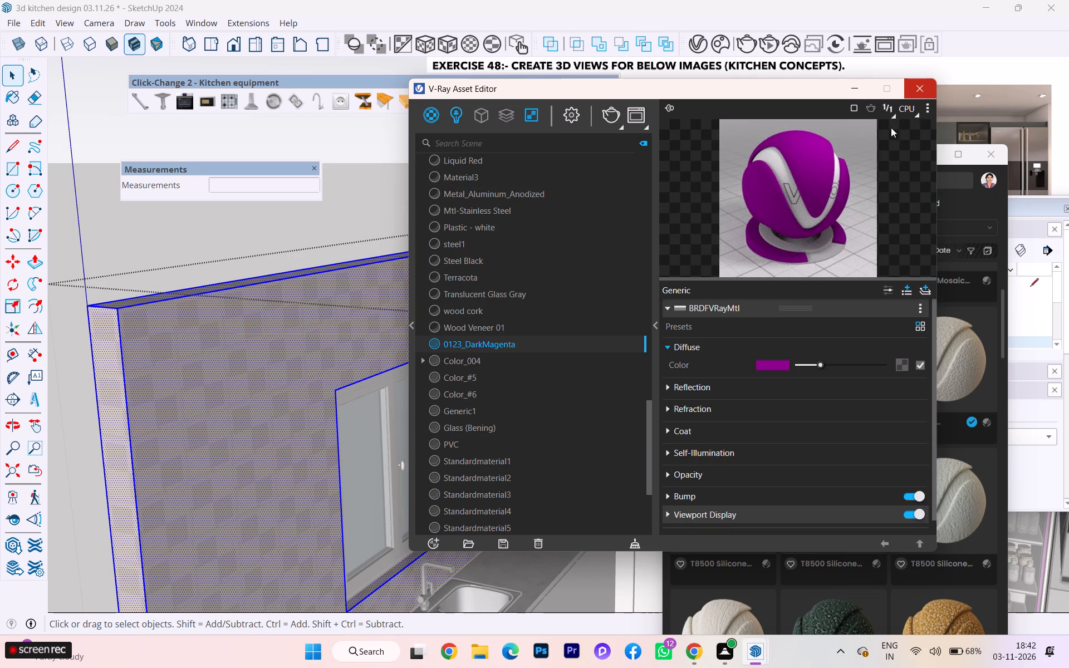
Reopen the T8500 Silicone plaster material and set its Texture Placement Repeat U/V to 0 and 0.
{"action": "scroll", "coordinate": [589, 306], "scroll_direction": "down", "scroll_amount": 4}
{"action": "scroll", "coordinate": [595, 341], "scroll_direction": "up", "scroll_amount": 1}
{"action": "scroll", "coordinate": [595, 342], "scroll_direction": "down", "scroll_amount": 2}
{"action": "left_click", "coordinate": [555, 417]}
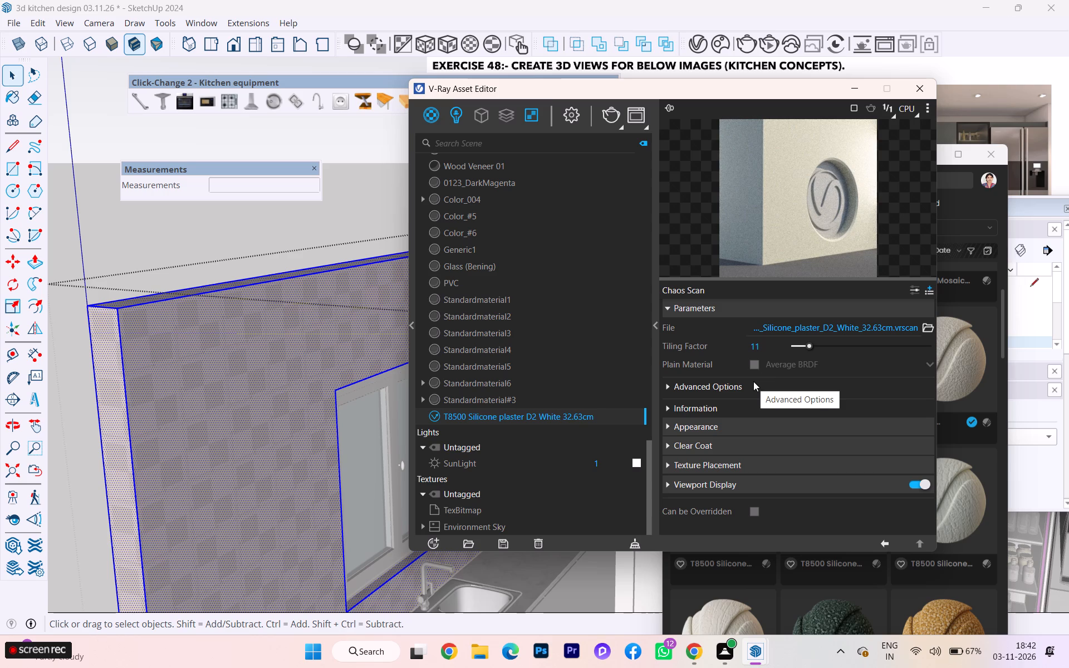
{"action": "left_click", "coordinate": [729, 463]}
{"action": "scroll", "coordinate": [802, 493], "scroll_direction": "down", "scroll_amount": 2}
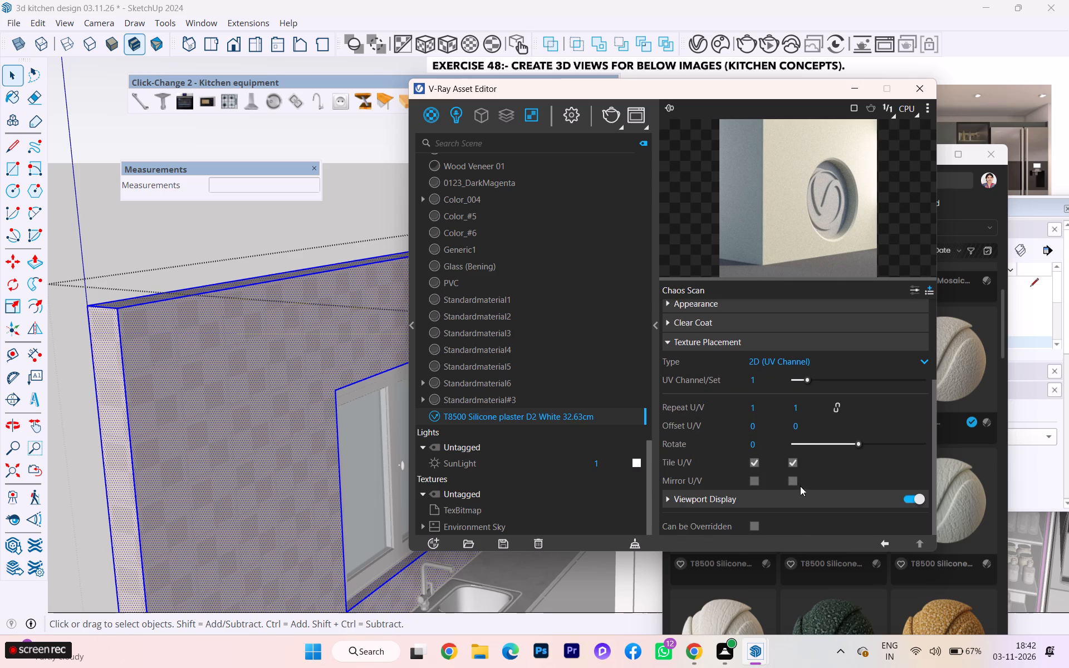
{"action": "left_click", "coordinate": [802, 410]}
{"action": "key", "text": "BackSpace"}
{"action": "key", "text": "0"}
{"action": "left_click", "coordinate": [772, 413]}
{"action": "key", "text": "0"}
{"action": "key", "text": "BackSpace"}
{"action": "key", "text": "BackSpace"}
{"action": "key", "text": "0"}
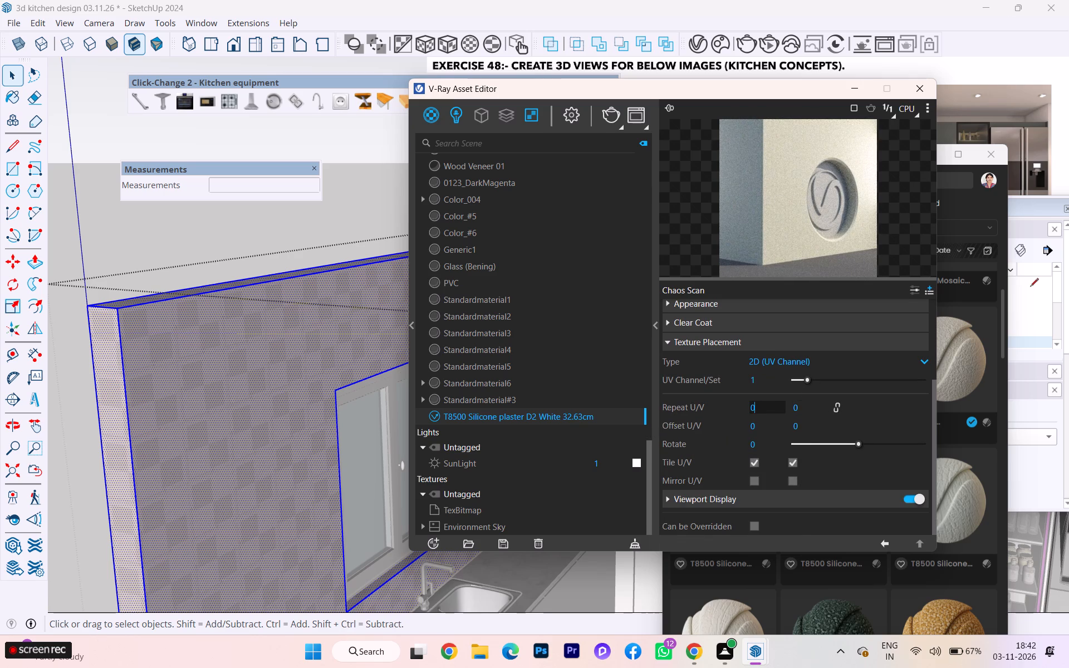
{"action": "key", "text": "Return"}
Link the plaster material's Repeat U and V values.
{"action": "left_click", "coordinate": [840, 411]}
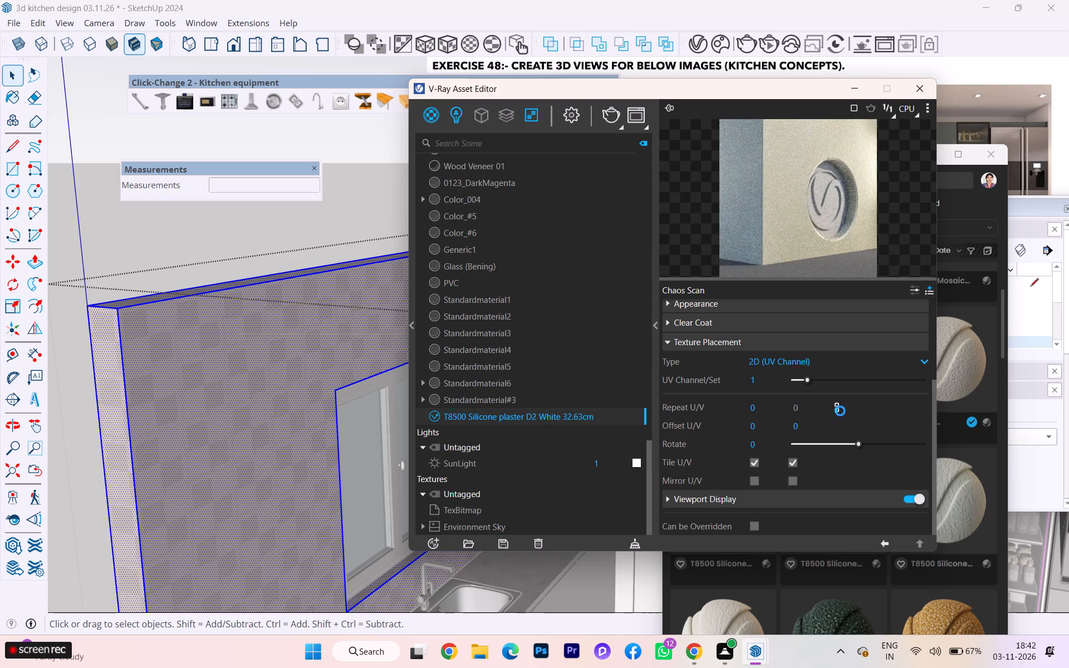
{"action": "left_click", "coordinate": [800, 404]}
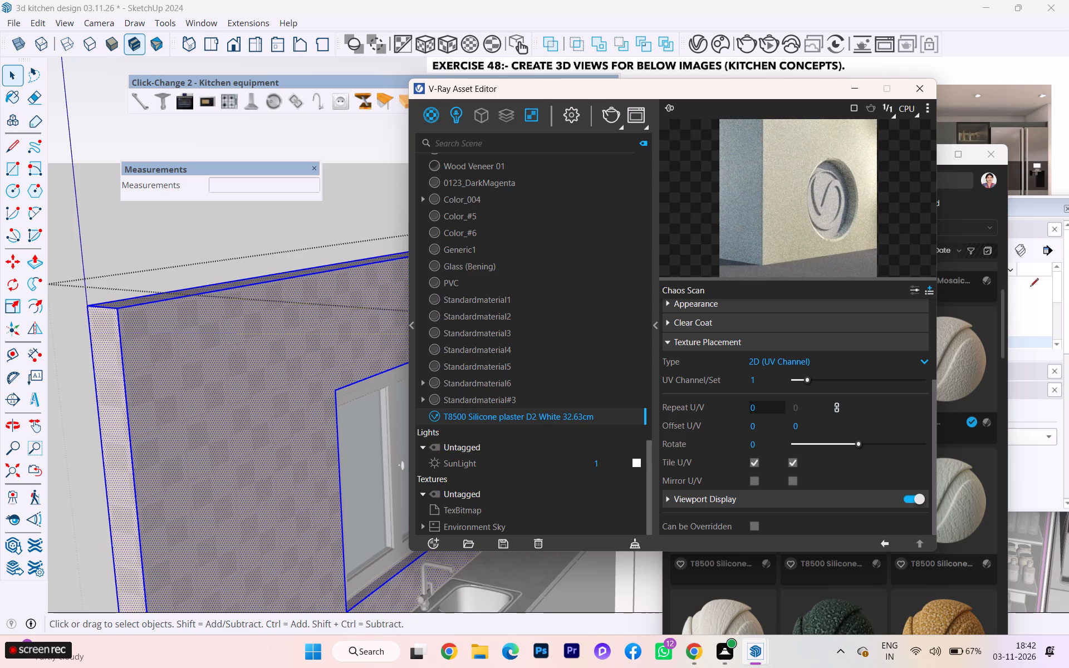
{"action": "left_click", "coordinate": [767, 406]}
{"action": "left_click", "coordinate": [673, 469]}
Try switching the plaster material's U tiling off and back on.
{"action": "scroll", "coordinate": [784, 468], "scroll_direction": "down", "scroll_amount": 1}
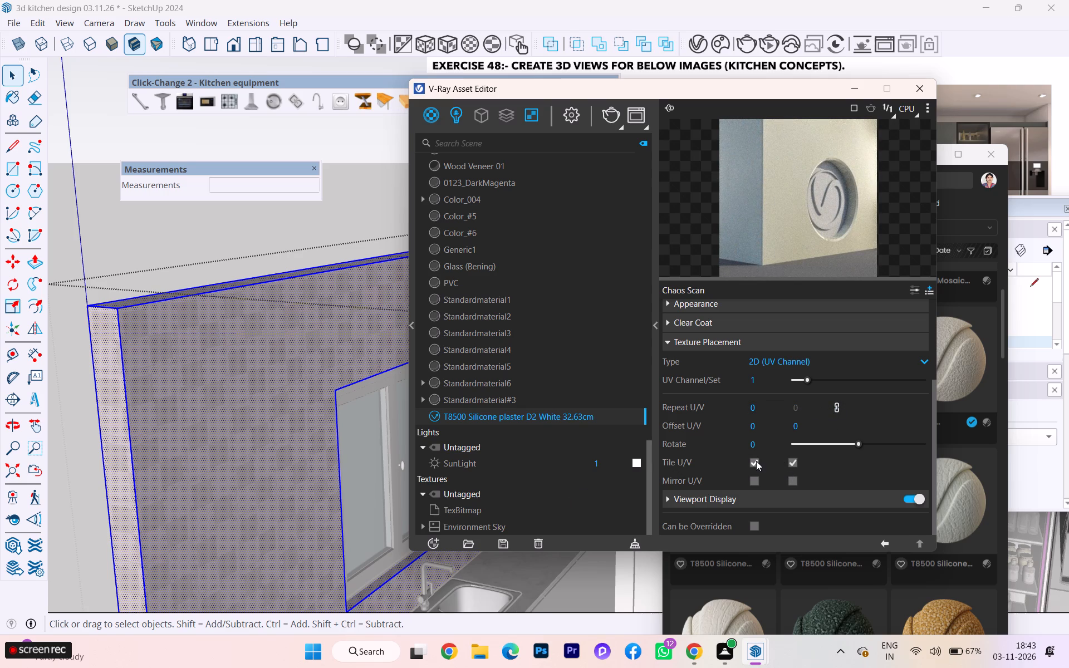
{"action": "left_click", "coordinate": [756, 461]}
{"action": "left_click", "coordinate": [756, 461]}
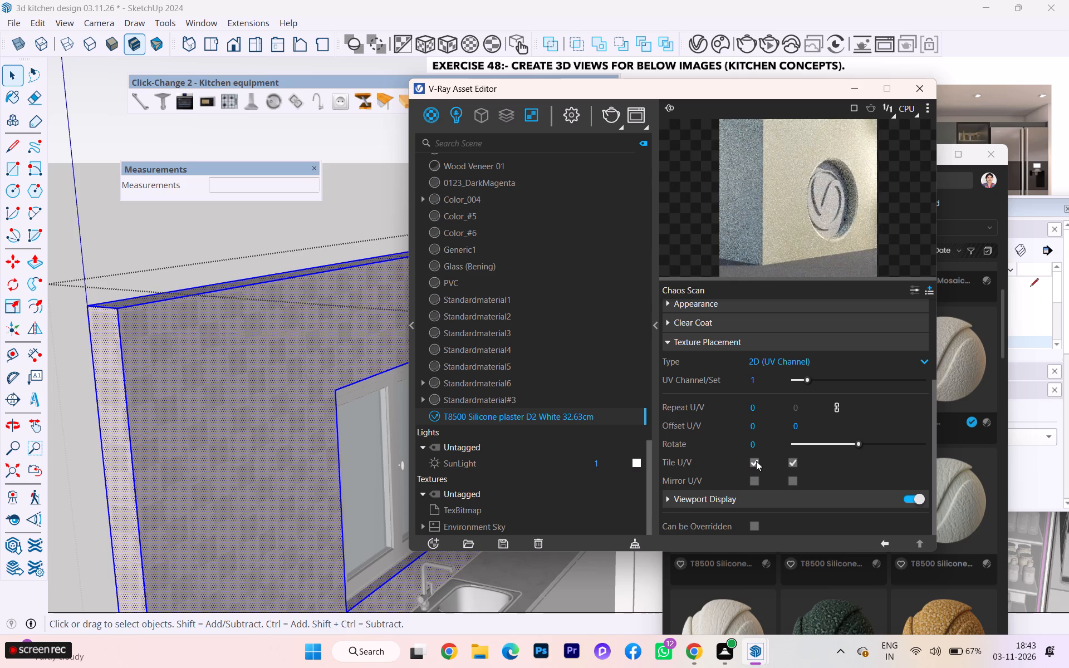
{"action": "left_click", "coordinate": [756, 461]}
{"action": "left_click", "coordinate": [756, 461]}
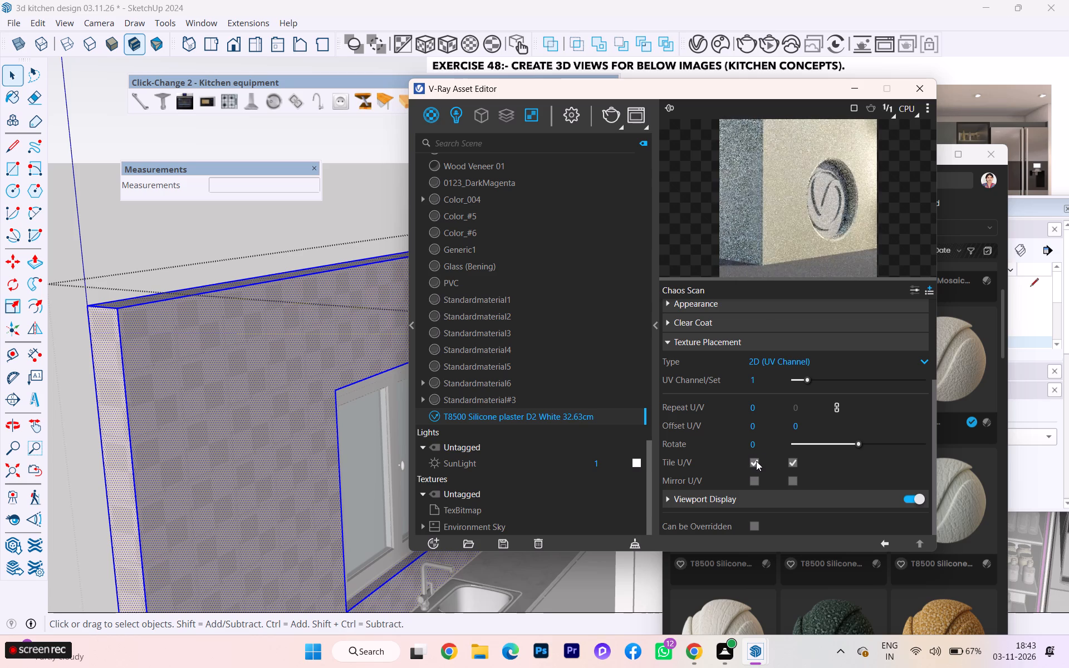
Expand the Appearance settings of the T8500 Silicone plaster material and enable its Filter option.
{"action": "scroll", "coordinate": [756, 461], "scroll_direction": "down", "scroll_amount": 5}
{"action": "scroll", "coordinate": [767, 470], "scroll_direction": "up", "scroll_amount": 1}
{"action": "scroll", "coordinate": [767, 470], "scroll_direction": "down", "scroll_amount": 1}
{"action": "scroll", "coordinate": [767, 470], "scroll_direction": "up", "scroll_amount": 1}
{"action": "scroll", "coordinate": [767, 470], "scroll_direction": "down", "scroll_amount": 4}
{"action": "scroll", "coordinate": [786, 472], "scroll_direction": "up", "scroll_amount": 3}
{"action": "scroll", "coordinate": [786, 473], "scroll_direction": "down", "scroll_amount": 1}
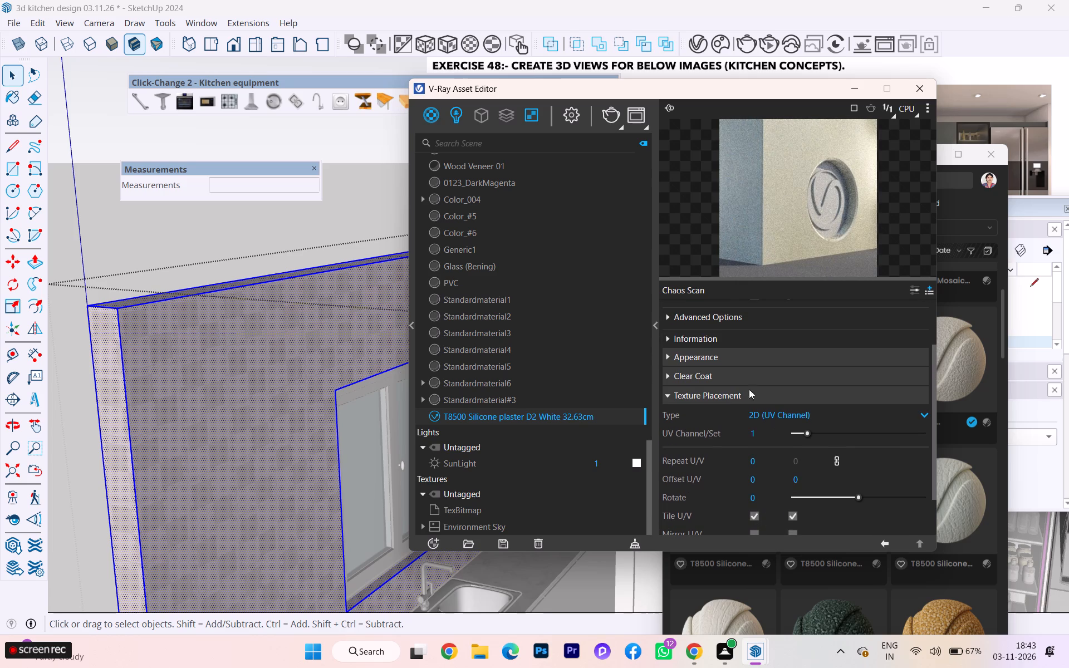
{"action": "left_click", "coordinate": [700, 358]}
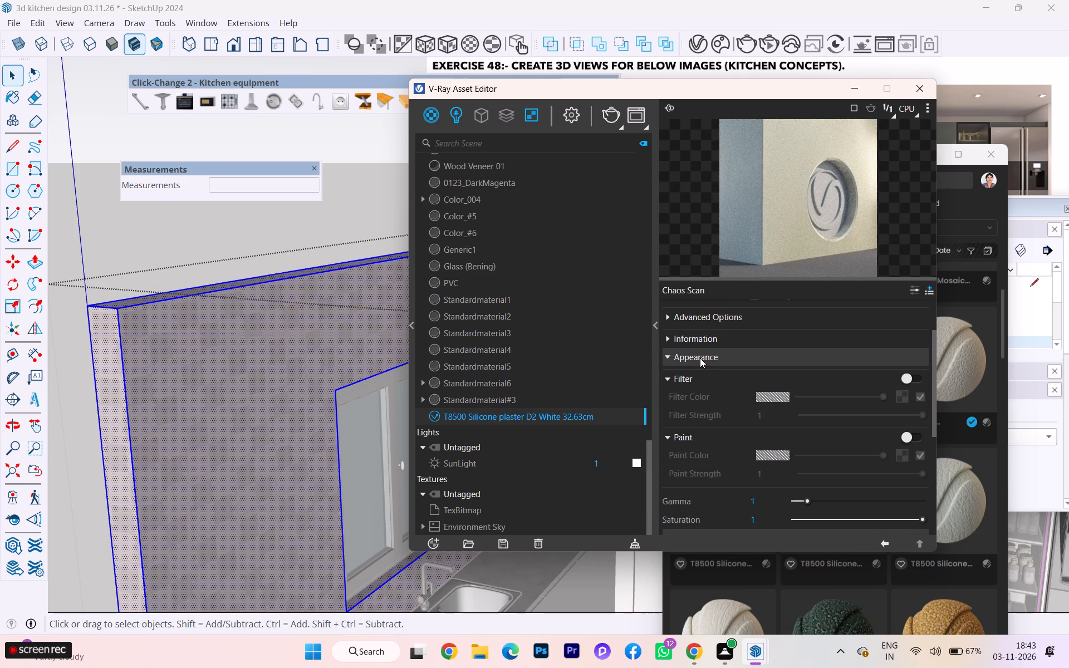
{"action": "left_click_drag", "start_coordinate": [884, 394], "coordinate": [859, 395]}
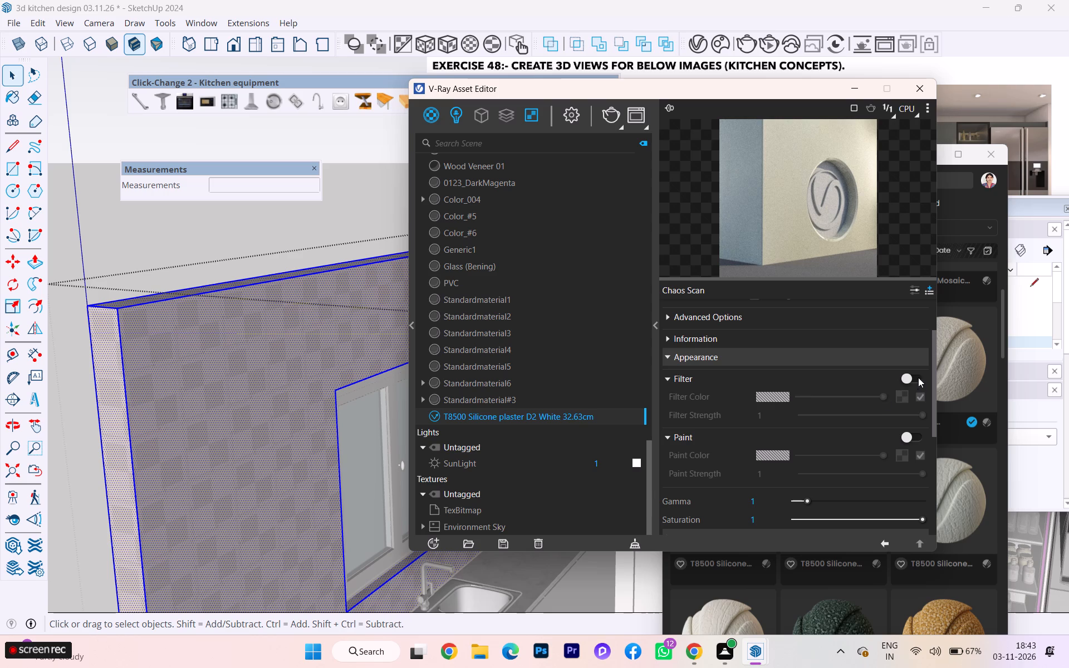
{"action": "left_click", "coordinate": [916, 376]}
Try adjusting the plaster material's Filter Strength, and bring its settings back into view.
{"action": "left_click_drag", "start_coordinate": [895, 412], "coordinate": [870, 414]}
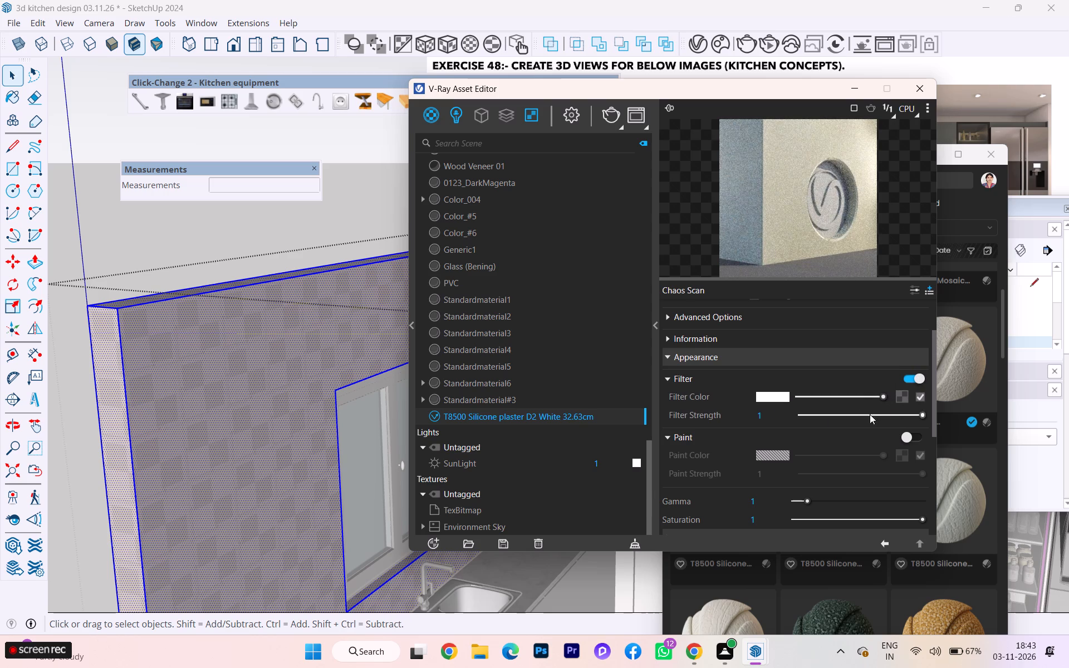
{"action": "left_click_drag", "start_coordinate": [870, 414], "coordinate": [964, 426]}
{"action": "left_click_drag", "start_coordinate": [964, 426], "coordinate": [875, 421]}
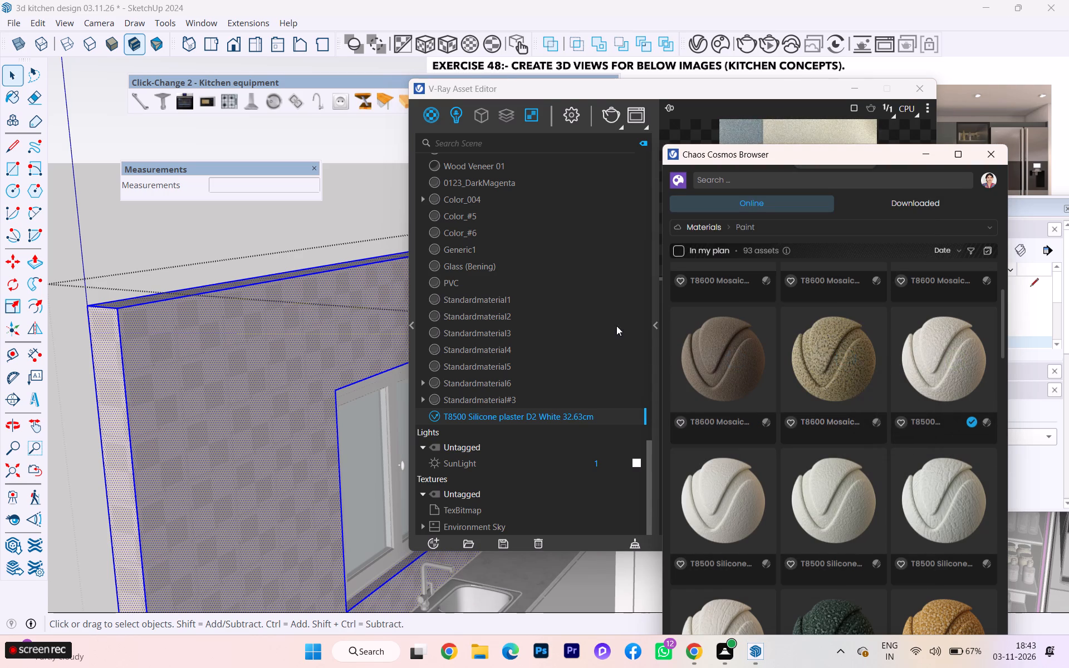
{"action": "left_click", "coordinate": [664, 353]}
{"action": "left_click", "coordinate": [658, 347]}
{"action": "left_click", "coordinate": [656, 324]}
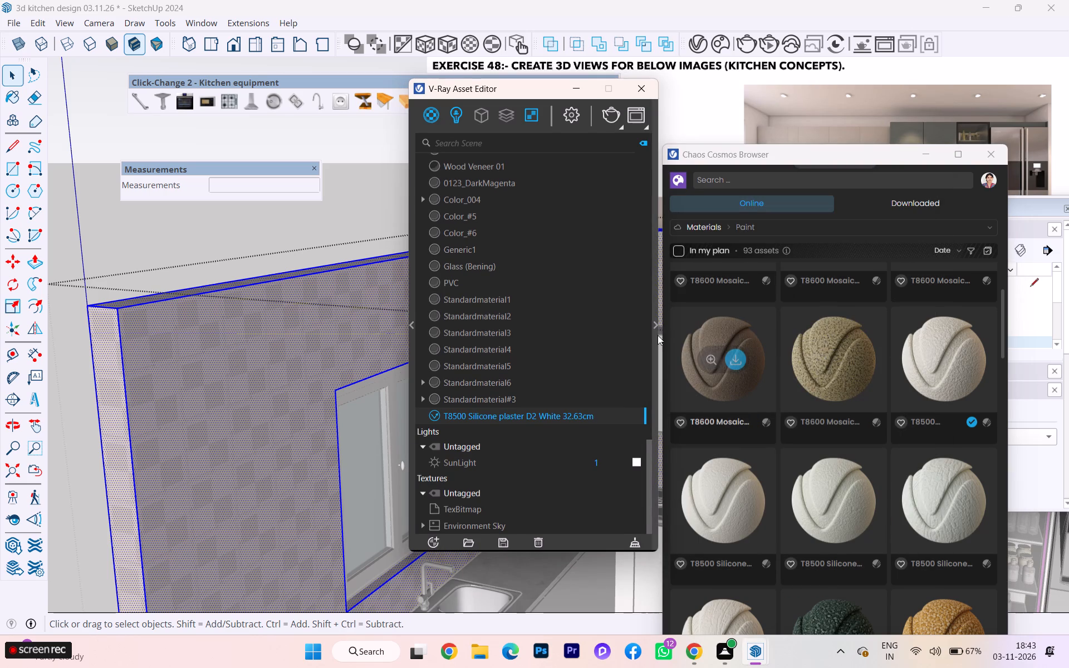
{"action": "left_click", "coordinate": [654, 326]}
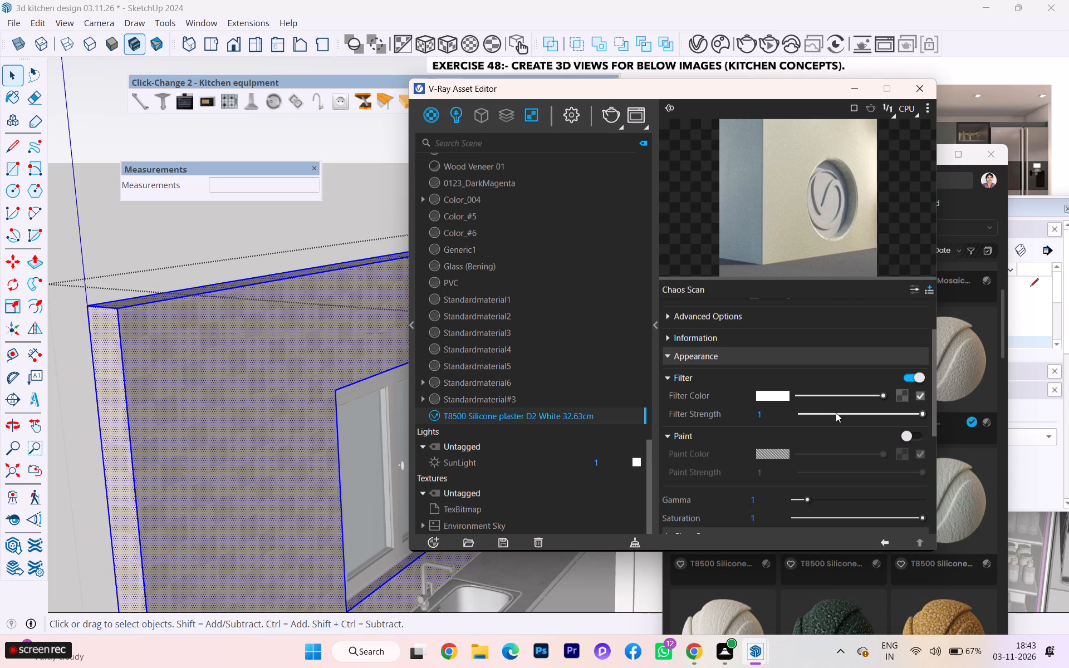
Set the plaster material's Texture Placement UV Channel/Set to 2.
{"action": "scroll", "coordinate": [756, 461], "scroll_direction": "down", "scroll_amount": 4}
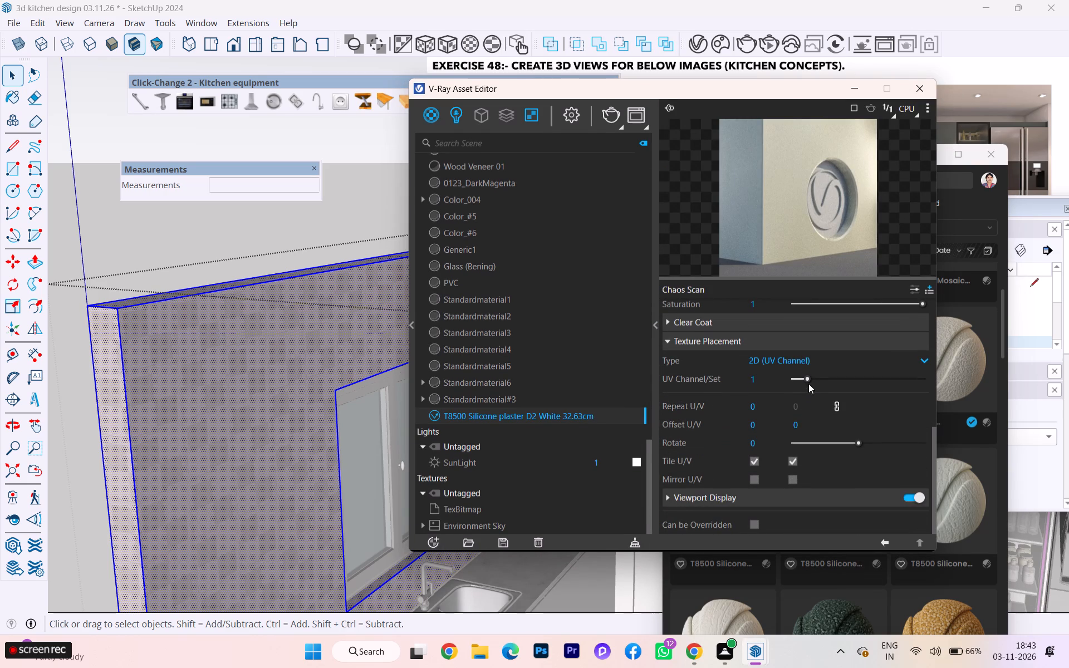
{"action": "left_click_drag", "start_coordinate": [802, 377], "coordinate": [779, 374]}
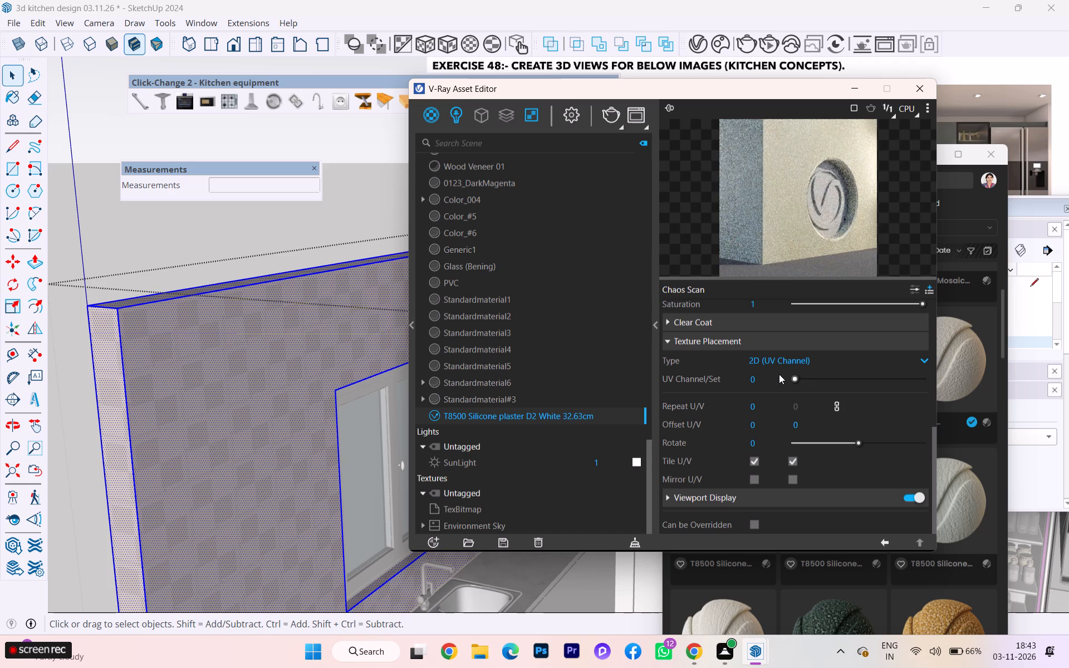
{"action": "left_click_drag", "start_coordinate": [779, 374], "coordinate": [821, 378]}
{"action": "scroll", "coordinate": [795, 407], "scroll_direction": "down", "scroll_amount": 3}
{"action": "scroll", "coordinate": [739, 454], "scroll_direction": "down", "scroll_amount": 2}
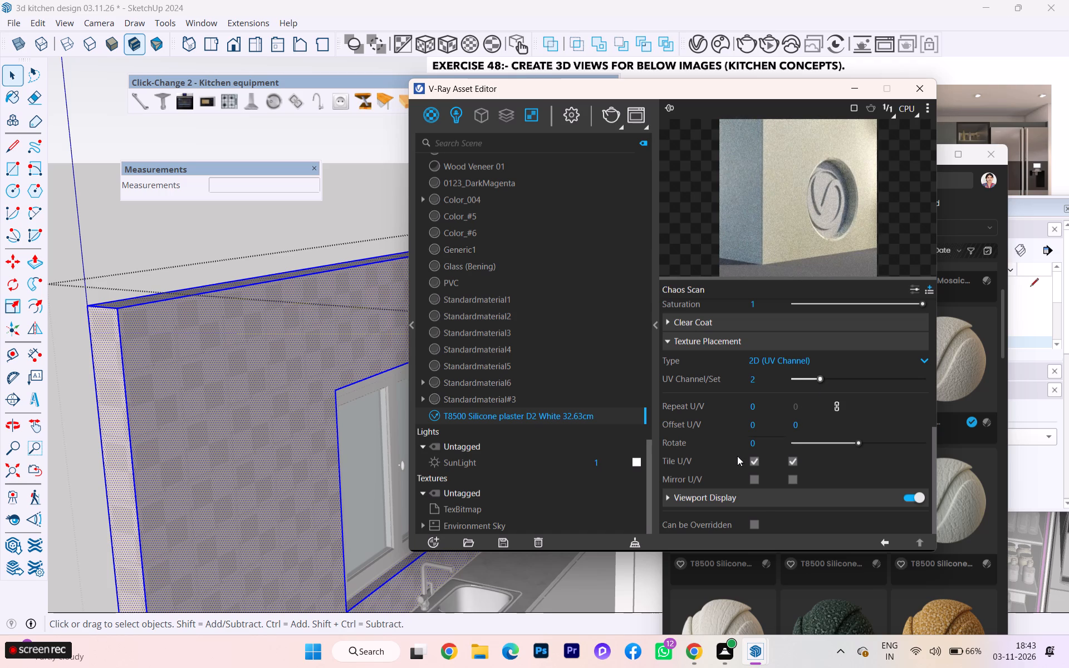
{"action": "scroll", "coordinate": [737, 456], "scroll_direction": "down", "scroll_amount": 1}
{"action": "scroll", "coordinate": [760, 502], "scroll_direction": "down", "scroll_amount": 5}
{"action": "scroll", "coordinate": [747, 472], "scroll_direction": "up", "scroll_amount": 1}
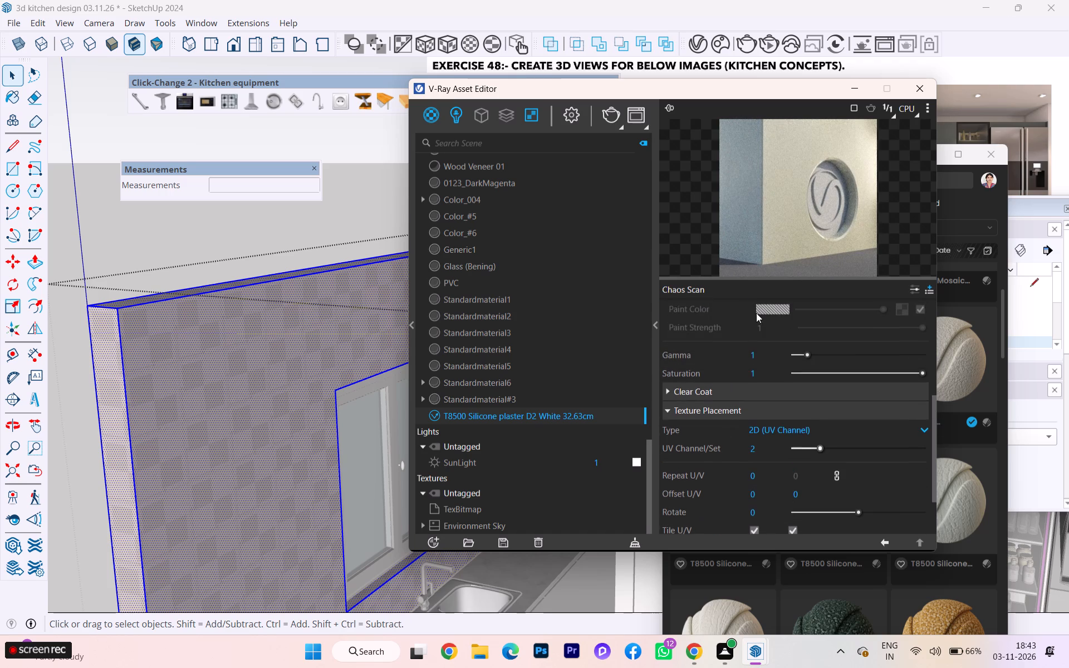
{"action": "scroll", "coordinate": [757, 312], "scroll_direction": "up", "scroll_amount": 5}
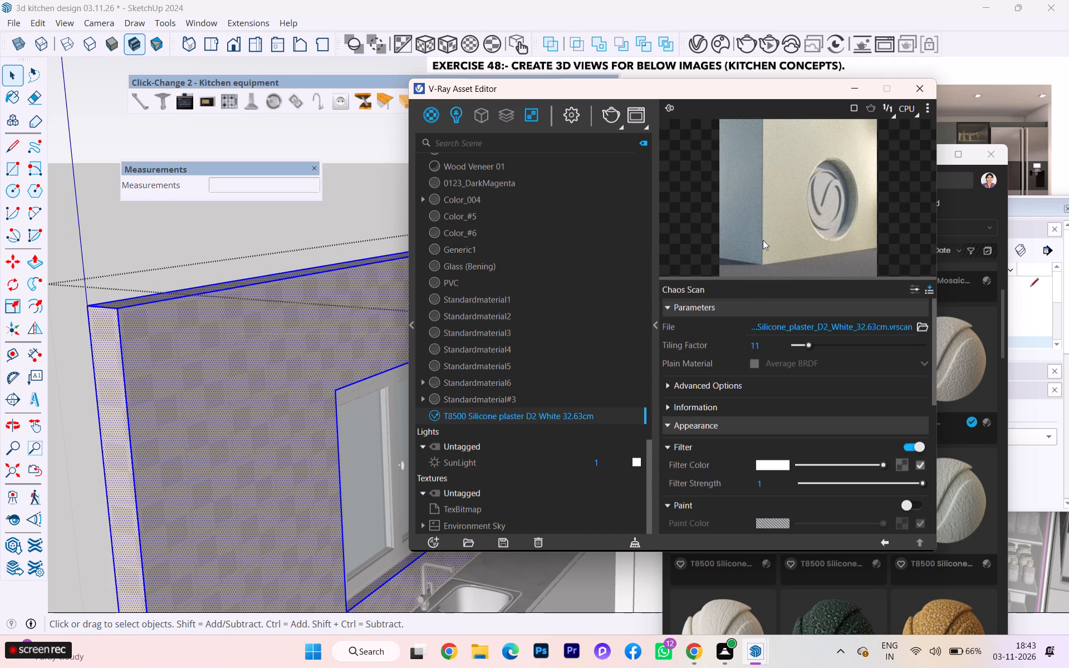
Browse the Paint materials in the Chaos Cosmos Browser and download the Paint White material shown between Varnish Blue and Paint Yellow.
{"action": "left_click", "coordinate": [972, 190]}
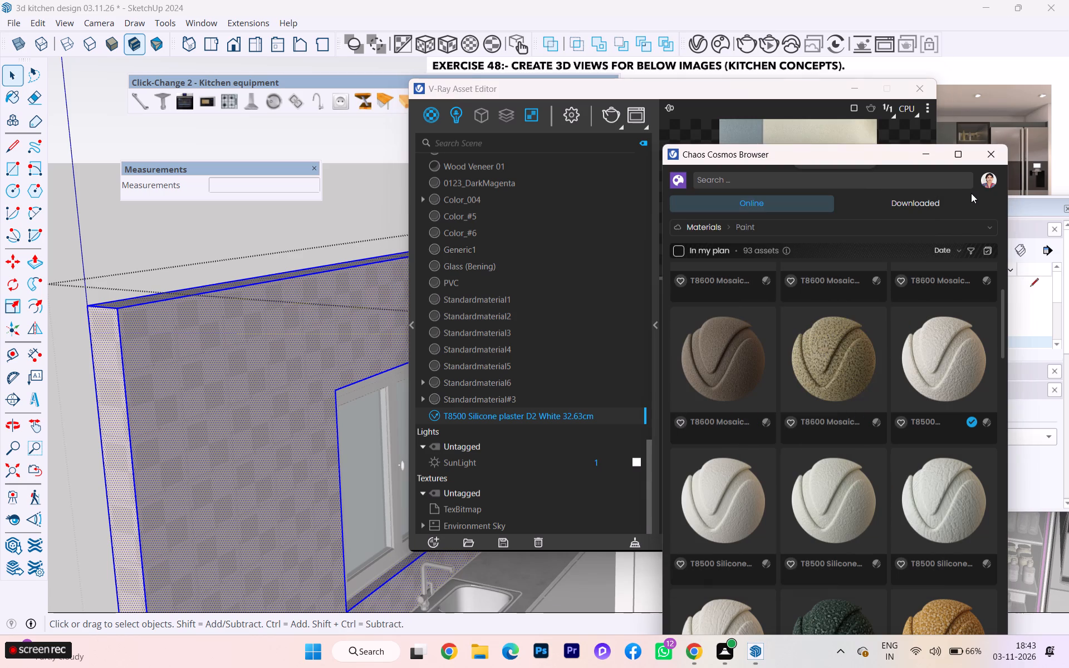
{"action": "scroll", "coordinate": [867, 371], "scroll_direction": "down", "scroll_amount": 2}
{"action": "scroll", "coordinate": [867, 371], "scroll_direction": "up", "scroll_amount": 1}
{"action": "scroll", "coordinate": [867, 371], "scroll_direction": "down", "scroll_amount": 2}
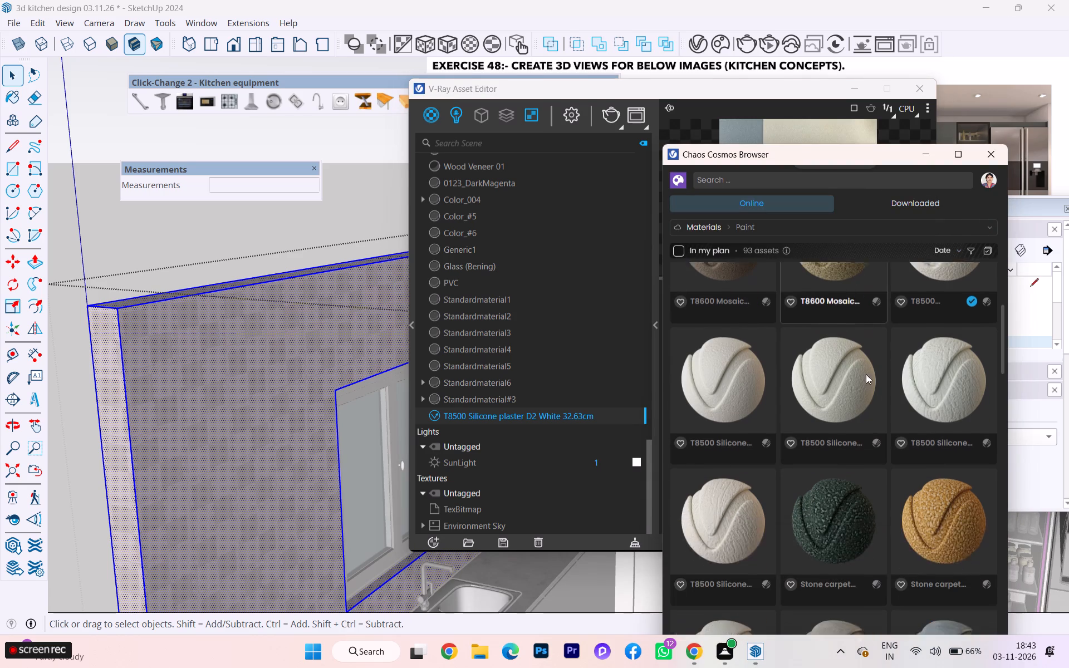
{"action": "scroll", "coordinate": [864, 366], "scroll_direction": "up", "scroll_amount": 2}
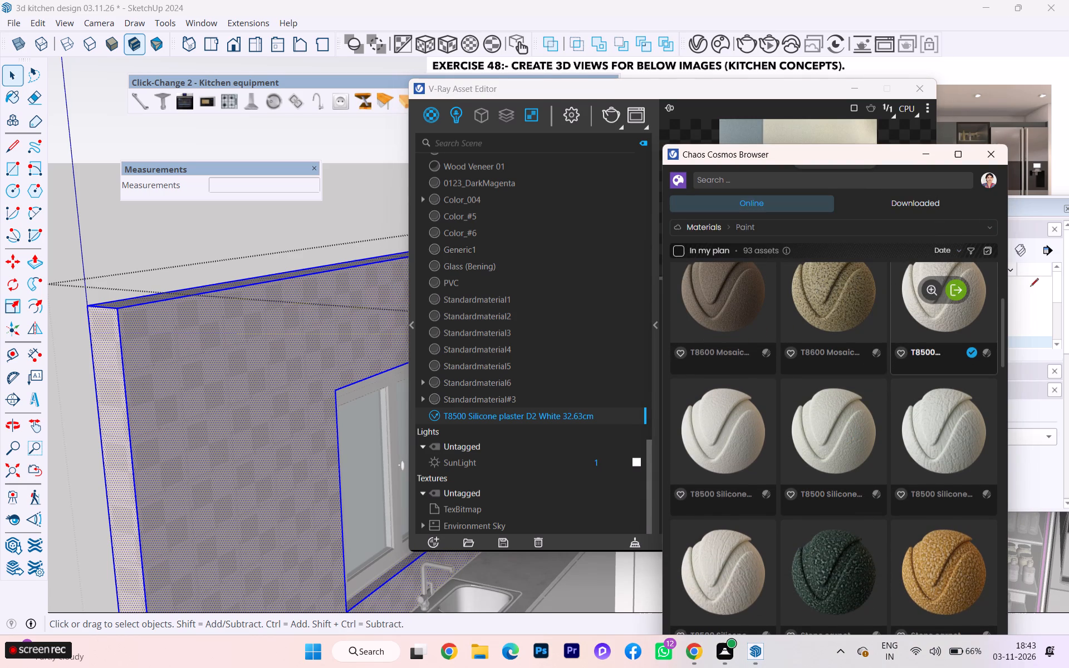
{"action": "left_click", "coordinate": [747, 229]}
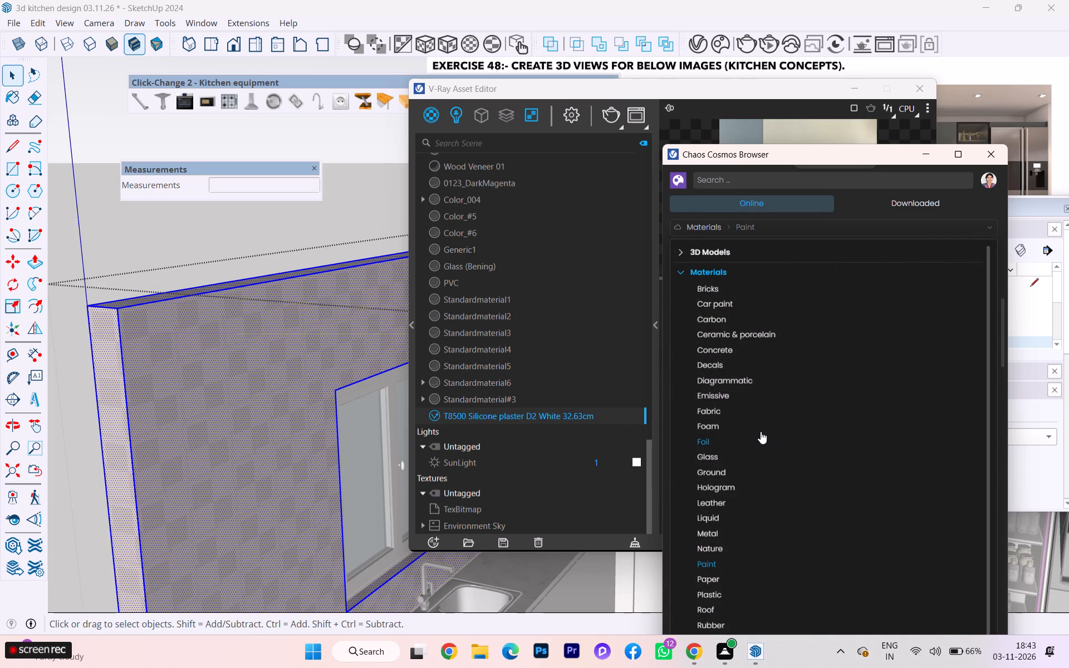
{"action": "left_click", "coordinate": [1032, 381]}
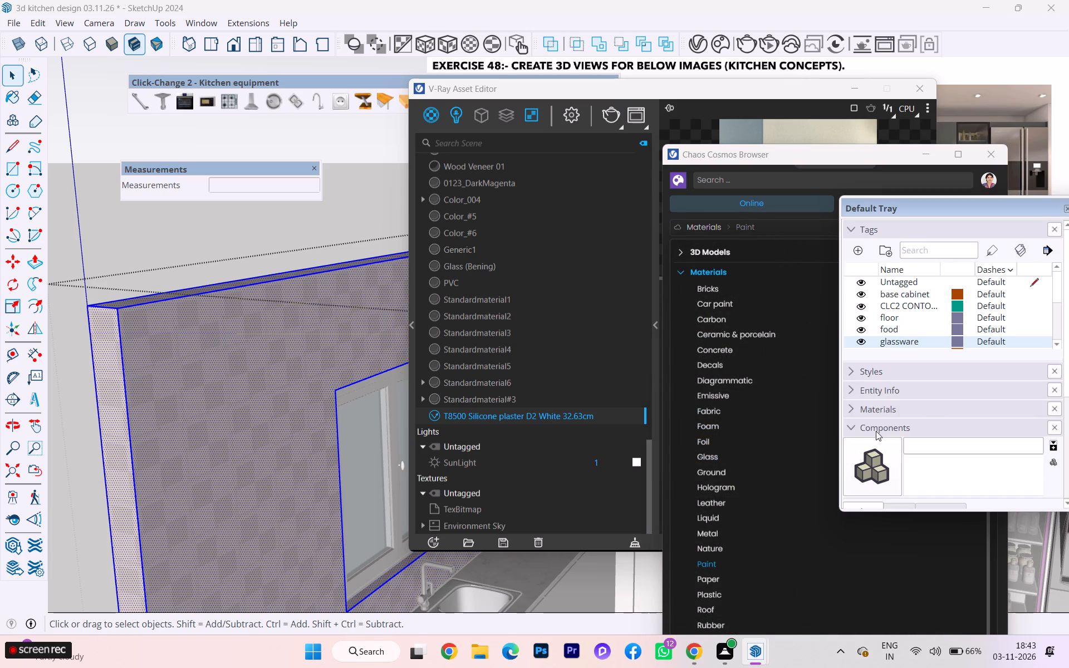
{"action": "left_click", "coordinate": [704, 227]}
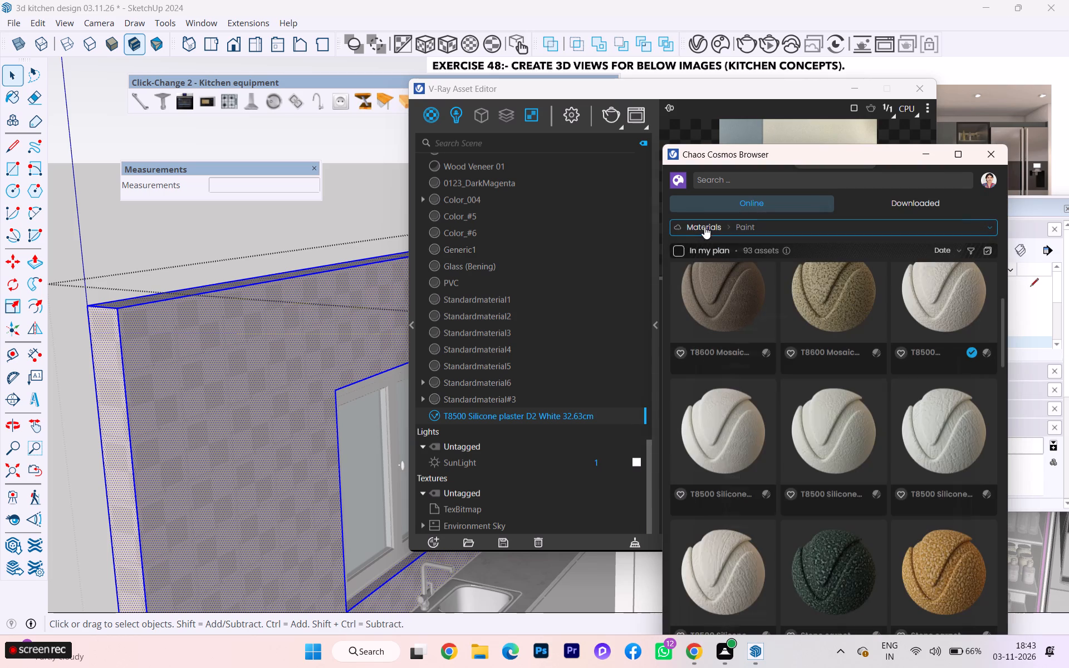
{"action": "scroll", "coordinate": [808, 386], "scroll_direction": "up", "scroll_amount": 2}
{"action": "scroll", "coordinate": [808, 390], "scroll_direction": "down", "scroll_amount": 4}
{"action": "scroll", "coordinate": [809, 394], "scroll_direction": "up", "scroll_amount": 1}
{"action": "scroll", "coordinate": [809, 394], "scroll_direction": "down", "scroll_amount": 13}
{"action": "scroll", "coordinate": [820, 492], "scroll_direction": "up", "scroll_amount": 1}
{"action": "scroll", "coordinate": [820, 492], "scroll_direction": "down", "scroll_amount": 4}
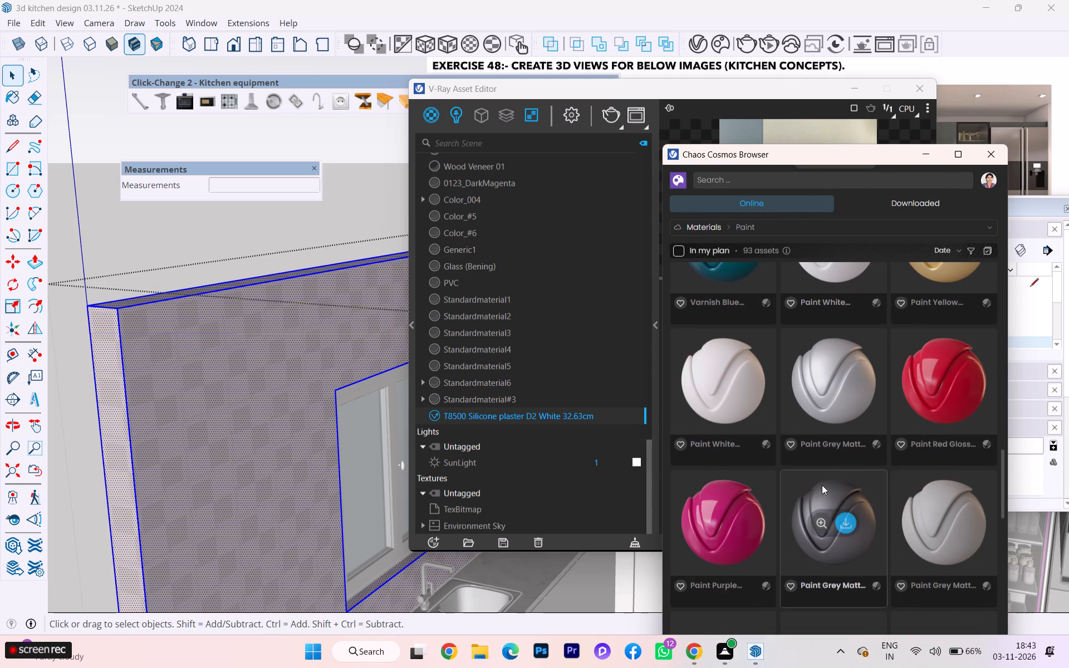
{"action": "scroll", "coordinate": [850, 420], "scroll_direction": "up", "scroll_amount": 3}
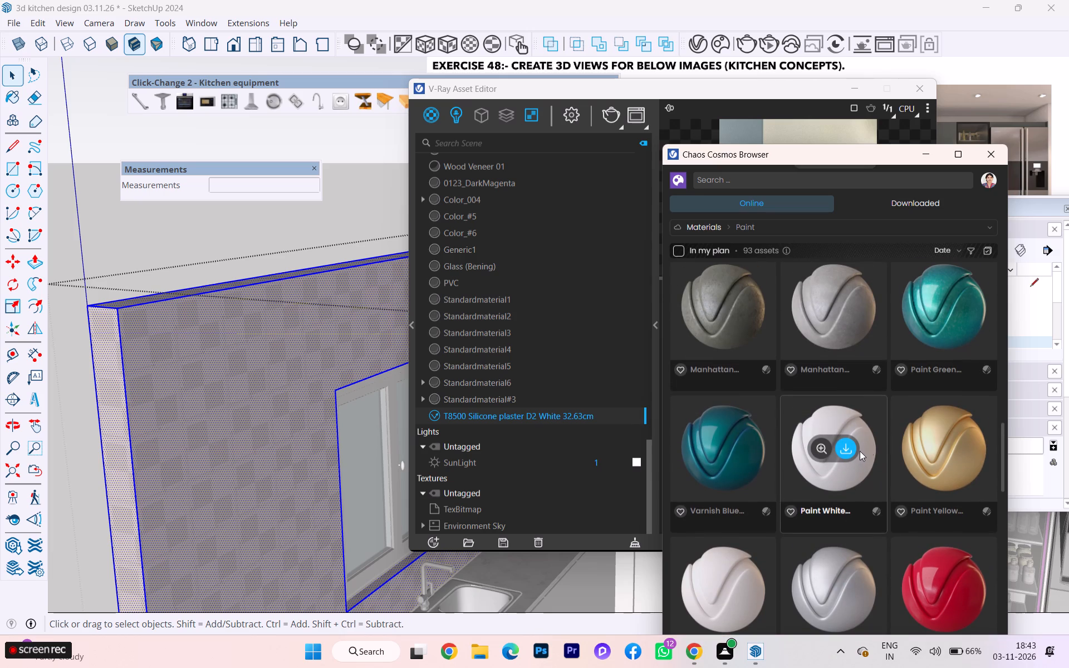
{"action": "left_click", "coordinate": [849, 445]}
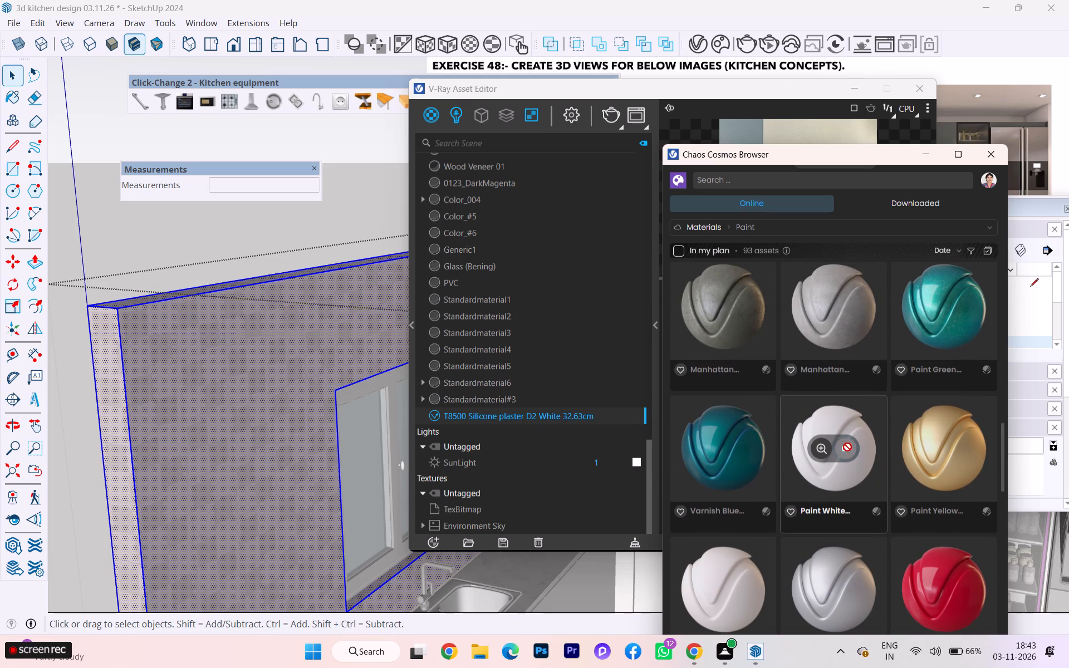
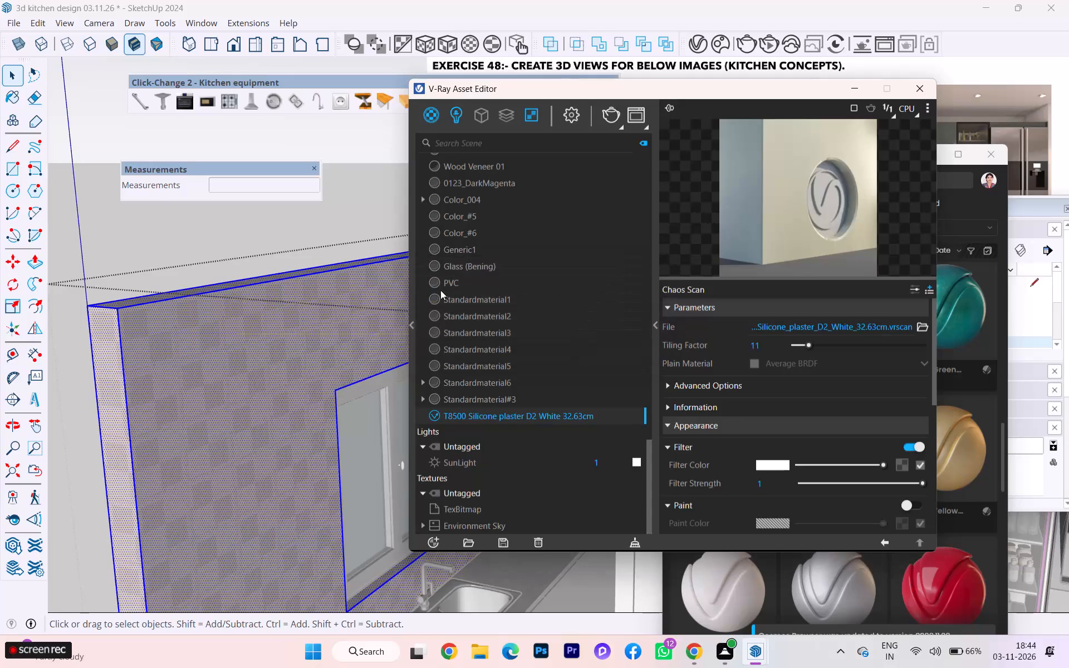
Deselect the kitchen walls and bring the Chaos Cosmos Browser in front of the V-Ray Asset Editor.
{"action": "left_click", "coordinate": [338, 232]}
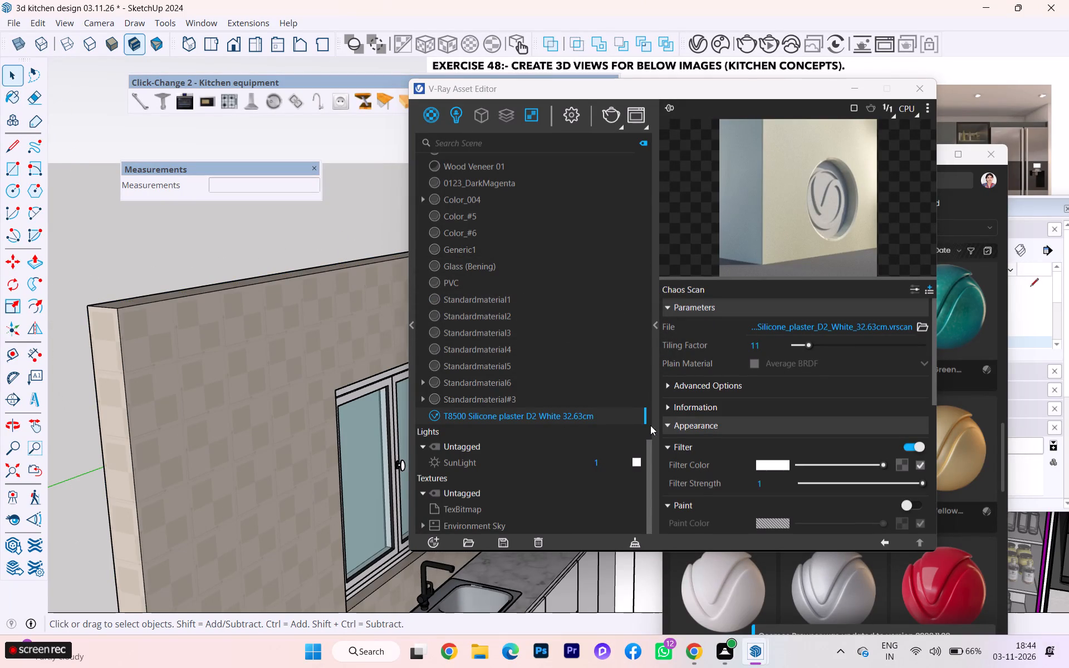
{"action": "left_click", "coordinate": [941, 366]}
{"action": "left_click", "coordinate": [959, 355]}
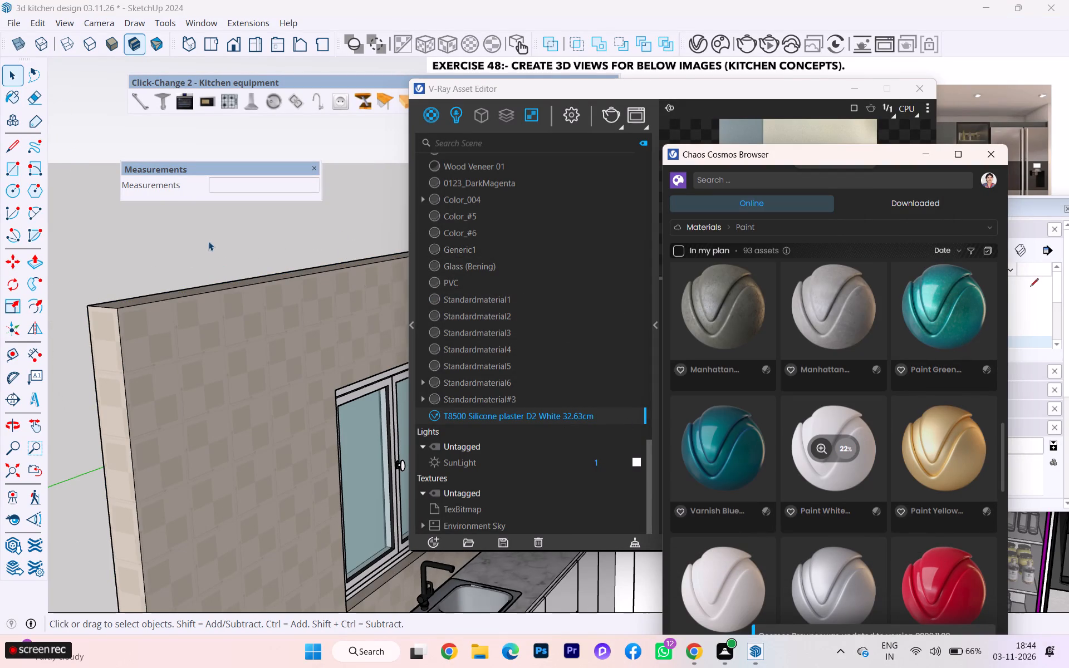
Examine the plaster finish on the kitchen walls from outside, around the window and behind the wall cabinets.
{"action": "double_click", "coordinate": [224, 328]}
{"action": "left_click", "coordinate": [242, 225]}
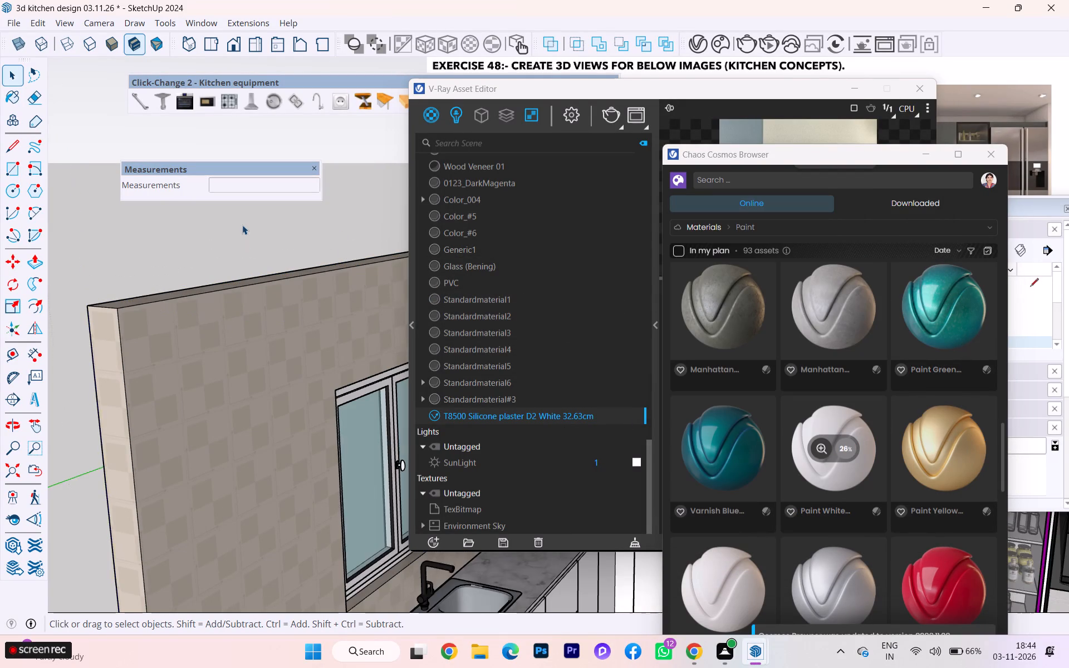
{"action": "scroll", "coordinate": [319, 333], "scroll_direction": "down", "scroll_amount": 2}
{"action": "scroll", "coordinate": [325, 336], "scroll_direction": "up", "scroll_amount": 1}
{"action": "scroll", "coordinate": [325, 336], "scroll_direction": "down", "scroll_amount": 9}
{"action": "scroll", "coordinate": [288, 297], "scroll_direction": "up", "scroll_amount": 1}
{"action": "scroll", "coordinate": [288, 297], "scroll_direction": "down", "scroll_amount": 3}
{"action": "middle_click_drag", "start_coordinate": [279, 296], "coordinate": [372, 316]}
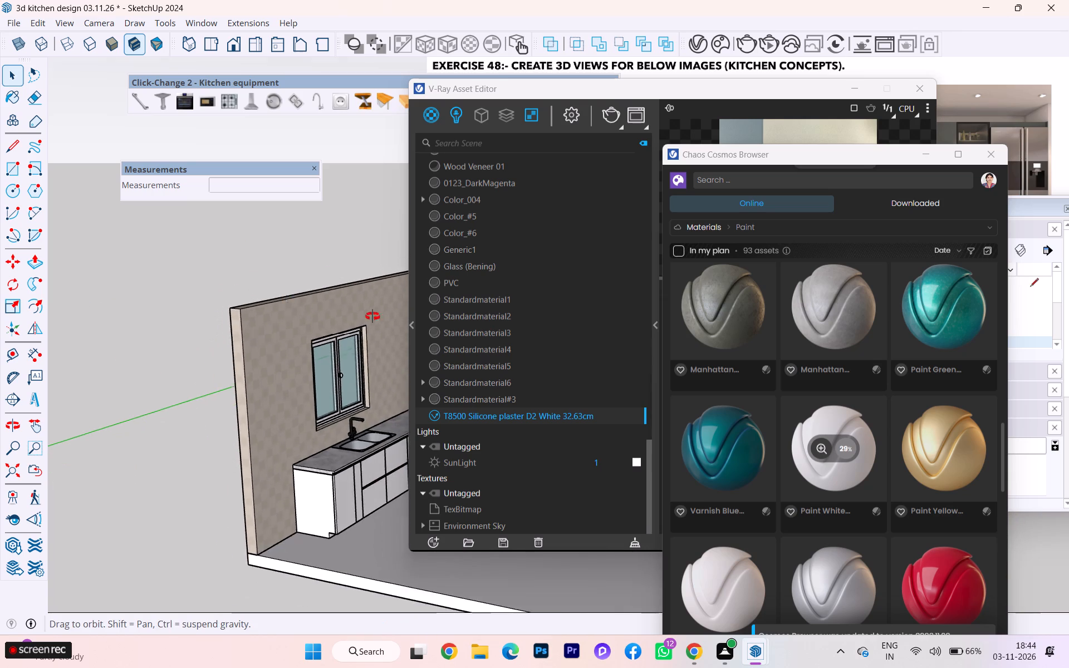
{"action": "middle_click_drag", "start_coordinate": [372, 316], "coordinate": [767, 347]}
{"action": "scroll", "coordinate": [400, 308], "scroll_direction": "down", "scroll_amount": 6}
{"action": "scroll", "coordinate": [309, 298], "scroll_direction": "up", "scroll_amount": 2}
{"action": "scroll", "coordinate": [309, 298], "scroll_direction": "down", "scroll_amount": 3}
{"action": "middle_click_drag", "start_coordinate": [336, 340], "coordinate": [181, 328]}
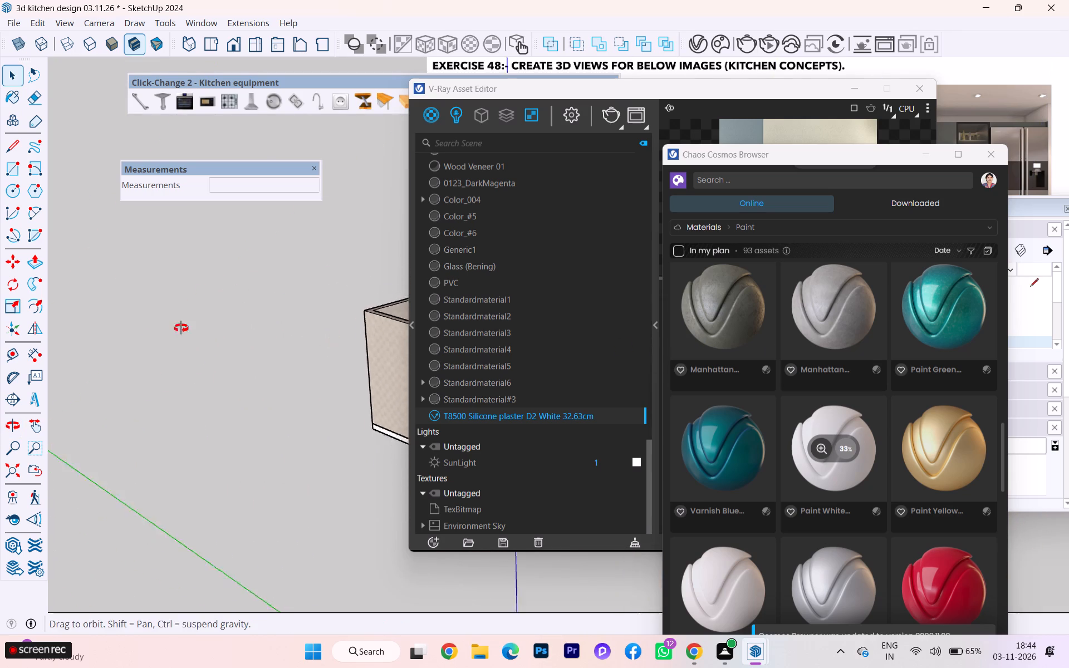
{"action": "middle_click_drag", "start_coordinate": [181, 328], "coordinate": [92, 320]}
{"action": "scroll", "coordinate": [291, 314], "scroll_direction": "down", "scroll_amount": 14}
{"action": "scroll", "coordinate": [197, 315], "scroll_direction": "up", "scroll_amount": 2}
{"action": "scroll", "coordinate": [197, 315], "scroll_direction": "down", "scroll_amount": 4}
{"action": "scroll", "coordinate": [197, 316], "scroll_direction": "up", "scroll_amount": 2}
{"action": "scroll", "coordinate": [388, 328], "scroll_direction": "up", "scroll_amount": 12}
{"action": "scroll", "coordinate": [389, 327], "scroll_direction": "down", "scroll_amount": 1}
{"action": "scroll", "coordinate": [389, 327], "scroll_direction": "up", "scroll_amount": 1}
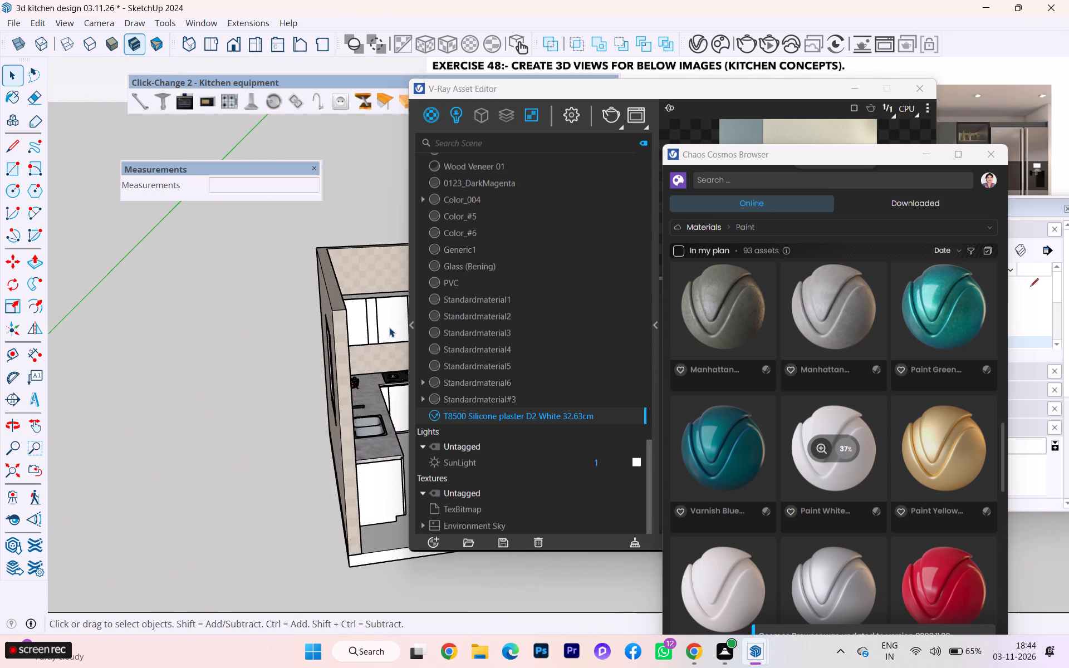
{"action": "scroll", "coordinate": [389, 327], "scroll_direction": "up", "scroll_amount": 1}
{"action": "scroll", "coordinate": [389, 329], "scroll_direction": "down", "scroll_amount": 1}
{"action": "scroll", "coordinate": [389, 330], "scroll_direction": "up", "scroll_amount": 1}
{"action": "scroll", "coordinate": [389, 330], "scroll_direction": "down", "scroll_amount": 2}
{"action": "scroll", "coordinate": [389, 330], "scroll_direction": "up", "scroll_amount": 1}
{"action": "scroll", "coordinate": [389, 330], "scroll_direction": "down", "scroll_amount": 1}
{"action": "scroll", "coordinate": [389, 330], "scroll_direction": "up", "scroll_amount": 4}
{"action": "scroll", "coordinate": [366, 357], "scroll_direction": "down", "scroll_amount": 2}
{"action": "scroll", "coordinate": [366, 357], "scroll_direction": "up", "scroll_amount": 5}
{"action": "scroll", "coordinate": [366, 357], "scroll_direction": "down", "scroll_amount": 3}
{"action": "scroll", "coordinate": [366, 357], "scroll_direction": "up", "scroll_amount": 5}
{"action": "middle_click_drag", "start_coordinate": [353, 364], "coordinate": [262, 302]}
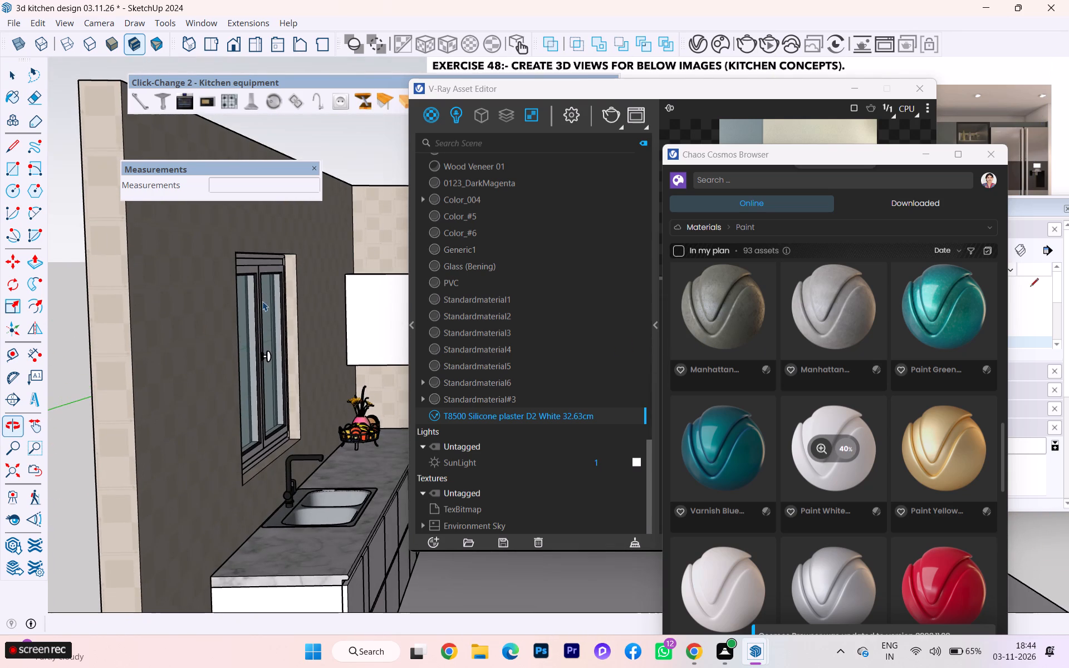
{"action": "scroll", "coordinate": [264, 300], "scroll_direction": "down", "scroll_amount": 6}
{"action": "scroll", "coordinate": [264, 300], "scroll_direction": "up", "scroll_amount": 1}
{"action": "scroll", "coordinate": [264, 300], "scroll_direction": "down", "scroll_amount": 8}
{"action": "scroll", "coordinate": [360, 318], "scroll_direction": "up", "scroll_amount": 8}
{"action": "scroll", "coordinate": [368, 312], "scroll_direction": "down", "scroll_amount": 1}
{"action": "scroll", "coordinate": [368, 312], "scroll_direction": "up", "scroll_amount": 9}
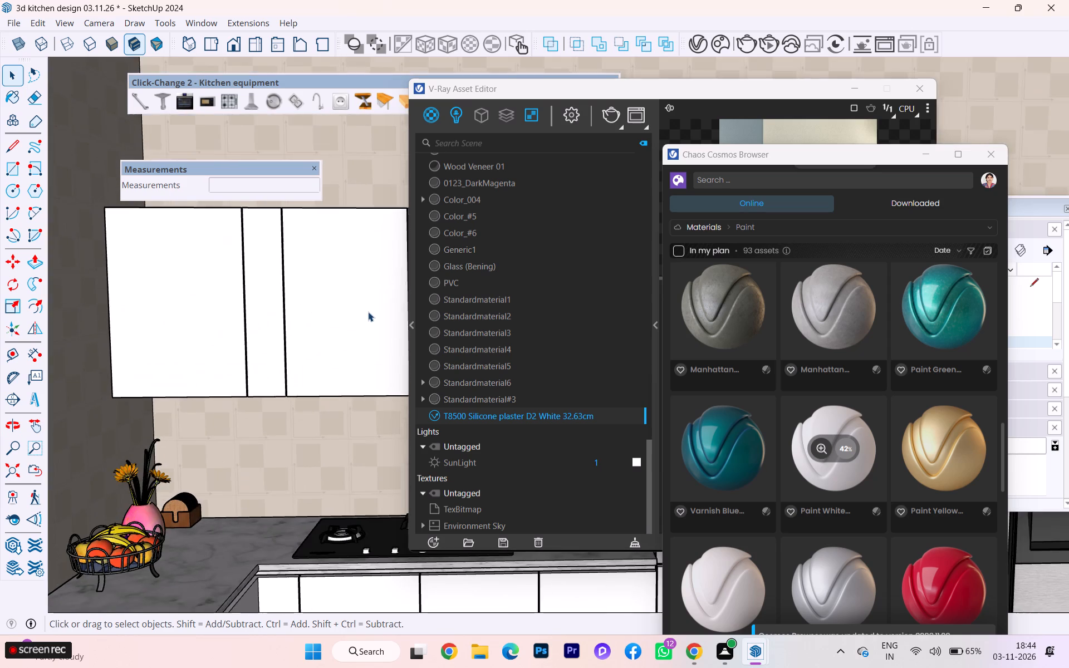
{"action": "scroll", "coordinate": [368, 312], "scroll_direction": "down", "scroll_amount": 3}
{"action": "scroll", "coordinate": [365, 315], "scroll_direction": "up", "scroll_amount": 1}
{"action": "scroll", "coordinate": [365, 316], "scroll_direction": "down", "scroll_amount": 7}
{"action": "middle_click_drag", "start_coordinate": [358, 325], "coordinate": [256, 364]}
{"action": "scroll", "coordinate": [250, 353], "scroll_direction": "down", "scroll_amount": 4}
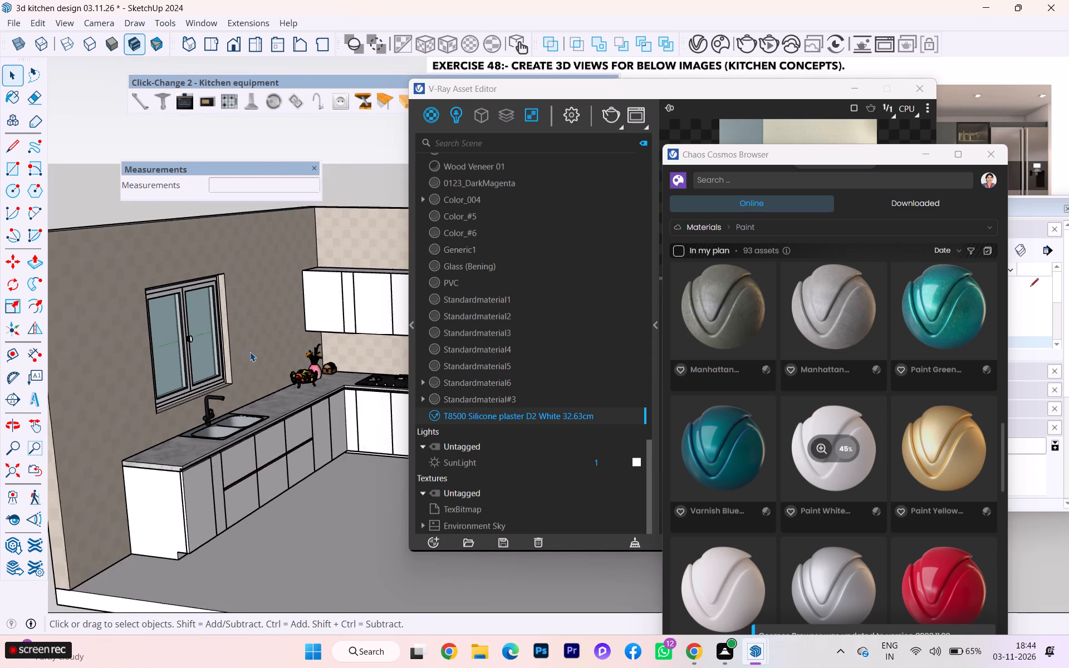
{"action": "scroll", "coordinate": [251, 350], "scroll_direction": "up", "scroll_amount": 8}
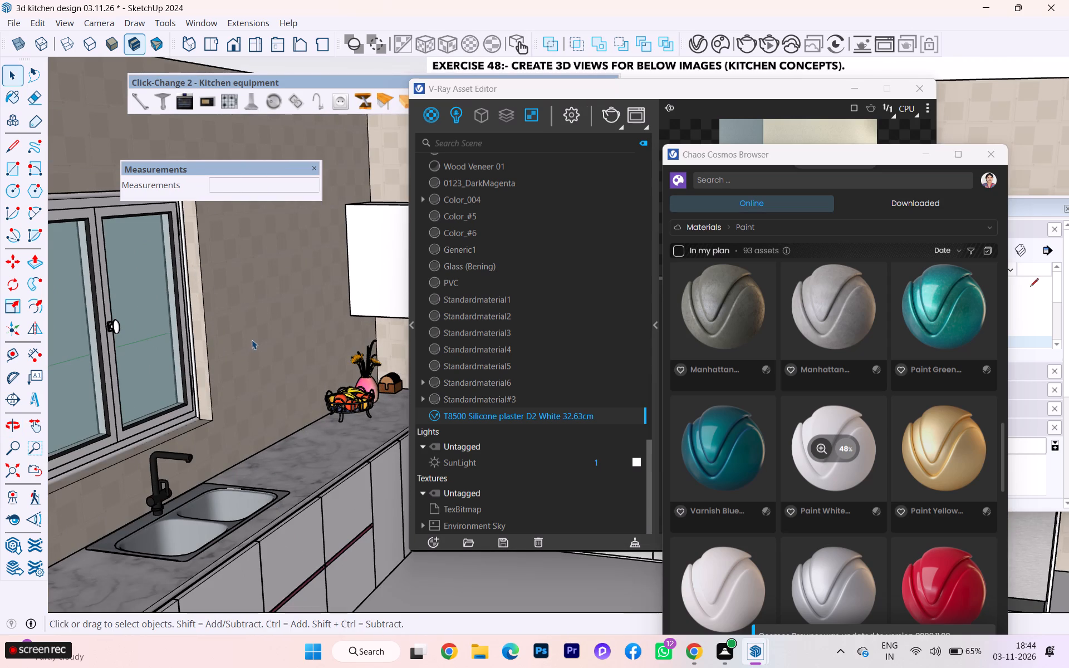
{"action": "scroll", "coordinate": [252, 340], "scroll_direction": "down", "scroll_amount": 9}
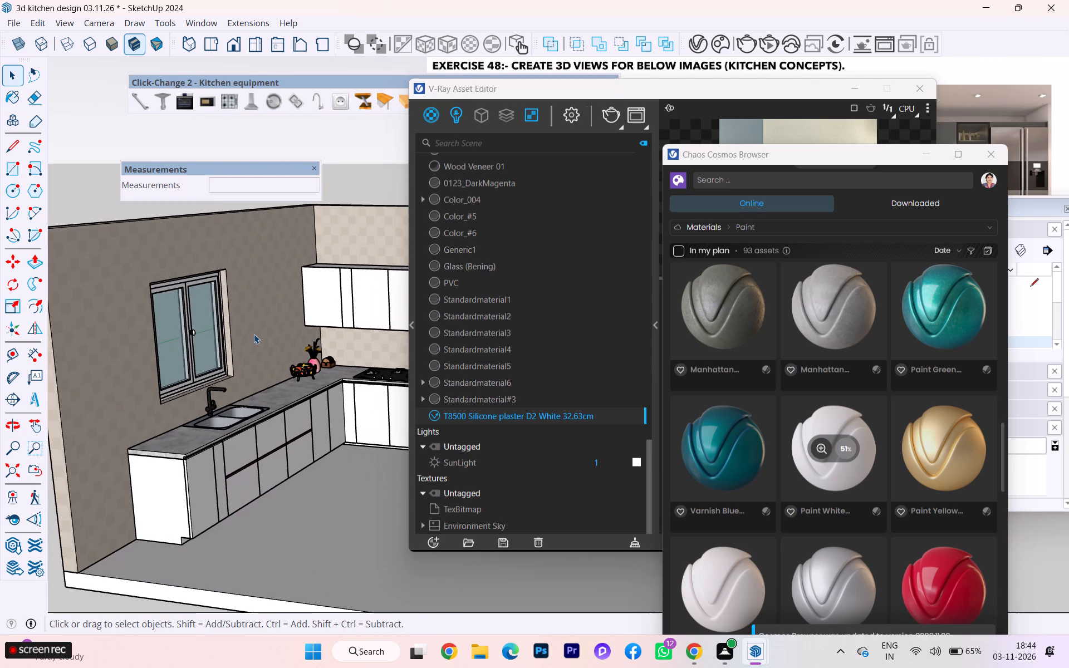
{"action": "scroll", "coordinate": [254, 334], "scroll_direction": "down", "scroll_amount": 1}
{"action": "scroll", "coordinate": [254, 335], "scroll_direction": "up", "scroll_amount": 1}
{"action": "scroll", "coordinate": [254, 335], "scroll_direction": "down", "scroll_amount": 3}
{"action": "scroll", "coordinate": [254, 335], "scroll_direction": "up", "scroll_amount": 1}
{"action": "scroll", "coordinate": [254, 335], "scroll_direction": "down", "scroll_amount": 2}
{"action": "scroll", "coordinate": [254, 335], "scroll_direction": "up", "scroll_amount": 3}
{"action": "scroll", "coordinate": [254, 335], "scroll_direction": "down", "scroll_amount": 1}
{"action": "scroll", "coordinate": [254, 335], "scroll_direction": "up", "scroll_amount": 20}
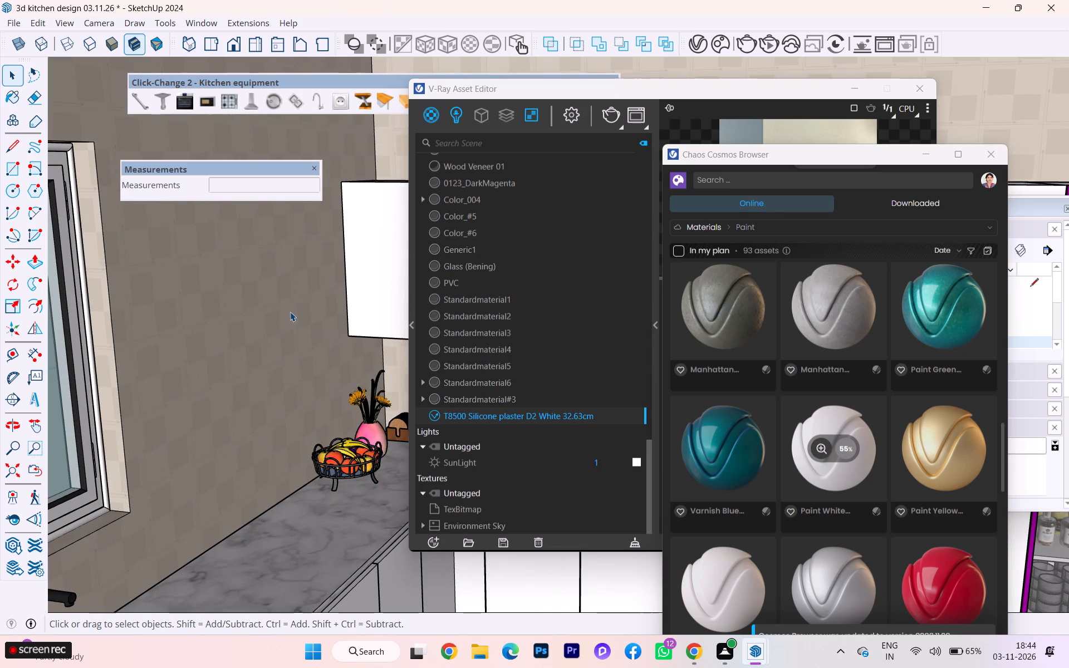
Select the kitchen walls group and remove its plaster material.
{"action": "left_click", "coordinate": [295, 282]}
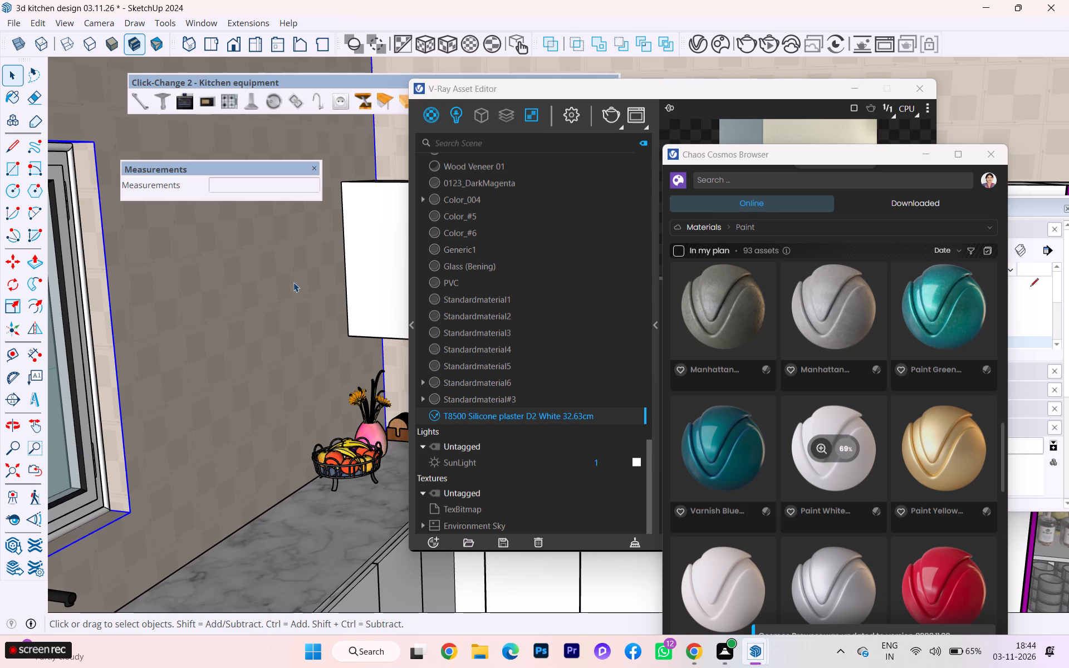
{"action": "left_click", "coordinate": [411, 31]}
{"action": "left_click", "coordinate": [403, 42]}
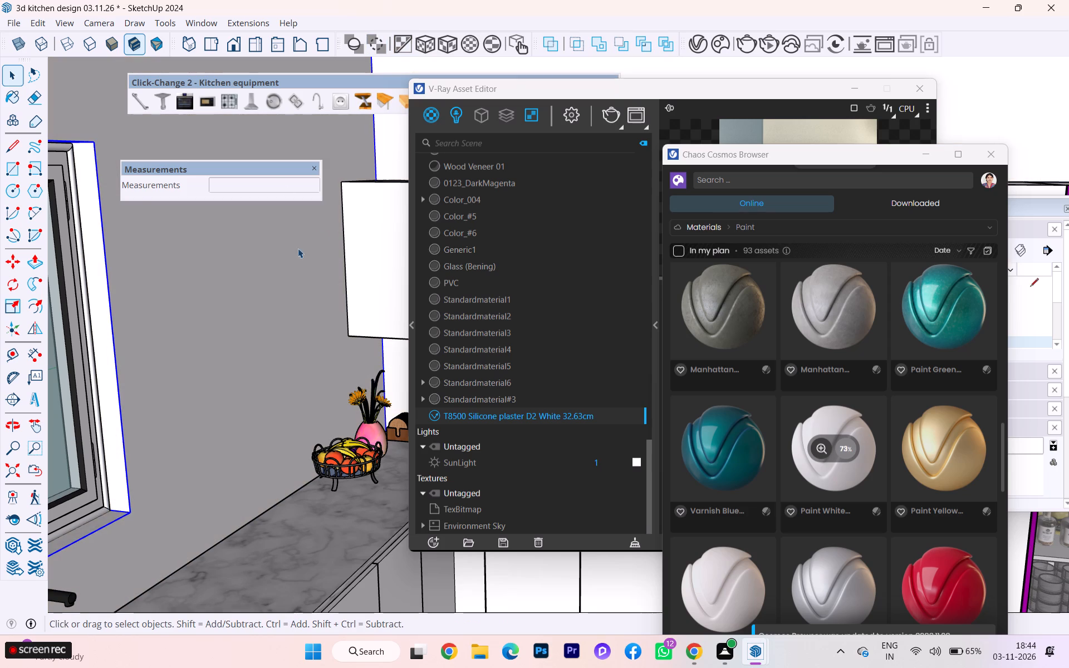
{"action": "scroll", "coordinate": [301, 263], "scroll_direction": "down", "scroll_amount": 5}
{"action": "scroll", "coordinate": [332, 269], "scroll_direction": "up", "scroll_amount": 3}
{"action": "scroll", "coordinate": [332, 269], "scroll_direction": "down", "scroll_amount": 1}
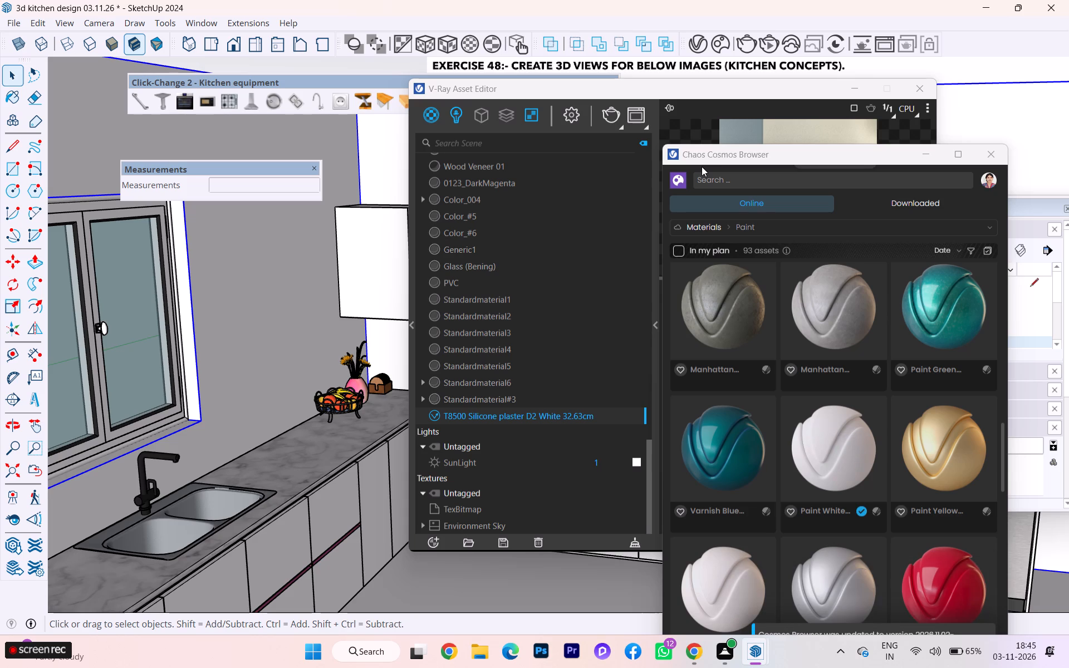
Add the downloaded Paint White Matte 001 13.52cm material from Chaos Cosmos to the scene.
{"action": "scroll", "coordinate": [702, 166], "scroll_direction": "up", "scroll_amount": 2}
{"action": "scroll", "coordinate": [546, 261], "scroll_direction": "down", "scroll_amount": 2}
{"action": "scroll", "coordinate": [866, 449], "scroll_direction": "down", "scroll_amount": 2}
{"action": "scroll", "coordinate": [864, 456], "scroll_direction": "up", "scroll_amount": 3}
{"action": "scroll", "coordinate": [861, 461], "scroll_direction": "down", "scroll_amount": 1}
{"action": "left_click", "coordinate": [855, 520]}
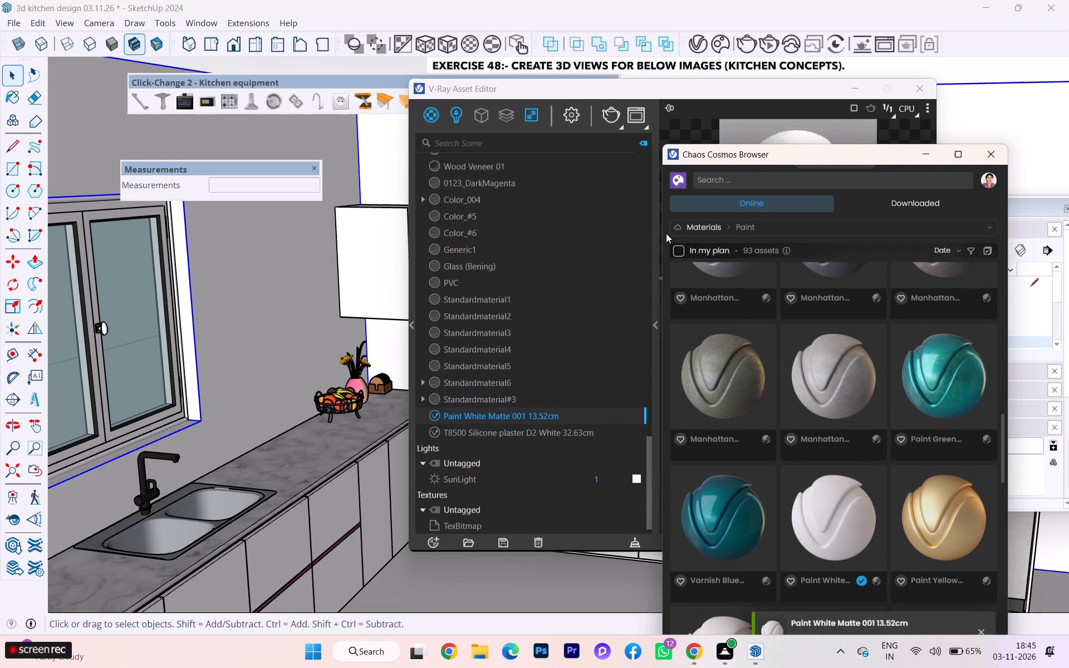
Move the V-Ray Asset Editor aside to uncover the kitchen model.
{"action": "left_click_drag", "start_coordinate": [679, 87], "coordinate": [1042, 121]}
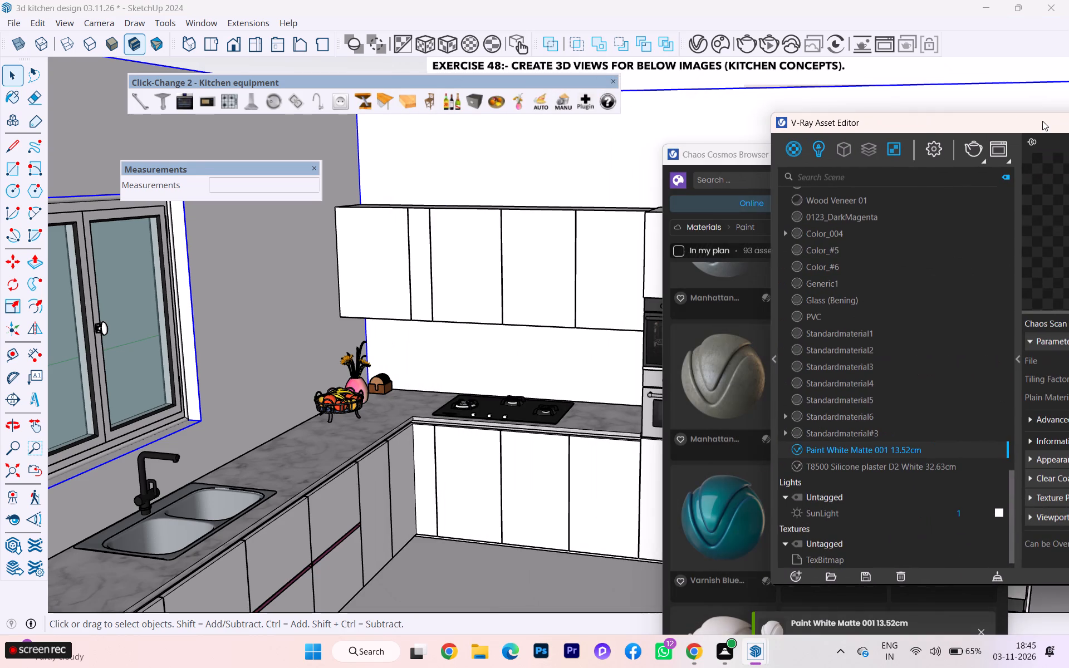
{"action": "scroll", "coordinate": [505, 282], "scroll_direction": "down", "scroll_amount": 2}
{"action": "scroll", "coordinate": [370, 343], "scroll_direction": "down", "scroll_amount": 2}
{"action": "scroll", "coordinate": [372, 346], "scroll_direction": "up", "scroll_amount": 1}
{"action": "scroll", "coordinate": [374, 347], "scroll_direction": "down", "scroll_amount": 2}
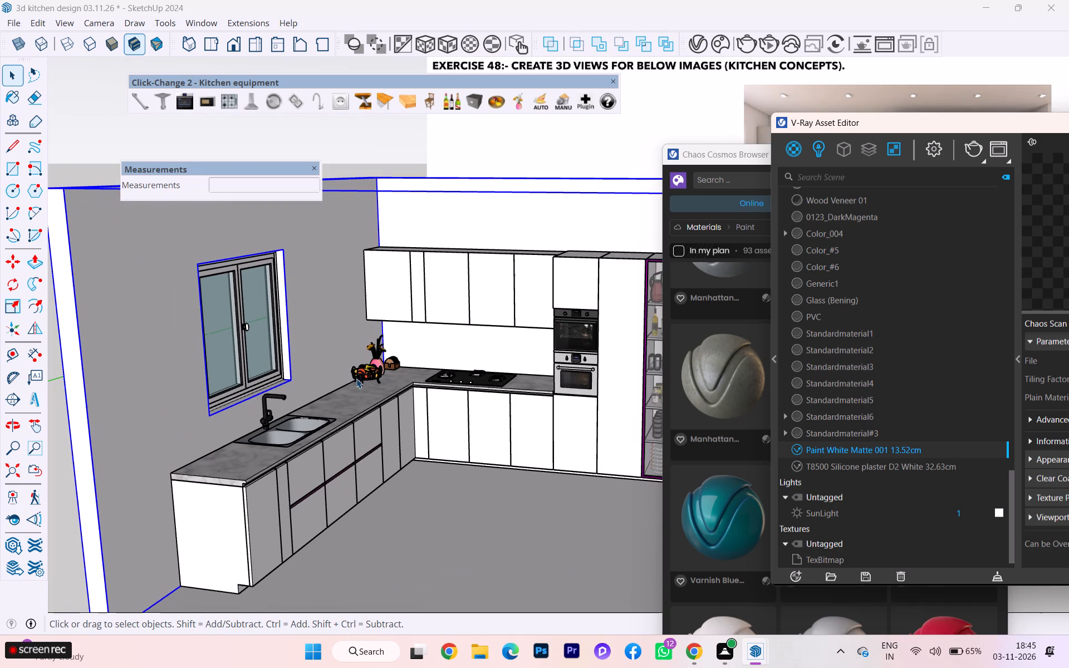
{"action": "scroll", "coordinate": [354, 372], "scroll_direction": "up", "scroll_amount": 2}
{"action": "scroll", "coordinate": [351, 370], "scroll_direction": "down", "scroll_amount": 1}
{"action": "scroll", "coordinate": [351, 370], "scroll_direction": "up", "scroll_amount": 7}
Place a guide line 2' above the countertop's back edge along the window wall, level with the wall cabinets' underside.
{"action": "left_click", "coordinate": [355, 385]}
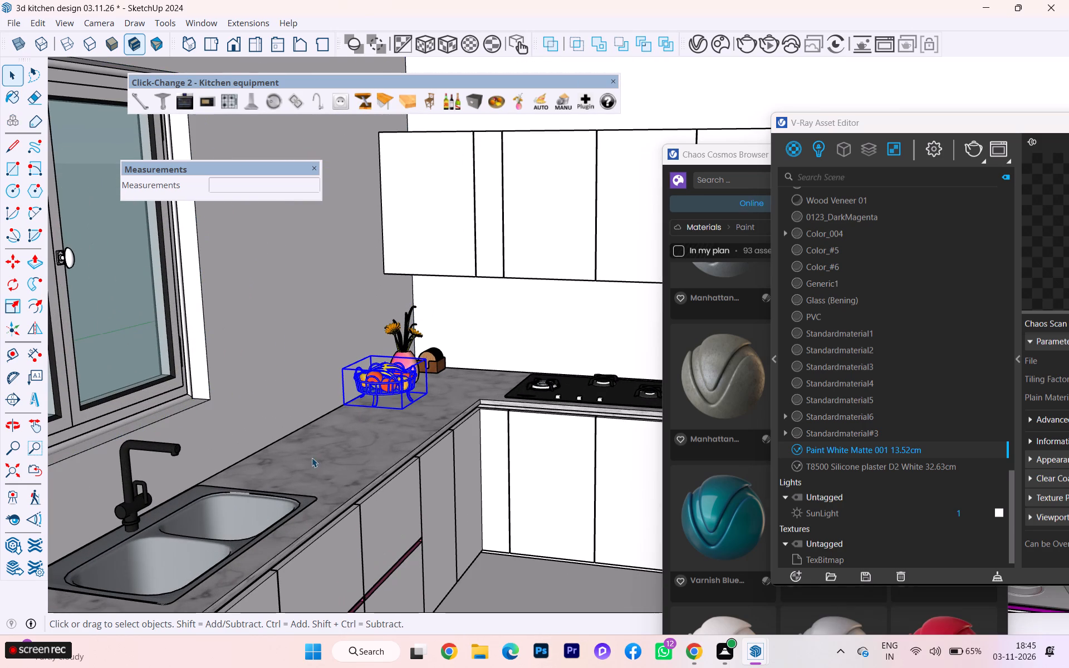
{"action": "left_click", "coordinate": [543, 577]}
{"action": "scroll", "coordinate": [282, 362], "scroll_direction": "down", "scroll_amount": 1}
{"action": "scroll", "coordinate": [282, 362], "scroll_direction": "up", "scroll_amount": 1}
{"action": "scroll", "coordinate": [288, 365], "scroll_direction": "down", "scroll_amount": 1}
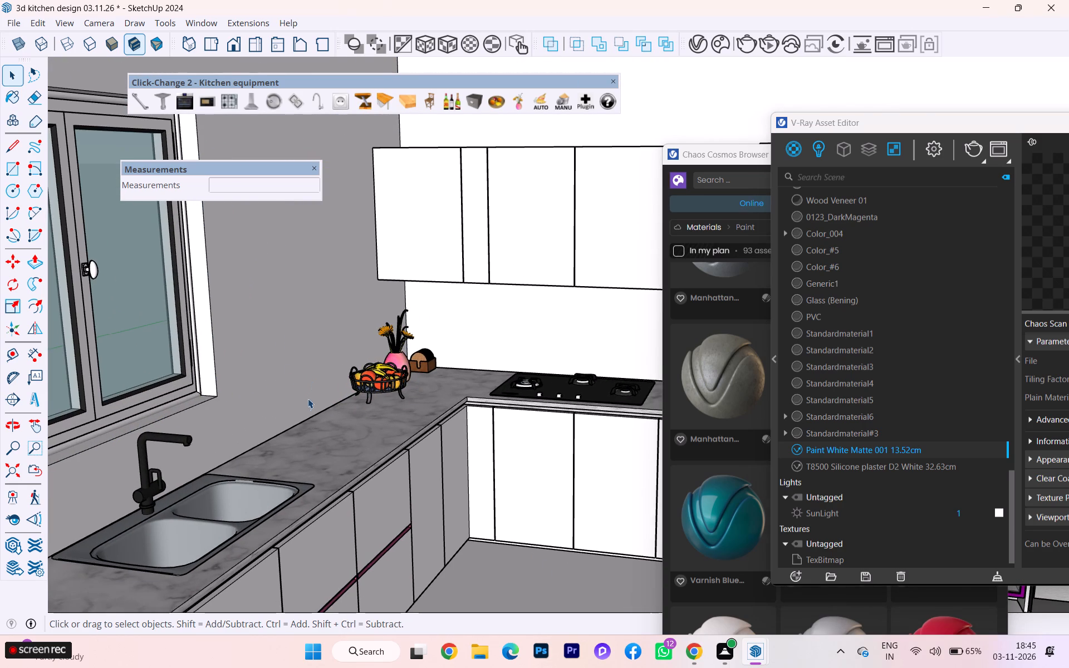
{"action": "key", "text": "t"}
{"action": "left_click", "coordinate": [290, 428]}
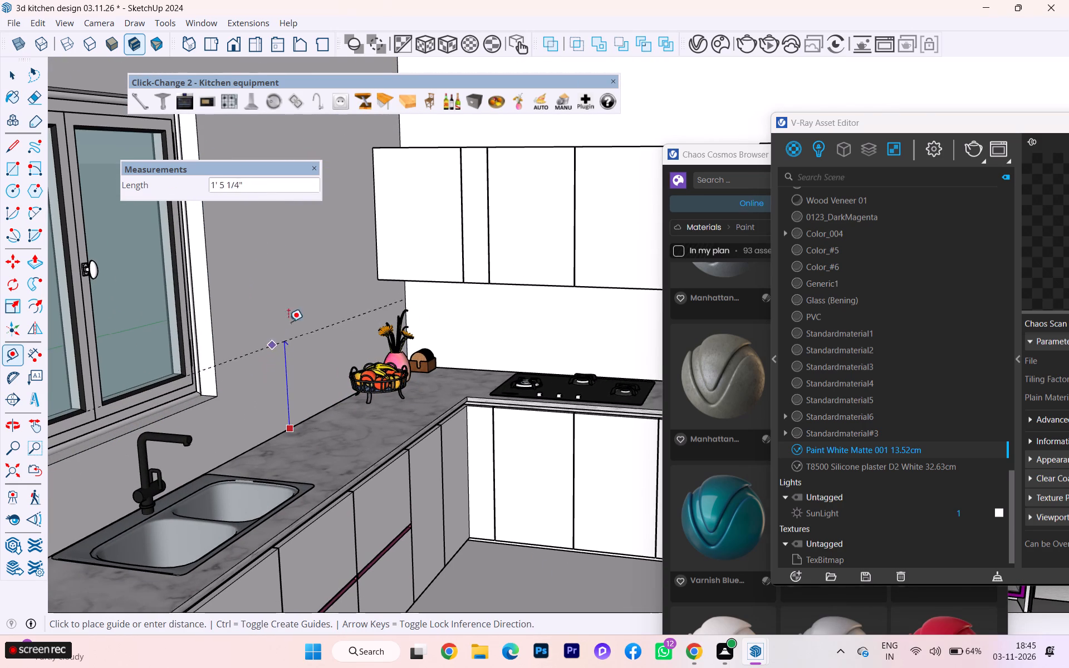
{"action": "left_click", "coordinate": [376, 281]}
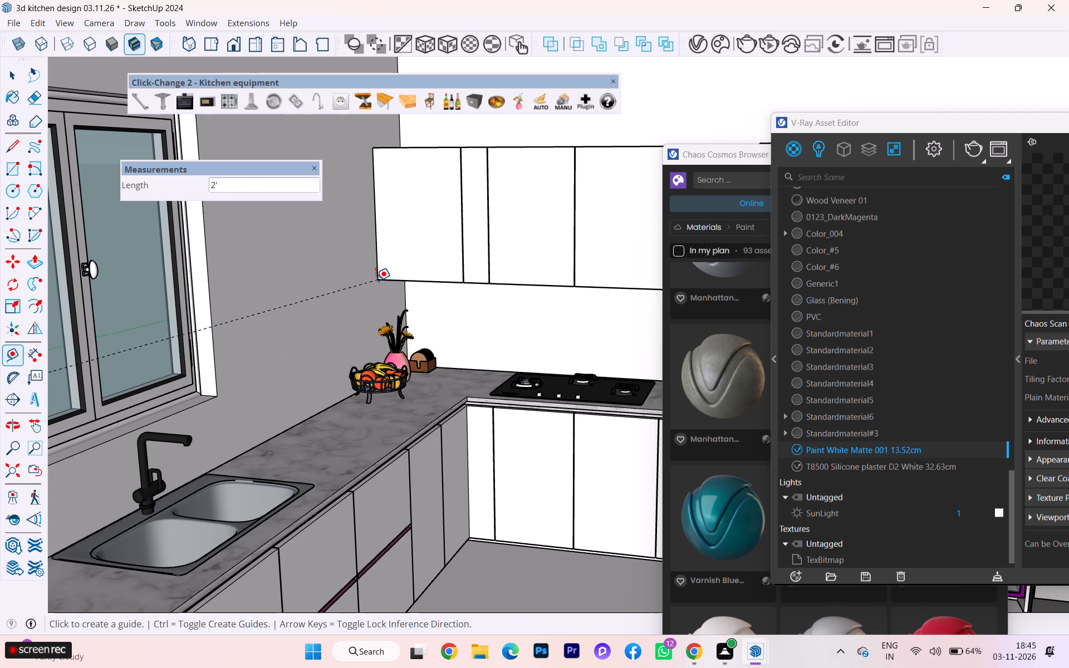
{"action": "scroll", "coordinate": [321, 312], "scroll_direction": "down", "scroll_amount": 3}
{"action": "middle_click_drag", "start_coordinate": [321, 318], "coordinate": [304, 351]}
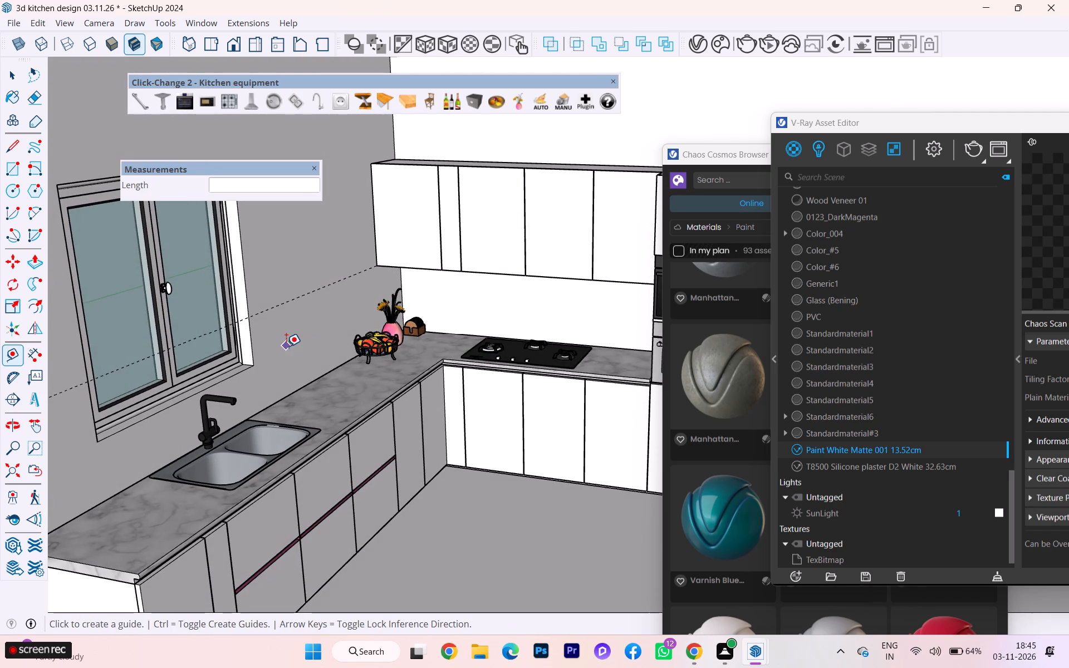
Open the walls group for editing and place a guide 2' above the countertop, at the wall cabinets' bottom corner.
{"action": "left_click", "coordinate": [12, 73]}
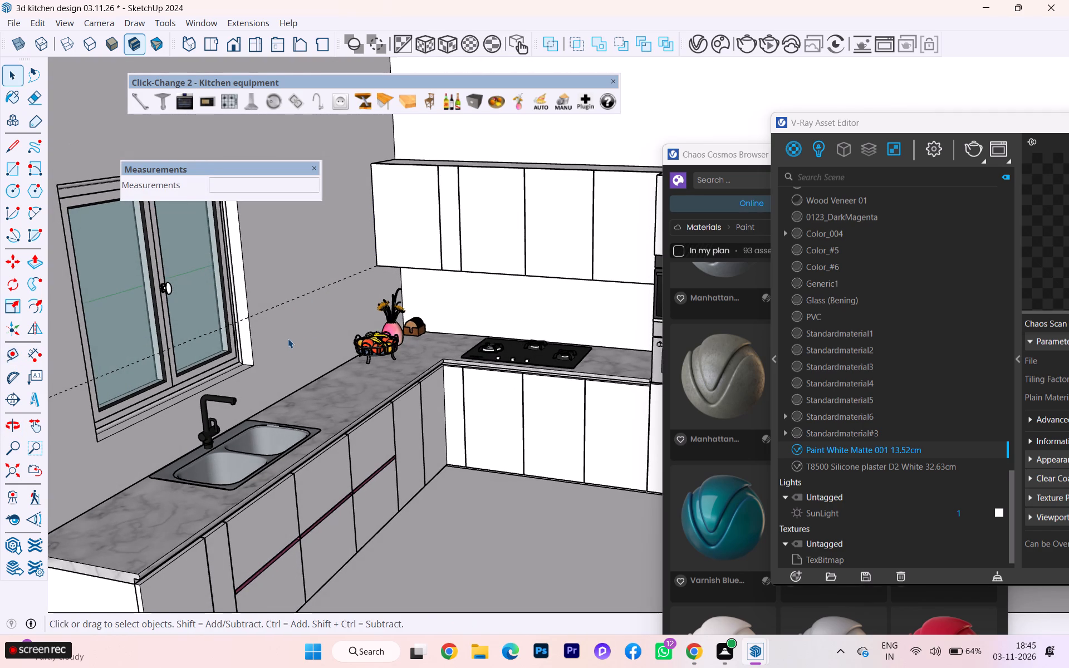
{"action": "double_click", "coordinate": [289, 339]}
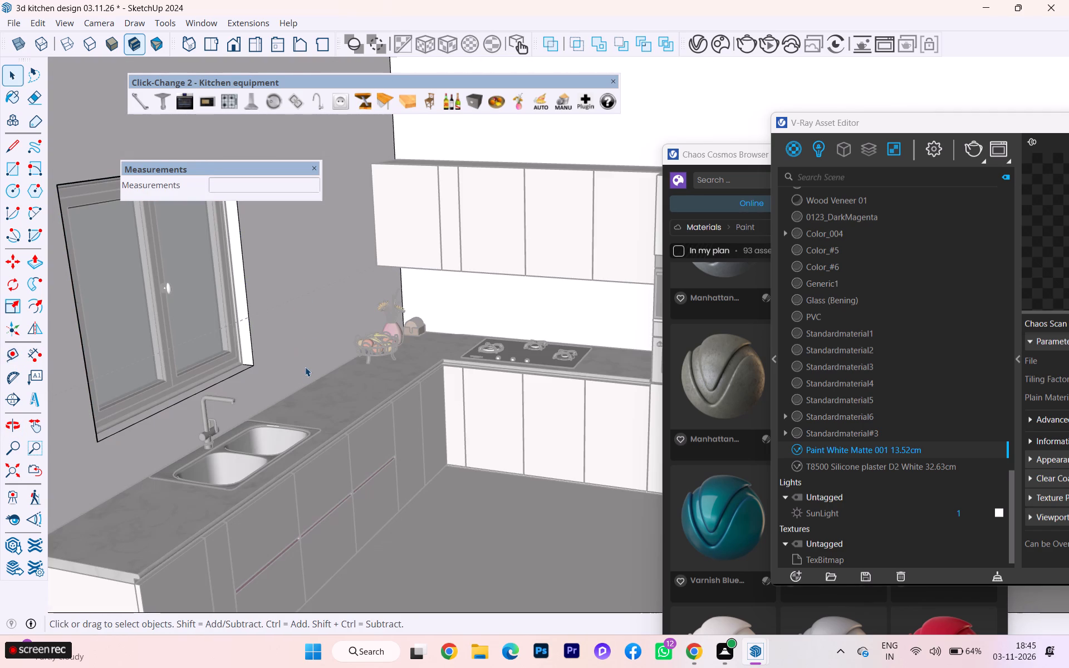
{"action": "key", "text": "y"}
{"action": "key", "text": "t"}
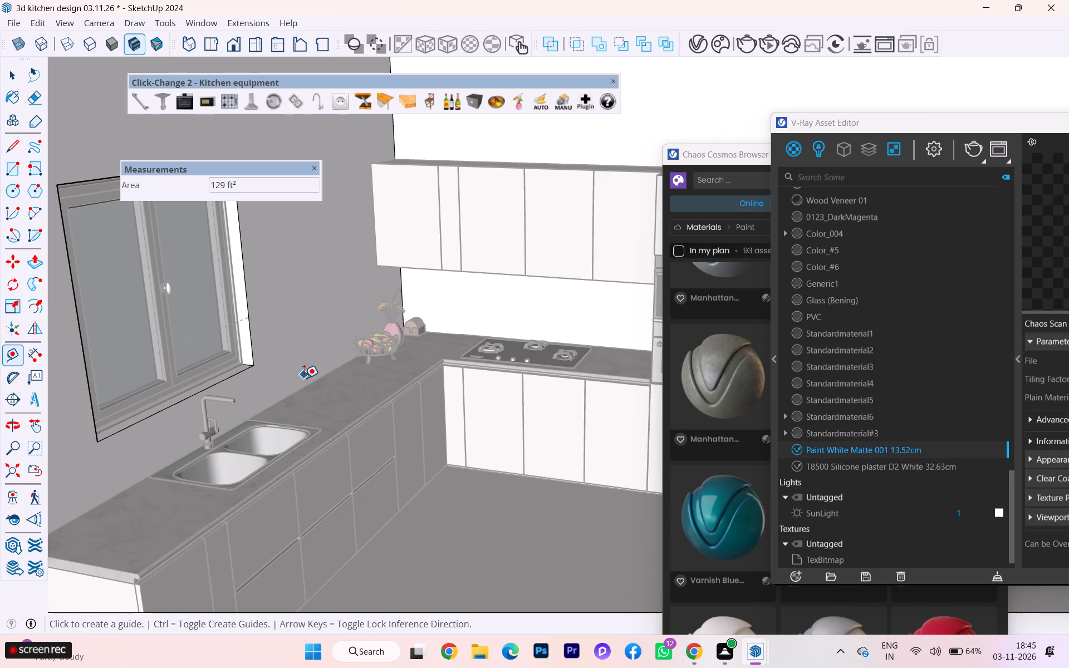
{"action": "left_click", "coordinate": [299, 389]}
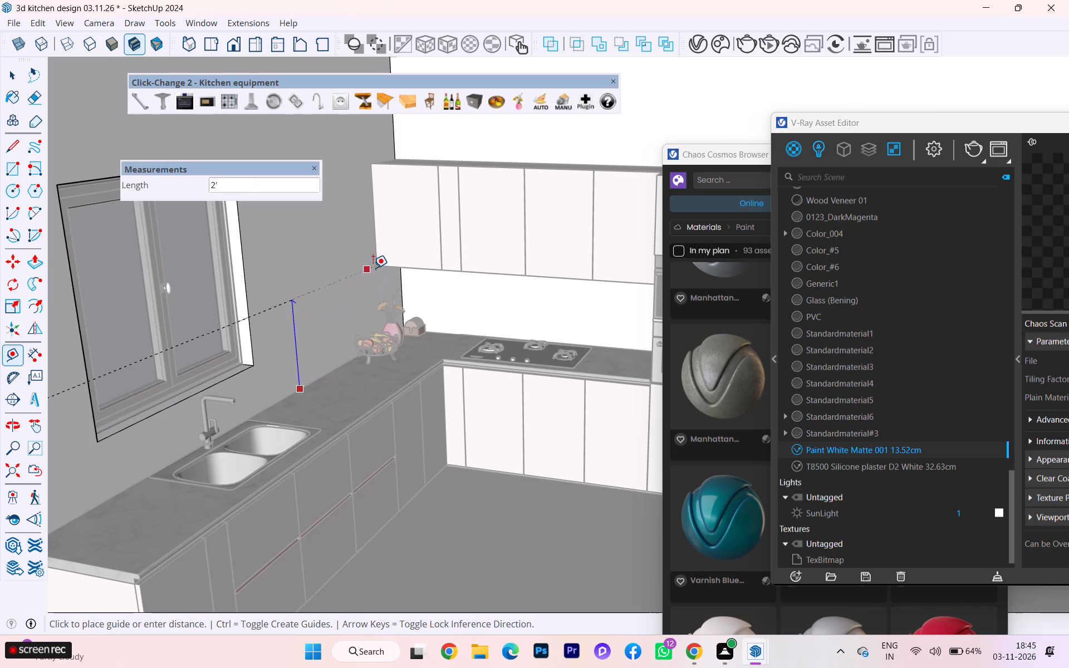
{"action": "left_click", "coordinate": [375, 266]}
{"action": "scroll", "coordinate": [354, 307], "scroll_direction": "down", "scroll_amount": 3}
{"action": "middle_click_drag", "start_coordinate": [327, 318], "coordinate": [171, 331]}
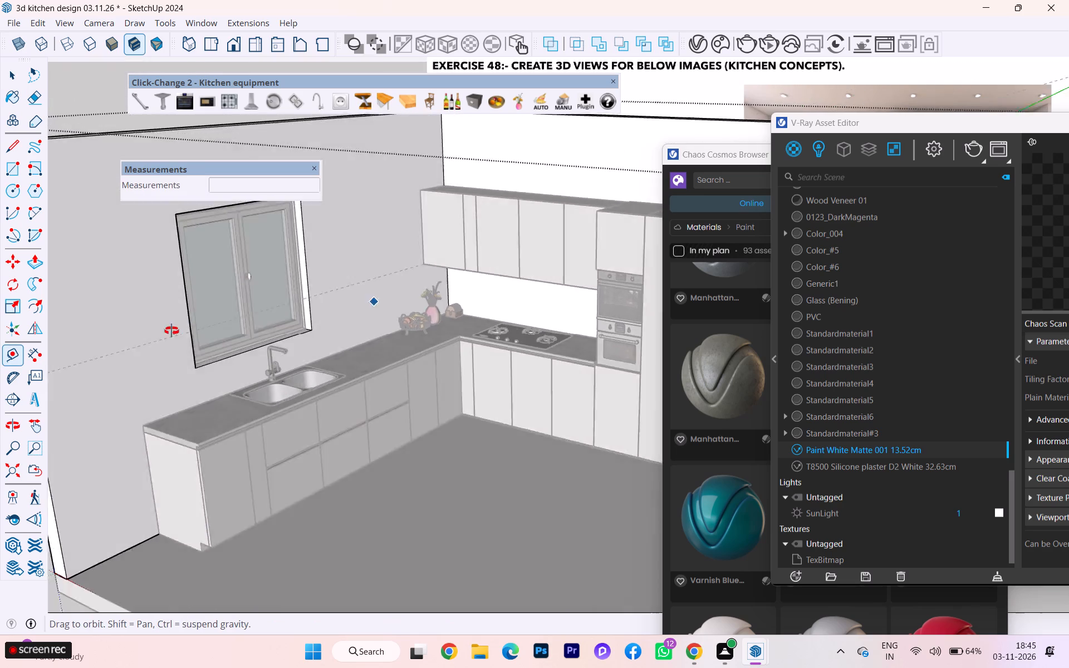
{"action": "middle_click_drag", "start_coordinate": [171, 331], "coordinate": [153, 331]}
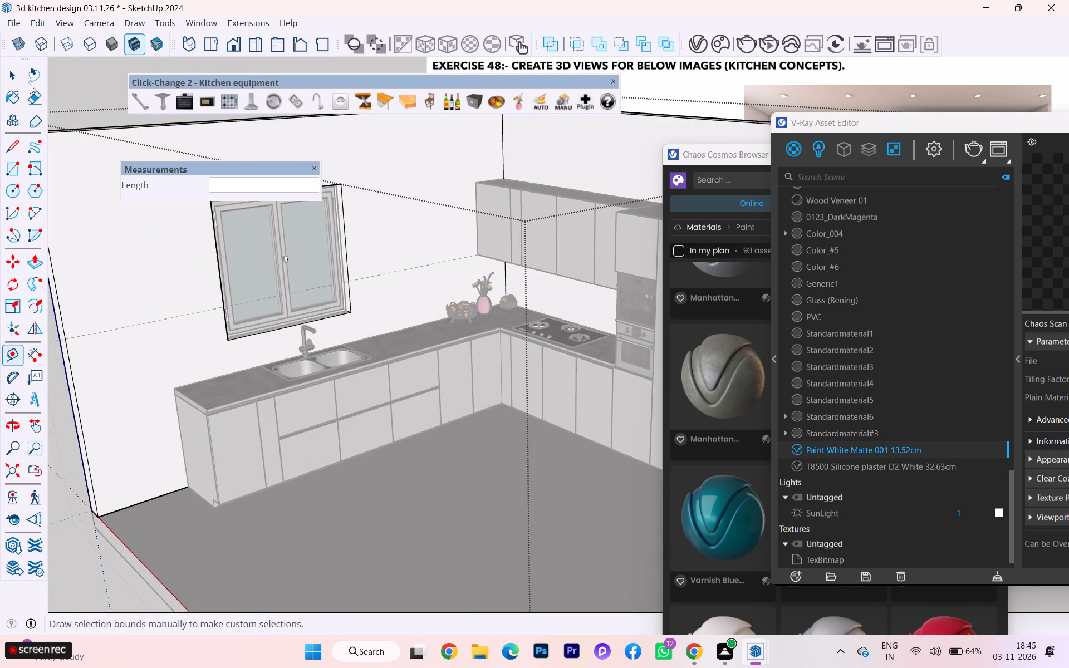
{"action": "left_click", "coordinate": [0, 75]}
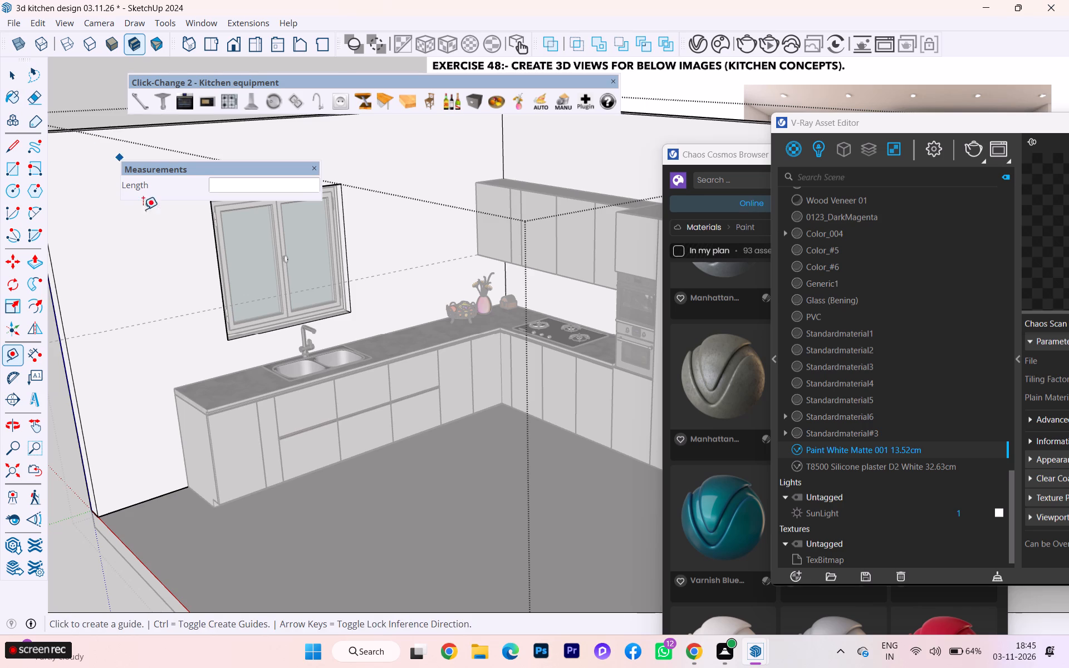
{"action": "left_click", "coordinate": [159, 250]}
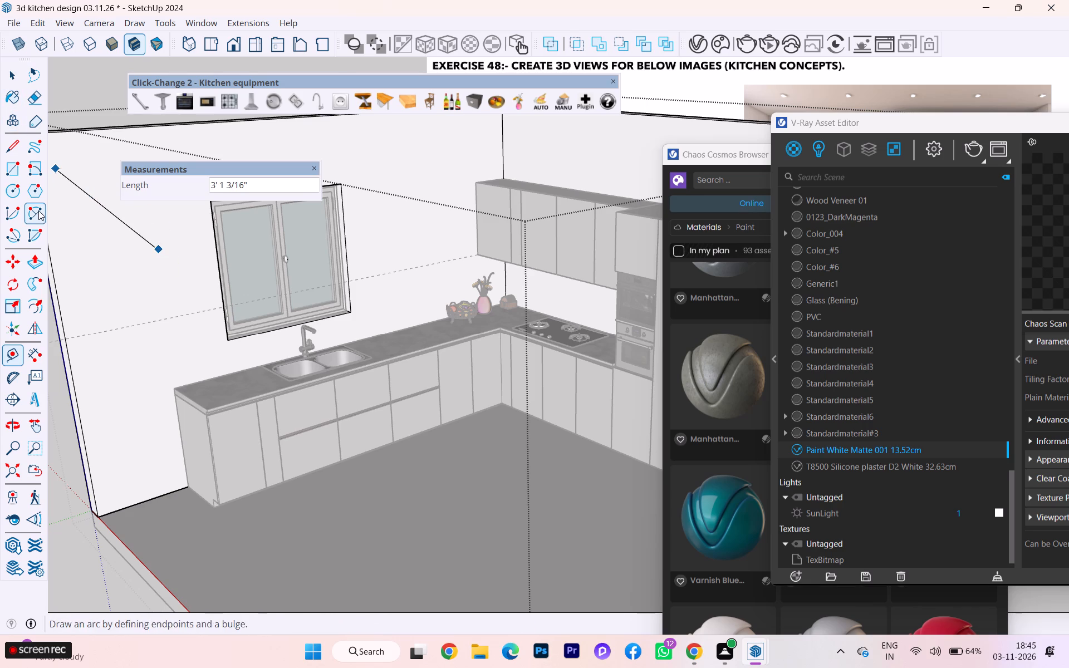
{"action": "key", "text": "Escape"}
Select the window wall's inner face and place a guide 2' above the countertop's back edge inside the walls group.
{"action": "left_click", "coordinate": [18, 78]}
{"action": "left_click", "coordinate": [145, 253]}
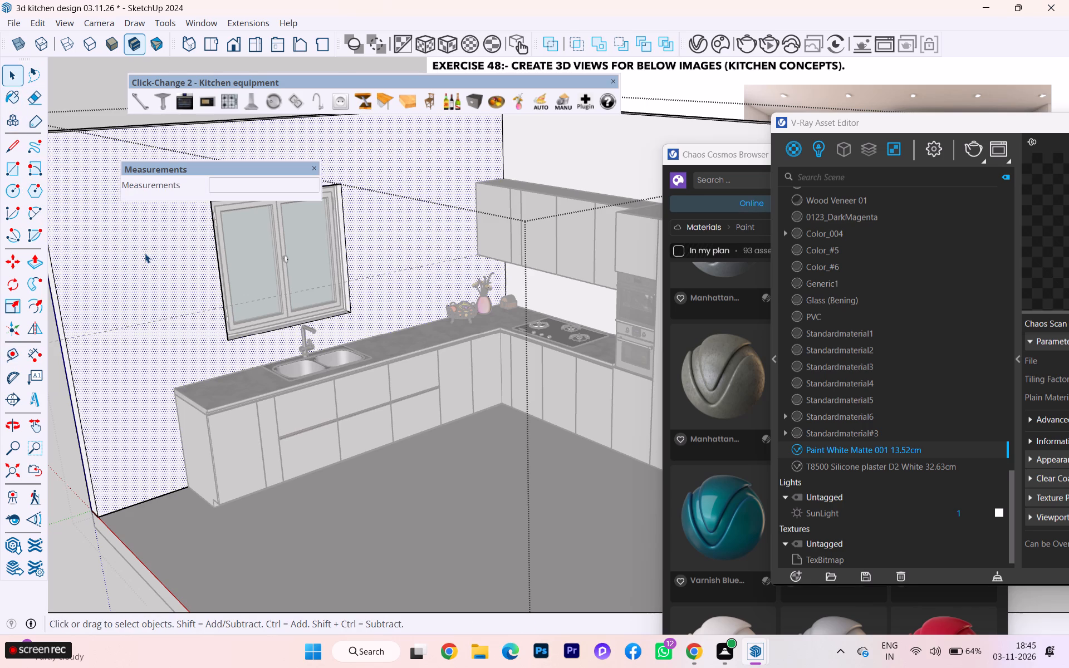
{"action": "scroll", "coordinate": [327, 284], "scroll_direction": "up", "scroll_amount": 5}
{"action": "scroll", "coordinate": [365, 312], "scroll_direction": "down", "scroll_amount": 2}
{"action": "scroll", "coordinate": [376, 320], "scroll_direction": "up", "scroll_amount": 5}
{"action": "scroll", "coordinate": [382, 325], "scroll_direction": "down", "scroll_amount": 1}
{"action": "middle_click_drag", "start_coordinate": [382, 325], "coordinate": [438, 335]}
{"action": "scroll", "coordinate": [330, 265], "scroll_direction": "up", "scroll_amount": 1}
{"action": "key", "text": "t"}
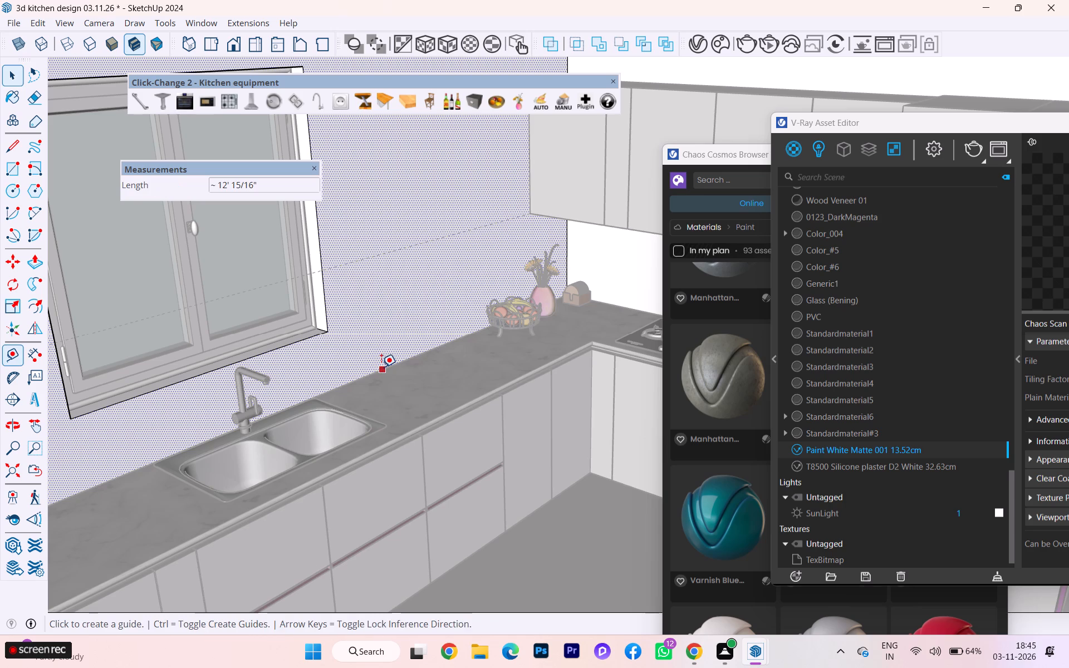
{"action": "left_click", "coordinate": [383, 369]}
{"action": "left_click", "coordinate": [350, 268]}
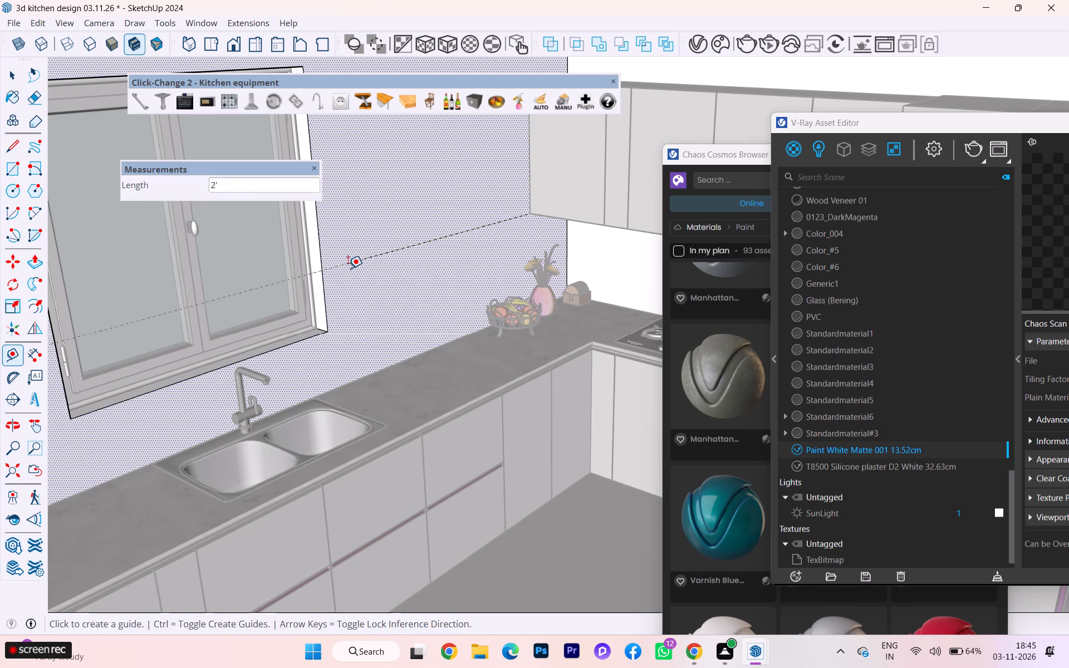
{"action": "scroll", "coordinate": [315, 269], "scroll_direction": "down", "scroll_amount": 2}
{"action": "middle_click_drag", "start_coordinate": [319, 271], "coordinate": [71, 292]}
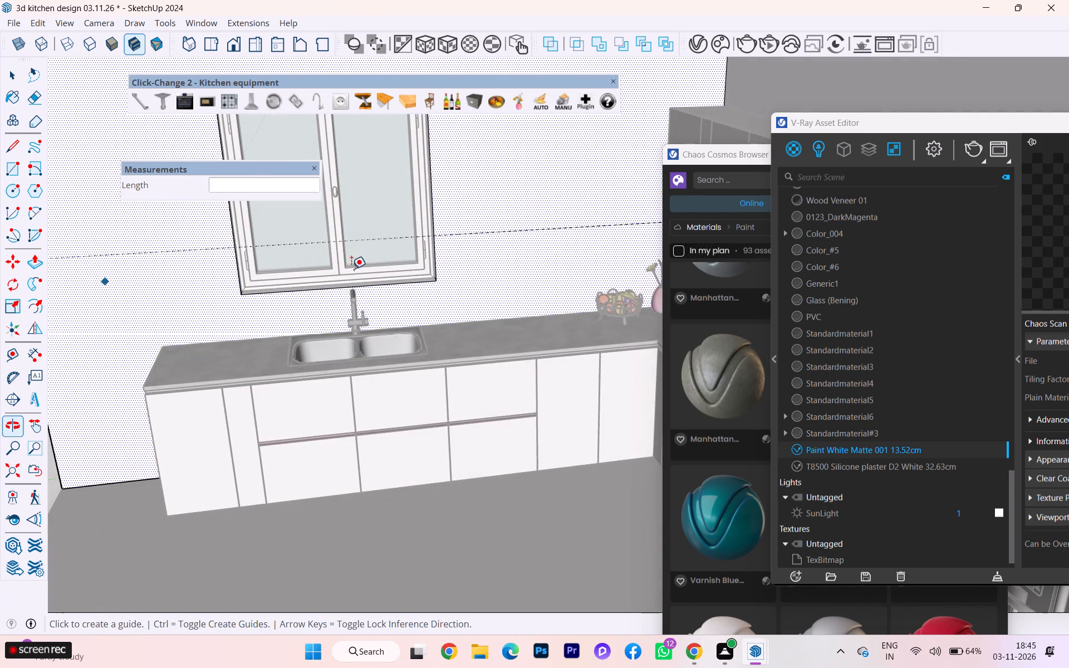
Draw a rectangle on the window wall, 2' by about 12' 1", from the countertop's outer back corner to the guide at the wall cabinets' underside.
{"action": "scroll", "coordinate": [420, 253], "scroll_direction": "up", "scroll_amount": 2}
{"action": "scroll", "coordinate": [430, 245], "scroll_direction": "down", "scroll_amount": 2}
{"action": "scroll", "coordinate": [430, 245], "scroll_direction": "up", "scroll_amount": 3}
{"action": "scroll", "coordinate": [433, 243], "scroll_direction": "down", "scroll_amount": 1}
{"action": "scroll", "coordinate": [433, 243], "scroll_direction": "up", "scroll_amount": 6}
{"action": "scroll", "coordinate": [433, 243], "scroll_direction": "down", "scroll_amount": 1}
{"action": "scroll", "coordinate": [433, 243], "scroll_direction": "up", "scroll_amount": 3}
{"action": "middle_click_drag", "start_coordinate": [330, 333], "coordinate": [648, 342]}
{"action": "scroll", "coordinate": [648, 342], "scroll_direction": "down", "scroll_amount": 9}
{"action": "scroll", "coordinate": [467, 289], "scroll_direction": "up", "scroll_amount": 1}
{"action": "scroll", "coordinate": [465, 289], "scroll_direction": "down", "scroll_amount": 3}
{"action": "scroll", "coordinate": [343, 316], "scroll_direction": "down", "scroll_amount": 1}
{"action": "middle_click_drag", "start_coordinate": [336, 317], "coordinate": [201, 305]}
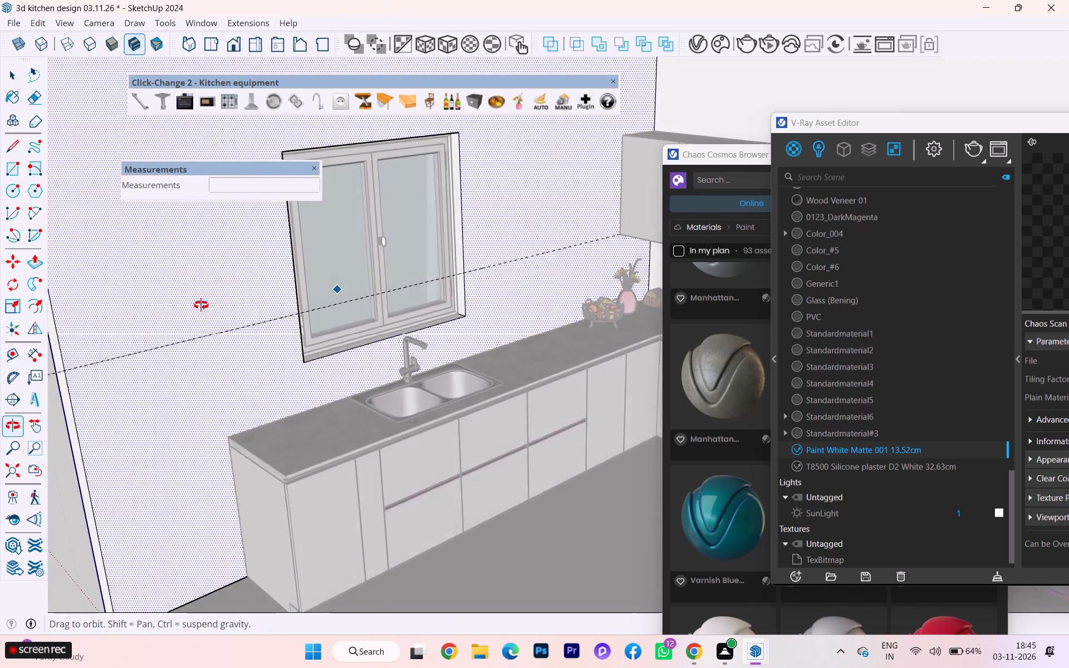
{"action": "middle_click_drag", "start_coordinate": [201, 305], "coordinate": [194, 304]}
{"action": "scroll", "coordinate": [194, 304], "scroll_direction": "down", "scroll_amount": 2}
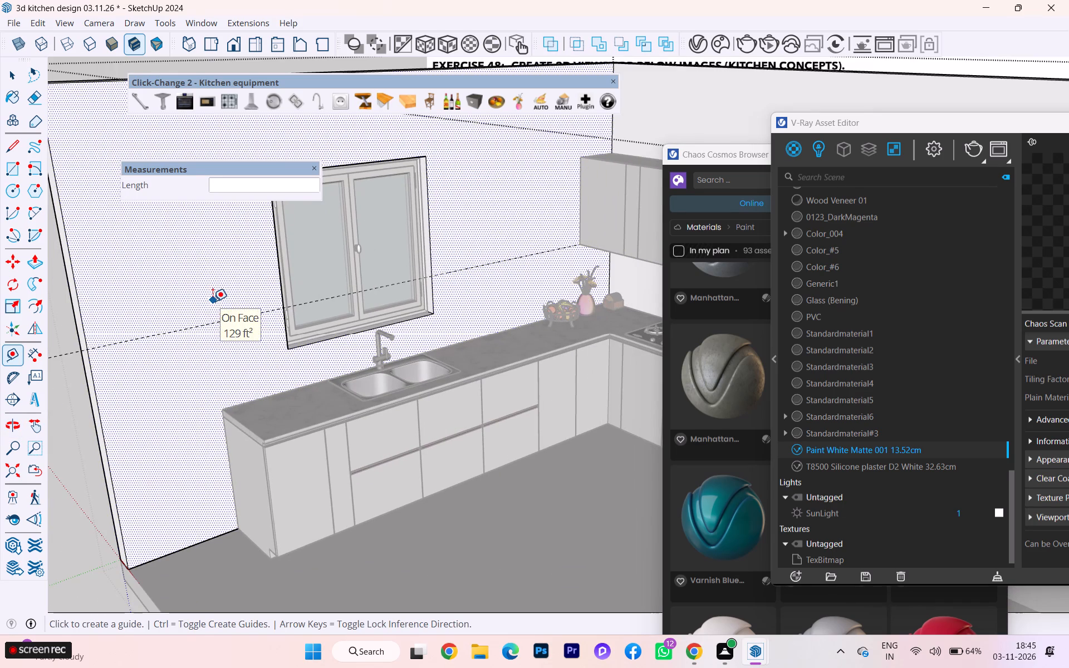
{"action": "scroll", "coordinate": [334, 316], "scroll_direction": "up", "scroll_amount": 4}
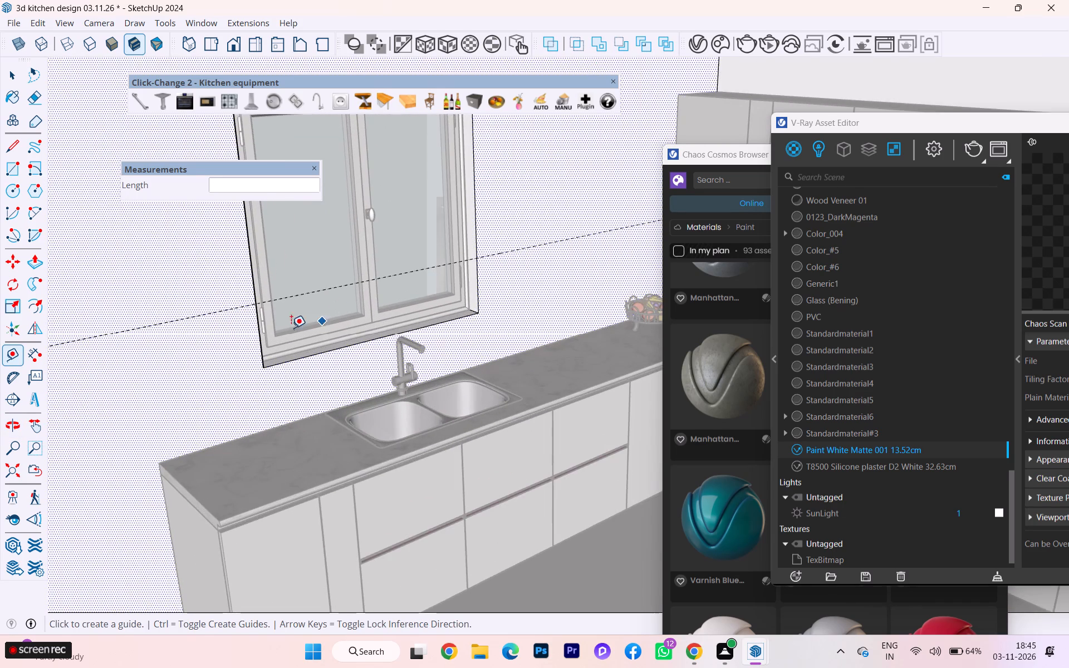
{"action": "scroll", "coordinate": [274, 325], "scroll_direction": "up", "scroll_amount": 2}
{"action": "key", "text": "r"}
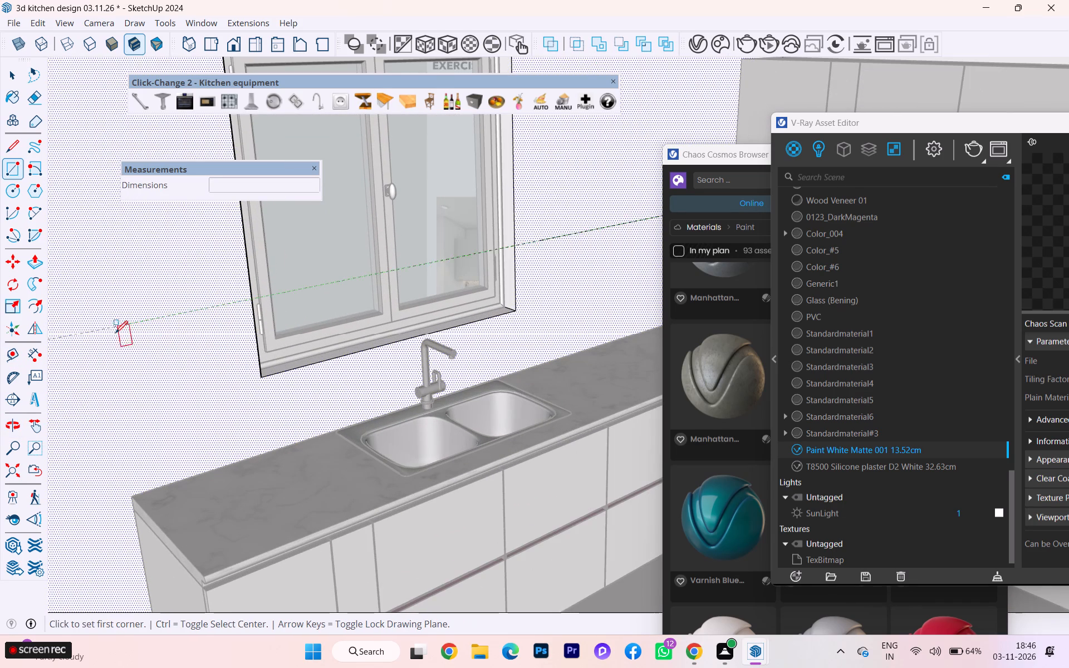
{"action": "scroll", "coordinate": [111, 334], "scroll_direction": "down", "scroll_amount": 1}
{"action": "scroll", "coordinate": [110, 335], "scroll_direction": "up", "scroll_amount": 1}
{"action": "scroll", "coordinate": [109, 336], "scroll_direction": "down", "scroll_amount": 9}
{"action": "scroll", "coordinate": [106, 342], "scroll_direction": "up", "scroll_amount": 1}
{"action": "scroll", "coordinate": [106, 342], "scroll_direction": "down", "scroll_amount": 3}
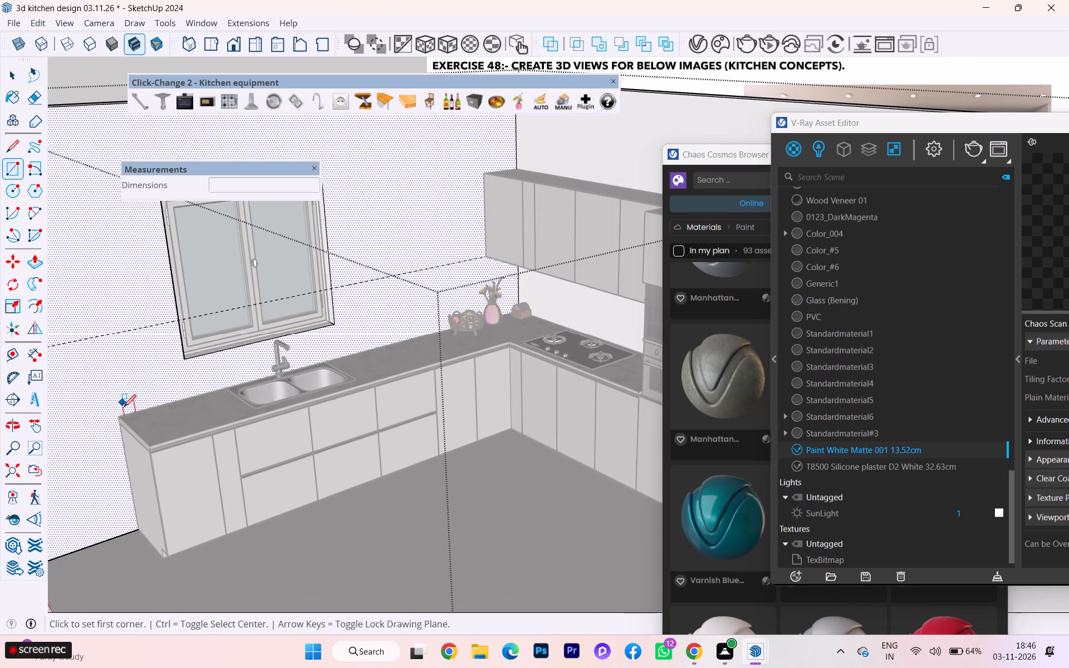
{"action": "left_click", "coordinate": [117, 415]}
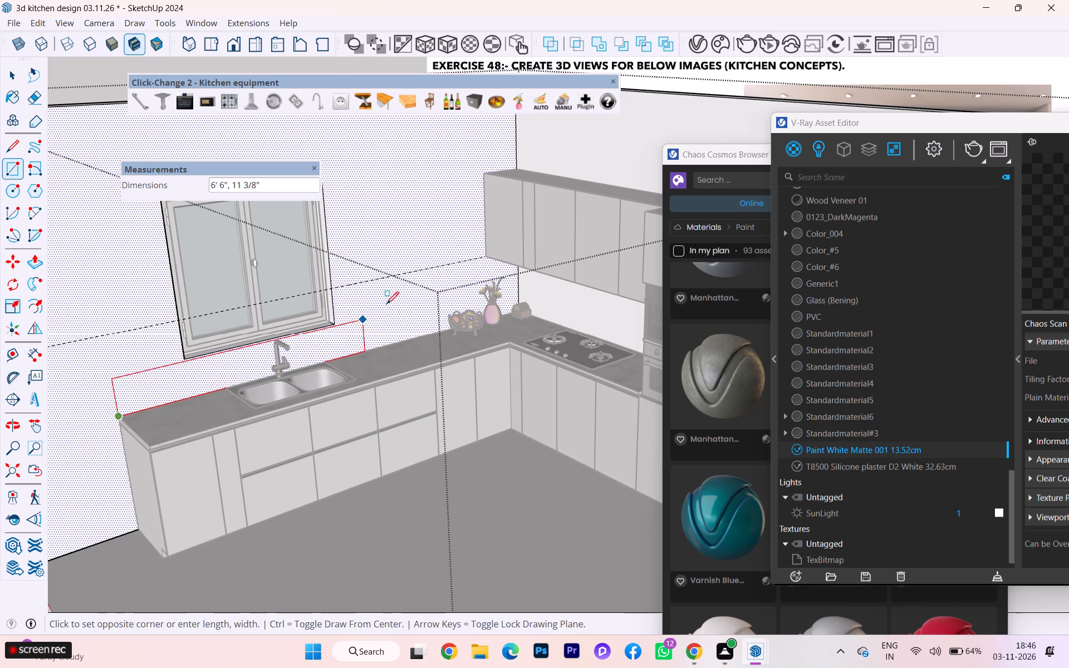
{"action": "scroll", "coordinate": [489, 266], "scroll_direction": "up", "scroll_amount": 6}
{"action": "middle_click_drag", "start_coordinate": [520, 279], "coordinate": [518, 177]}
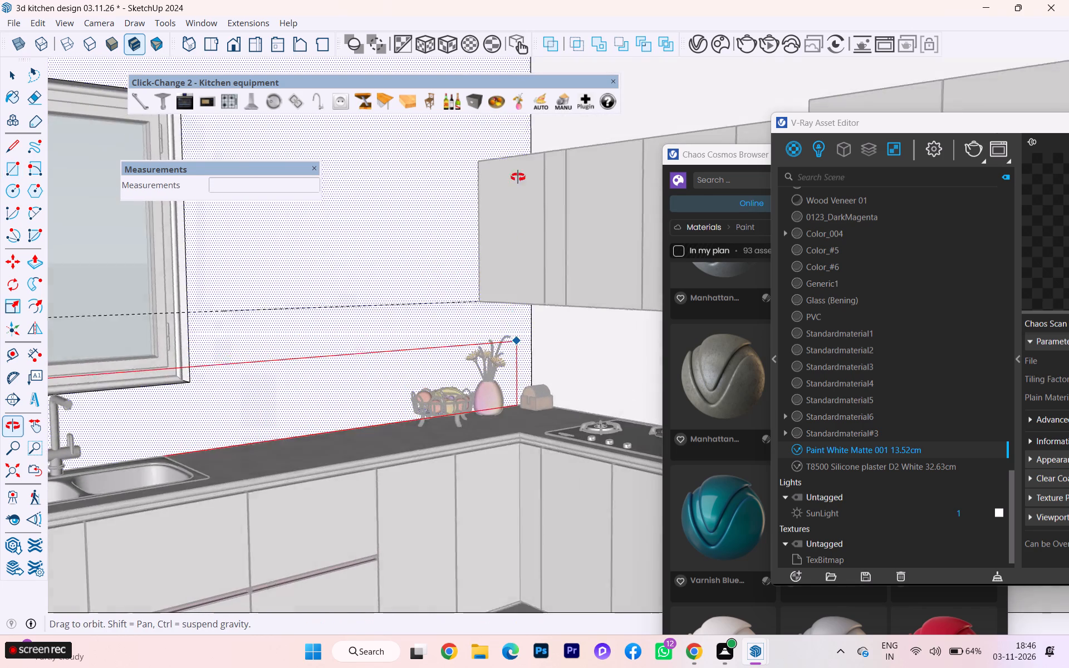
{"action": "middle_click_drag", "start_coordinate": [518, 177], "coordinate": [505, 163]}
{"action": "scroll", "coordinate": [506, 355], "scroll_direction": "up", "scroll_amount": 4}
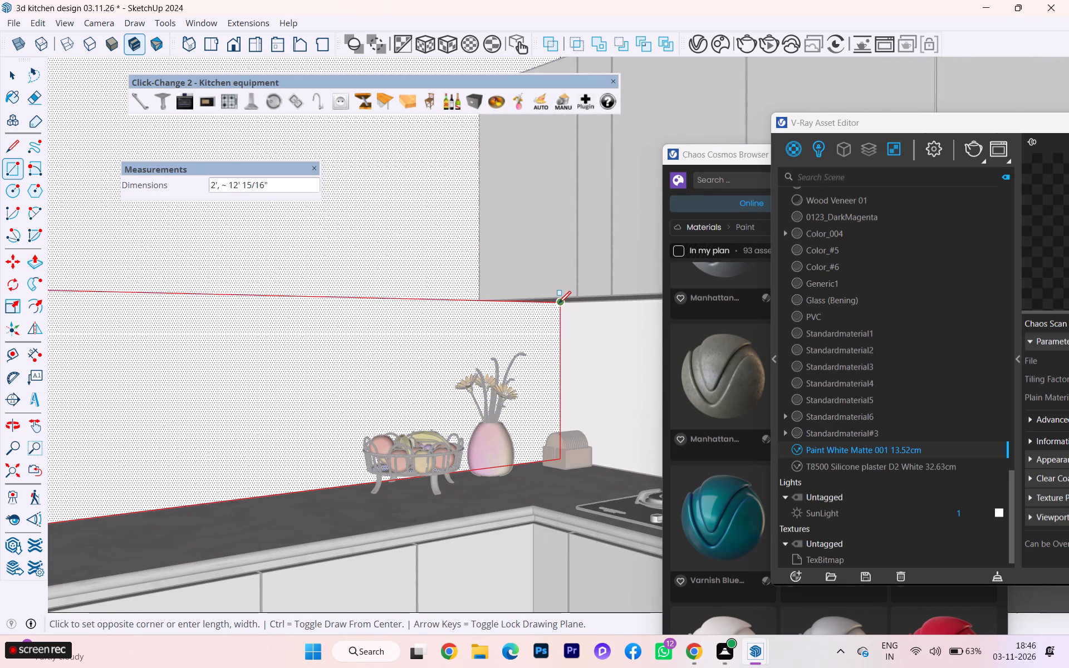
{"action": "left_click", "coordinate": [558, 303]}
Select the new backsplash face between the window wall's countertop and the guide.
{"action": "scroll", "coordinate": [446, 354], "scroll_direction": "down", "scroll_amount": 2}
{"action": "middle_click_drag", "start_coordinate": [444, 356], "coordinate": [602, 505]}
{"action": "scroll", "coordinate": [377, 326], "scroll_direction": "down", "scroll_amount": 1}
{"action": "scroll", "coordinate": [377, 326], "scroll_direction": "up", "scroll_amount": 2}
{"action": "scroll", "coordinate": [377, 326], "scroll_direction": "down", "scroll_amount": 10}
{"action": "scroll", "coordinate": [487, 343], "scroll_direction": "up", "scroll_amount": 3}
{"action": "scroll", "coordinate": [487, 343], "scroll_direction": "down", "scroll_amount": 7}
{"action": "scroll", "coordinate": [513, 337], "scroll_direction": "up", "scroll_amount": 1}
{"action": "scroll", "coordinate": [513, 337], "scroll_direction": "down", "scroll_amount": 4}
{"action": "key", "text": "space"}
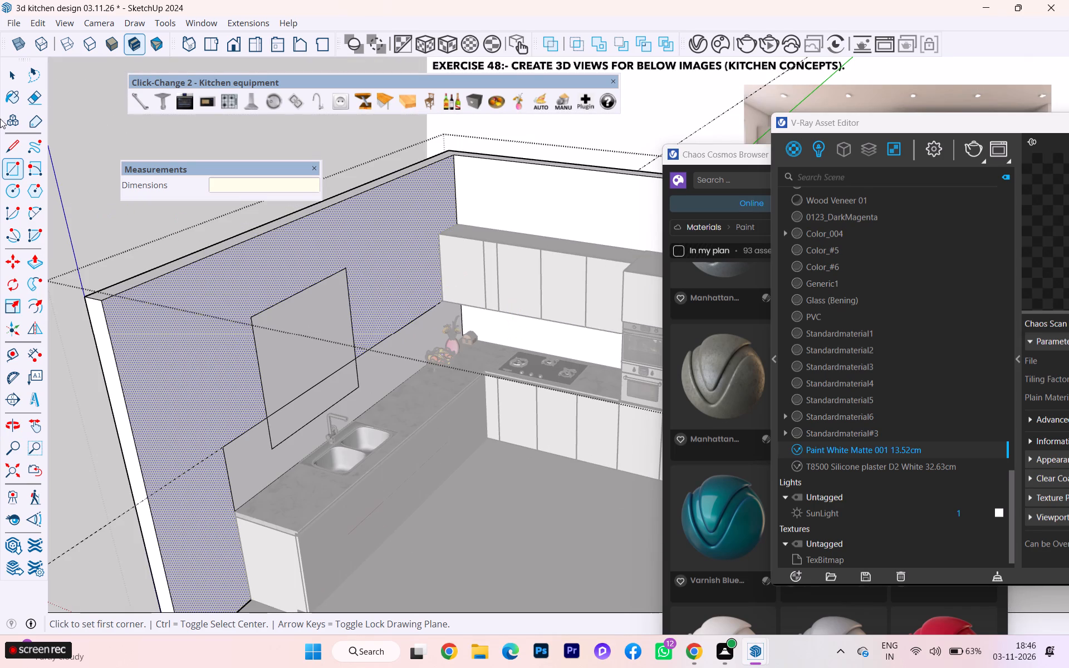
{"action": "left_click", "coordinate": [8, 83]}
{"action": "left_click", "coordinate": [376, 383]}
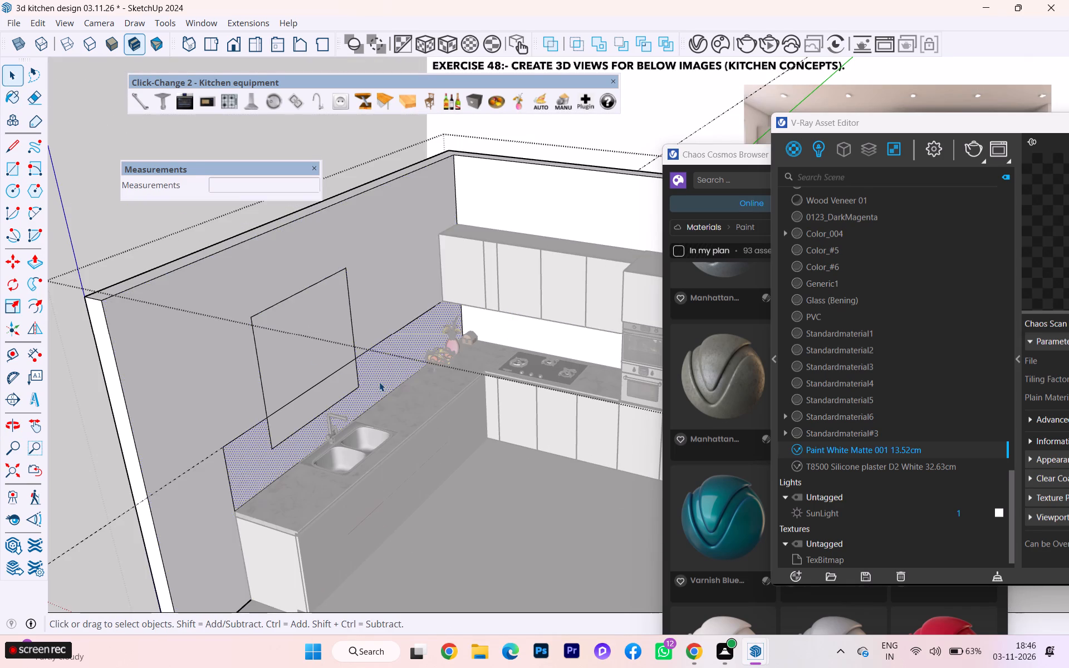
{"action": "scroll", "coordinate": [379, 382], "scroll_direction": "up", "scroll_amount": 1}
{"action": "scroll", "coordinate": [379, 382], "scroll_direction": "down", "scroll_amount": 2}
{"action": "scroll", "coordinate": [379, 382], "scroll_direction": "up", "scroll_amount": 3}
{"action": "scroll", "coordinate": [376, 383], "scroll_direction": "down", "scroll_amount": 1}
{"action": "scroll", "coordinate": [376, 383], "scroll_direction": "up", "scroll_amount": 3}
{"action": "scroll", "coordinate": [376, 383], "scroll_direction": "down", "scroll_amount": 3}
{"action": "scroll", "coordinate": [376, 383], "scroll_direction": "up", "scroll_amount": 1}
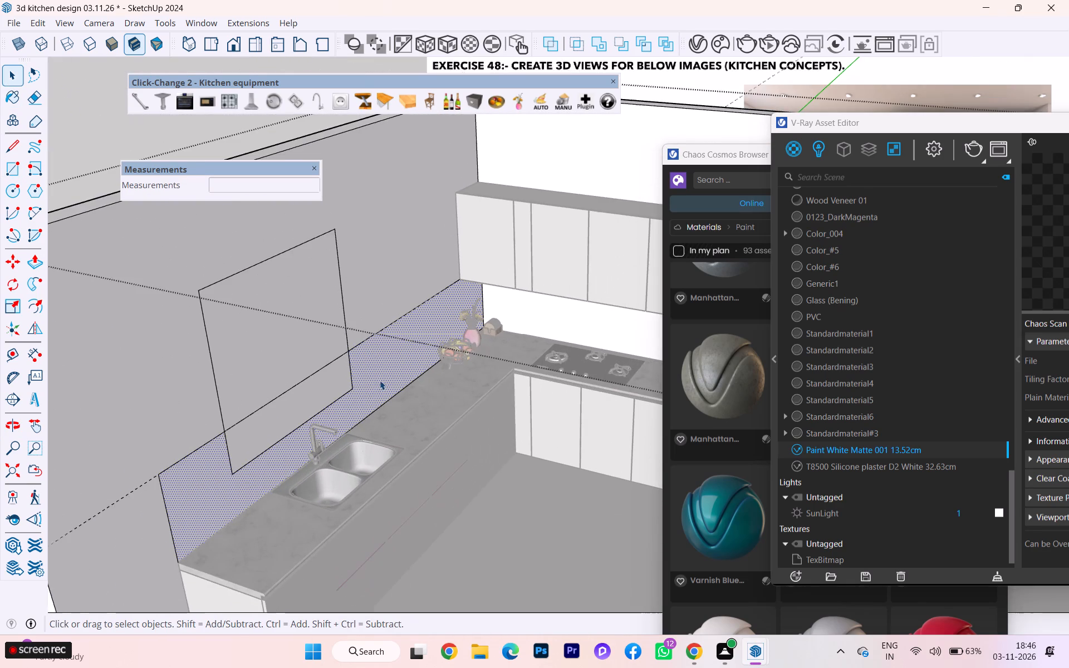
{"action": "scroll", "coordinate": [381, 380], "scroll_direction": "down", "scroll_amount": 5}
{"action": "scroll", "coordinate": [365, 327], "scroll_direction": "down", "scroll_amount": 2}
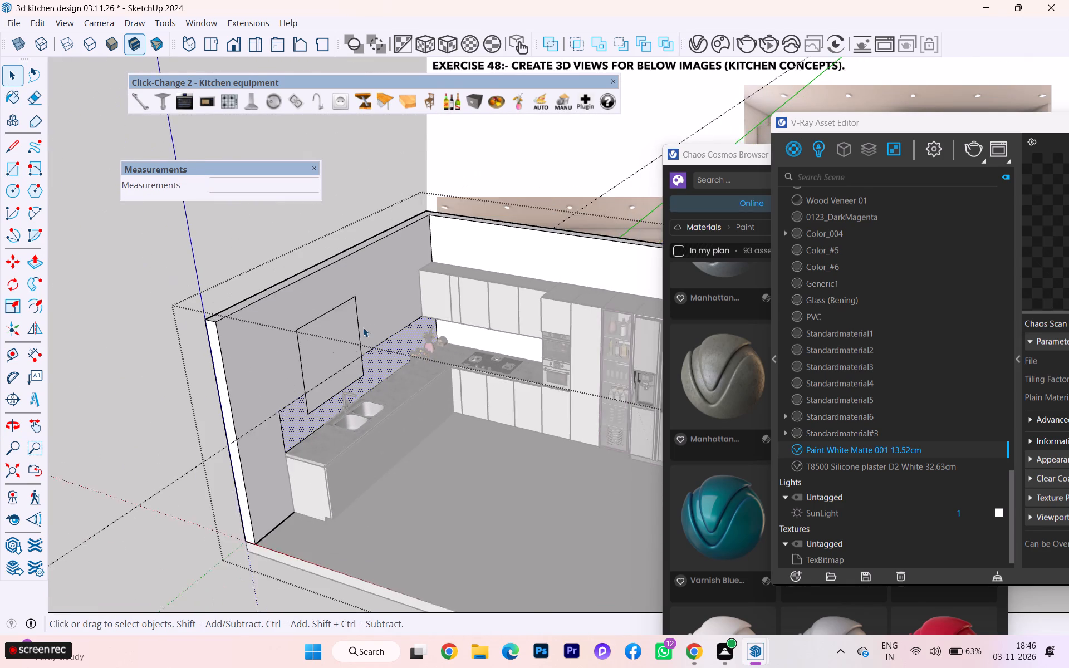
{"action": "scroll", "coordinate": [363, 327], "scroll_direction": "down", "scroll_amount": 1}
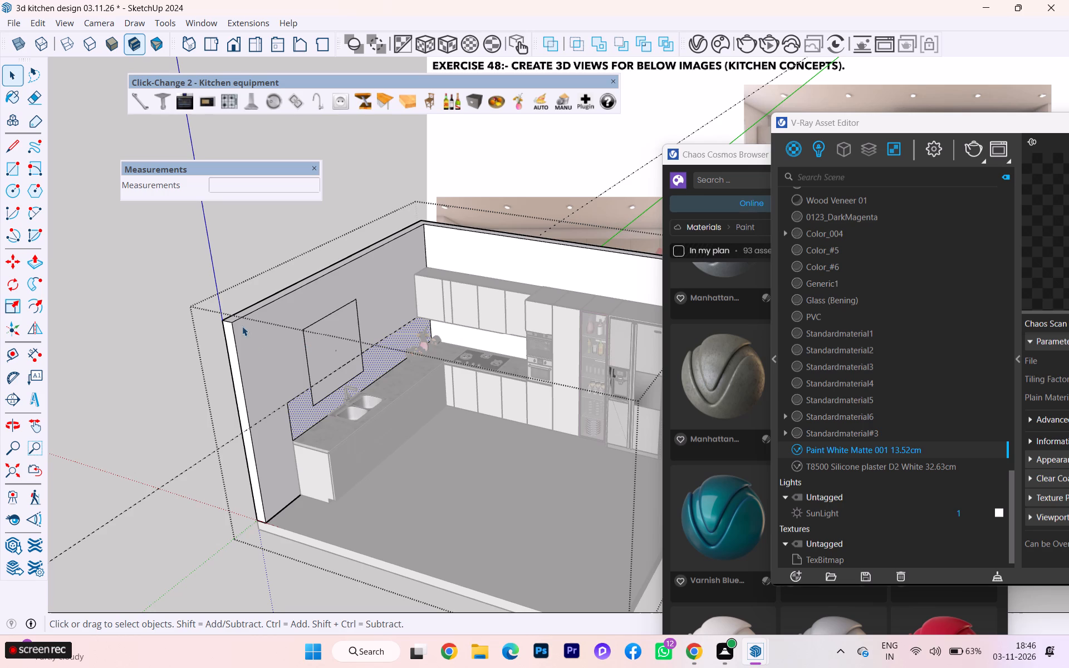
Move the V-Ray Asset Editor off the Chaos Cosmos Browser and open the Tiles materials category there.
{"action": "left_click_drag", "start_coordinate": [903, 124], "coordinate": [1019, 134]}
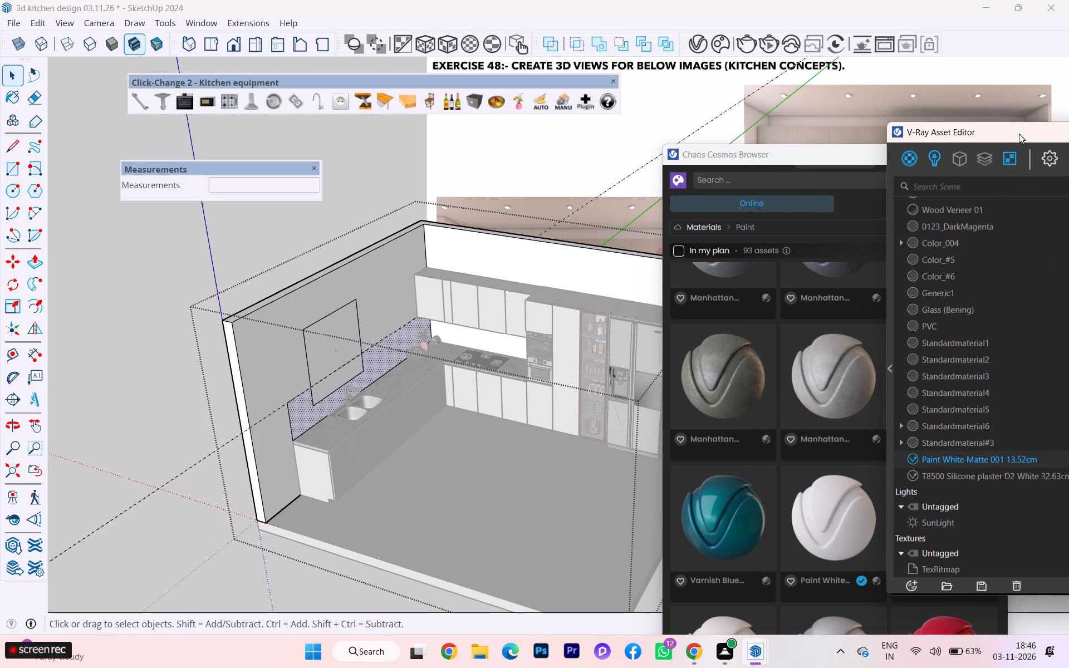
{"action": "left_click_drag", "start_coordinate": [1019, 134], "coordinate": [1021, 131]}
{"action": "left_click_drag", "start_coordinate": [820, 153], "coordinate": [760, 53]}
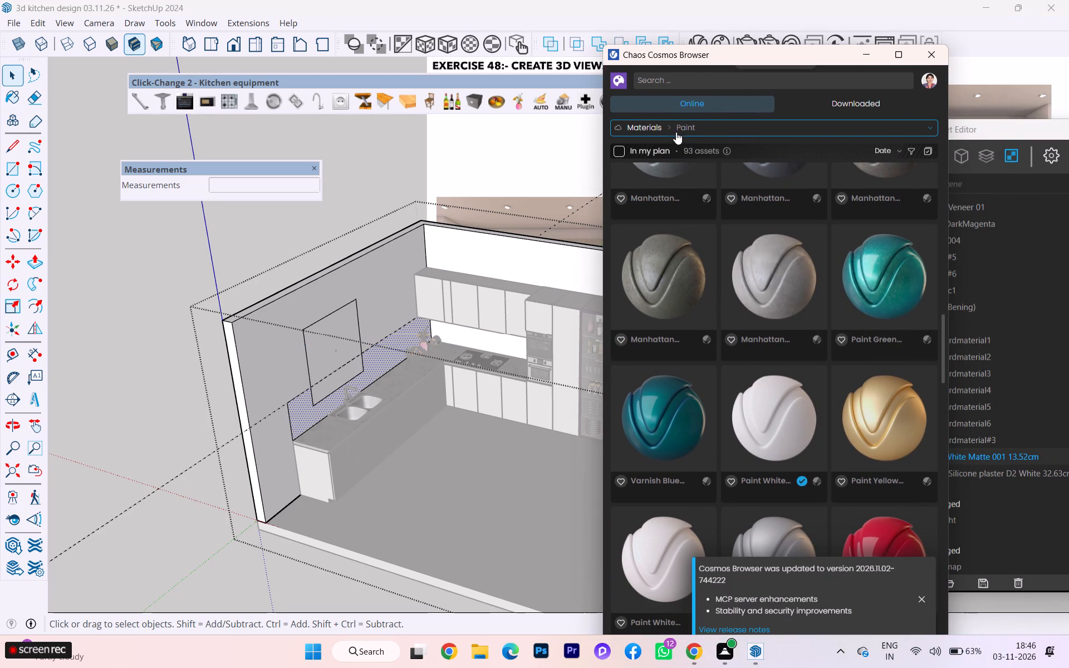
{"action": "left_click", "coordinate": [678, 127]}
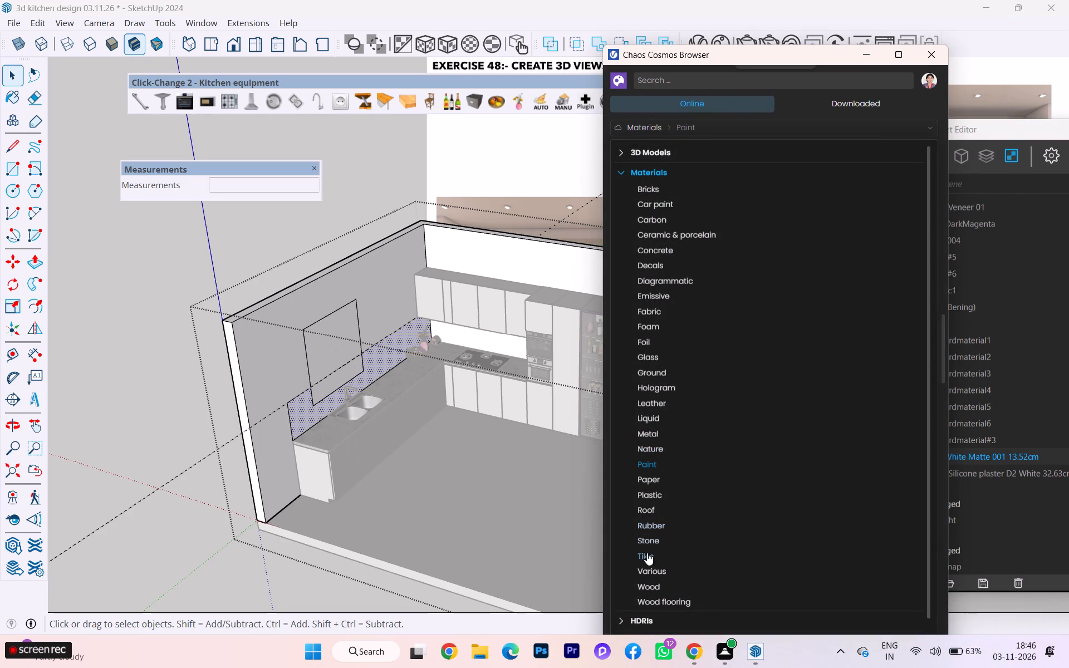
{"action": "left_click", "coordinate": [647, 553]}
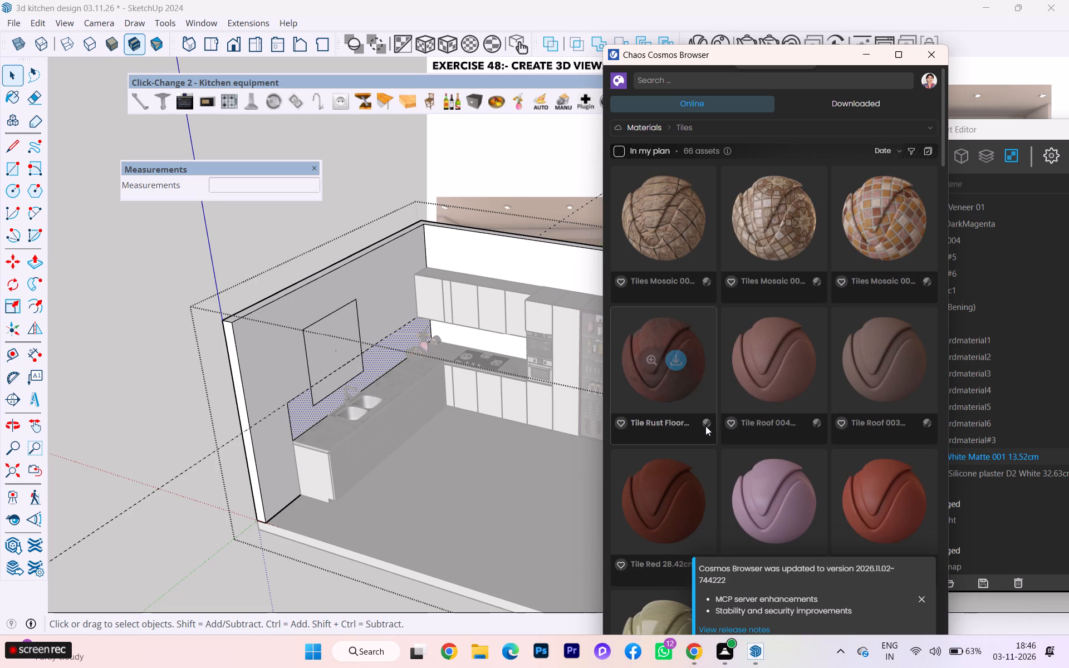
Look through the first tile materials in Chaos Cosmos for a suitable backsplash finish.
{"action": "scroll", "coordinate": [734, 358], "scroll_direction": "down", "scroll_amount": 1}
{"action": "scroll", "coordinate": [734, 358], "scroll_direction": "up", "scroll_amount": 3}
{"action": "scroll", "coordinate": [734, 358], "scroll_direction": "down", "scroll_amount": 4}
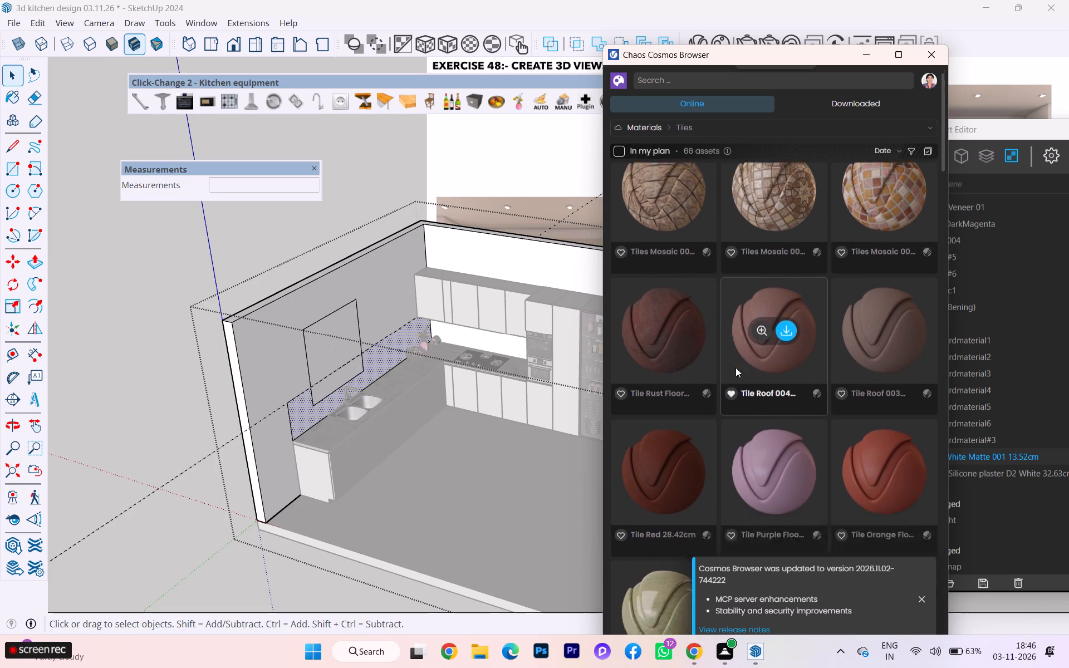
{"action": "scroll", "coordinate": [735, 367], "scroll_direction": "down", "scroll_amount": 4}
{"action": "scroll", "coordinate": [742, 390], "scroll_direction": "up", "scroll_amount": 1}
{"action": "scroll", "coordinate": [742, 391], "scroll_direction": "down", "scroll_amount": 4}
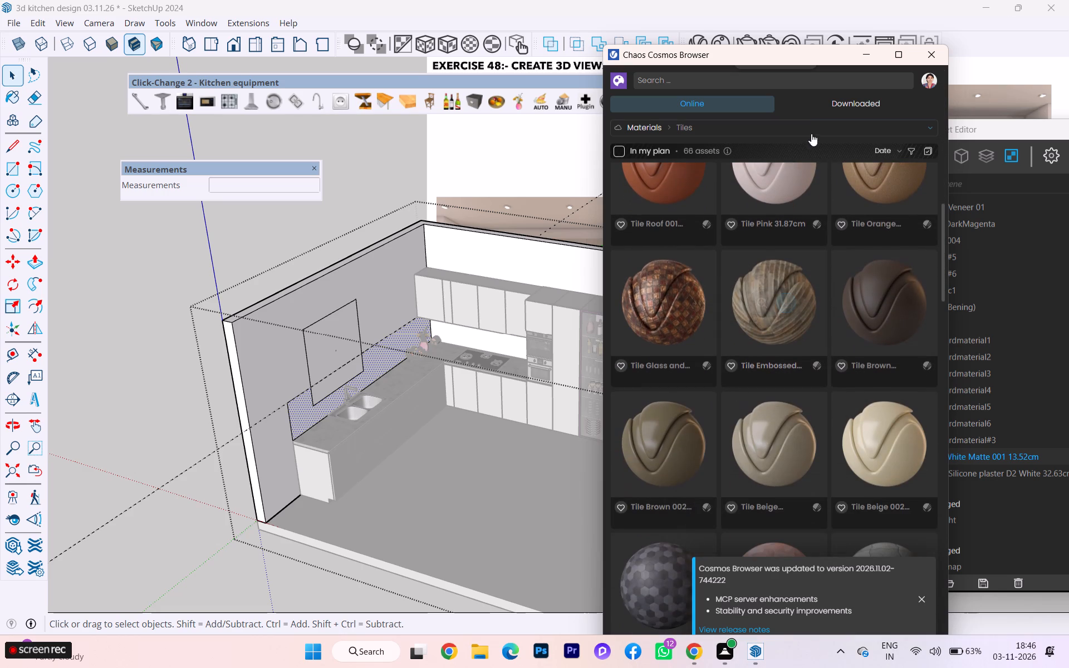
Move the Cosmos Browser off the reference kitchen image and examine the remaining tile materials through to the end of the category.
{"action": "left_click_drag", "start_coordinate": [823, 52], "coordinate": [547, 109]}
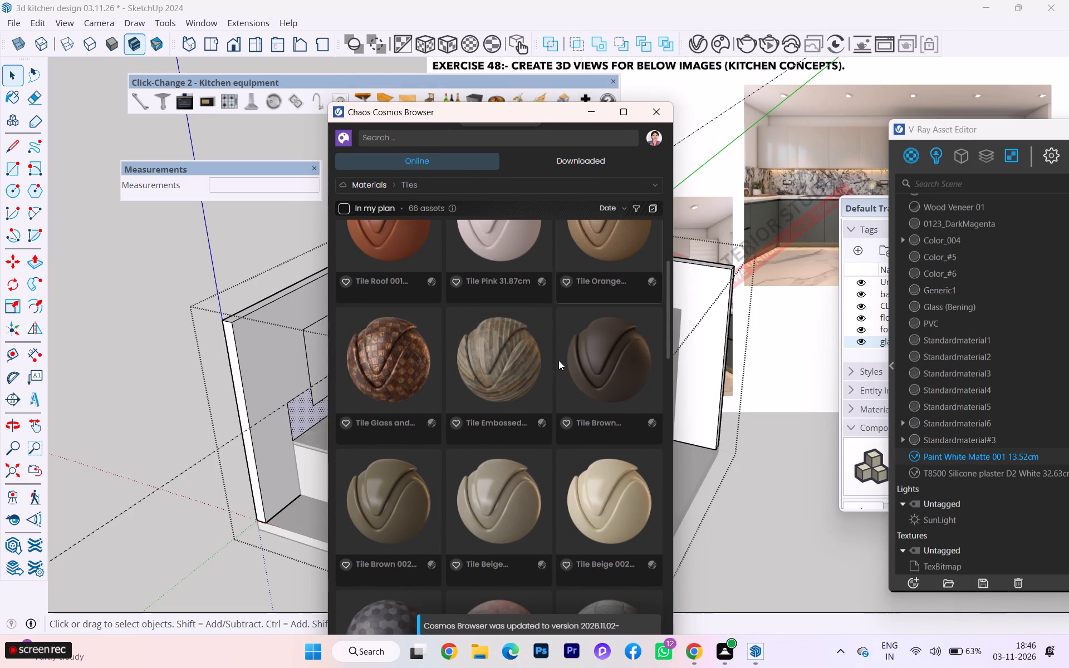
{"action": "scroll", "coordinate": [508, 398], "scroll_direction": "down", "scroll_amount": 3}
{"action": "scroll", "coordinate": [508, 401], "scroll_direction": "up", "scroll_amount": 1}
{"action": "scroll", "coordinate": [508, 401], "scroll_direction": "down", "scroll_amount": 3}
{"action": "scroll", "coordinate": [508, 403], "scroll_direction": "up", "scroll_amount": 1}
{"action": "scroll", "coordinate": [508, 404], "scroll_direction": "down", "scroll_amount": 6}
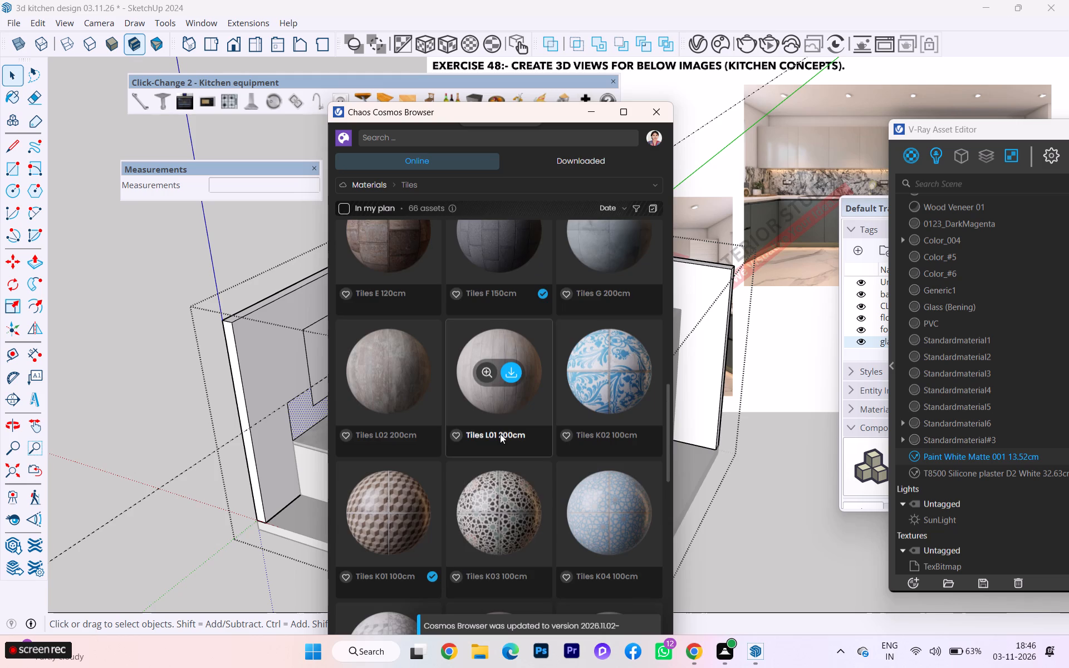
{"action": "scroll", "coordinate": [500, 434], "scroll_direction": "down", "scroll_amount": 7}
{"action": "scroll", "coordinate": [502, 436], "scroll_direction": "up", "scroll_amount": 3}
{"action": "scroll", "coordinate": [502, 436], "scroll_direction": "down", "scroll_amount": 4}
{"action": "scroll", "coordinate": [502, 436], "scroll_direction": "up", "scroll_amount": 1}
{"action": "scroll", "coordinate": [502, 436], "scroll_direction": "down", "scroll_amount": 2}
{"action": "scroll", "coordinate": [502, 437], "scroll_direction": "up", "scroll_amount": 3}
{"action": "scroll", "coordinate": [502, 437], "scroll_direction": "down", "scroll_amount": 7}
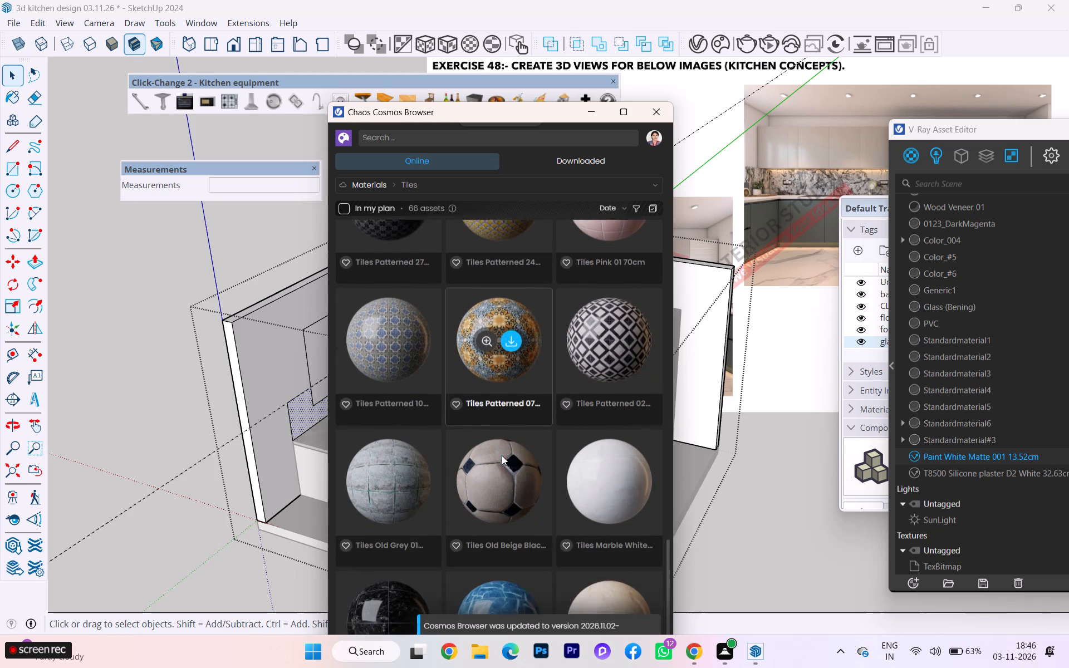
{"action": "scroll", "coordinate": [506, 447], "scroll_direction": "down", "scroll_amount": 3}
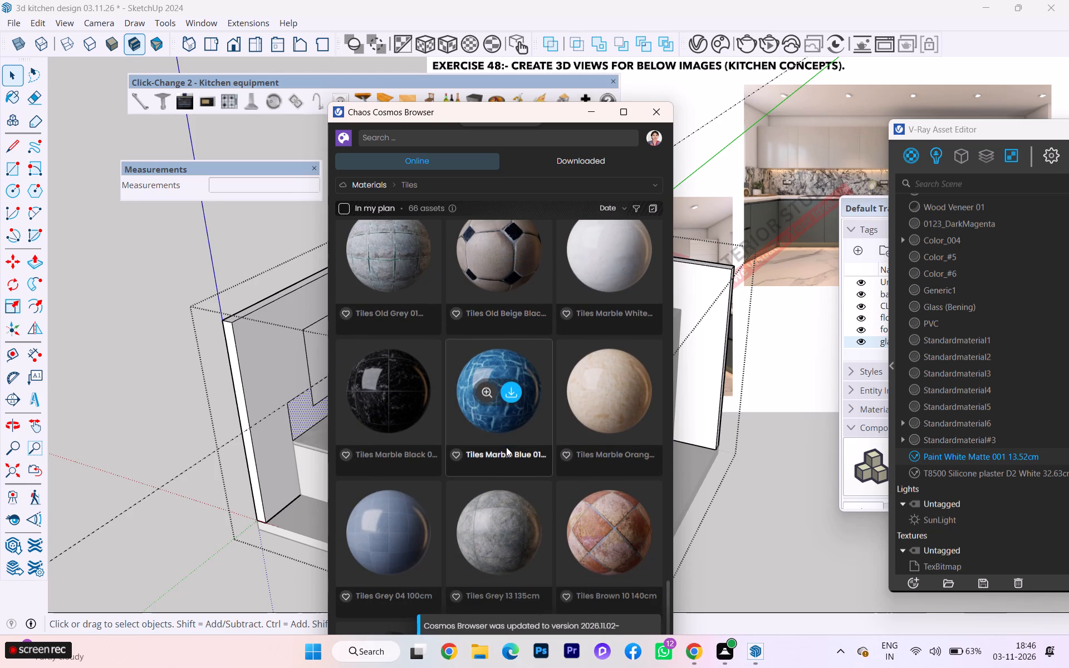
{"action": "scroll", "coordinate": [506, 447], "scroll_direction": "down", "scroll_amount": 4}
{"action": "scroll", "coordinate": [506, 448], "scroll_direction": "up", "scroll_amount": 2}
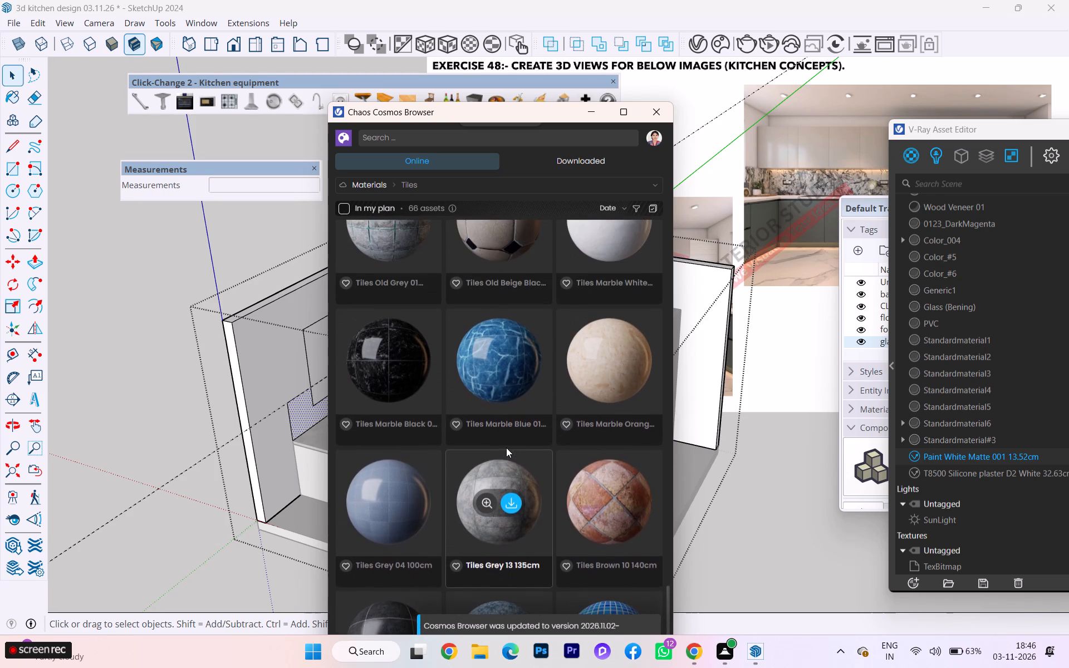
{"action": "scroll", "coordinate": [506, 448], "scroll_direction": "down", "scroll_amount": 4}
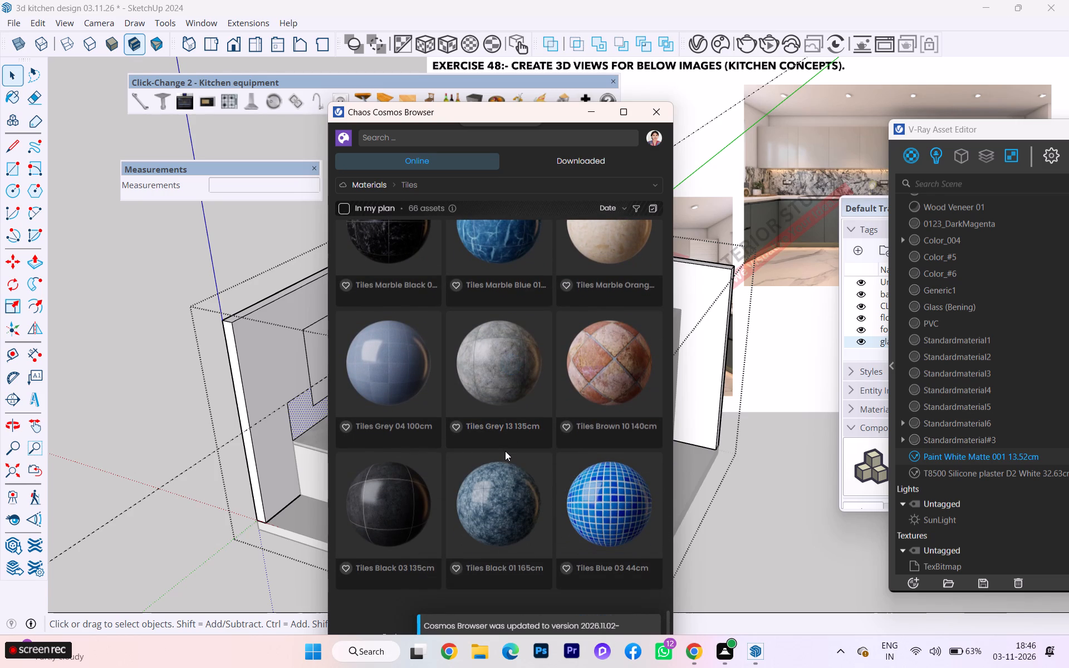
{"action": "scroll", "coordinate": [505, 451], "scroll_direction": "down", "scroll_amount": 12}
{"action": "scroll", "coordinate": [505, 451], "scroll_direction": "up", "scroll_amount": 4}
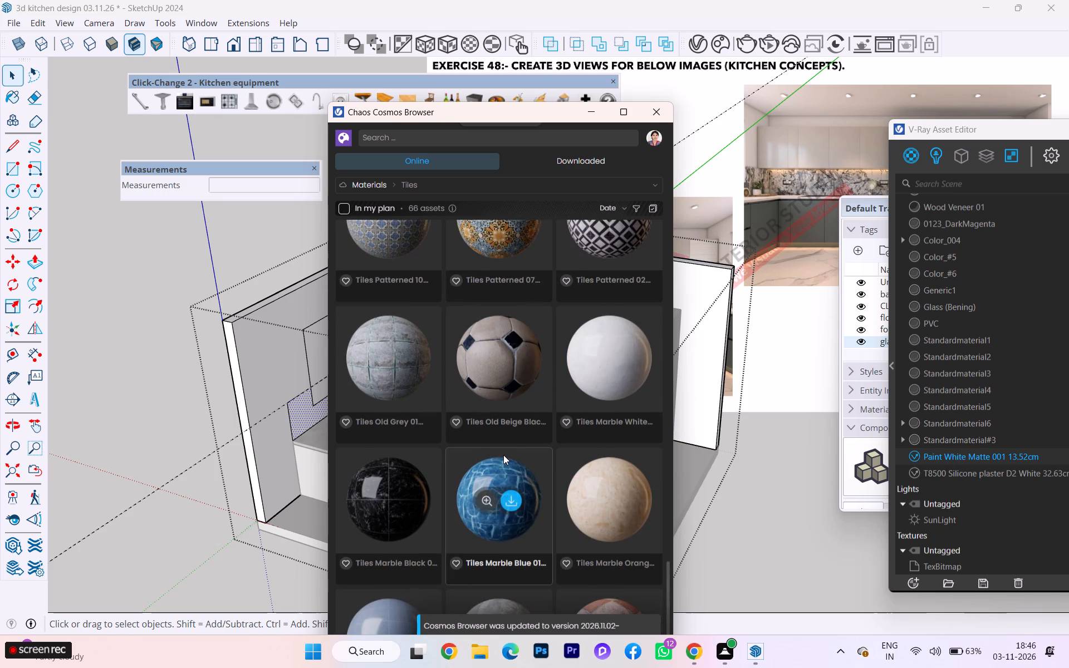
{"action": "scroll", "coordinate": [503, 454], "scroll_direction": "up", "scroll_amount": 1}
{"action": "scroll", "coordinate": [503, 454], "scroll_direction": "down", "scroll_amount": 1}
{"action": "scroll", "coordinate": [503, 454], "scroll_direction": "up", "scroll_amount": 2}
{"action": "scroll", "coordinate": [504, 454], "scroll_direction": "down", "scroll_amount": 3}
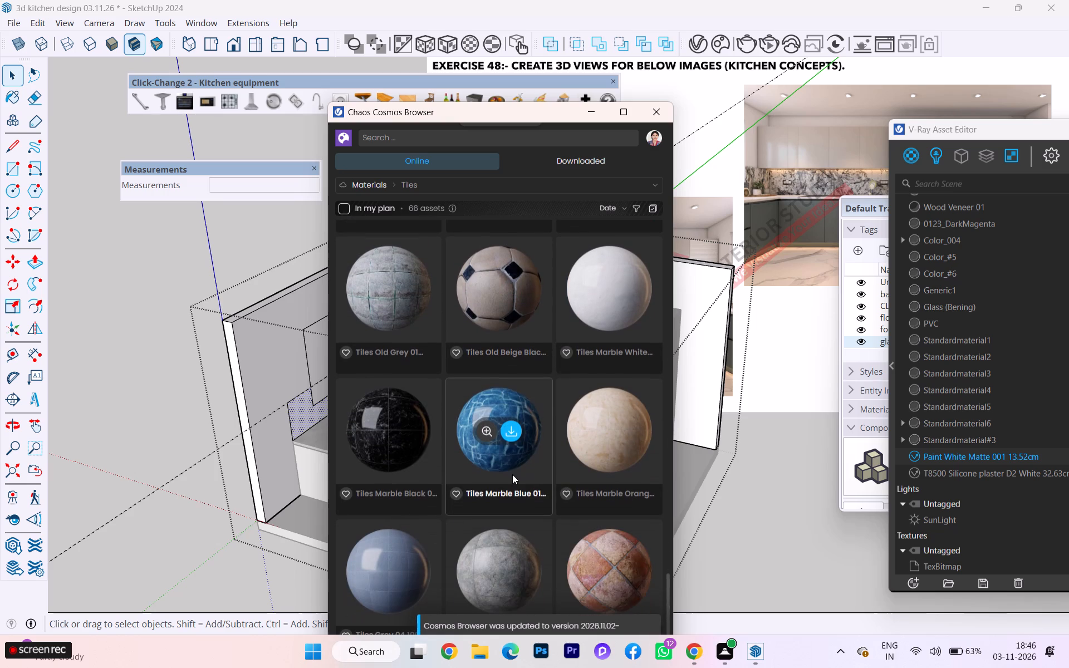
{"action": "scroll", "coordinate": [509, 444], "scroll_direction": "down", "scroll_amount": 1}
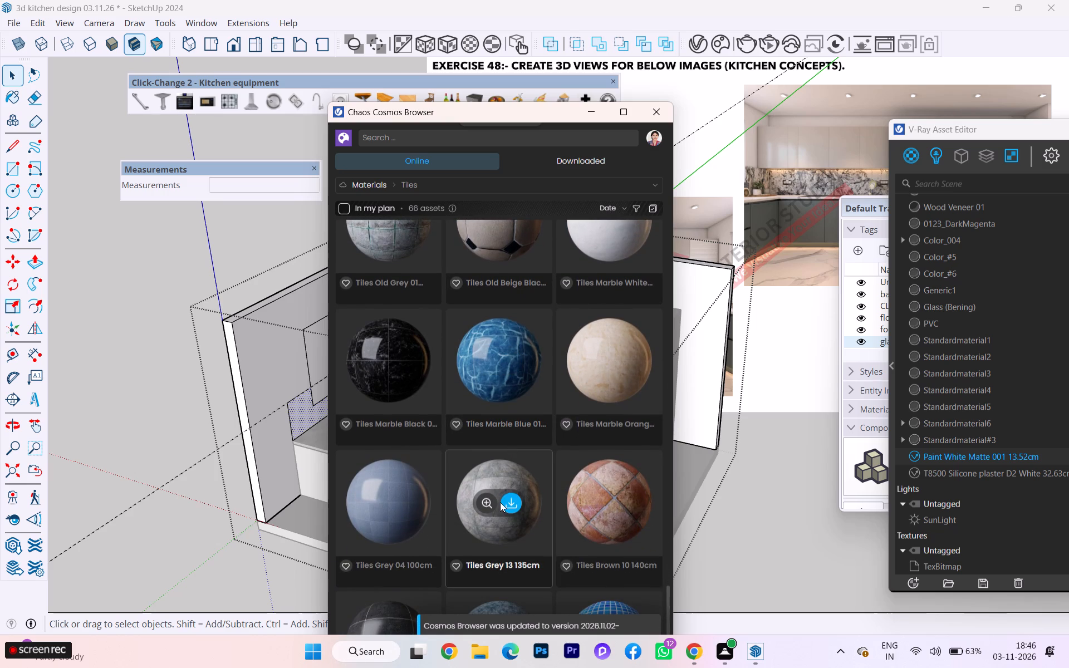
Look back through the Tiles materials in Chaos Cosmos to compare candidate finishes for the backsplash.
{"action": "scroll", "coordinate": [480, 345], "scroll_direction": "up", "scroll_amount": 8}
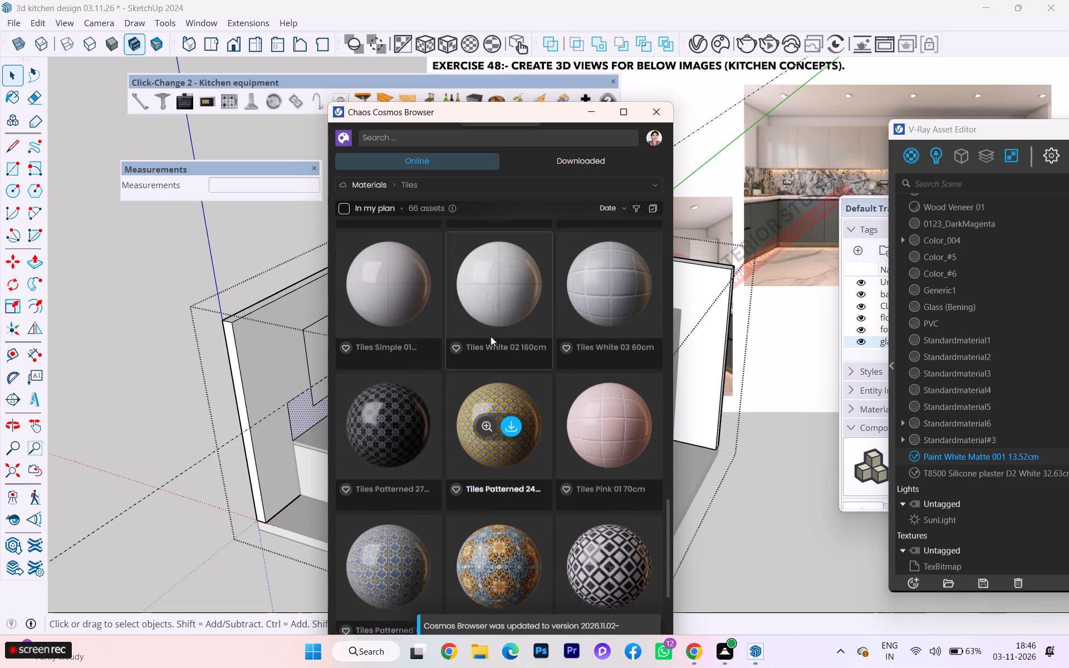
{"action": "scroll", "coordinate": [493, 332], "scroll_direction": "up", "scroll_amount": 6}
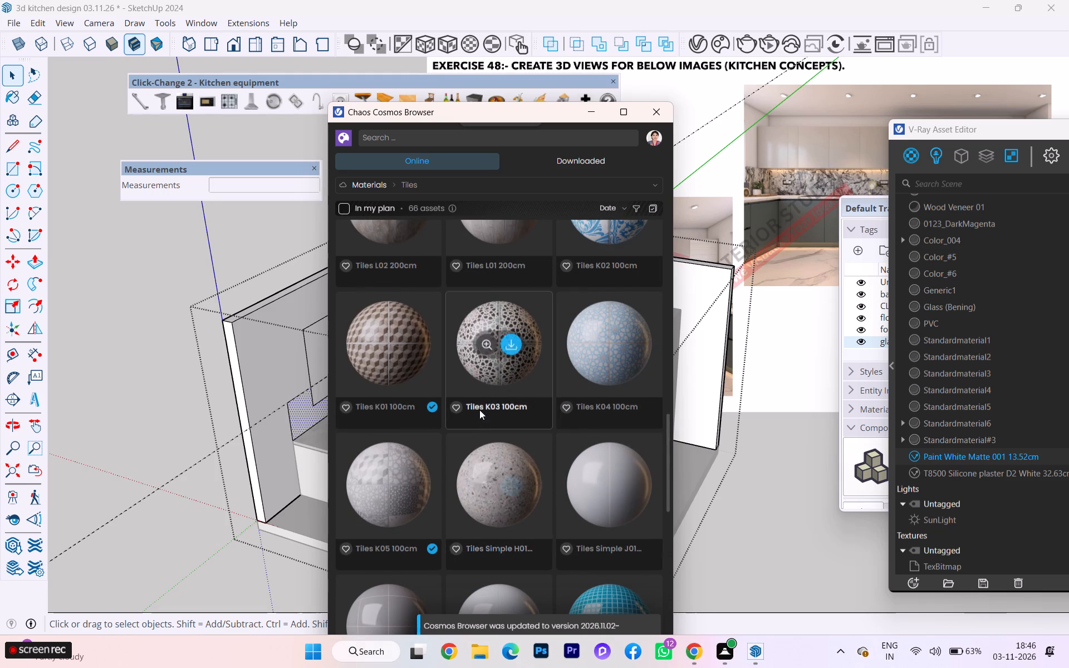
{"action": "scroll", "coordinate": [479, 410], "scroll_direction": "up", "scroll_amount": 3}
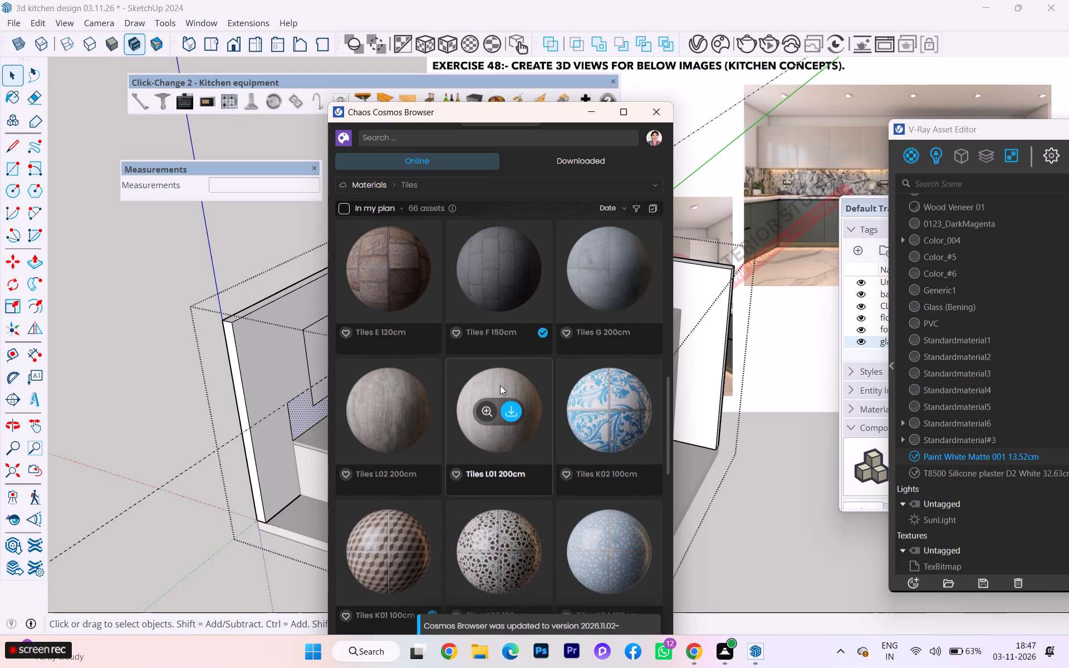
{"action": "scroll", "coordinate": [512, 373], "scroll_direction": "up", "scroll_amount": 4}
{"action": "scroll", "coordinate": [526, 343], "scroll_direction": "down", "scroll_amount": 1}
{"action": "scroll", "coordinate": [526, 343], "scroll_direction": "up", "scroll_amount": 2}
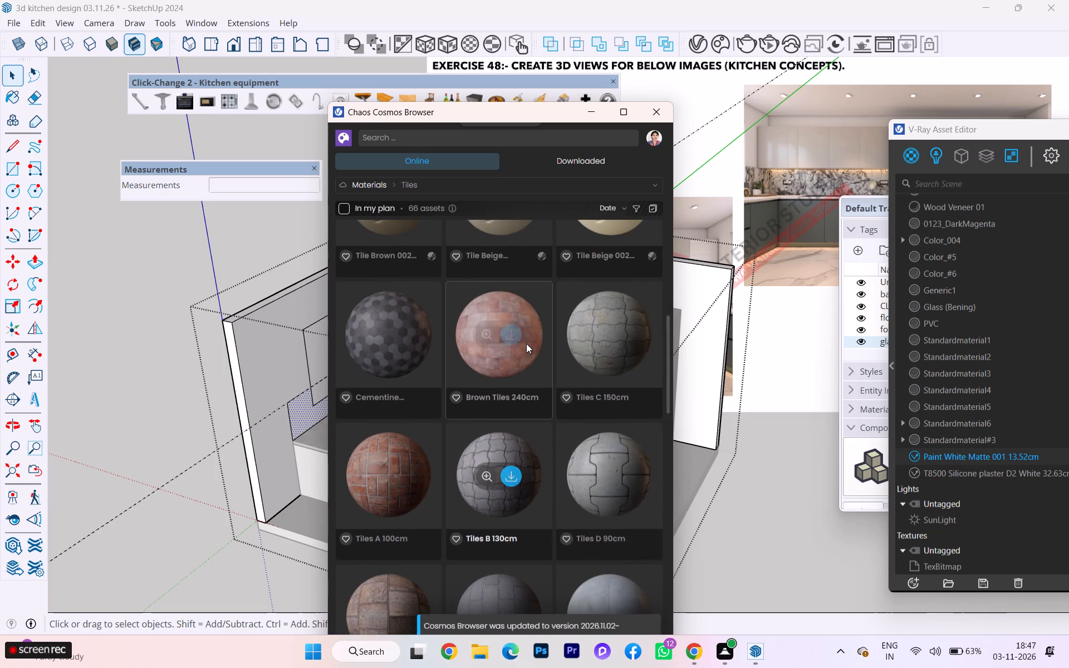
{"action": "scroll", "coordinate": [526, 343], "scroll_direction": "up", "scroll_amount": 2}
{"action": "scroll", "coordinate": [526, 343], "scroll_direction": "down", "scroll_amount": 1}
{"action": "scroll", "coordinate": [526, 343], "scroll_direction": "up", "scroll_amount": 2}
{"action": "scroll", "coordinate": [526, 343], "scroll_direction": "down", "scroll_amount": 2}
{"action": "scroll", "coordinate": [526, 343], "scroll_direction": "up", "scroll_amount": 4}
{"action": "scroll", "coordinate": [526, 343], "scroll_direction": "down", "scroll_amount": 1}
{"action": "scroll", "coordinate": [526, 343], "scroll_direction": "up", "scroll_amount": 1}
{"action": "scroll", "coordinate": [526, 343], "scroll_direction": "down", "scroll_amount": 2}
{"action": "scroll", "coordinate": [523, 375], "scroll_direction": "up", "scroll_amount": 2}
{"action": "scroll", "coordinate": [519, 389], "scroll_direction": "down", "scroll_amount": 6}
{"action": "scroll", "coordinate": [494, 424], "scroll_direction": "up", "scroll_amount": 2}
{"action": "scroll", "coordinate": [494, 424], "scroll_direction": "down", "scroll_amount": 7}
{"action": "scroll", "coordinate": [491, 421], "scroll_direction": "up", "scroll_amount": 2}
{"action": "scroll", "coordinate": [491, 421], "scroll_direction": "down", "scroll_amount": 2}
{"action": "scroll", "coordinate": [491, 421], "scroll_direction": "up", "scroll_amount": 2}
{"action": "scroll", "coordinate": [491, 421], "scroll_direction": "down", "scroll_amount": 7}
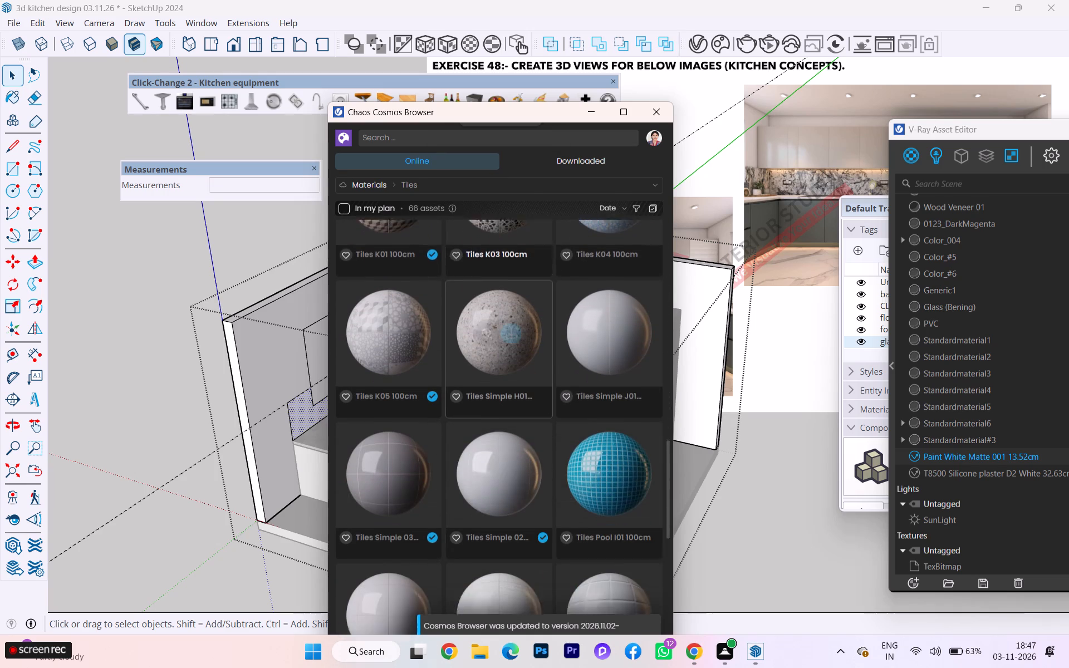
{"action": "scroll", "coordinate": [496, 470], "scroll_direction": "down", "scroll_amount": 1}
{"action": "scroll", "coordinate": [494, 477], "scroll_direction": "up", "scroll_amount": 1}
{"action": "scroll", "coordinate": [490, 488], "scroll_direction": "down", "scroll_amount": 4}
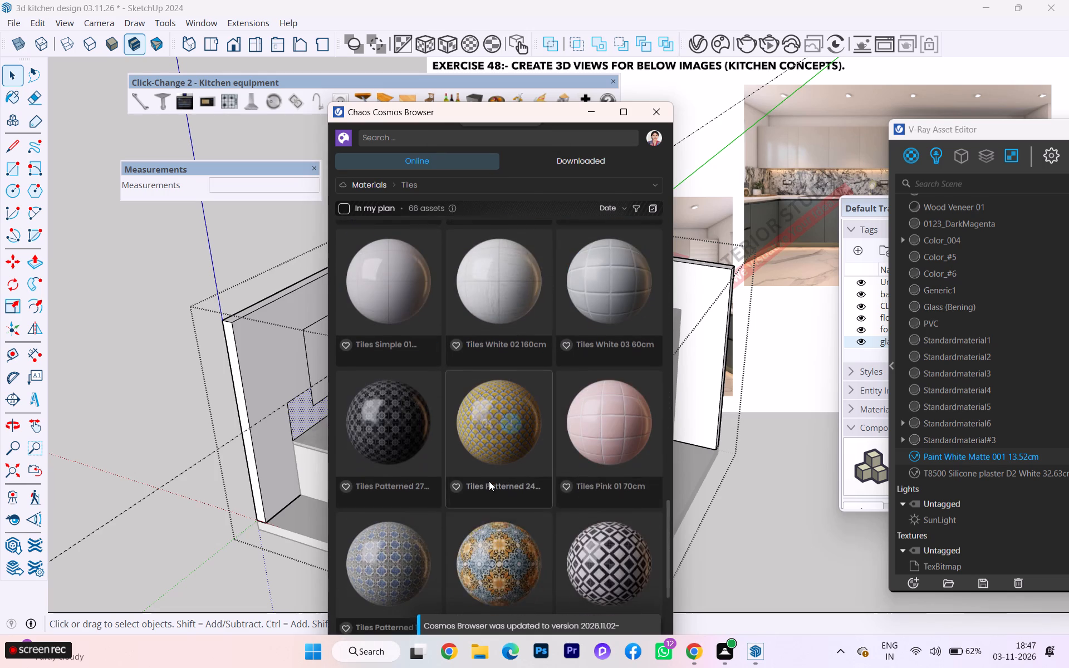
{"action": "scroll", "coordinate": [491, 479], "scroll_direction": "down", "scroll_amount": 7}
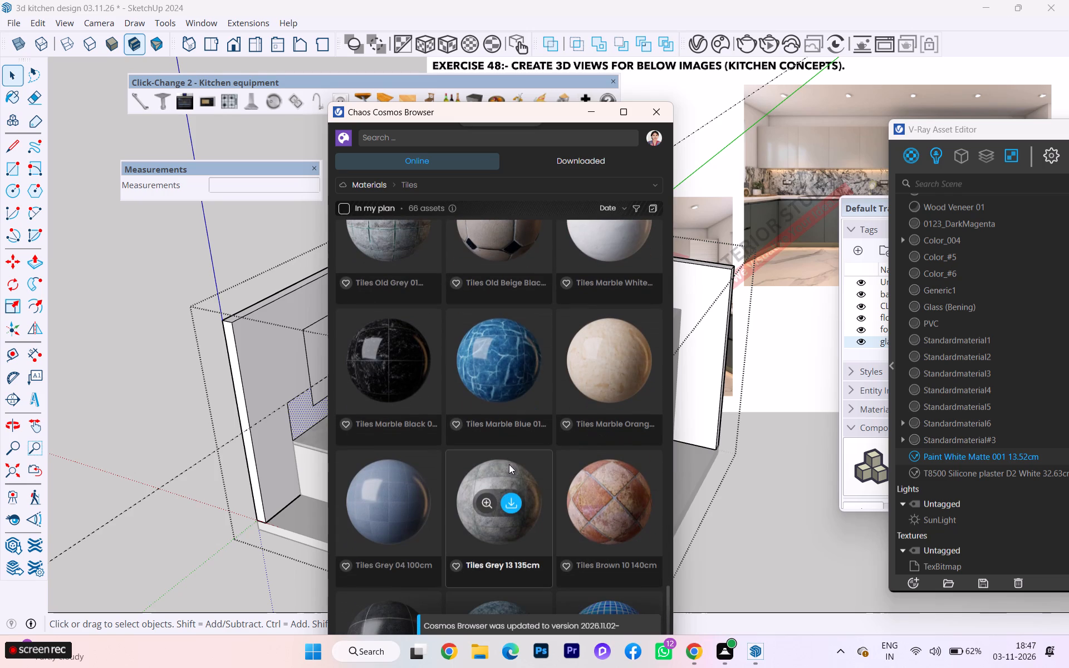
{"action": "scroll", "coordinate": [543, 468], "scroll_direction": "down", "scroll_amount": 2}
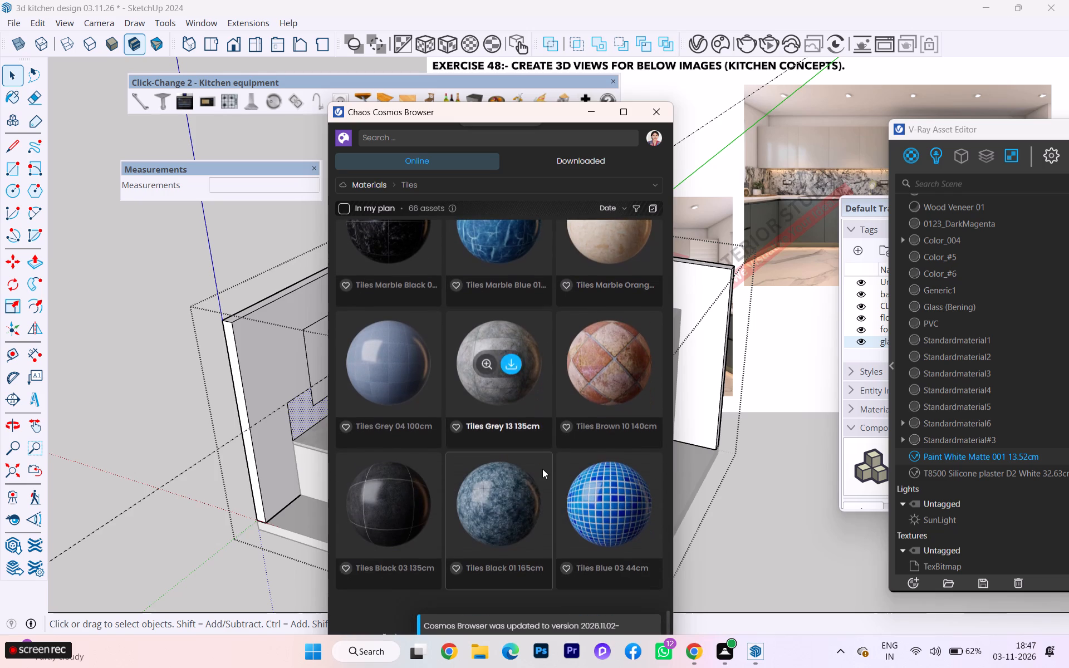
{"action": "scroll", "coordinate": [542, 469], "scroll_direction": "down", "scroll_amount": 6}
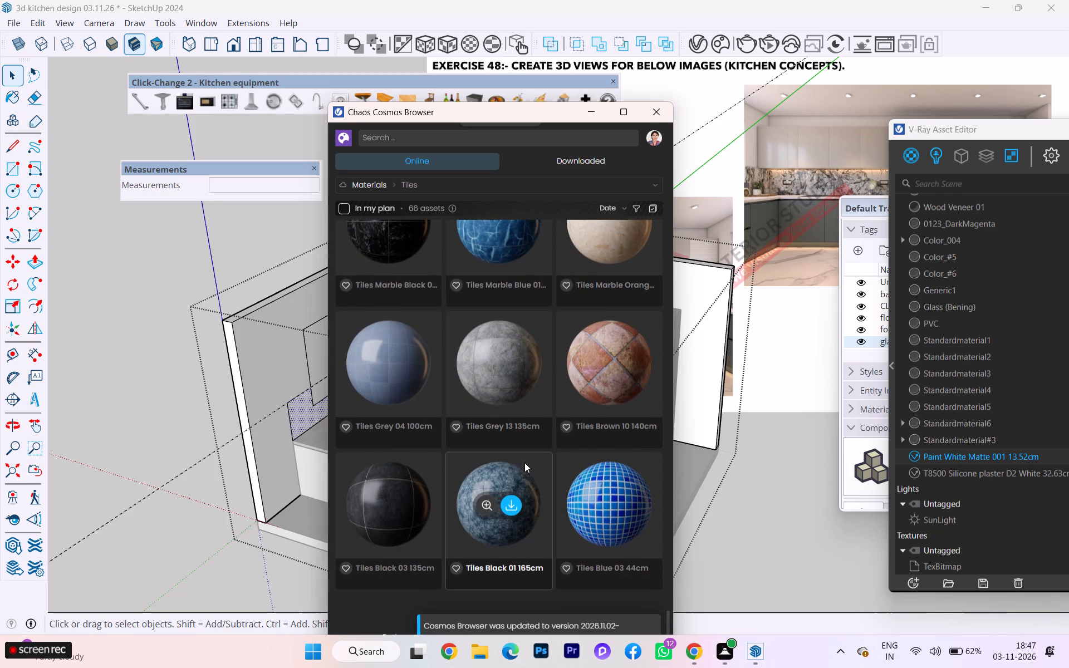
Download the Tiles Marble Blue 01 135cm material from Chaos Cosmos and import it into the scene without triplanar mapping.
{"action": "scroll", "coordinate": [507, 431], "scroll_direction": "up", "scroll_amount": 2}
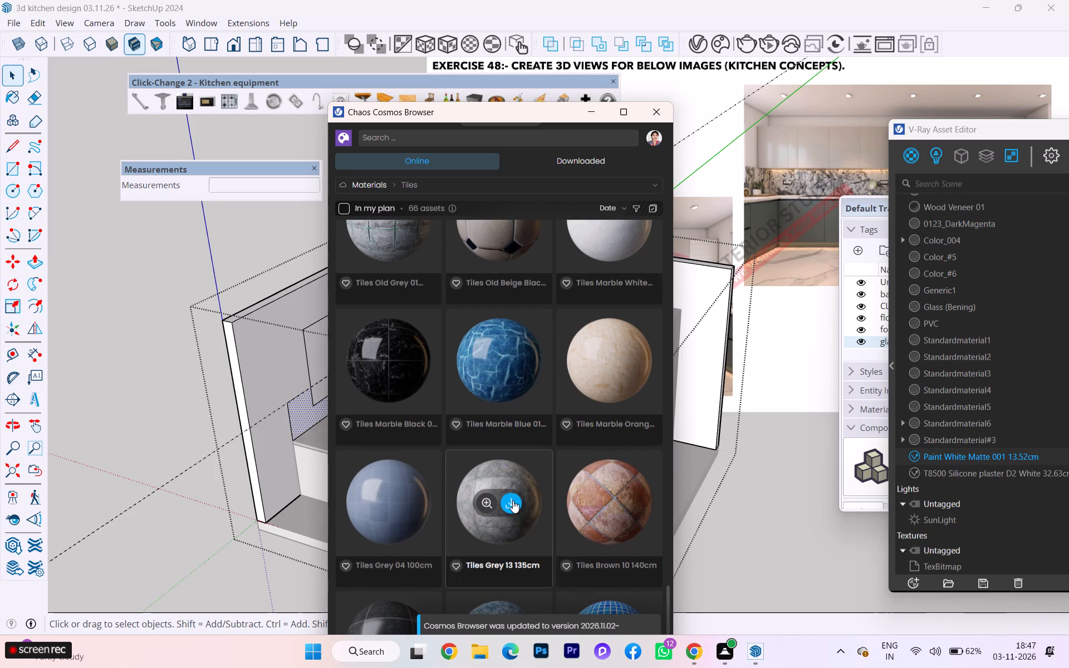
{"action": "scroll", "coordinate": [484, 393], "scroll_direction": "up", "scroll_amount": 1}
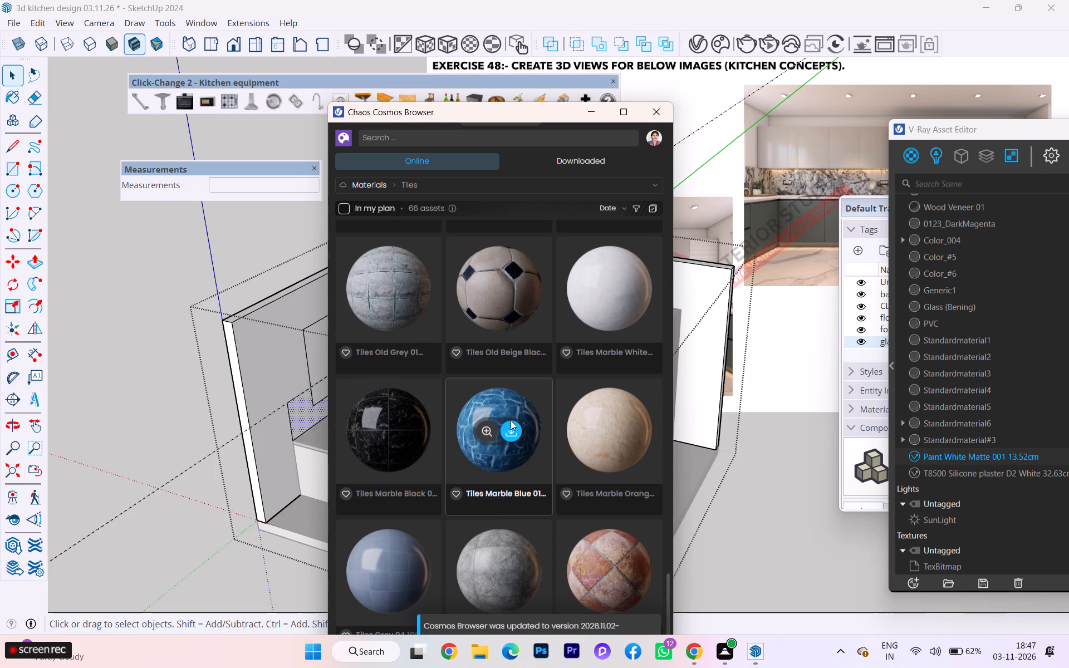
{"action": "left_click", "coordinate": [511, 426]}
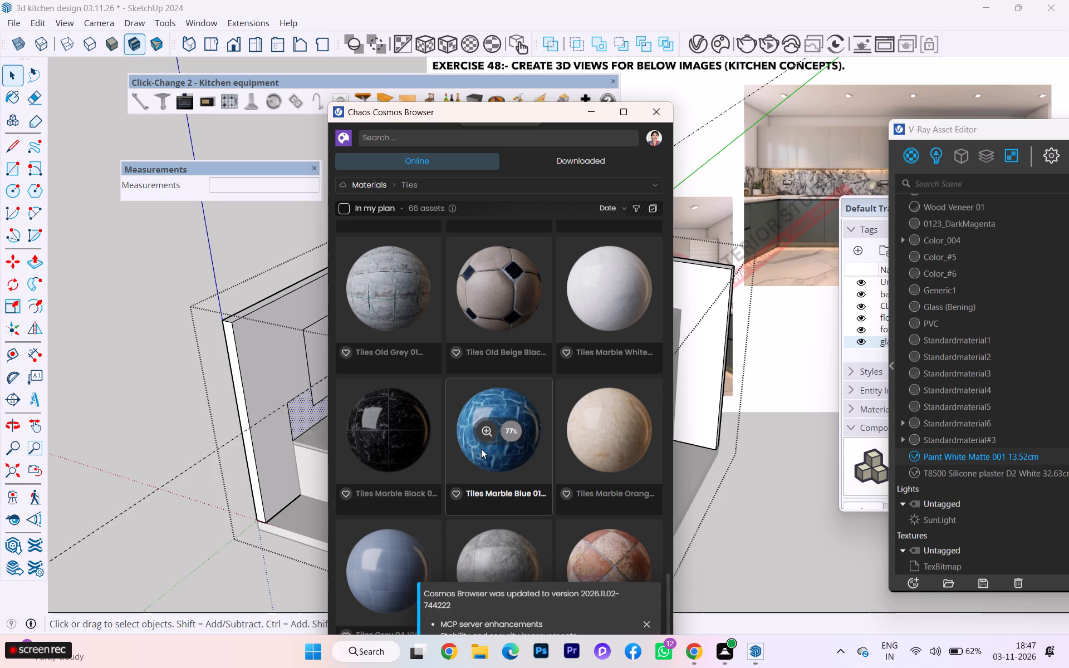
{"action": "left_click", "coordinate": [512, 433]}
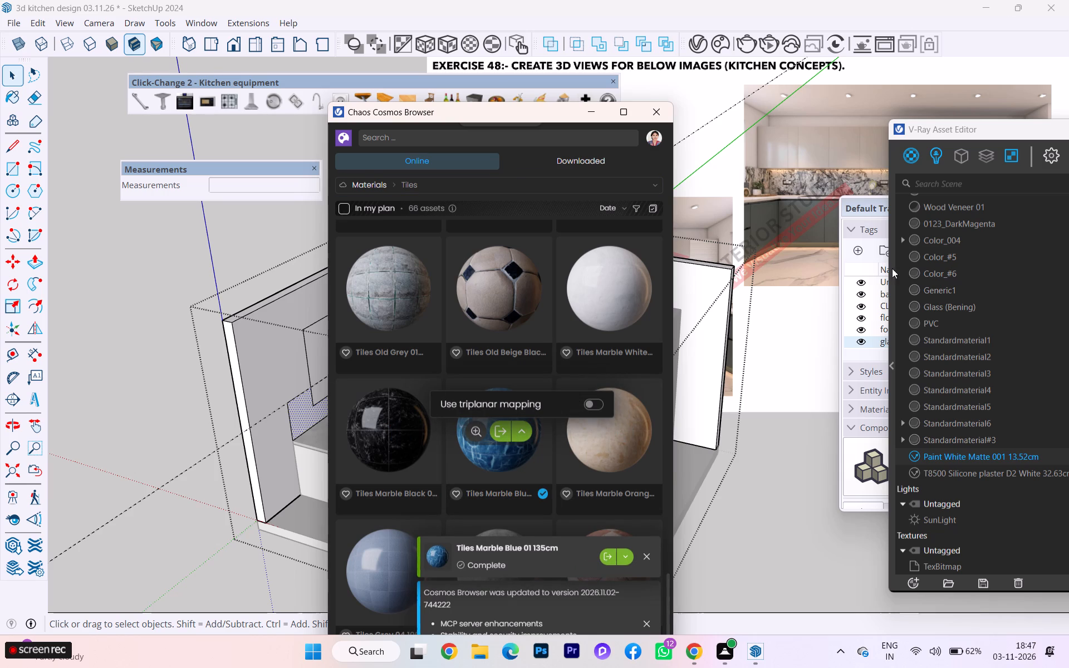
{"action": "left_click_drag", "start_coordinate": [947, 131], "coordinate": [854, 127]}
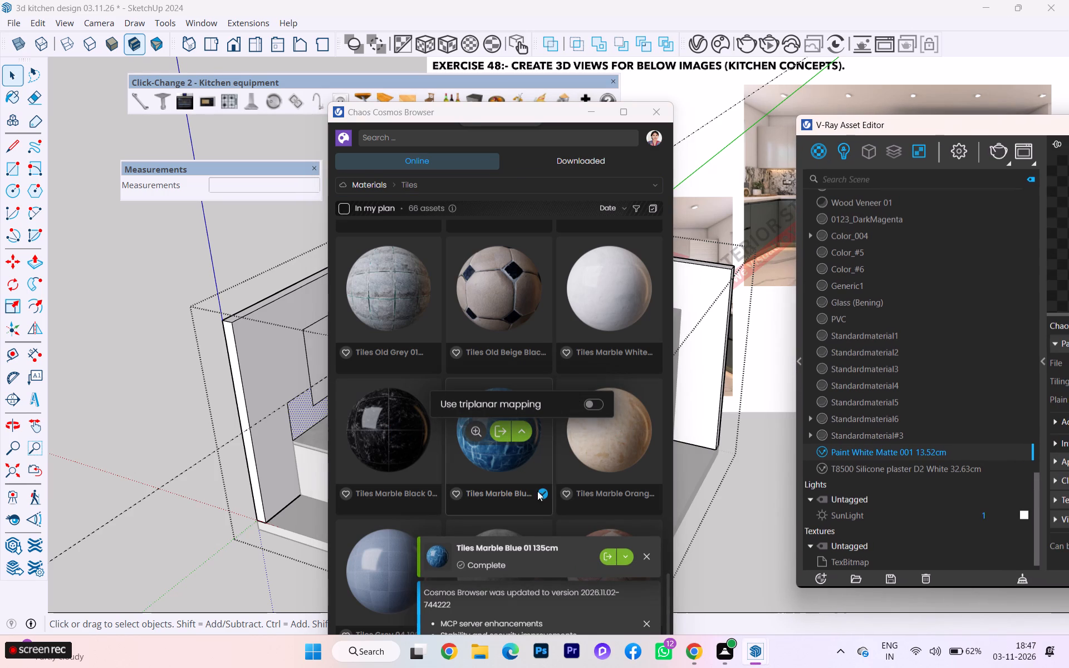
{"action": "left_click", "coordinate": [498, 431]}
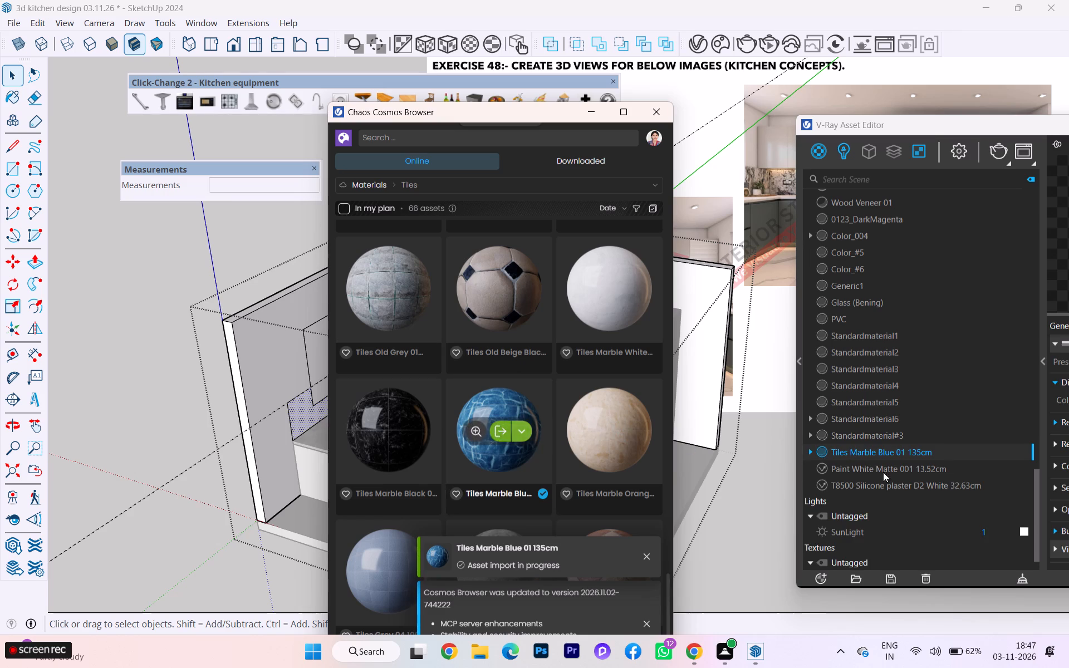
Rename the imported Tiles Marble Blue 01 135cm material as "kitchen wall".
{"action": "right_click", "coordinate": [931, 450]}
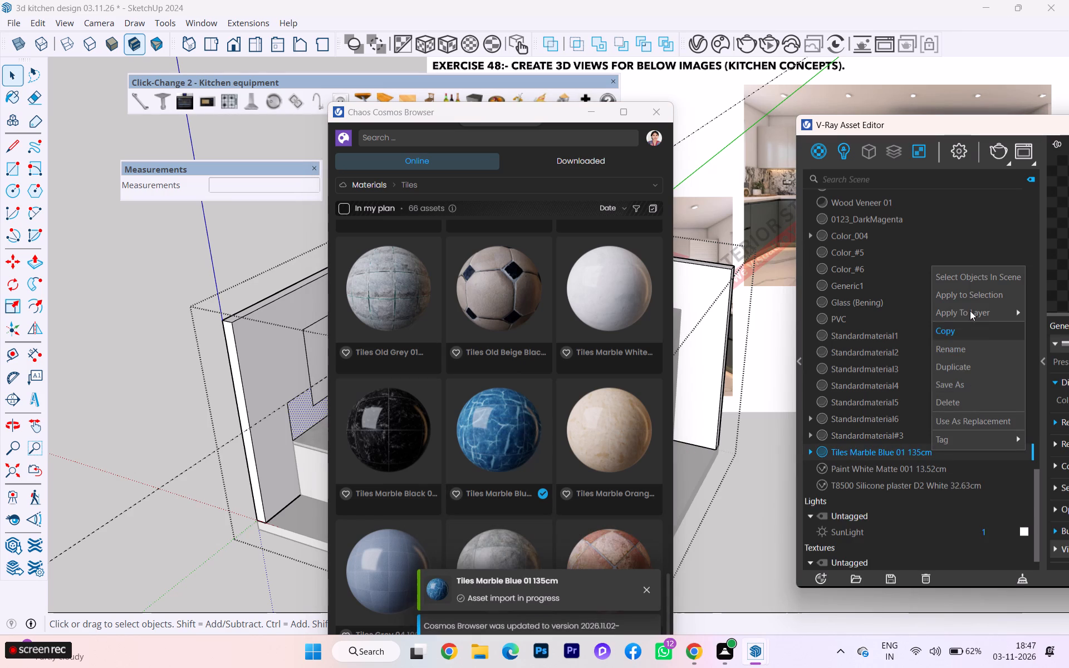
{"action": "left_click", "coordinate": [956, 351]}
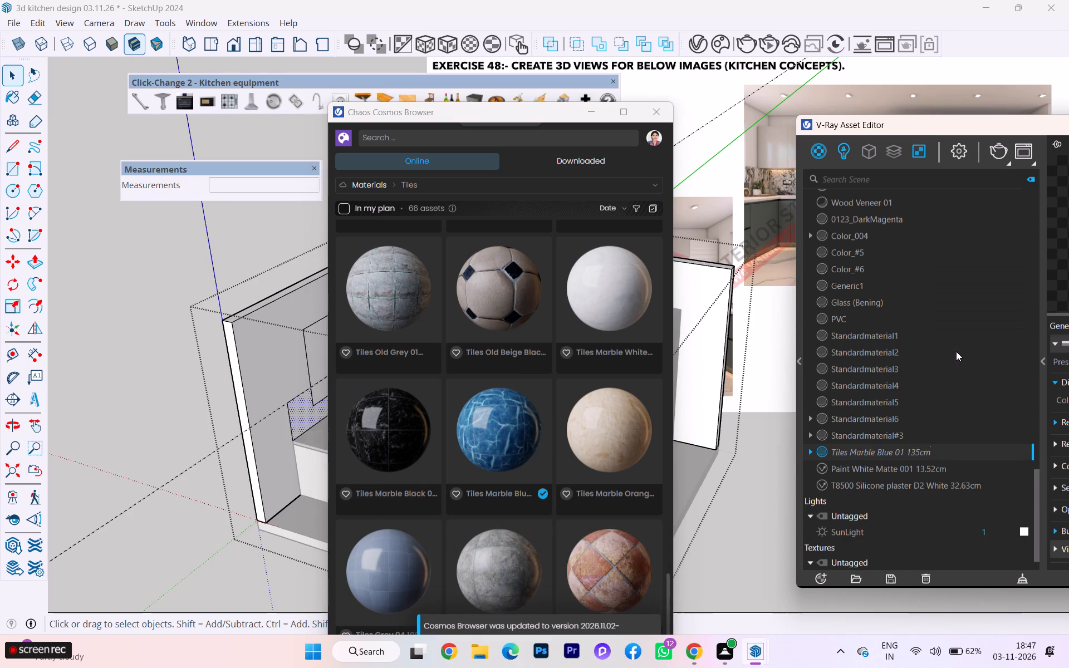
{"action": "key", "text": "BackSpace"}
{"action": "key", "text": "BackSpace"}
{"action": "key", "text": "BackSpace"}
{"action": "key", "text": "BackSpace"}
{"action": "key", "text": "BackSpace"}
{"action": "key", "text": "BackSpace"}
{"action": "key", "text": "BackSpace"}
{"action": "key", "text": "BackSpace"}
{"action": "key", "text": "BackSpace"}
{"action": "key", "text": "BackSpace"}
{"action": "key", "text": "BackSpace"}
{"action": "key", "text": "BackSpace"}
{"action": "key", "text": "BackSpace"}
{"action": "key", "text": "BackSpace"}
{"action": "key", "text": "BackSpace"}
{"action": "key", "text": "BackSpace"}
{"action": "key", "text": "BackSpace"}
{"action": "key", "text": "BackSpace"}
{"action": "key", "text": "BackSpace"}
{"action": "key", "text": "BackSpace"}
{"action": "type", "text": "wa"}
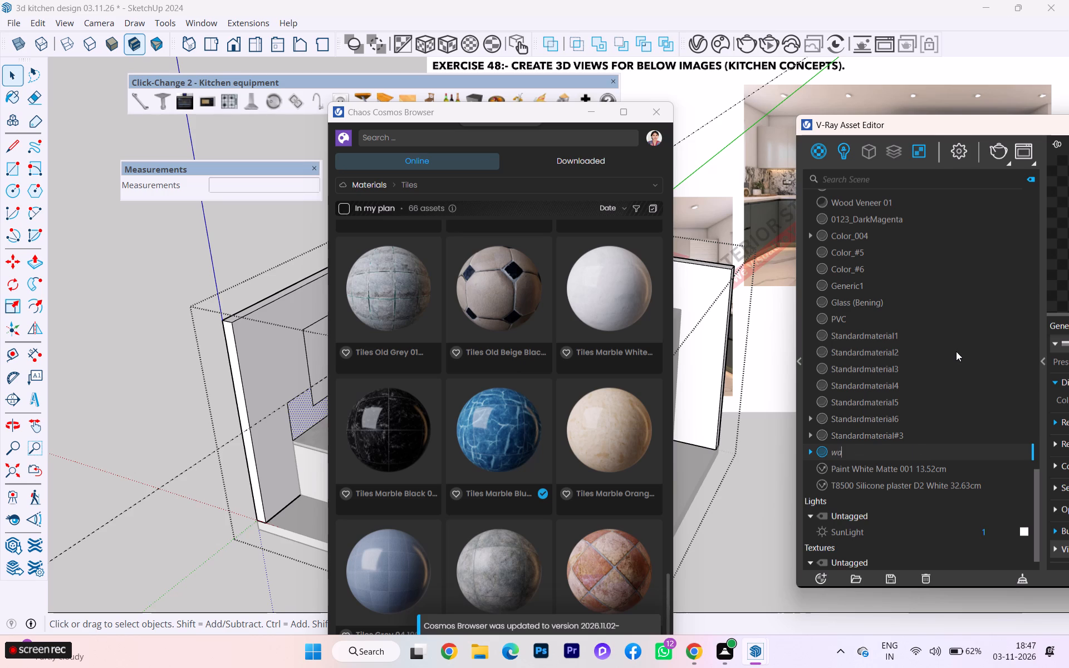
{"action": "key", "text": "BackSpace"}
{"action": "key", "text": "BackSpace"}
{"action": "type", "text": "kitchen wall"}
Minimize the Chaos Cosmos Browser and move the V-Ray Asset Editor inward to bring the kitchen wall material's settings into view.
{"action": "left_click_drag", "start_coordinate": [952, 126], "coordinate": [862, 120]}
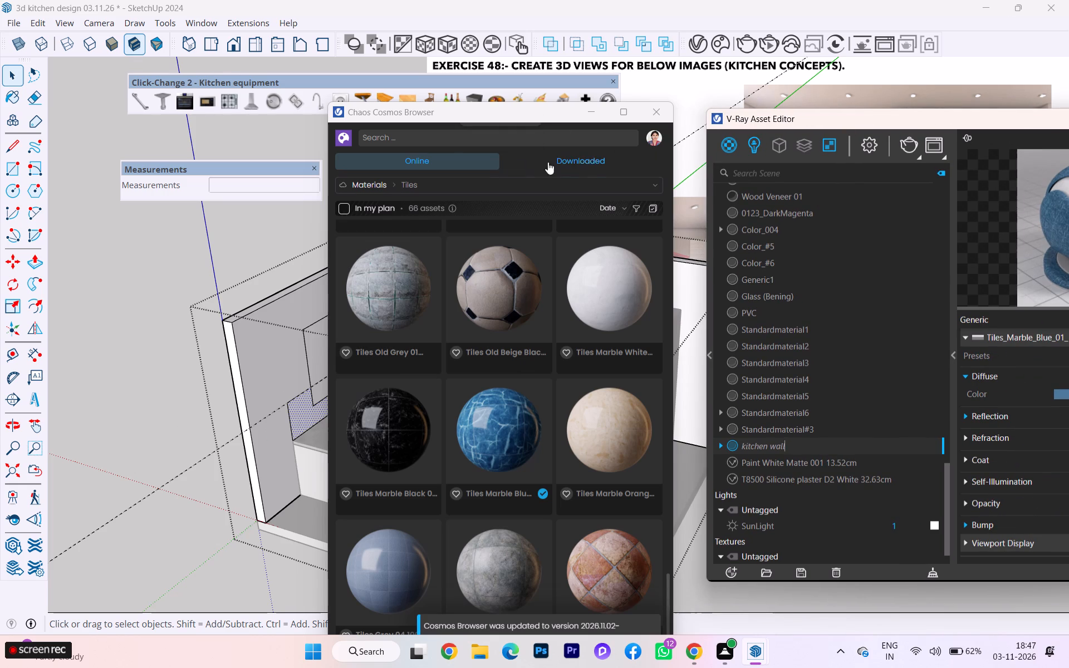
{"action": "left_click", "coordinate": [595, 109]}
{"action": "scroll", "coordinate": [341, 404], "scroll_direction": "up", "scroll_amount": 1}
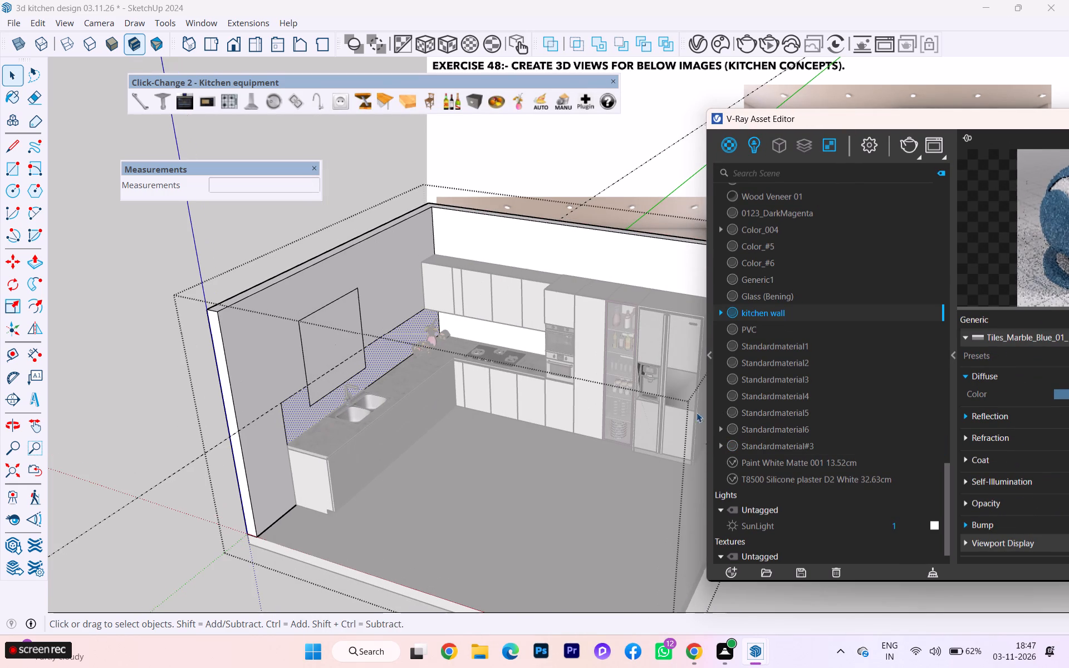
{"action": "left_click_drag", "start_coordinate": [906, 122], "coordinate": [800, 117]}
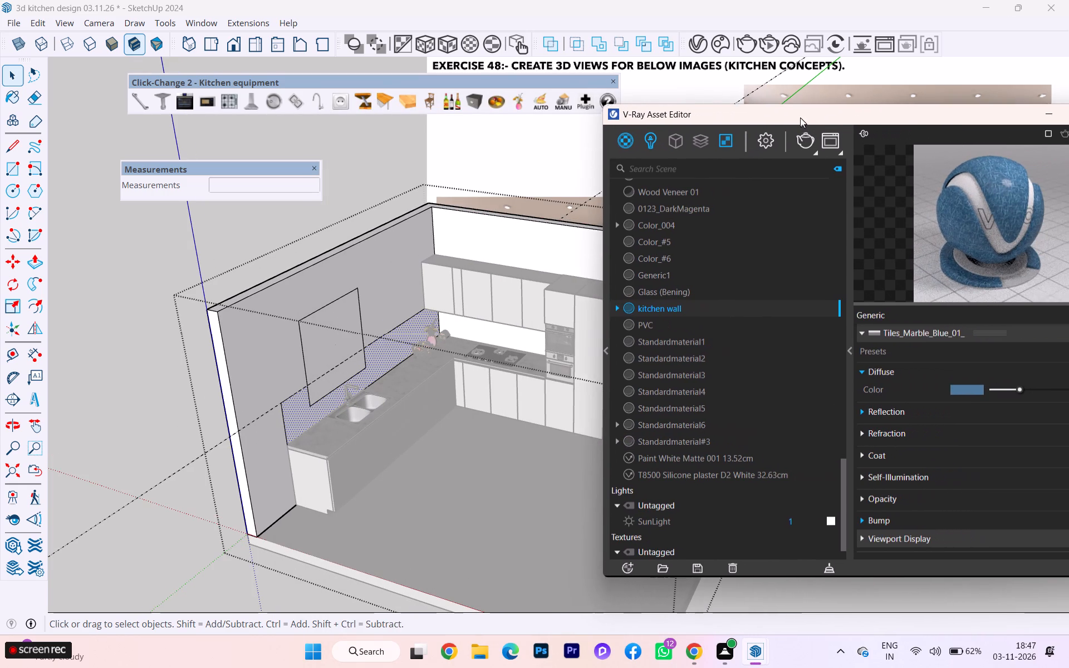
{"action": "left_click_drag", "start_coordinate": [800, 117], "coordinate": [792, 115]}
{"action": "scroll", "coordinate": [832, 394], "scroll_direction": "down", "scroll_amount": 2}
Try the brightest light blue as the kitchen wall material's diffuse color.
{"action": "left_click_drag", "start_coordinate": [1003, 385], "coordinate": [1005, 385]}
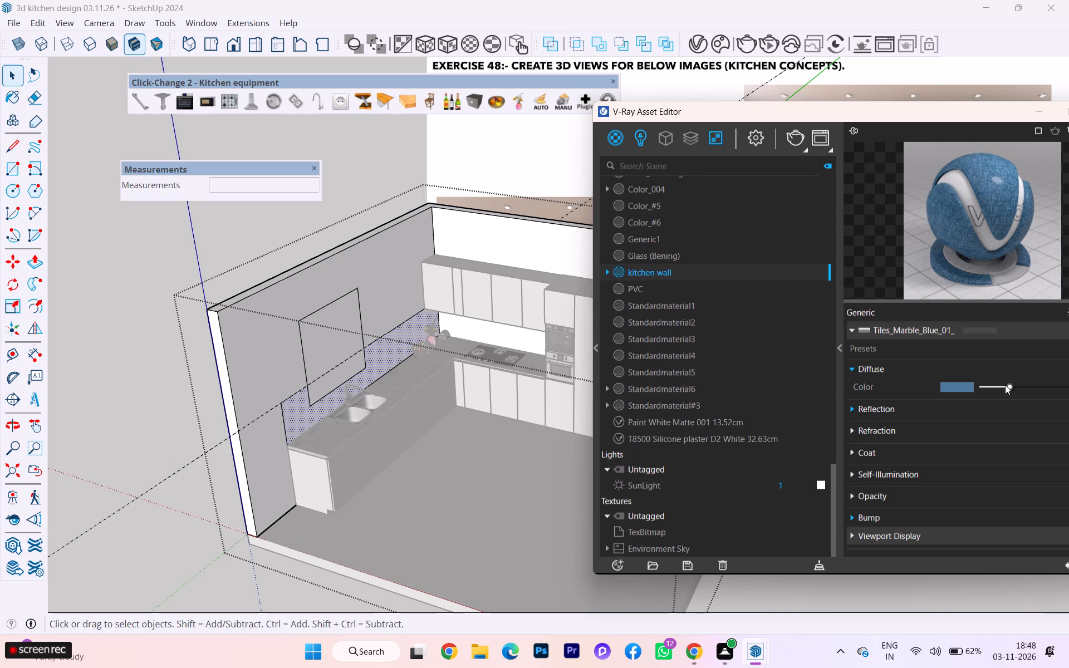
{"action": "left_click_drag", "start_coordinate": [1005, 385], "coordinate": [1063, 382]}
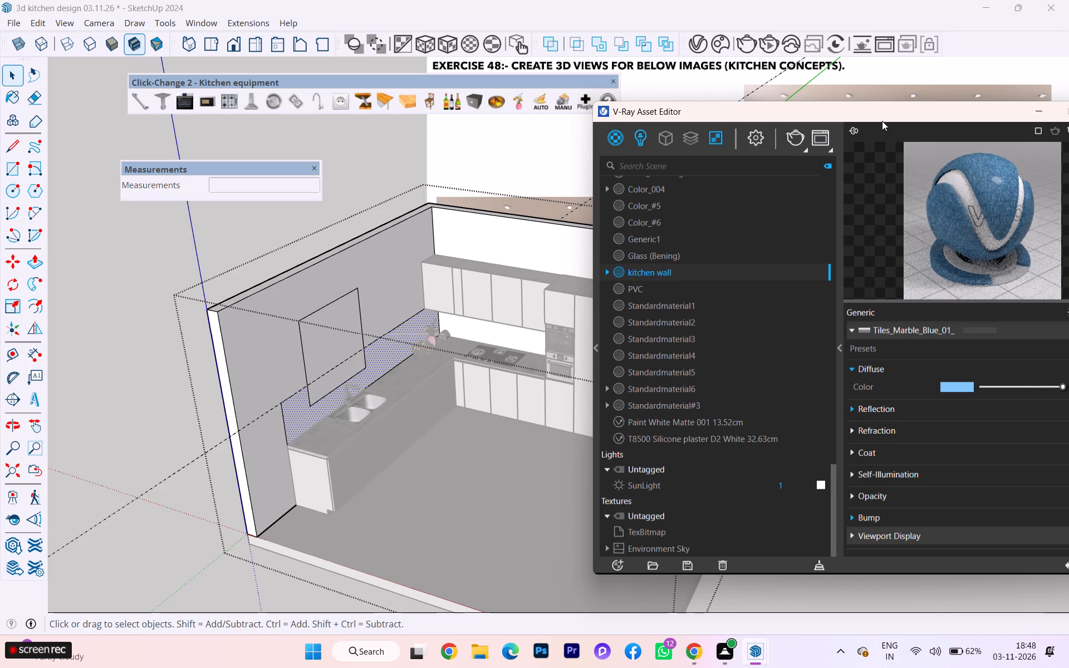
Bring the whole V-Ray Asset Editor on screen and switch the material preview scene from Generic to Wall.
{"action": "left_click_drag", "start_coordinate": [881, 121], "coordinate": [767, 115]}
{"action": "left_click", "coordinate": [999, 122]}
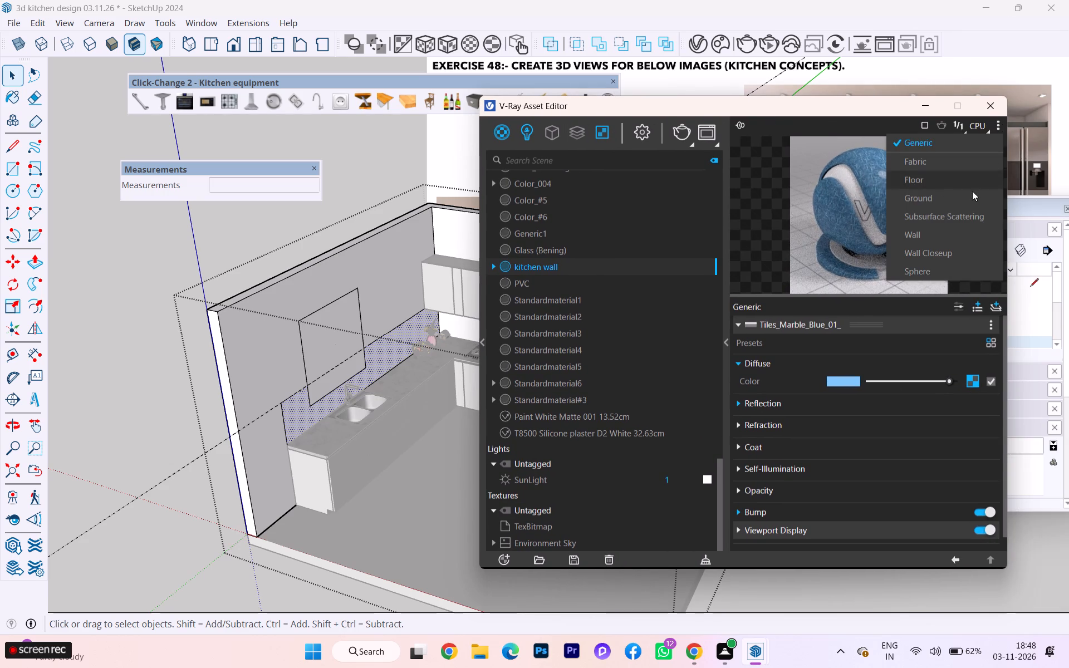
{"action": "left_click", "coordinate": [928, 243]}
{"action": "scroll", "coordinate": [842, 256], "scroll_direction": "up", "scroll_amount": 4}
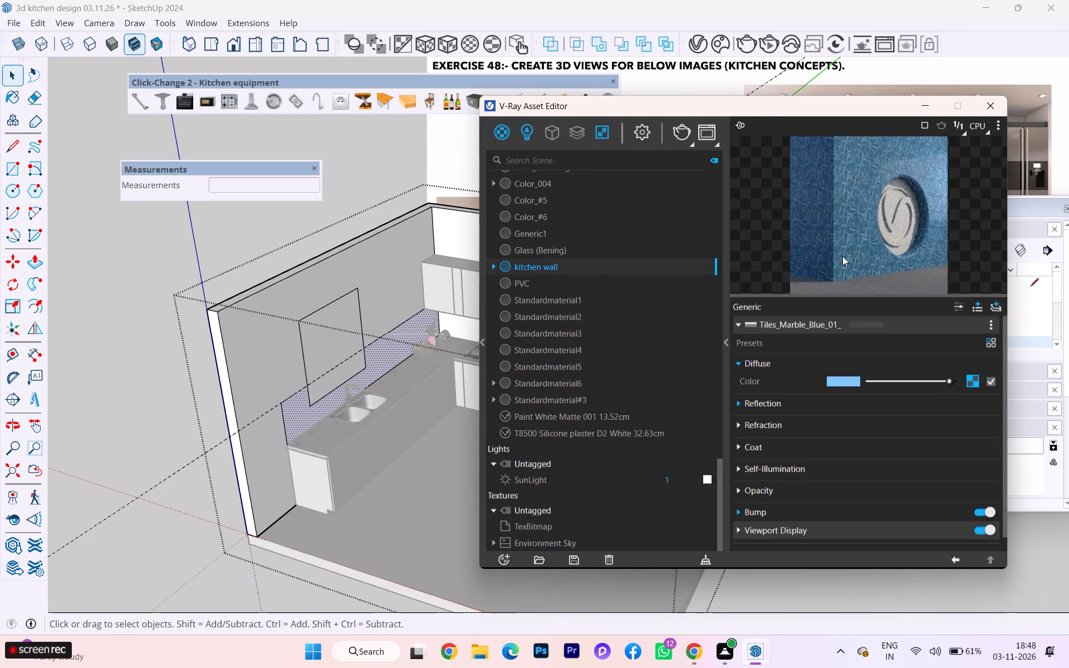
Darken the kitchen wall material's diffuse color slightly to a medium light blue.
{"action": "left_click_drag", "start_coordinate": [935, 379], "coordinate": [928, 379]}
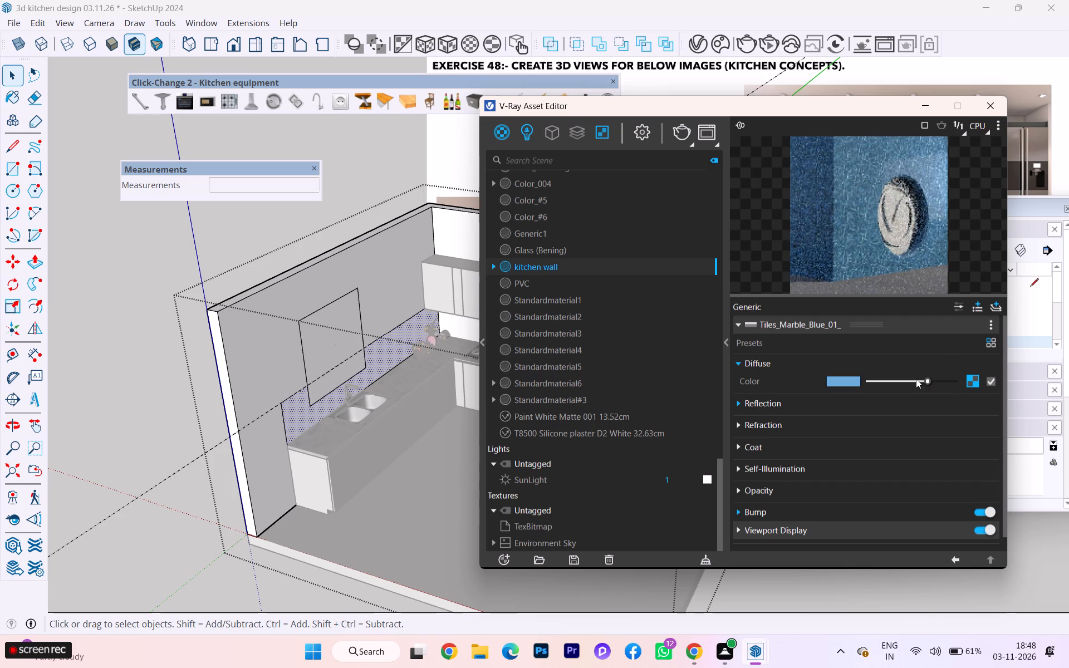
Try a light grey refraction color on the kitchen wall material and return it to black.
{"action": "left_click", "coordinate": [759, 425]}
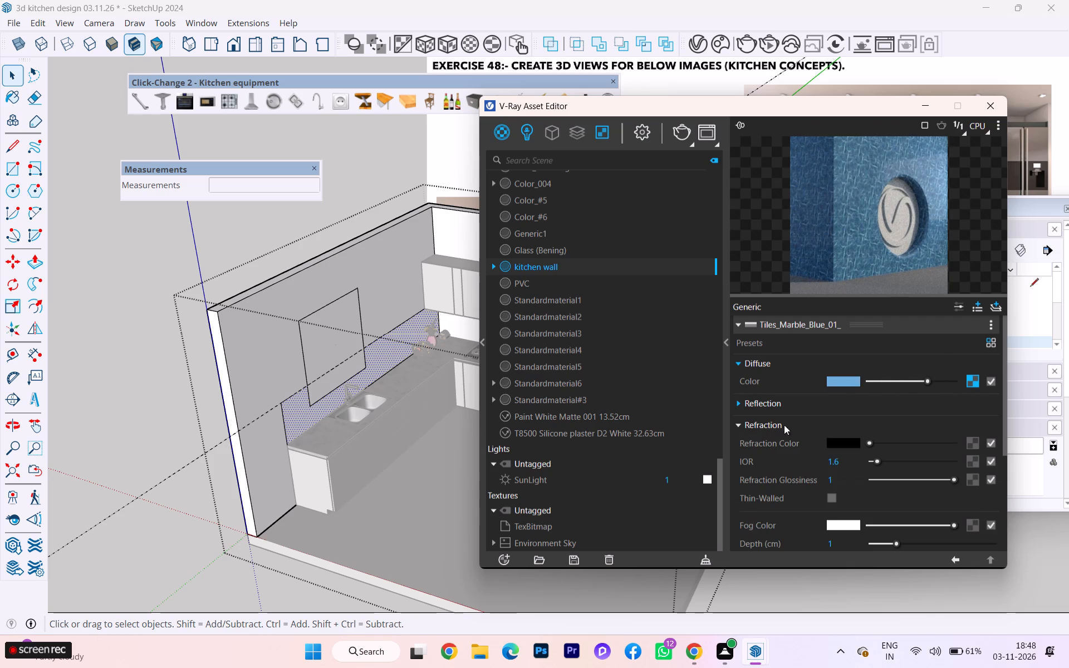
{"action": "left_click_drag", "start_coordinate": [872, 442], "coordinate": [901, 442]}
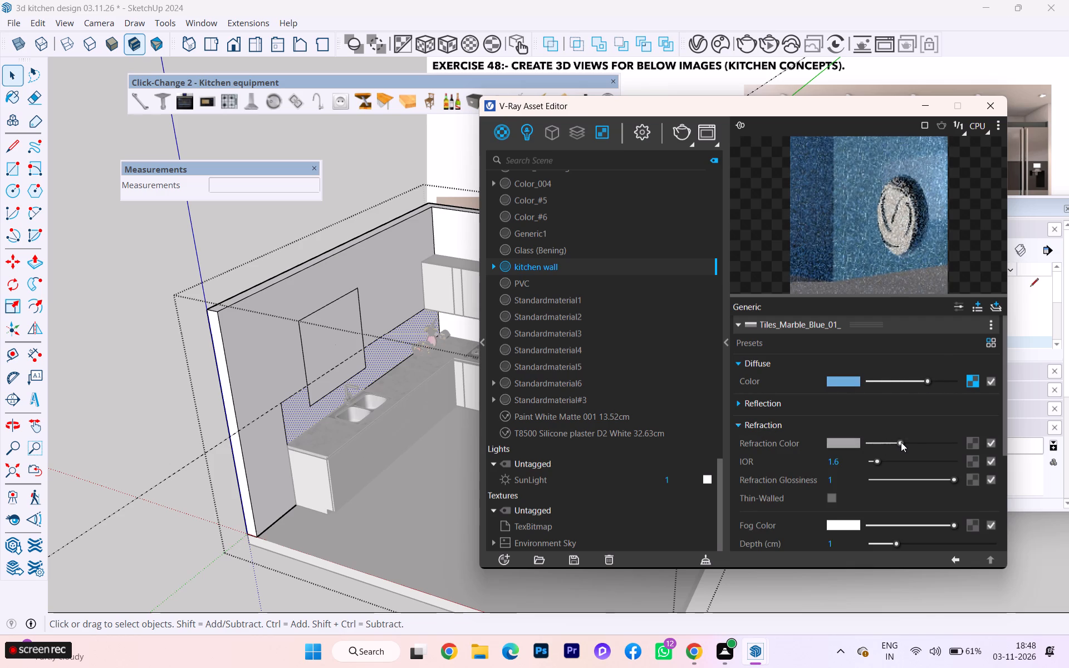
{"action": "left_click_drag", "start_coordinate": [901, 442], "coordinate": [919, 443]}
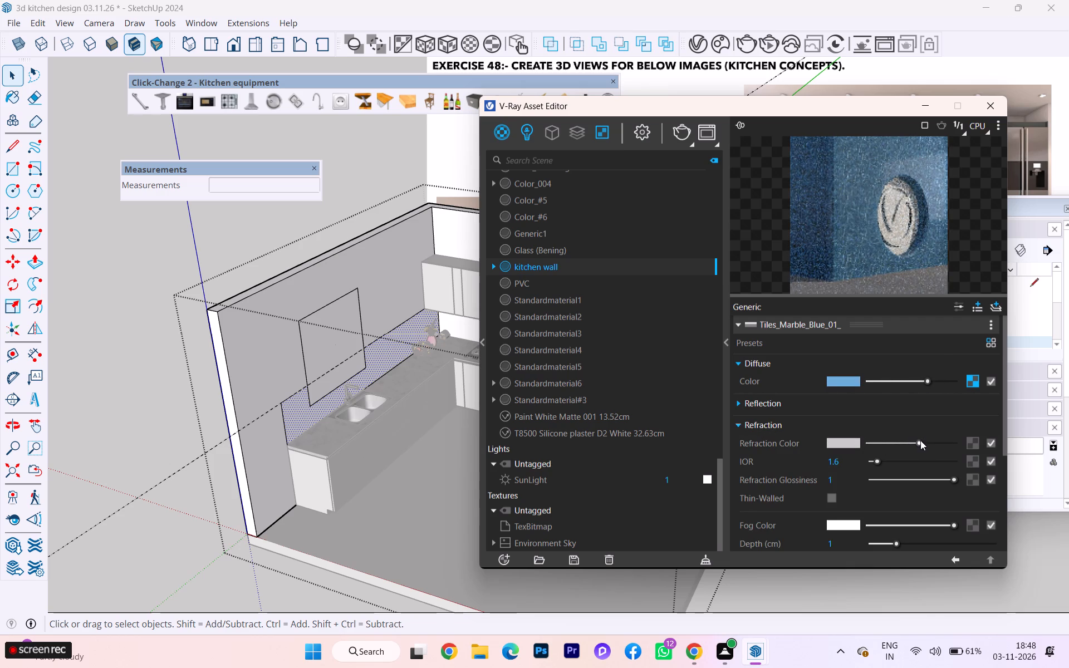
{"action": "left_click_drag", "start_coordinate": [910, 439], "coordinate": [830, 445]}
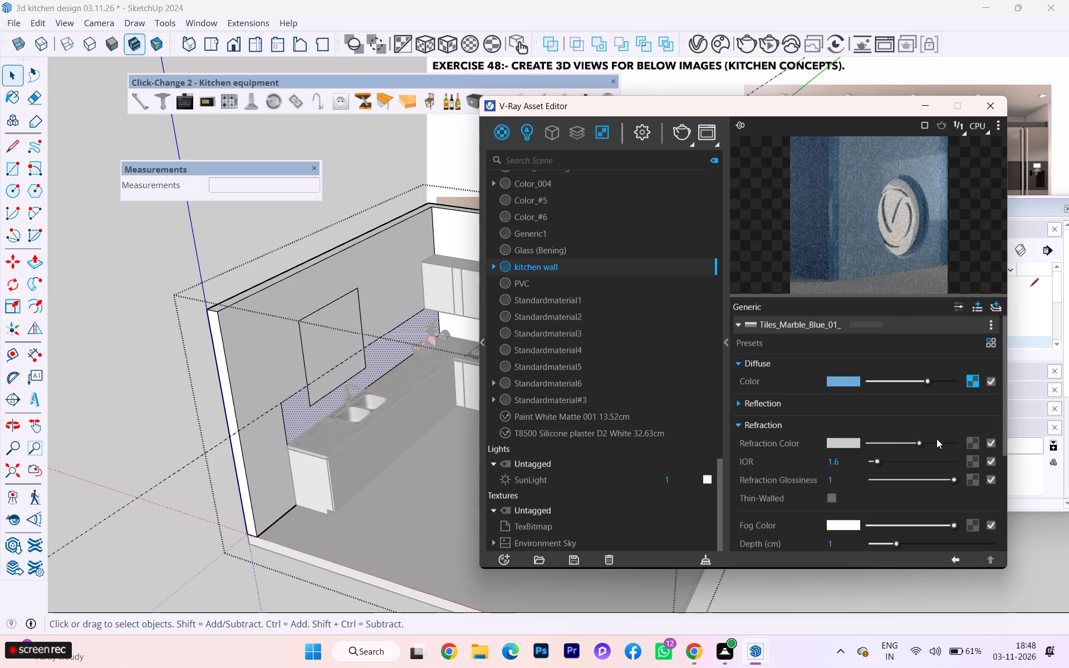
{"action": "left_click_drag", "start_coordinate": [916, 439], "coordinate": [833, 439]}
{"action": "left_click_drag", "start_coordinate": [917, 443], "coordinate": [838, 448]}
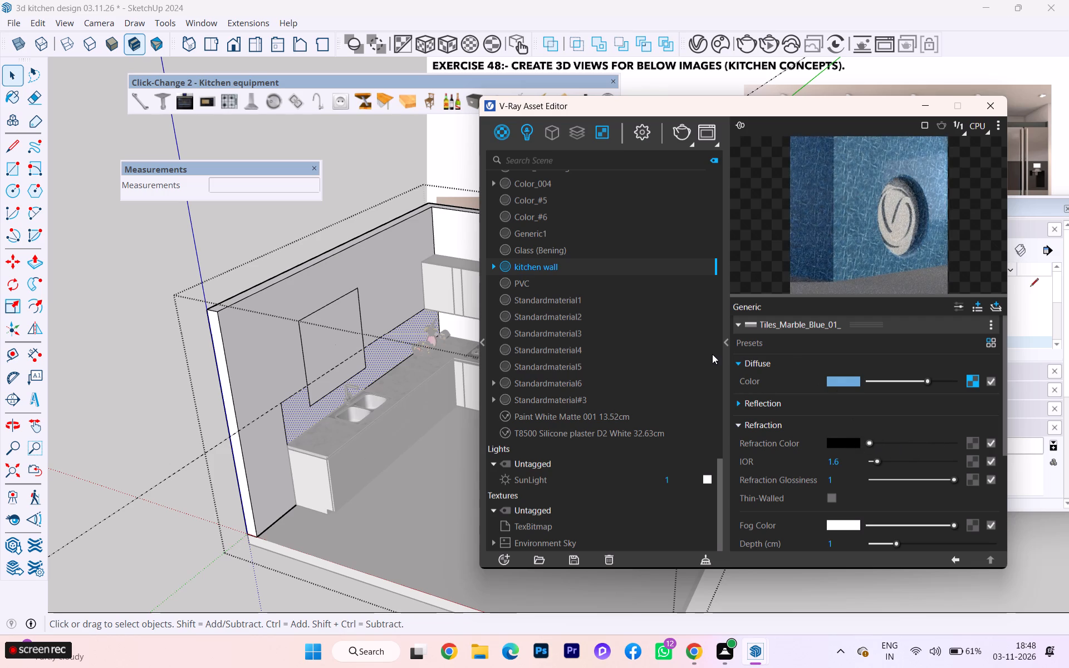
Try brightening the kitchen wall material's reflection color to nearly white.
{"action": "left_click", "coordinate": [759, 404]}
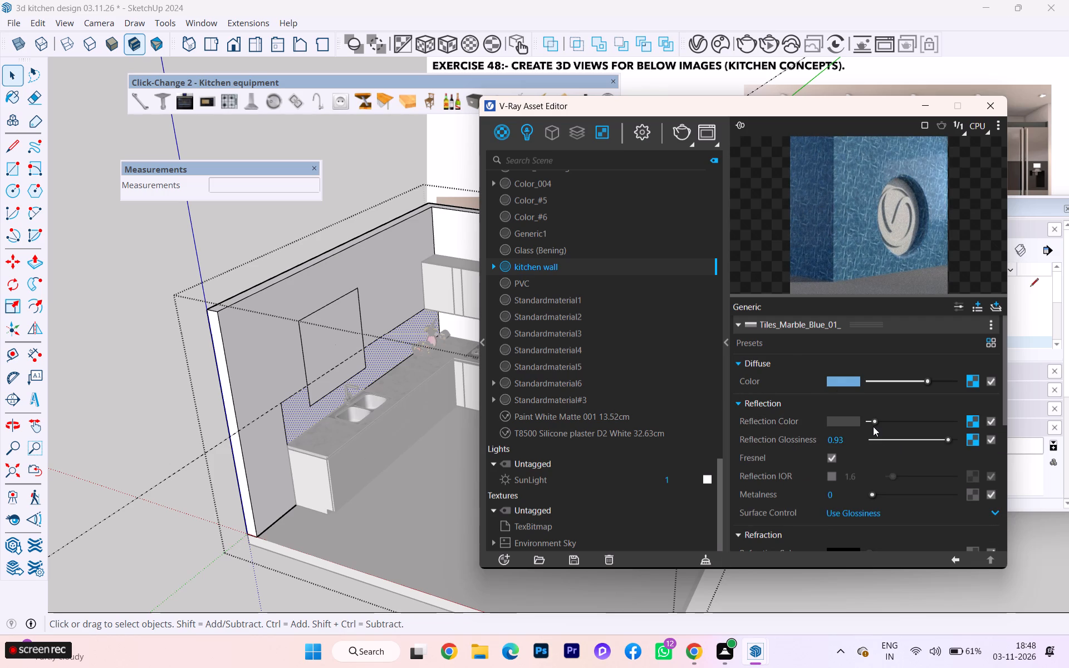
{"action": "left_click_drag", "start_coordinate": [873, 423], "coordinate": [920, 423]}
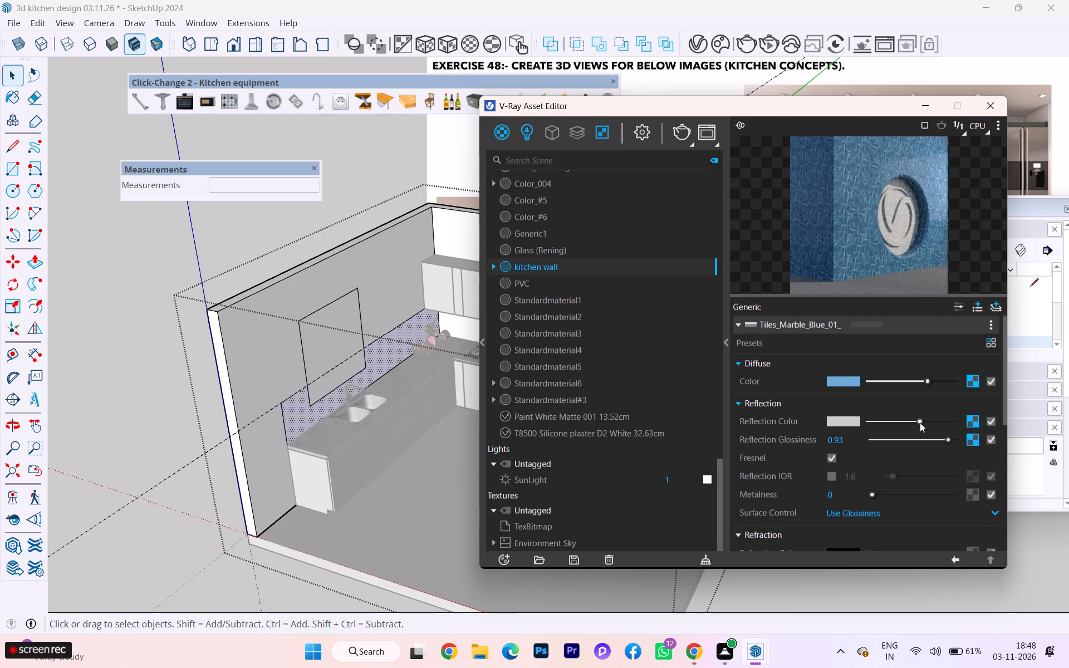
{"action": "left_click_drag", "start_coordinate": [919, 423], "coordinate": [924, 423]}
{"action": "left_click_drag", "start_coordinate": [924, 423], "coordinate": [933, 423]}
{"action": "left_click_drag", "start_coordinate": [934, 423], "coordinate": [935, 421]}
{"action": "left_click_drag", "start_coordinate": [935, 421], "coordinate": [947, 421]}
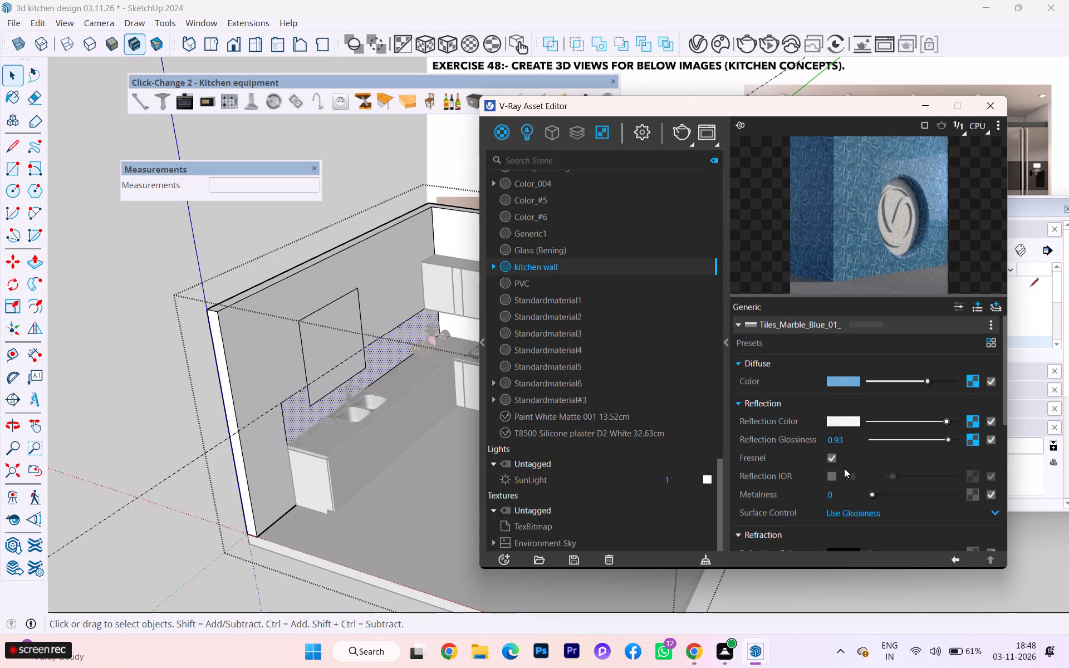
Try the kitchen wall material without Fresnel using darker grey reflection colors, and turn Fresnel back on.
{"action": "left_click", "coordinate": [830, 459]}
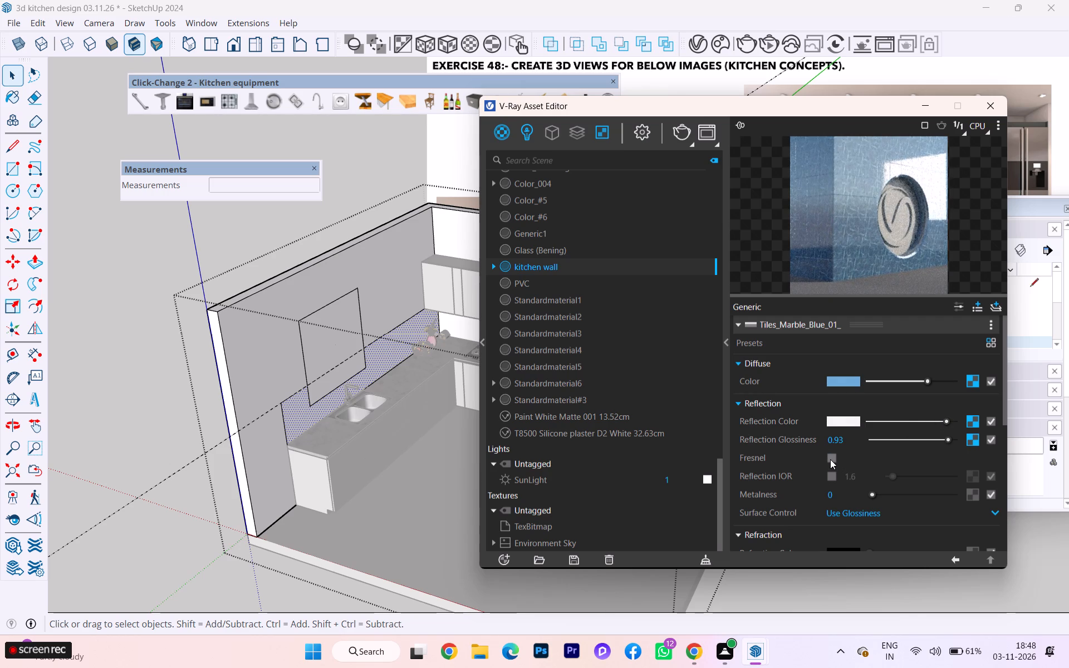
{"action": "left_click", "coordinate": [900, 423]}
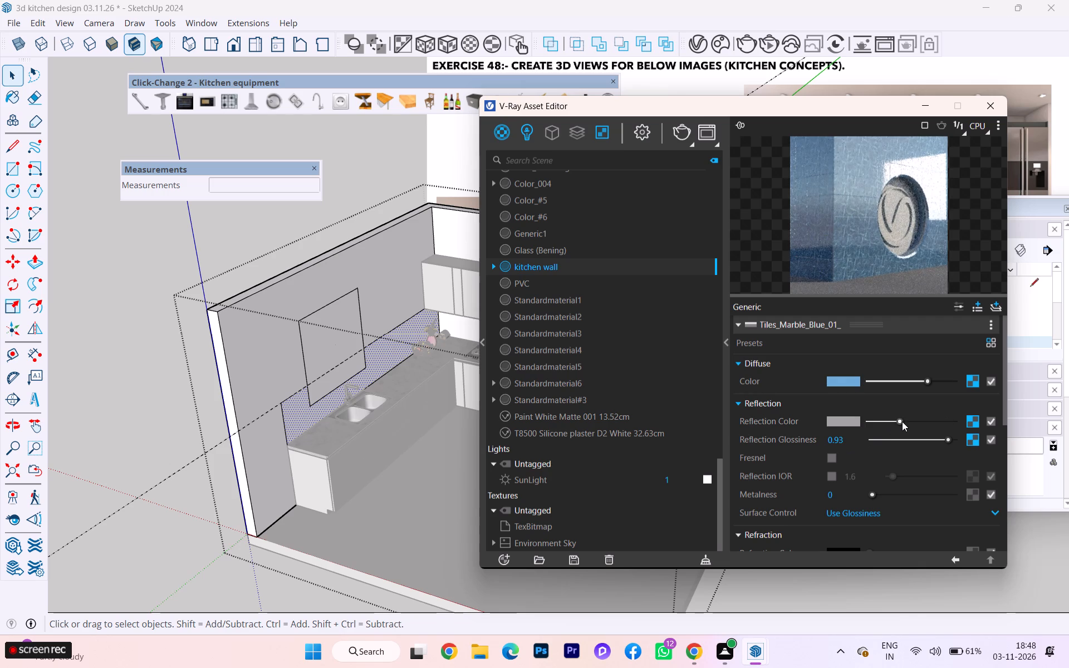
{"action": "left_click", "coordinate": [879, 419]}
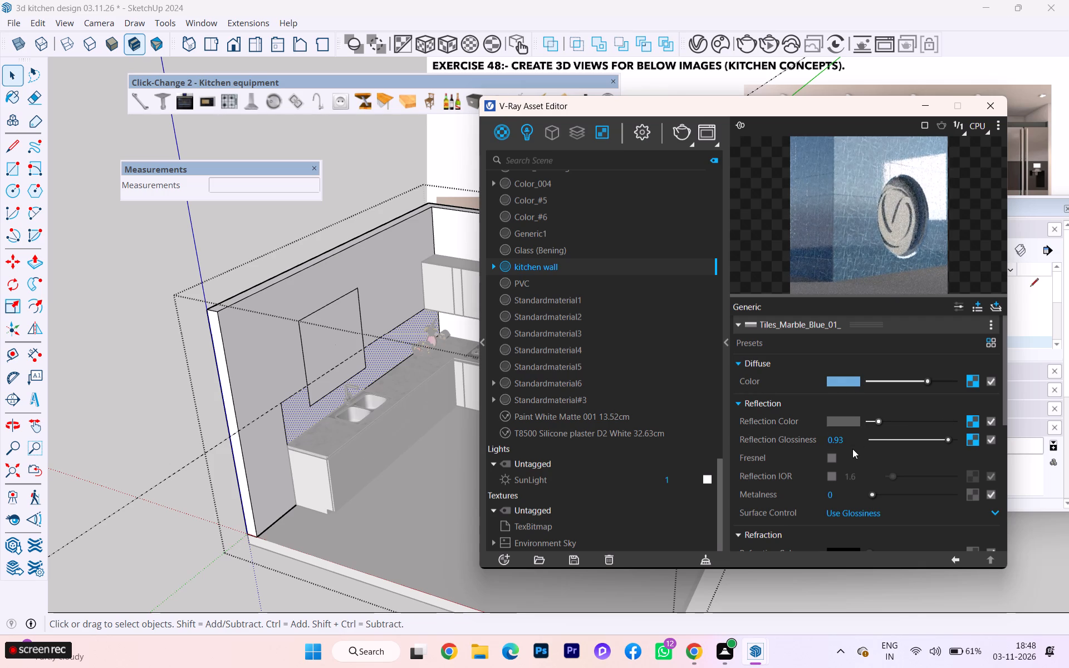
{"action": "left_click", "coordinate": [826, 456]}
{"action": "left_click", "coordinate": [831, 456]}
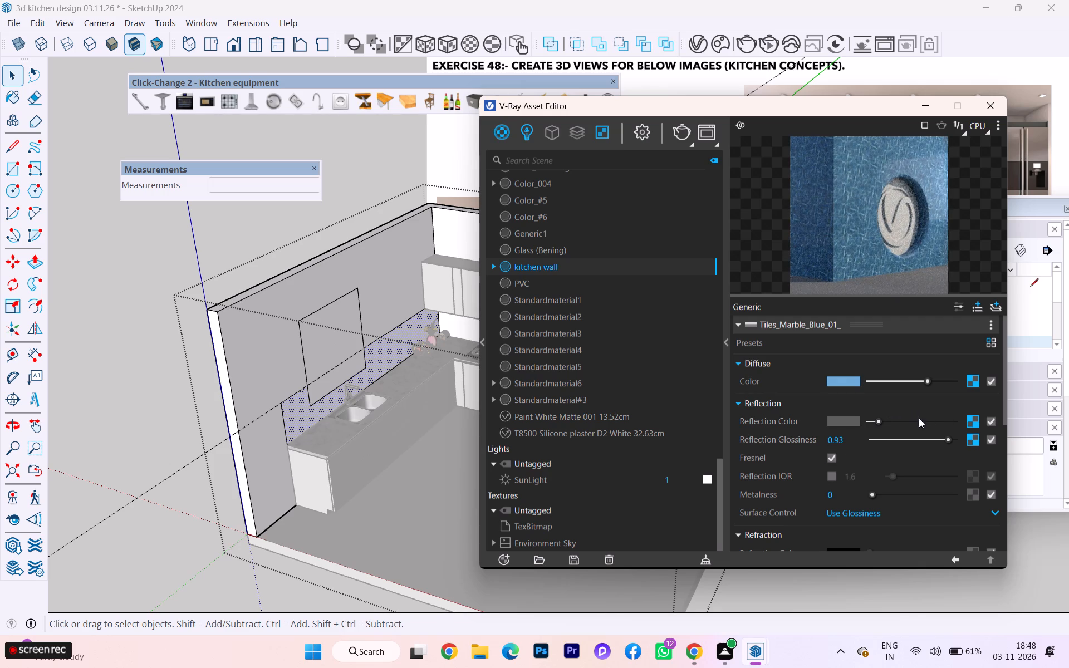
Set the kitchen wall material's reflection color to a medium light grey.
{"action": "left_click", "coordinate": [903, 420]}
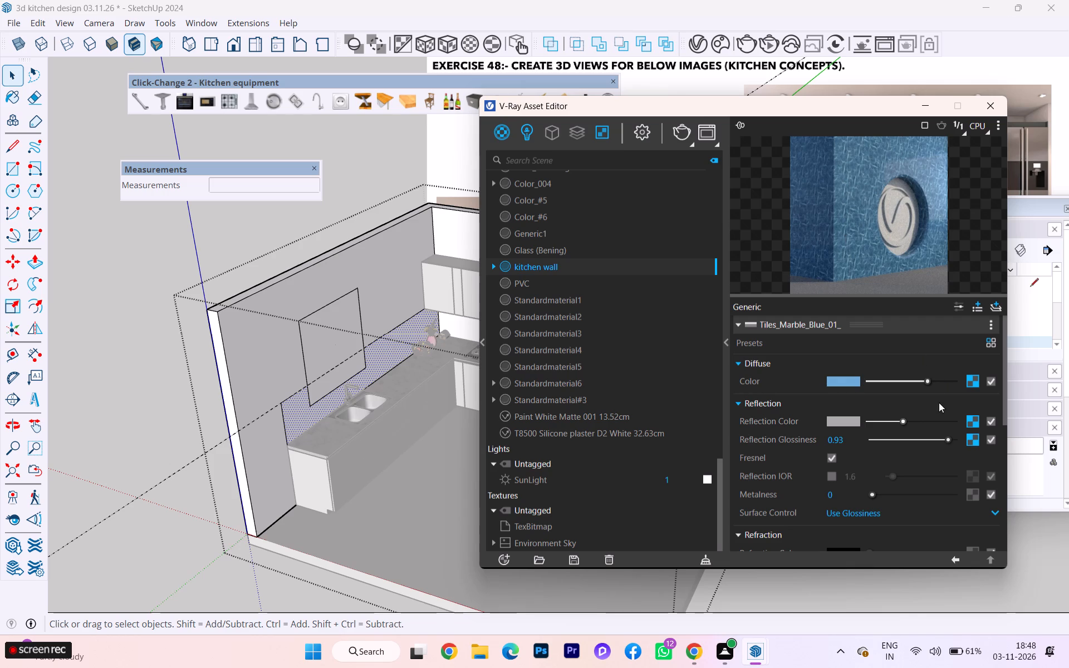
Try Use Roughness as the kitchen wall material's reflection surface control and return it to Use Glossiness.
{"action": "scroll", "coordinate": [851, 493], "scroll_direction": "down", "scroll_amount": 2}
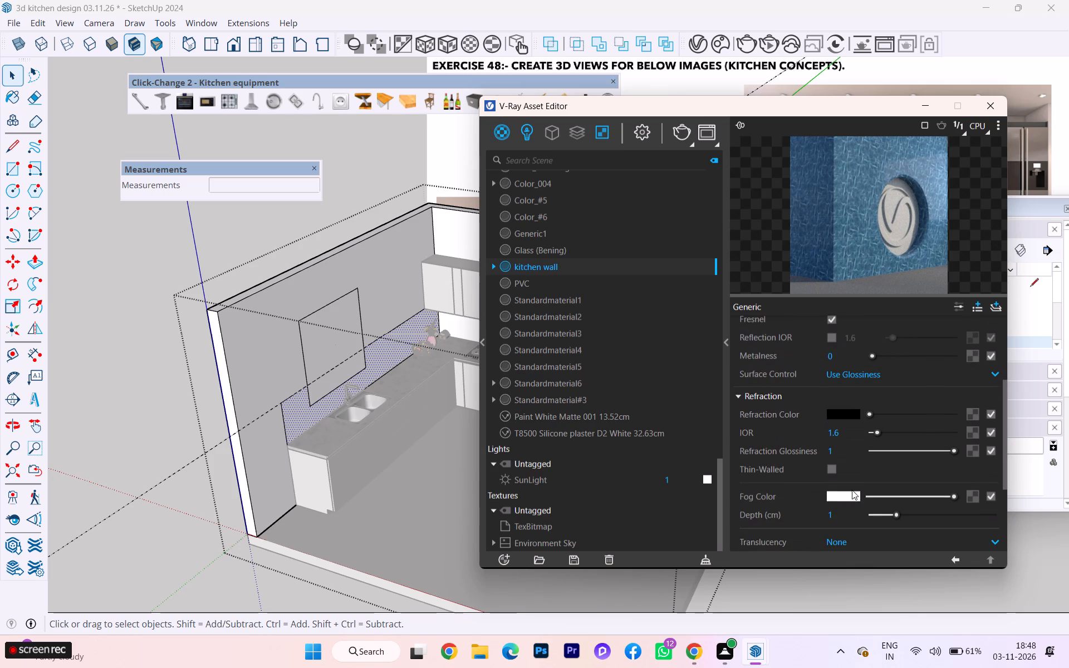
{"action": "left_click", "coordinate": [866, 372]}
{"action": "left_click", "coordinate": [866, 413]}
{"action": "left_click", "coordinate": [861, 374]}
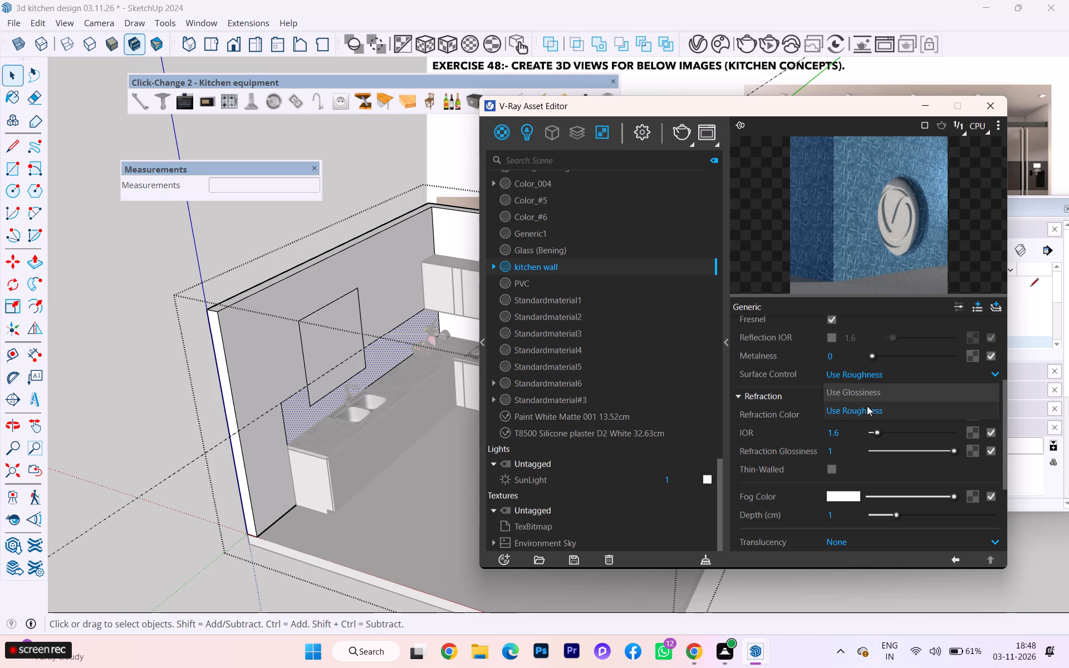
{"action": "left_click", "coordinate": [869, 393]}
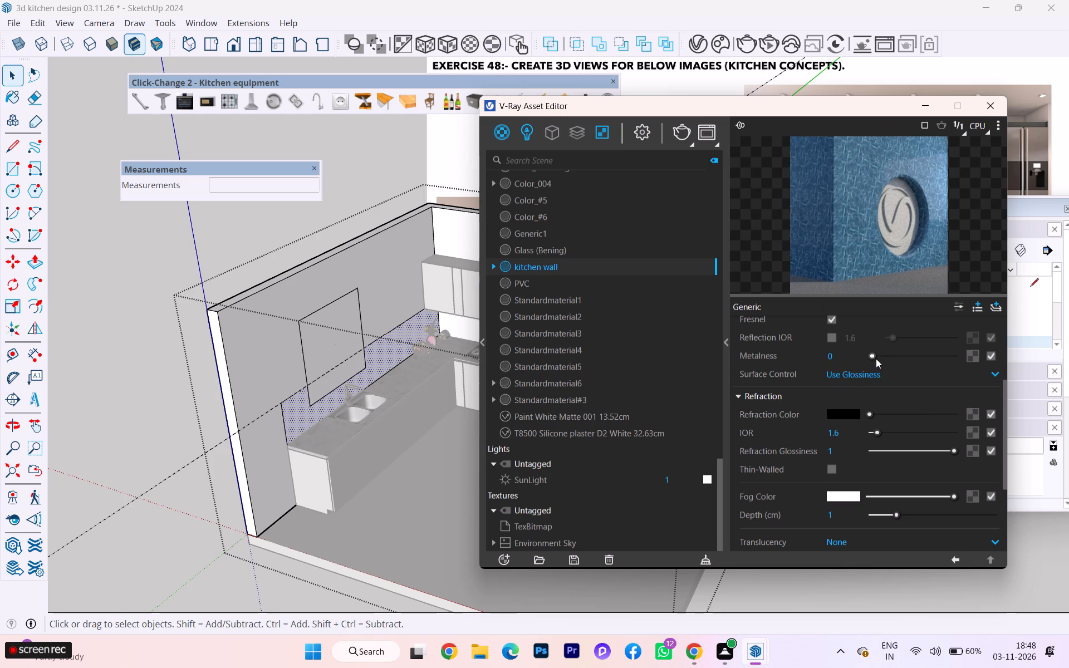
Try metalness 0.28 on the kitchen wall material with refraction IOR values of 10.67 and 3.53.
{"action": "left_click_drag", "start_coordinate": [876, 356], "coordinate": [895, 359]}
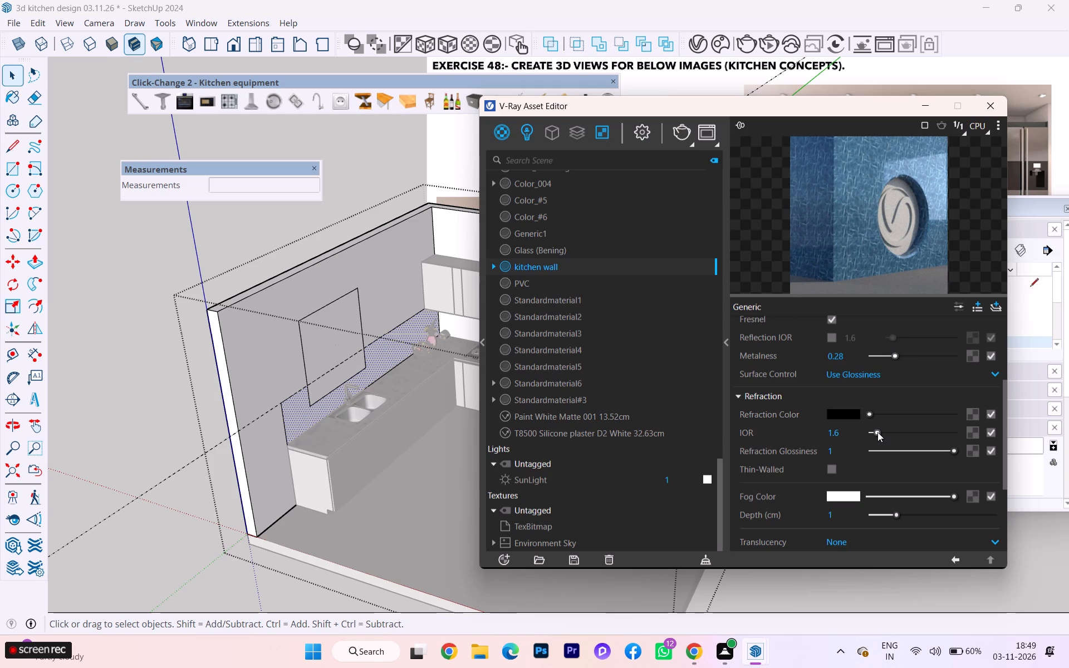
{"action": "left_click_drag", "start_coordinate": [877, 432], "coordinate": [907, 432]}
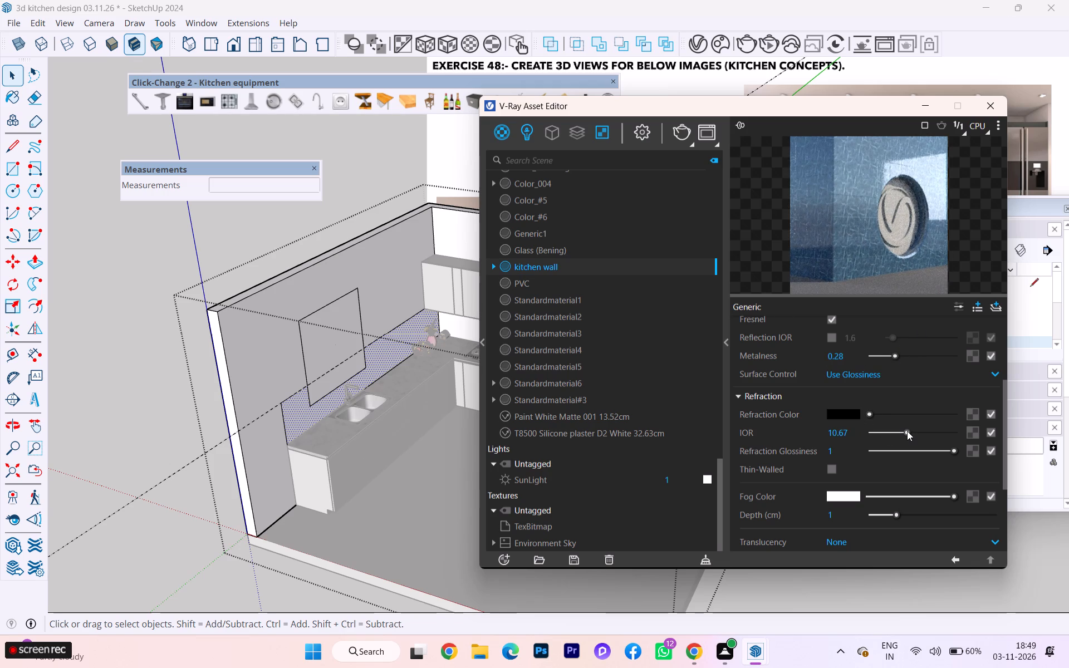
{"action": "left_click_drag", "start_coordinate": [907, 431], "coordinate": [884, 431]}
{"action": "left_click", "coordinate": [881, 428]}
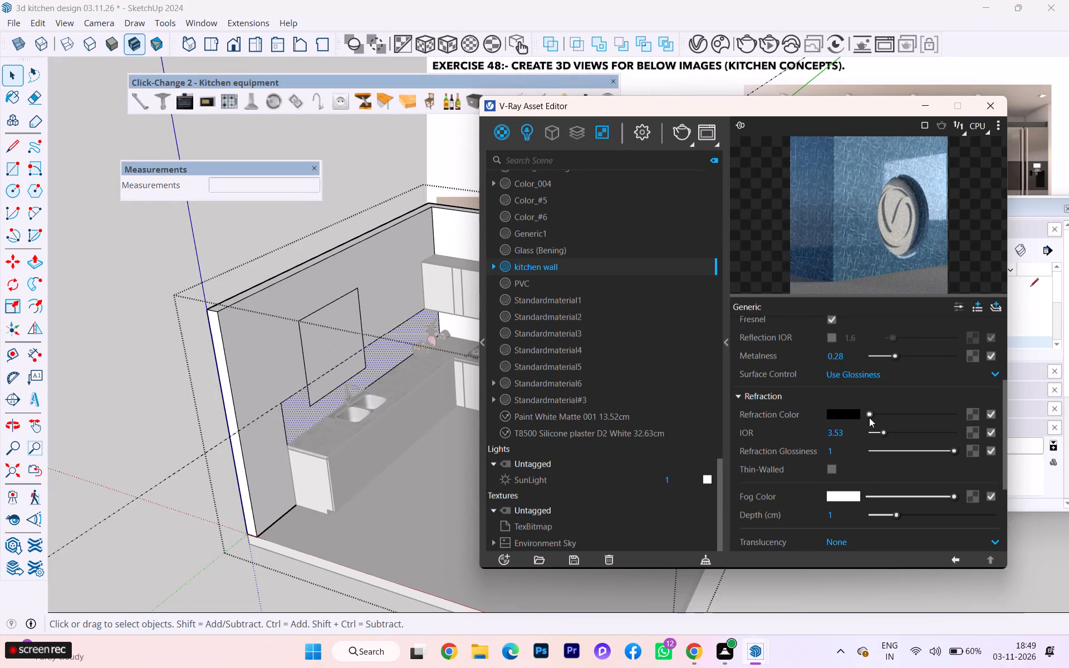
Set the kitchen wall material's metalness to 0.13 and its refraction IOR to 1.15.
{"action": "left_click", "coordinate": [880, 357]}
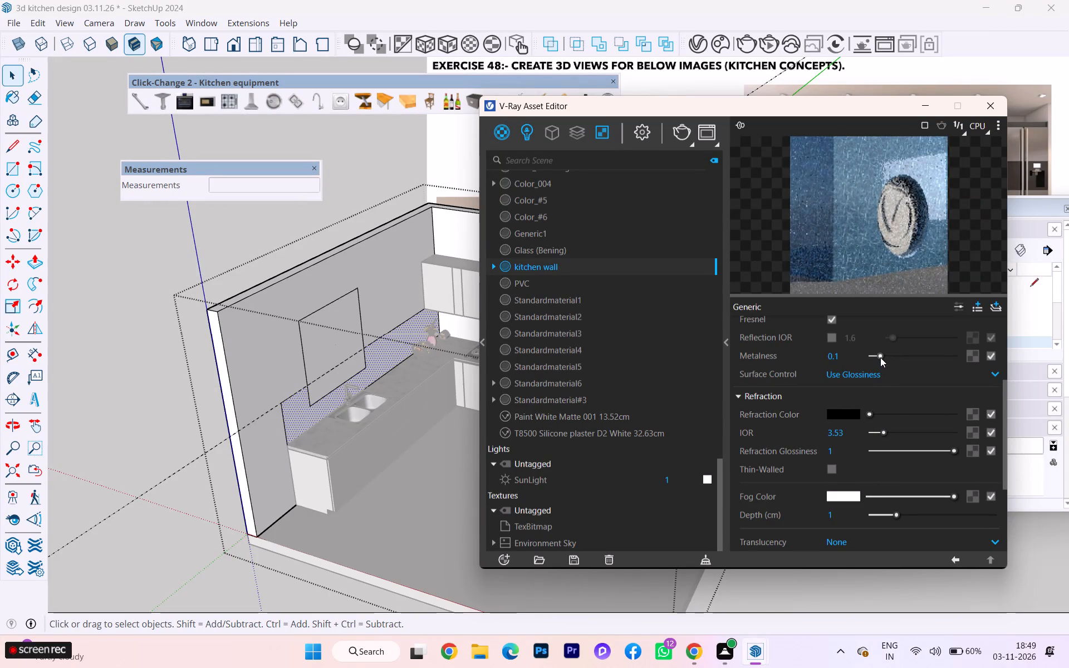
{"action": "left_click", "coordinate": [872, 357]}
{"action": "left_click", "coordinate": [882, 357]}
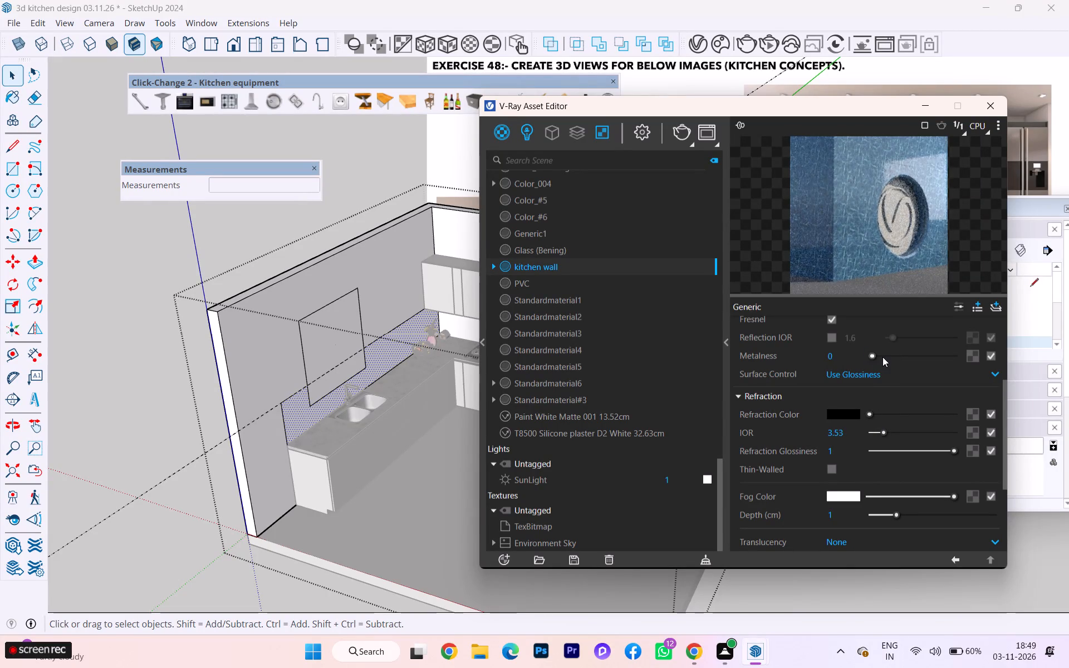
{"action": "left_click", "coordinate": [876, 432]}
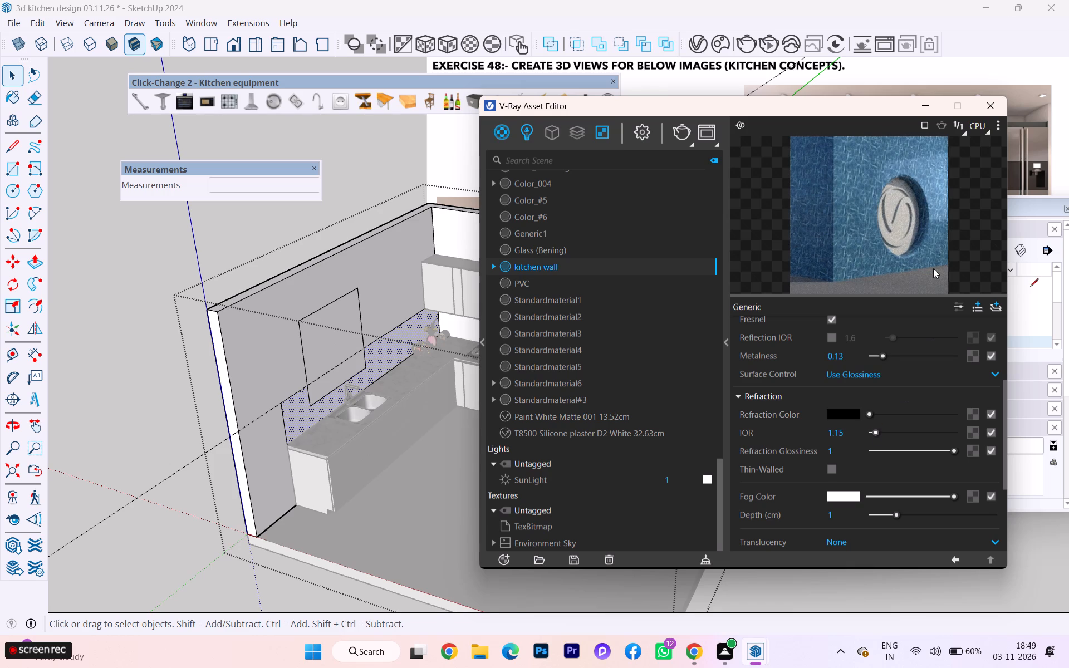
Turn off Can be Overridden for the kitchen wall material.
{"action": "scroll", "coordinate": [854, 474], "scroll_direction": "down", "scroll_amount": 1}
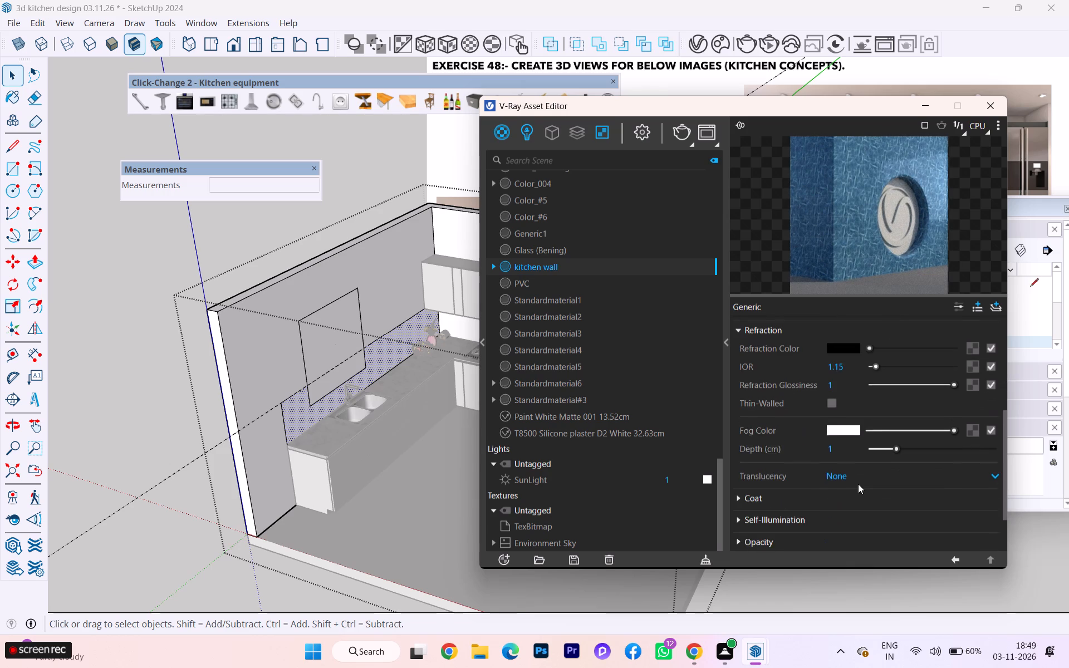
{"action": "scroll", "coordinate": [864, 459], "scroll_direction": "down", "scroll_amount": 2}
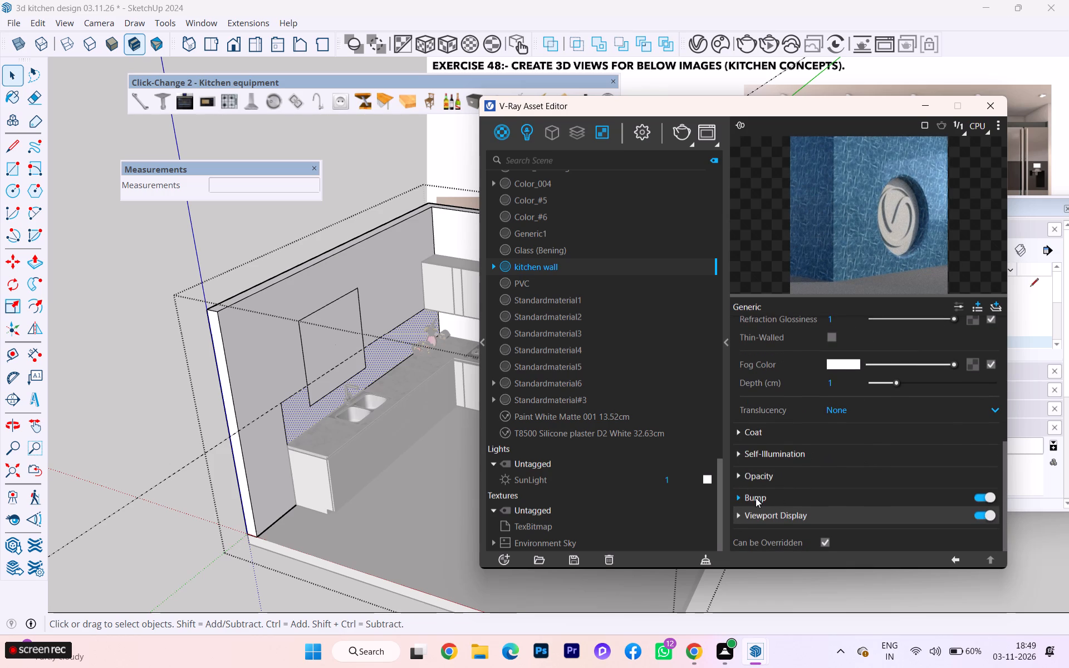
{"action": "scroll", "coordinate": [797, 500], "scroll_direction": "down", "scroll_amount": 3}
{"action": "scroll", "coordinate": [816, 508], "scroll_direction": "up", "scroll_amount": 1}
{"action": "scroll", "coordinate": [815, 506], "scroll_direction": "down", "scroll_amount": 7}
{"action": "scroll", "coordinate": [856, 508], "scroll_direction": "up", "scroll_amount": 1}
{"action": "scroll", "coordinate": [857, 507], "scroll_direction": "down", "scroll_amount": 2}
{"action": "left_click", "coordinate": [826, 542]}
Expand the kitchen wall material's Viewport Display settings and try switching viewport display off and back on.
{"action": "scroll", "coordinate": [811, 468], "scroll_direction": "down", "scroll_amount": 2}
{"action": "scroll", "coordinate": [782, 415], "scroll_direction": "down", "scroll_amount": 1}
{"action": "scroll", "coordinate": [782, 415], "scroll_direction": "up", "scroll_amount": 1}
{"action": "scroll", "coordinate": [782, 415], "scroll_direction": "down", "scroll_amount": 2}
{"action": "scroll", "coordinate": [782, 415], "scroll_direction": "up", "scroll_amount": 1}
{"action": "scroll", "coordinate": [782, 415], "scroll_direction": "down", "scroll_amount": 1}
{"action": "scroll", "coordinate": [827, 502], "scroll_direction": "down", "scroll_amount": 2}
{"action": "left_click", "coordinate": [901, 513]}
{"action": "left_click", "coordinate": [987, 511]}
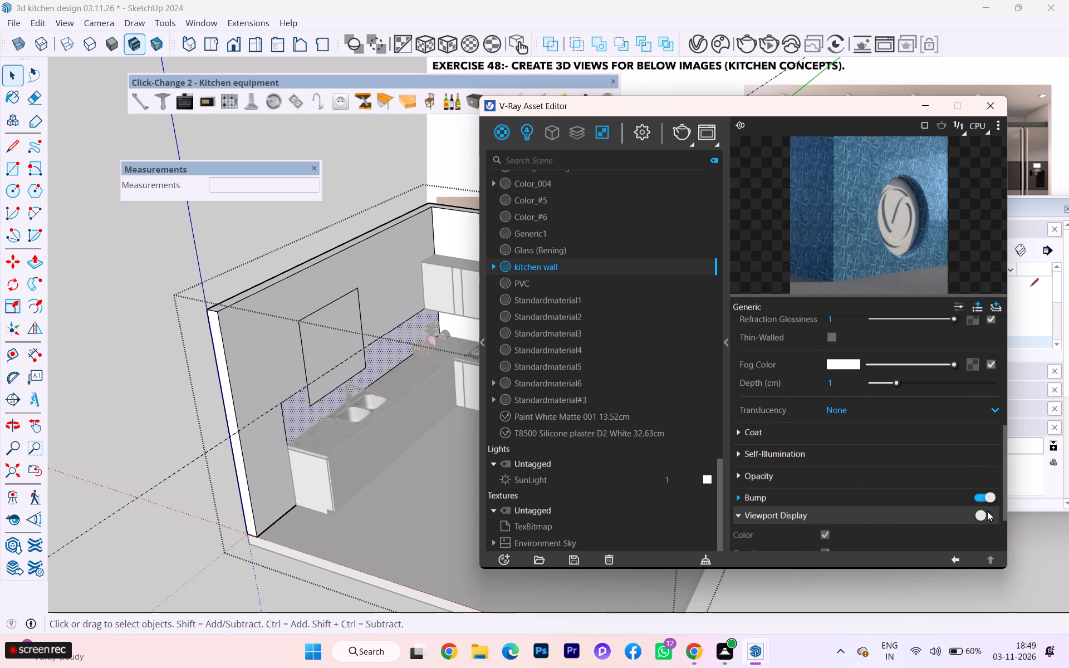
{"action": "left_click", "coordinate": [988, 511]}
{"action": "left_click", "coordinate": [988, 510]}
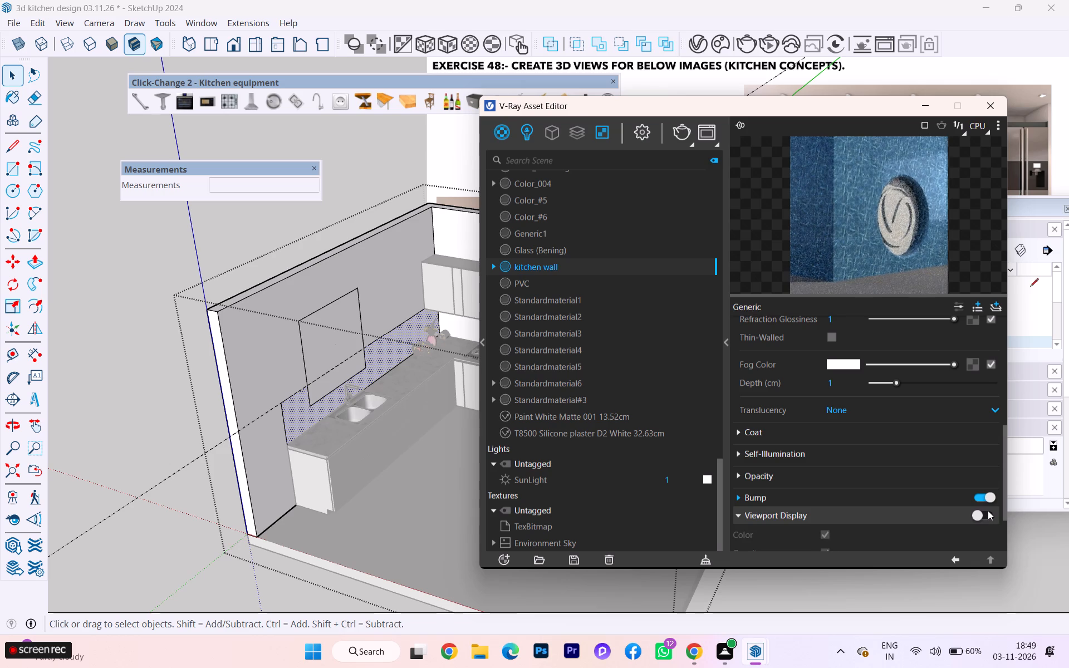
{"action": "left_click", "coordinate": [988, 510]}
Set the kitchen wall material's viewport display texture mode to Custom.
{"action": "scroll", "coordinate": [840, 454], "scroll_direction": "down", "scroll_amount": 3}
{"action": "scroll", "coordinate": [839, 454], "scroll_direction": "up", "scroll_amount": 2}
{"action": "scroll", "coordinate": [839, 454], "scroll_direction": "down", "scroll_amount": 1}
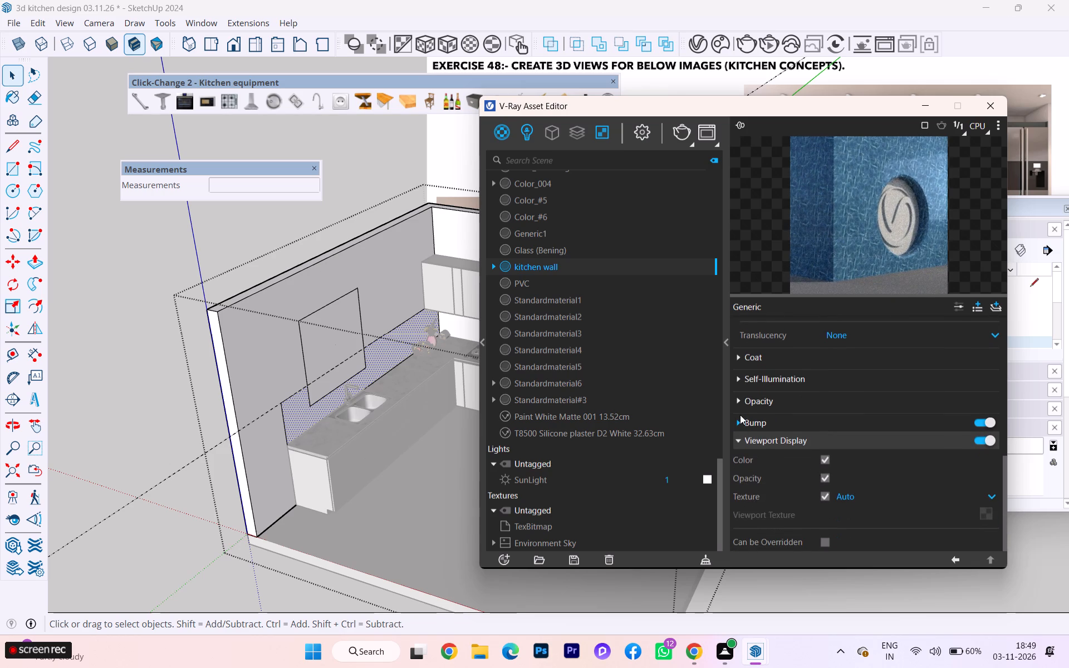
{"action": "left_click", "coordinate": [871, 496]}
{"action": "left_click", "coordinate": [861, 534]}
Review the kitchen wall material's settings from Diffuse and Reflection down to Viewport Display.
{"action": "scroll", "coordinate": [859, 442], "scroll_direction": "down", "scroll_amount": 6}
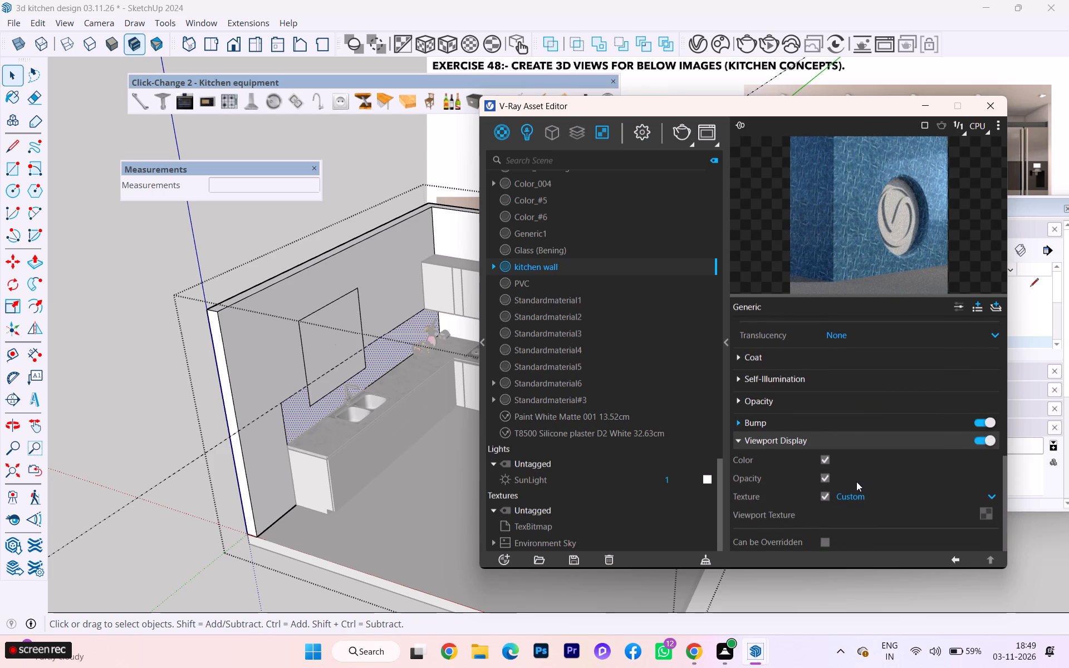
{"action": "scroll", "coordinate": [782, 410], "scroll_direction": "up", "scroll_amount": 1}
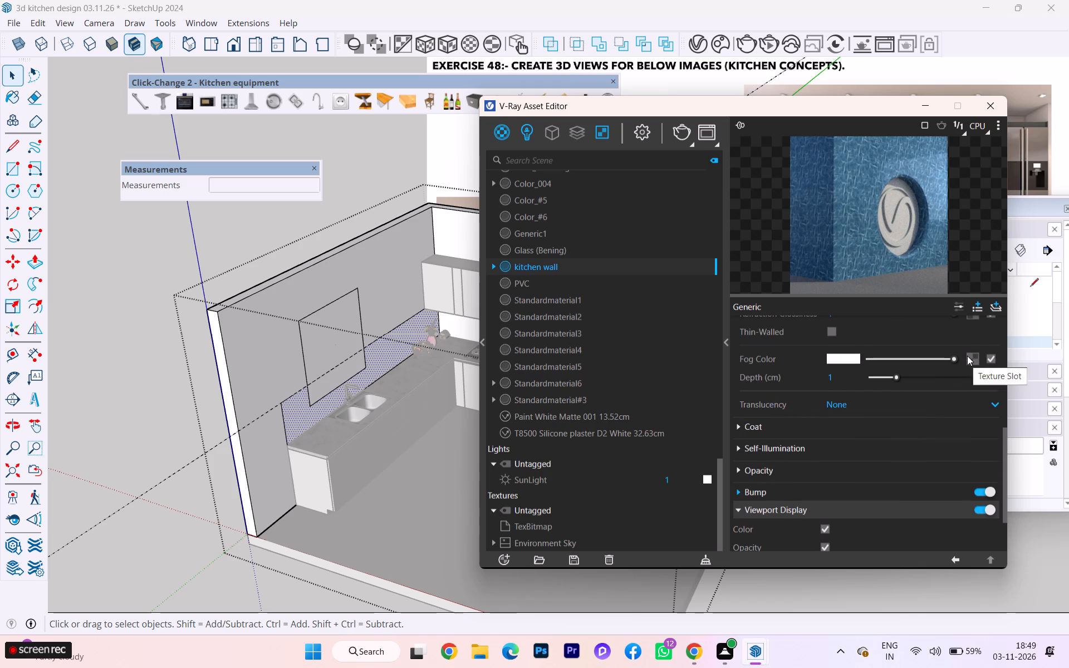
{"action": "scroll", "coordinate": [968, 354], "scroll_direction": "up", "scroll_amount": 6}
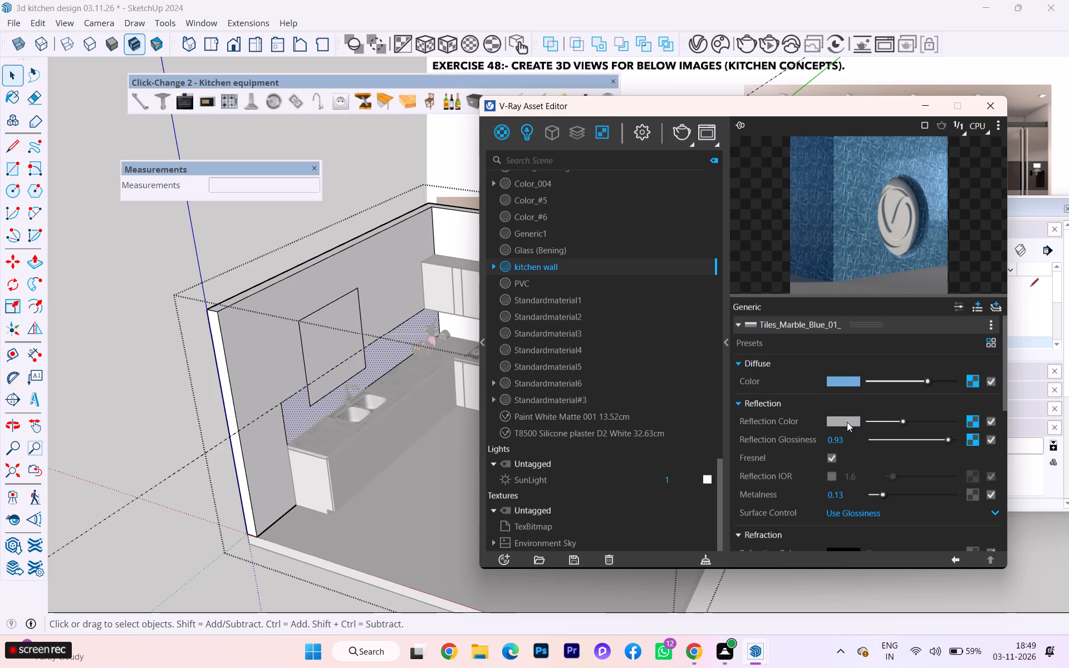
{"action": "scroll", "coordinate": [864, 426], "scroll_direction": "down", "scroll_amount": 6}
{"action": "scroll", "coordinate": [872, 429], "scroll_direction": "up", "scroll_amount": 2}
{"action": "scroll", "coordinate": [872, 429], "scroll_direction": "down", "scroll_amount": 6}
{"action": "scroll", "coordinate": [875, 432], "scroll_direction": "up", "scroll_amount": 1}
{"action": "scroll", "coordinate": [875, 433], "scroll_direction": "down", "scroll_amount": 3}
{"action": "scroll", "coordinate": [875, 433], "scroll_direction": "up", "scroll_amount": 2}
{"action": "scroll", "coordinate": [875, 433], "scroll_direction": "down", "scroll_amount": 1}
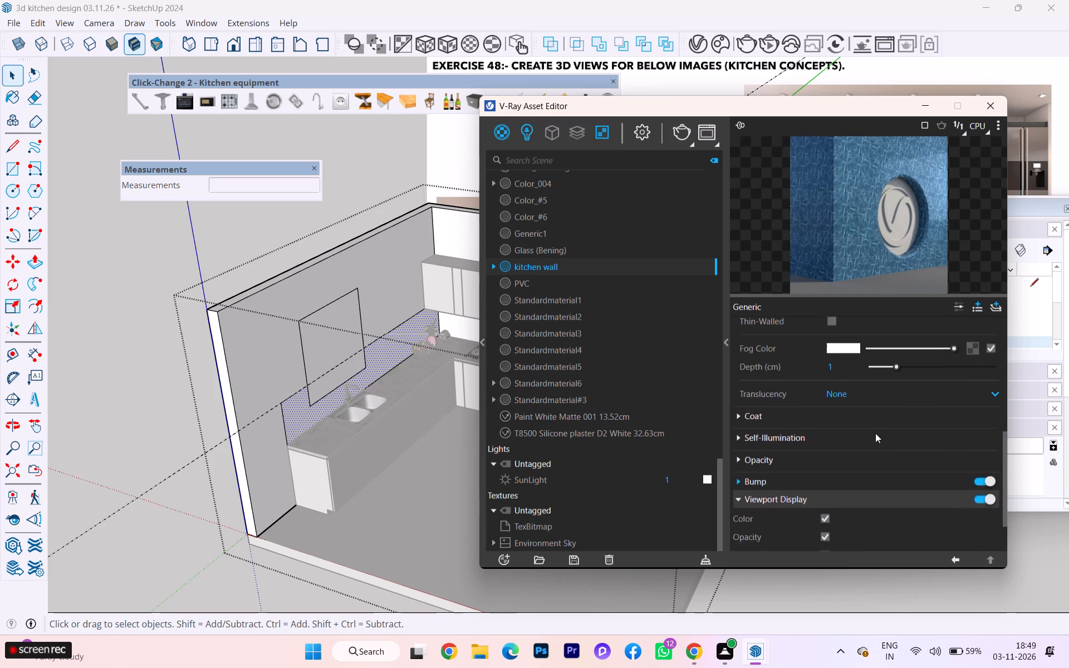
{"action": "scroll", "coordinate": [875, 433], "scroll_direction": "down", "scroll_amount": 1}
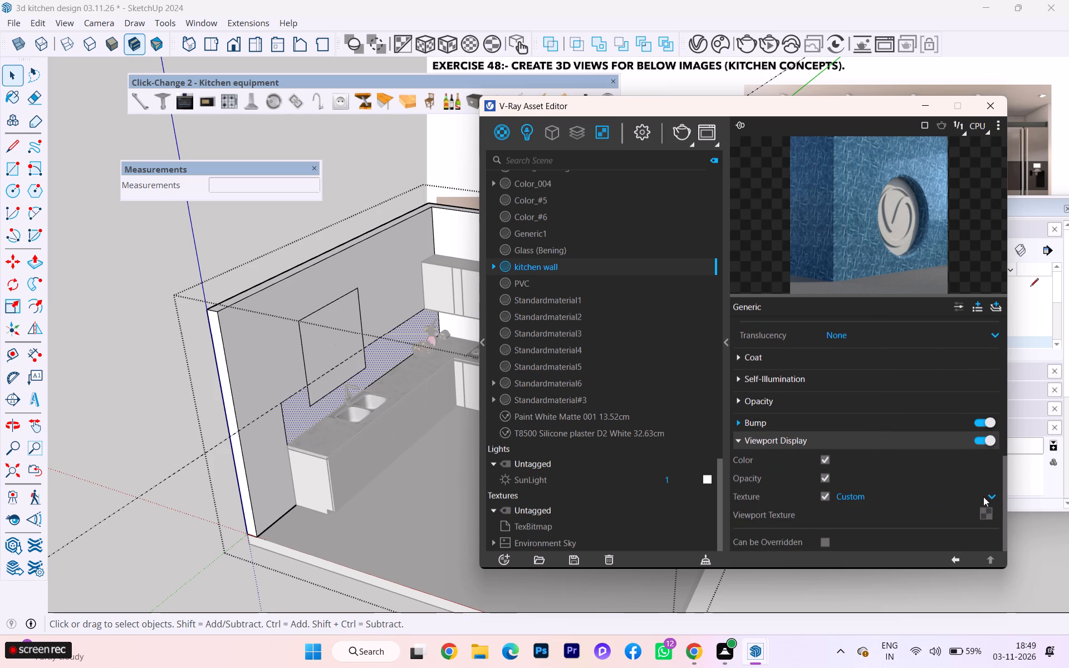
Copy the texture assigned to the kitchen wall material's Diffuse color.
{"action": "scroll", "coordinate": [915, 435], "scroll_direction": "up", "scroll_amount": 3}
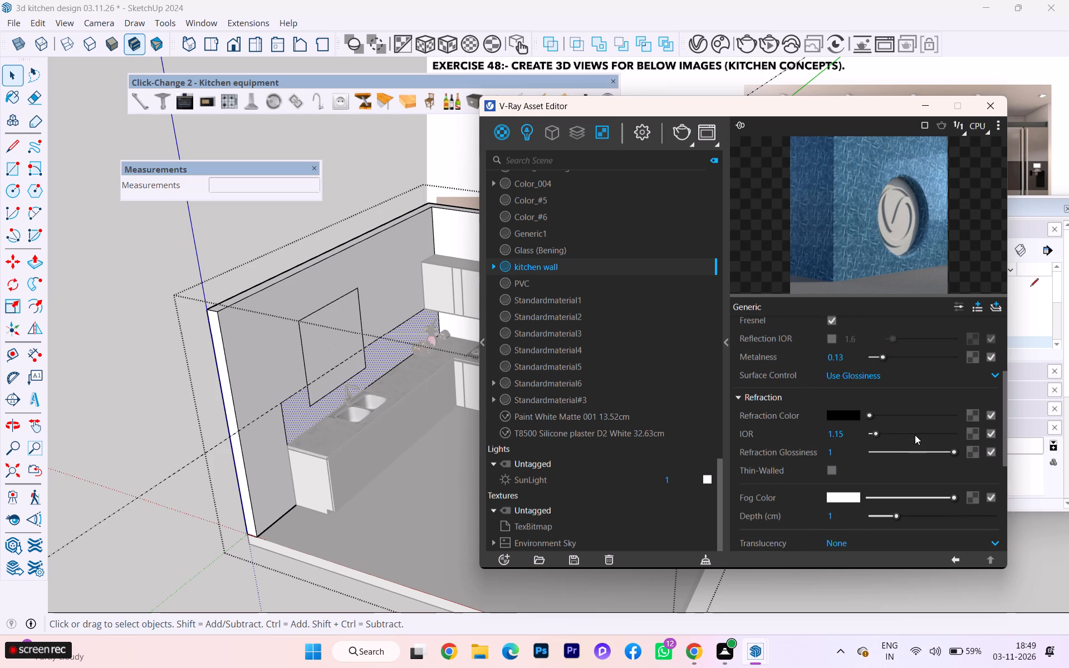
{"action": "scroll", "coordinate": [845, 380], "scroll_direction": "up", "scroll_amount": 3}
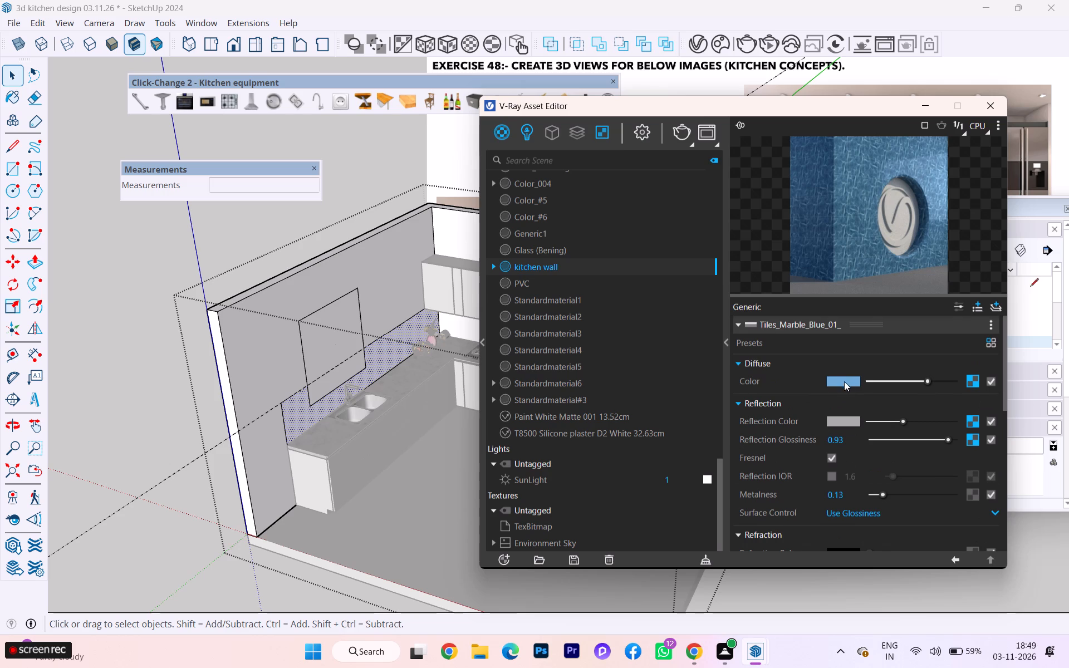
{"action": "scroll", "coordinate": [836, 397], "scroll_direction": "up", "scroll_amount": 2}
{"action": "right_click", "coordinate": [972, 380]}
{"action": "left_click", "coordinate": [949, 386]}
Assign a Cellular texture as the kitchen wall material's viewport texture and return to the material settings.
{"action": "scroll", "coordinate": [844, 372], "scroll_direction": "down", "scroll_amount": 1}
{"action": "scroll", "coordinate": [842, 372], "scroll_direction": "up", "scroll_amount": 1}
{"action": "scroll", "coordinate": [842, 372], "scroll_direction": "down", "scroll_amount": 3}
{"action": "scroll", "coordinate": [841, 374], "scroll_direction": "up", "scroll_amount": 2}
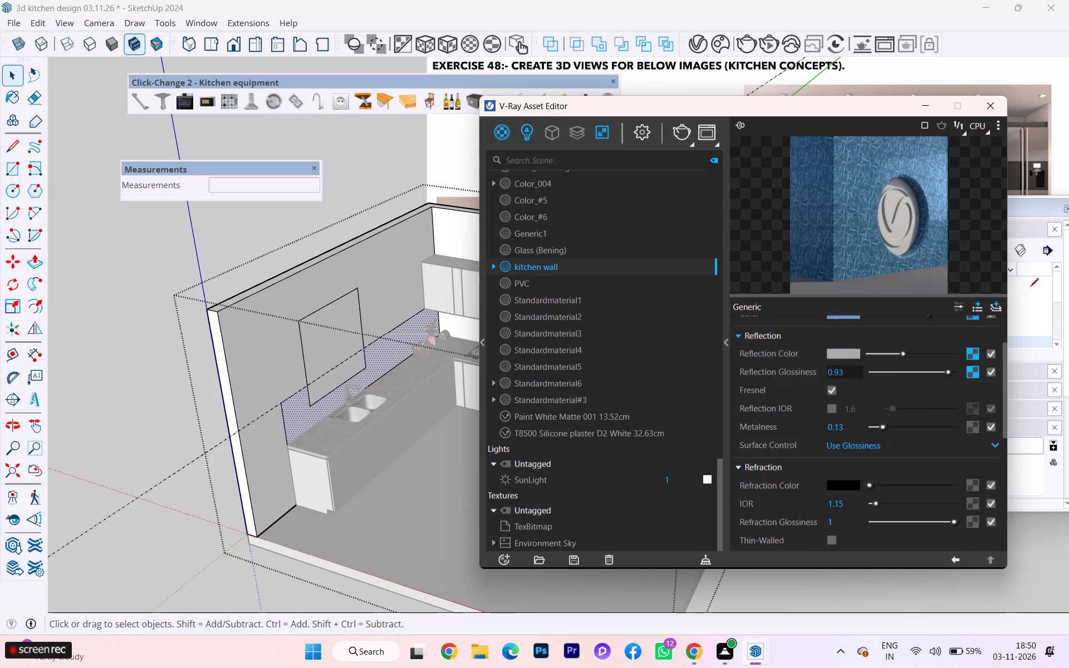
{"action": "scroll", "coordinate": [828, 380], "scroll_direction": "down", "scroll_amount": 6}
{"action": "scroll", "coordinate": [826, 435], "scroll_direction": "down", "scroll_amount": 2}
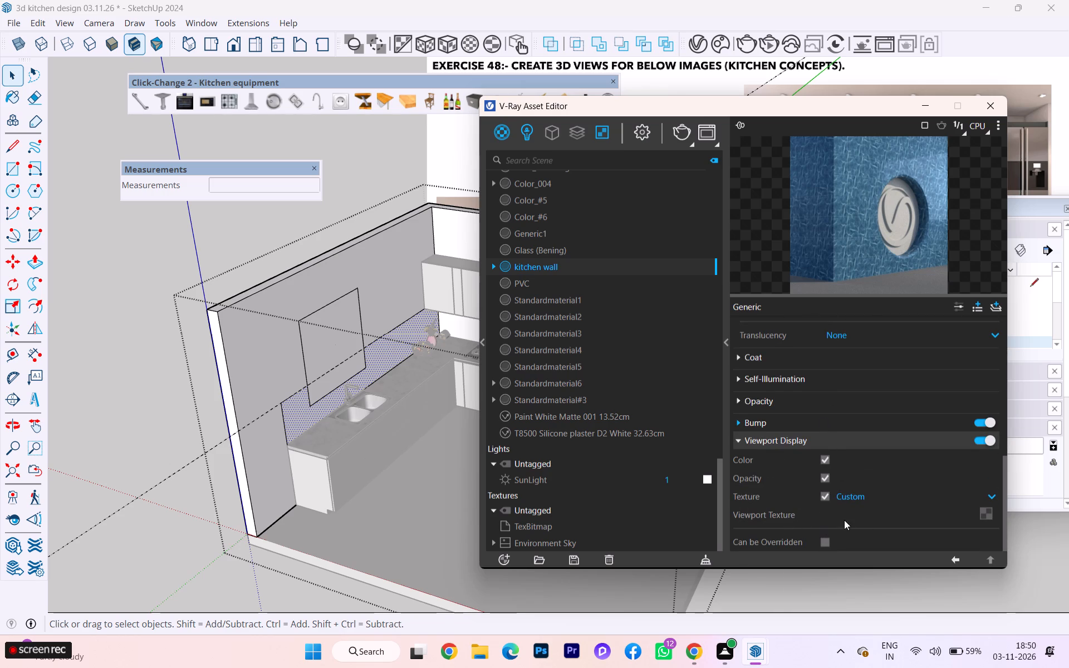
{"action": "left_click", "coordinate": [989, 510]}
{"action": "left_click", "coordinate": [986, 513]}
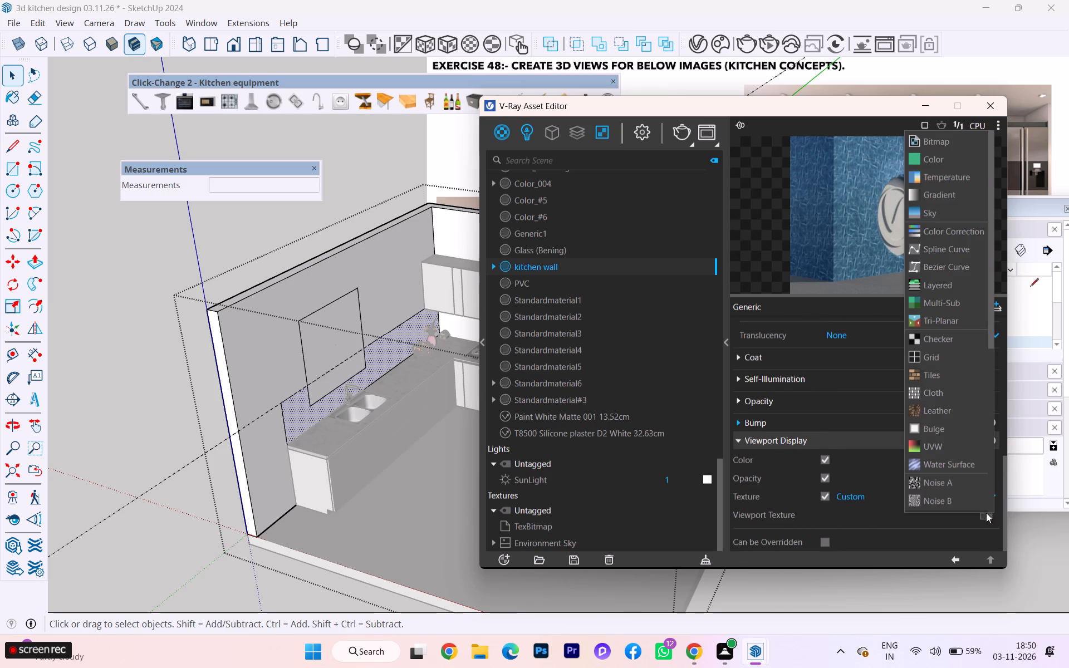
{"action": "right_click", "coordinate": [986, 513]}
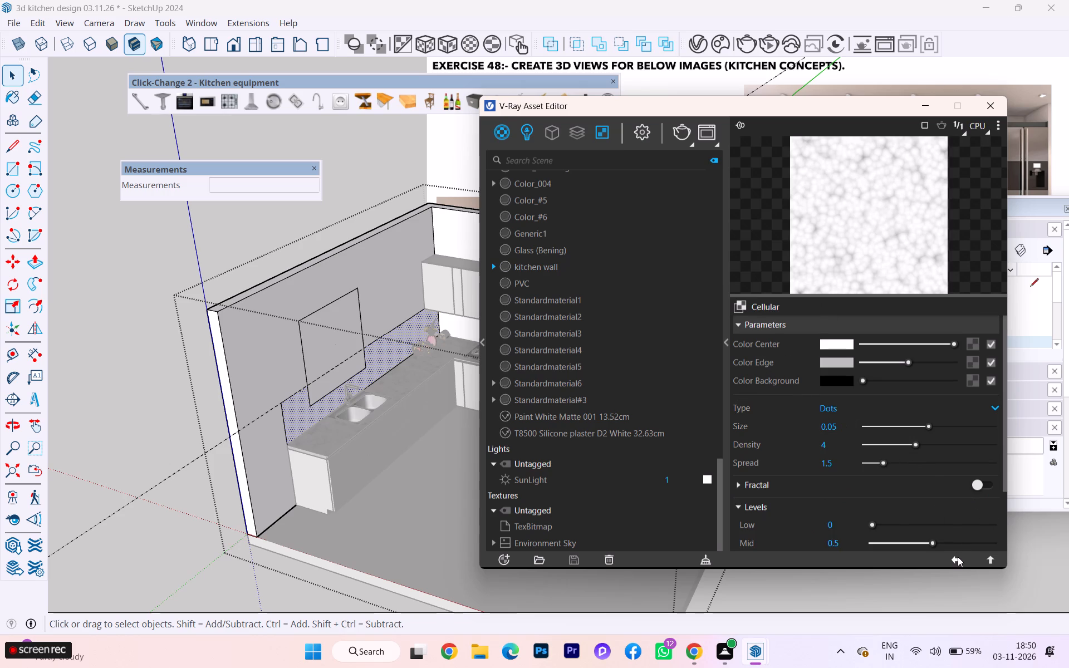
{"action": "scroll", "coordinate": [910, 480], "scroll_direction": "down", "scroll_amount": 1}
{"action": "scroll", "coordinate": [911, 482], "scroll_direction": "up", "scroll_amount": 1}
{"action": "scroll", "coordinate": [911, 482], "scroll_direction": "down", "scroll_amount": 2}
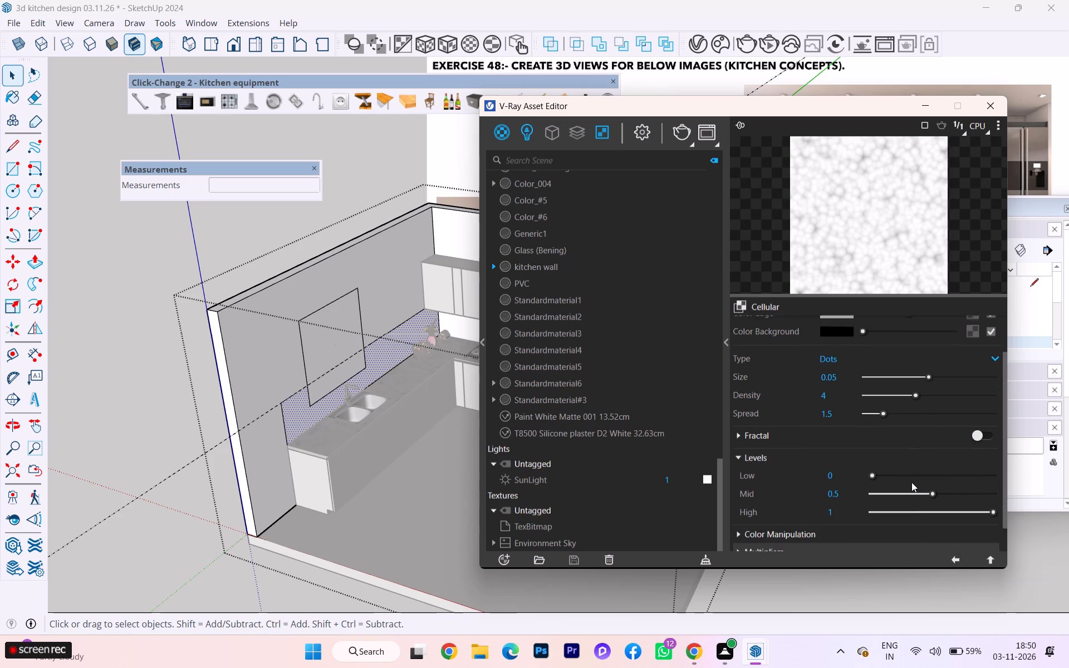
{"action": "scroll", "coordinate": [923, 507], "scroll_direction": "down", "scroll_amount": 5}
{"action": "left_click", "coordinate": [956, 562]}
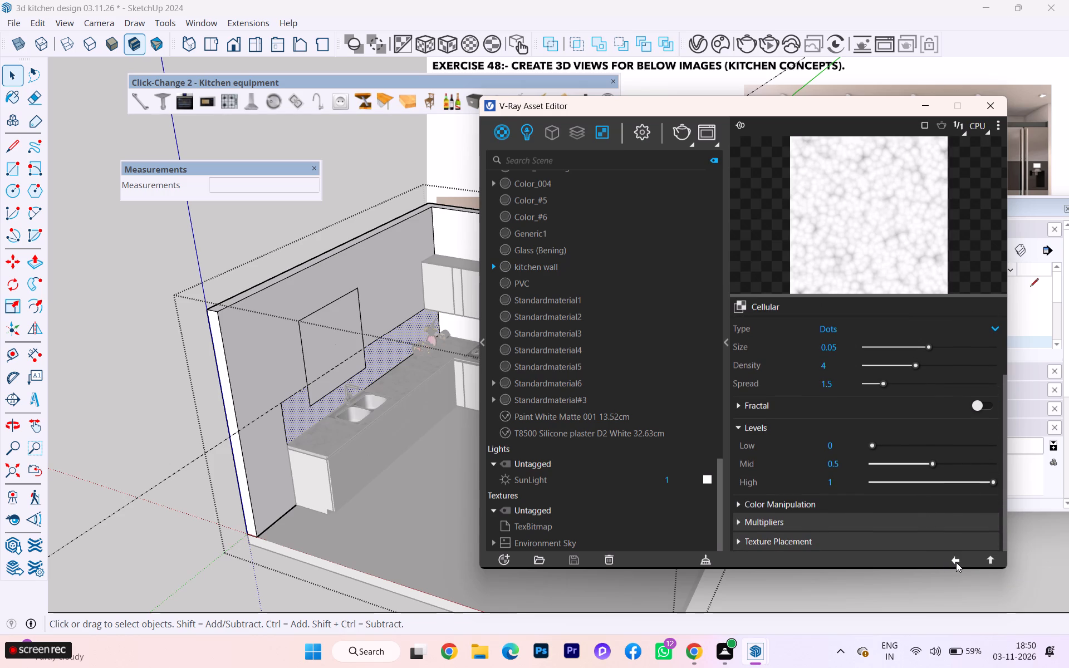
Paste the copied diffuse texture as a copy into the kitchen wall material's Viewport Texture slot.
{"action": "scroll", "coordinate": [887, 472], "scroll_direction": "down", "scroll_amount": 2}
{"action": "scroll", "coordinate": [998, 520], "scroll_direction": "down", "scroll_amount": 2}
{"action": "scroll", "coordinate": [998, 520], "scroll_direction": "up", "scroll_amount": 1}
{"action": "scroll", "coordinate": [998, 520], "scroll_direction": "down", "scroll_amount": 1}
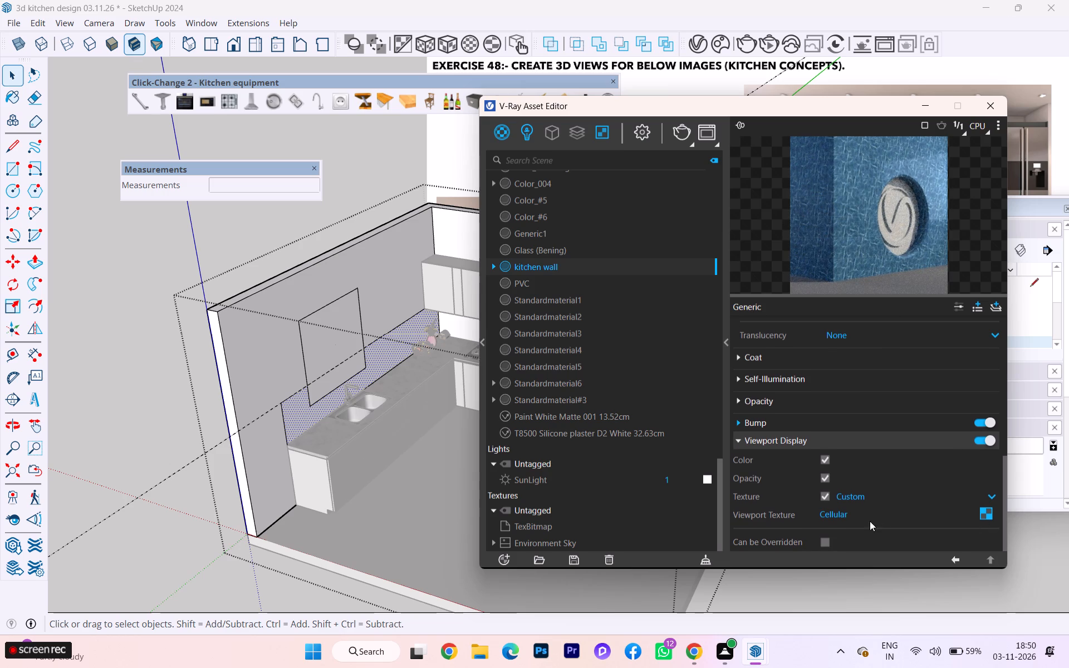
{"action": "right_click", "coordinate": [989, 516]}
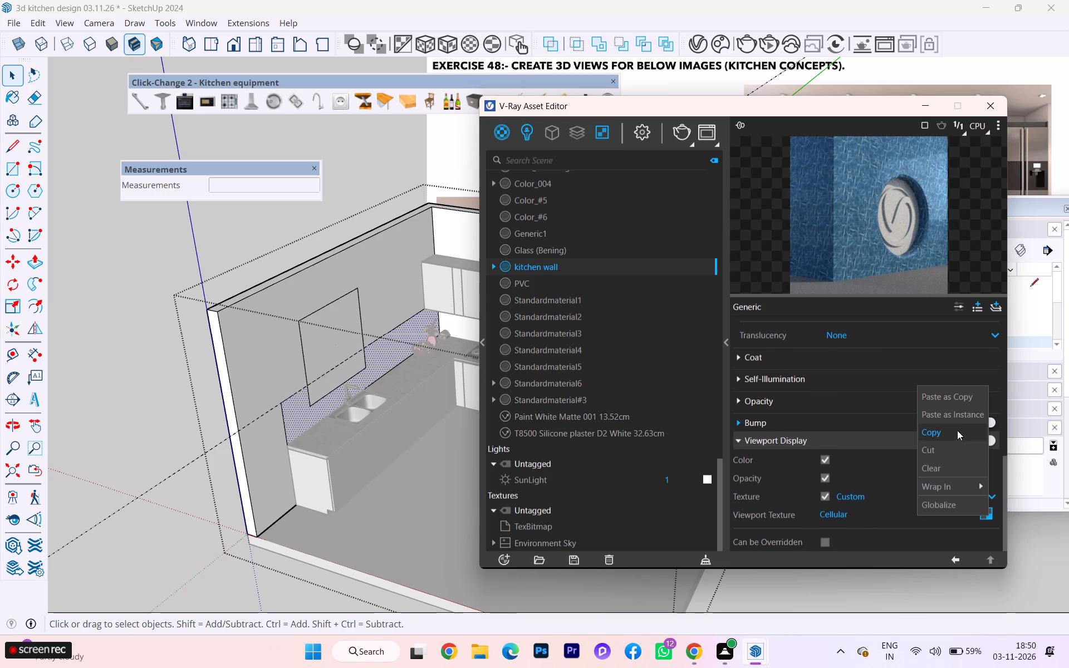
{"action": "left_click", "coordinate": [939, 401]}
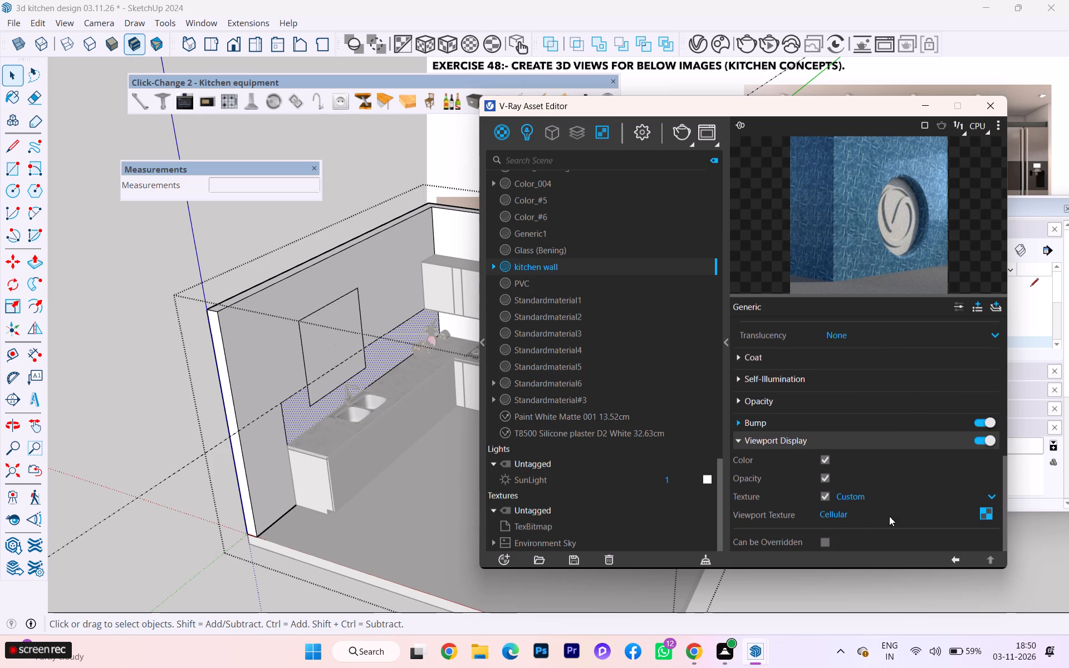
Select the backsplash face above the countertop and apply the kitchen wall material to it.
{"action": "scroll", "coordinate": [872, 380], "scroll_direction": "down", "scroll_amount": 4}
{"action": "scroll", "coordinate": [841, 279], "scroll_direction": "up", "scroll_amount": 4}
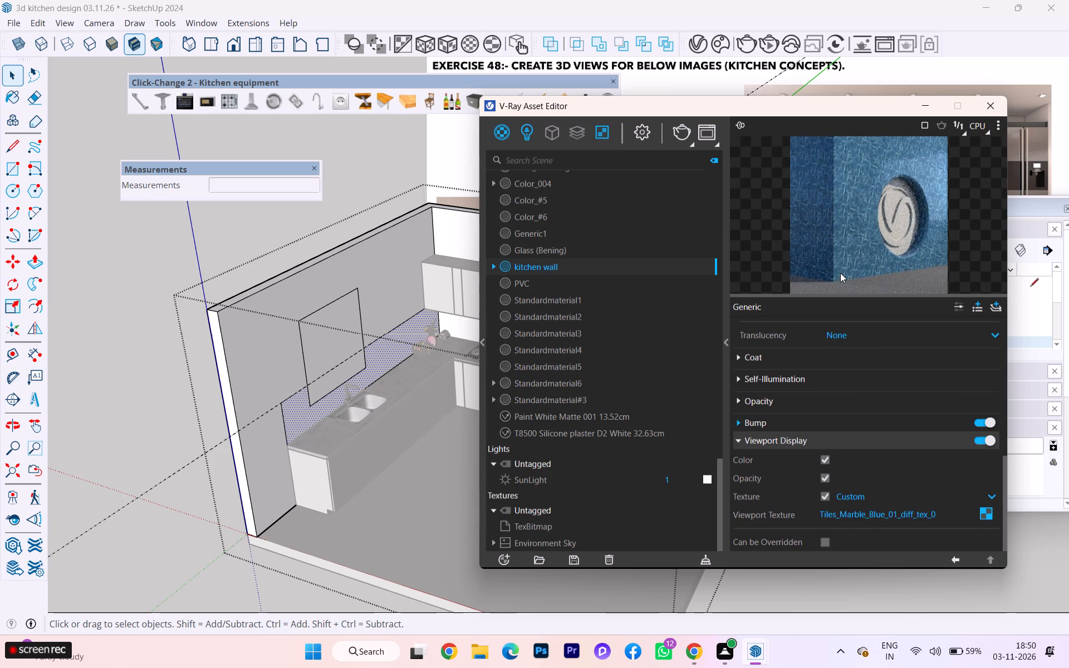
{"action": "scroll", "coordinate": [840, 273], "scroll_direction": "up", "scroll_amount": 5}
{"action": "scroll", "coordinate": [824, 291], "scroll_direction": "down", "scroll_amount": 1}
{"action": "scroll", "coordinate": [823, 292], "scroll_direction": "up", "scroll_amount": 1}
{"action": "scroll", "coordinate": [819, 298], "scroll_direction": "down", "scroll_amount": 2}
{"action": "scroll", "coordinate": [818, 299], "scroll_direction": "up", "scroll_amount": 4}
{"action": "right_click", "coordinate": [585, 264]}
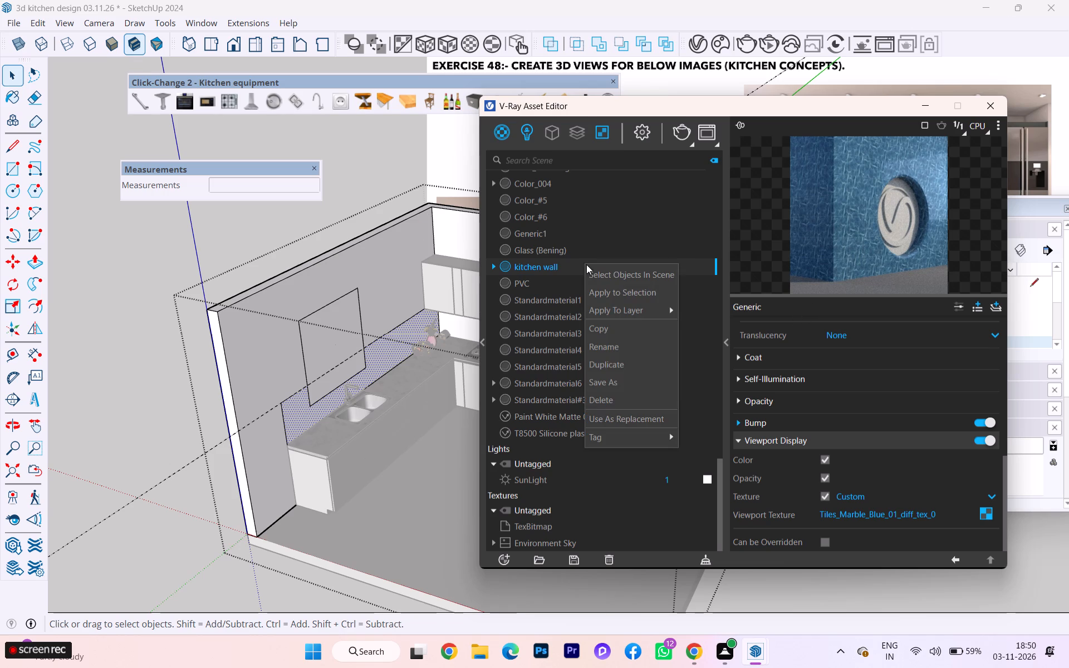
{"action": "double_click", "coordinate": [392, 357]}
{"action": "right_click", "coordinate": [568, 270]}
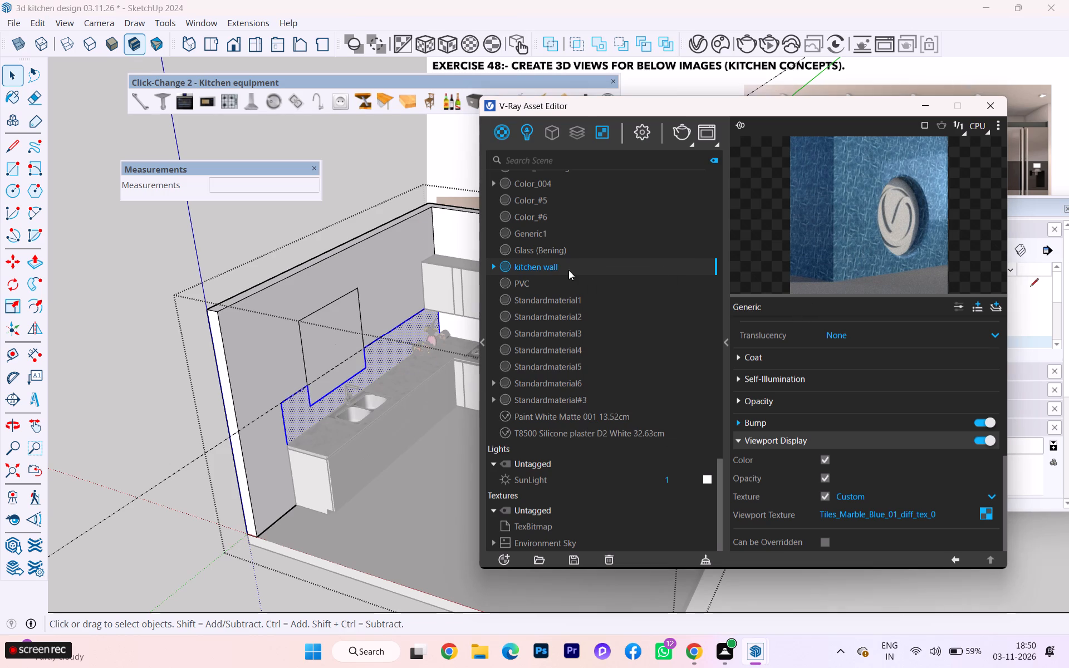
{"action": "left_click", "coordinate": [600, 294]}
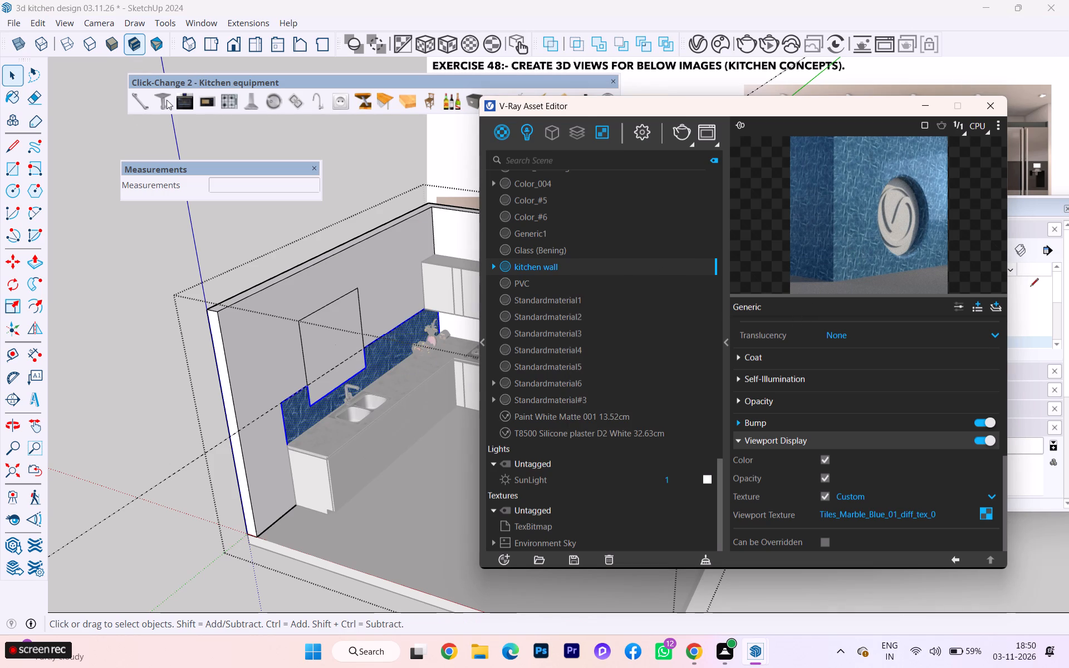
{"action": "left_click", "coordinate": [91, 165]}
Examine the backsplash tiles and the window outline on the wall above the sink.
{"action": "scroll", "coordinate": [568, 189], "scroll_direction": "up", "scroll_amount": 2}
{"action": "scroll", "coordinate": [568, 189], "scroll_direction": "down", "scroll_amount": 1}
{"action": "scroll", "coordinate": [568, 189], "scroll_direction": "up", "scroll_amount": 2}
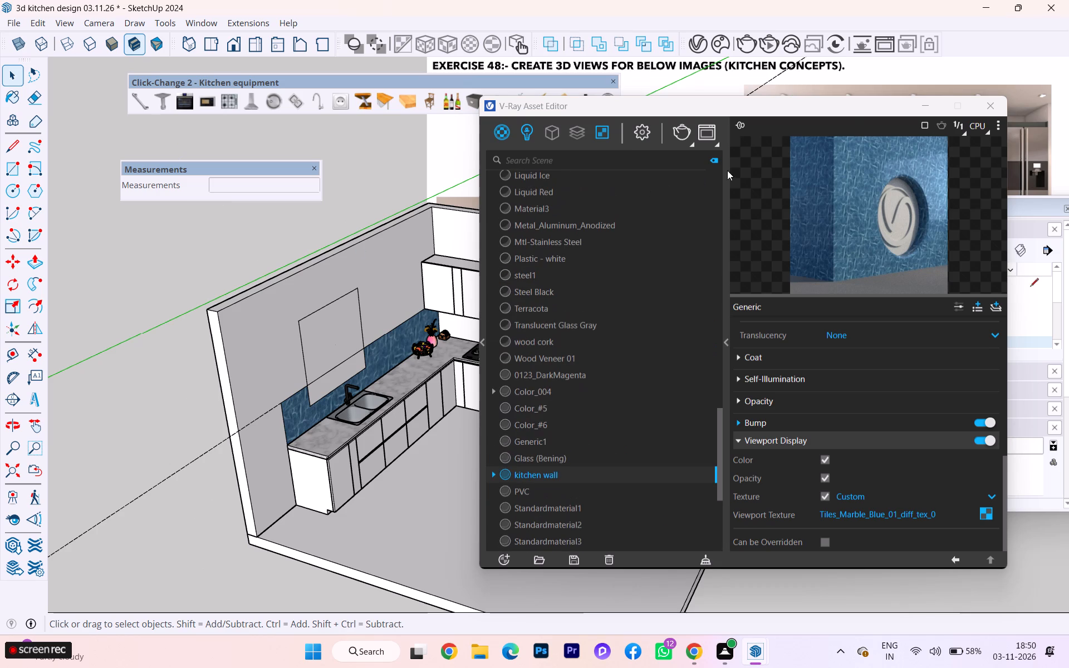
{"action": "scroll", "coordinate": [376, 355], "scroll_direction": "up", "scroll_amount": 7}
{"action": "left_click", "coordinate": [308, 367]}
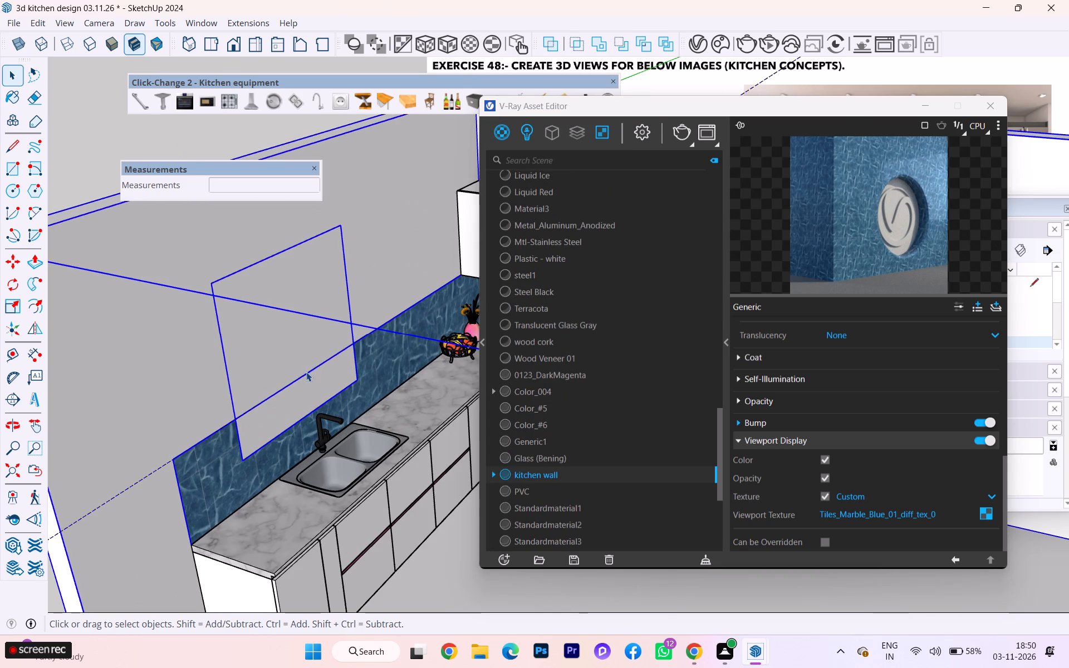
{"action": "double_click", "coordinate": [305, 373]}
{"action": "left_click", "coordinate": [302, 377]}
{"action": "triple_click", "coordinate": [302, 377]}
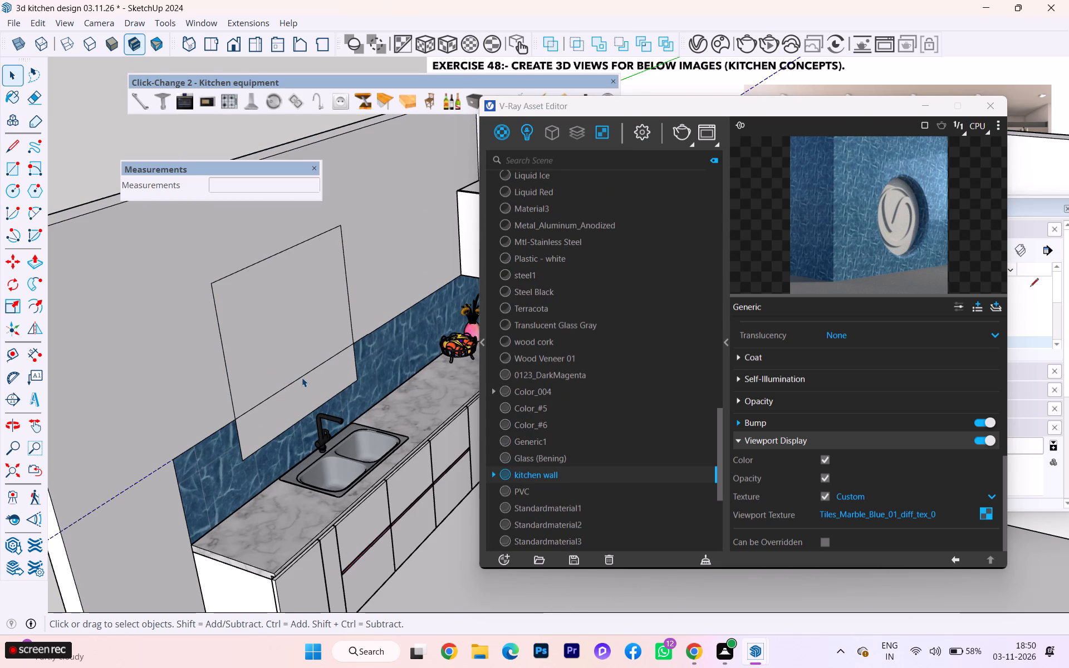
{"action": "left_click", "coordinate": [302, 377]}
{"action": "scroll", "coordinate": [348, 337], "scroll_direction": "down", "scroll_amount": 3}
{"action": "middle_click_drag", "start_coordinate": [346, 332], "coordinate": [701, 325]}
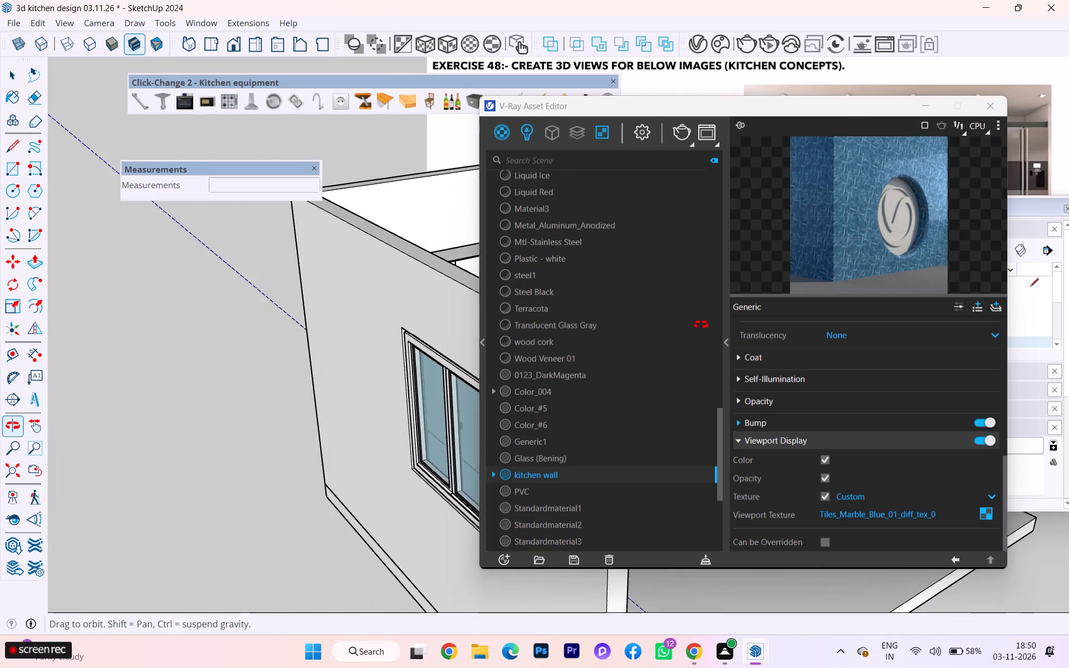
{"action": "middle_click_drag", "start_coordinate": [701, 325], "coordinate": [21, 317]}
{"action": "scroll", "coordinate": [182, 284], "scroll_direction": "down", "scroll_amount": 1}
{"action": "scroll", "coordinate": [189, 281], "scroll_direction": "up", "scroll_amount": 3}
{"action": "scroll", "coordinate": [279, 249], "scroll_direction": "down", "scroll_amount": 1}
{"action": "scroll", "coordinate": [308, 258], "scroll_direction": "up", "scroll_amount": 1}
{"action": "scroll", "coordinate": [382, 301], "scroll_direction": "up", "scroll_amount": 3}
{"action": "scroll", "coordinate": [382, 301], "scroll_direction": "down", "scroll_amount": 1}
{"action": "scroll", "coordinate": [382, 302], "scroll_direction": "up", "scroll_amount": 3}
{"action": "scroll", "coordinate": [382, 303], "scroll_direction": "down", "scroll_amount": 2}
{"action": "scroll", "coordinate": [382, 303], "scroll_direction": "up", "scroll_amount": 4}
{"action": "scroll", "coordinate": [400, 326], "scroll_direction": "down", "scroll_amount": 1}
{"action": "scroll", "coordinate": [400, 326], "scroll_direction": "up", "scroll_amount": 5}
{"action": "scroll", "coordinate": [400, 326], "scroll_direction": "down", "scroll_amount": 1}
{"action": "scroll", "coordinate": [400, 326], "scroll_direction": "up", "scroll_amount": 2}
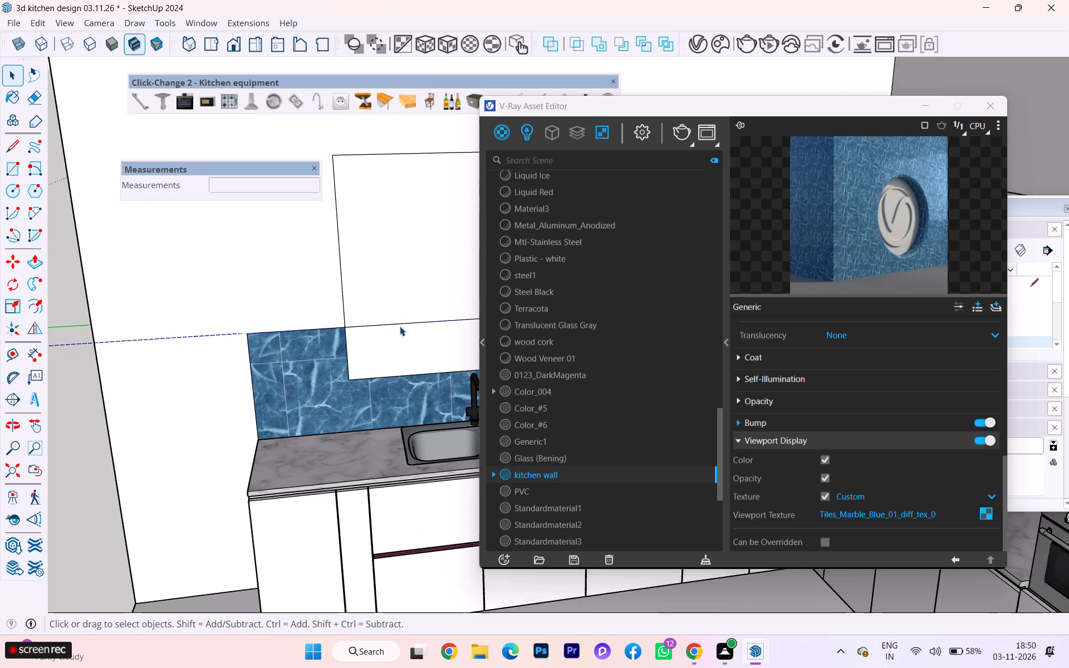
Minimize the V-Ray Asset Editor and erase the horizontal edge crossing the window outline inside the wall group.
{"action": "left_click", "coordinate": [399, 320]}
{"action": "left_click", "coordinate": [921, 102]}
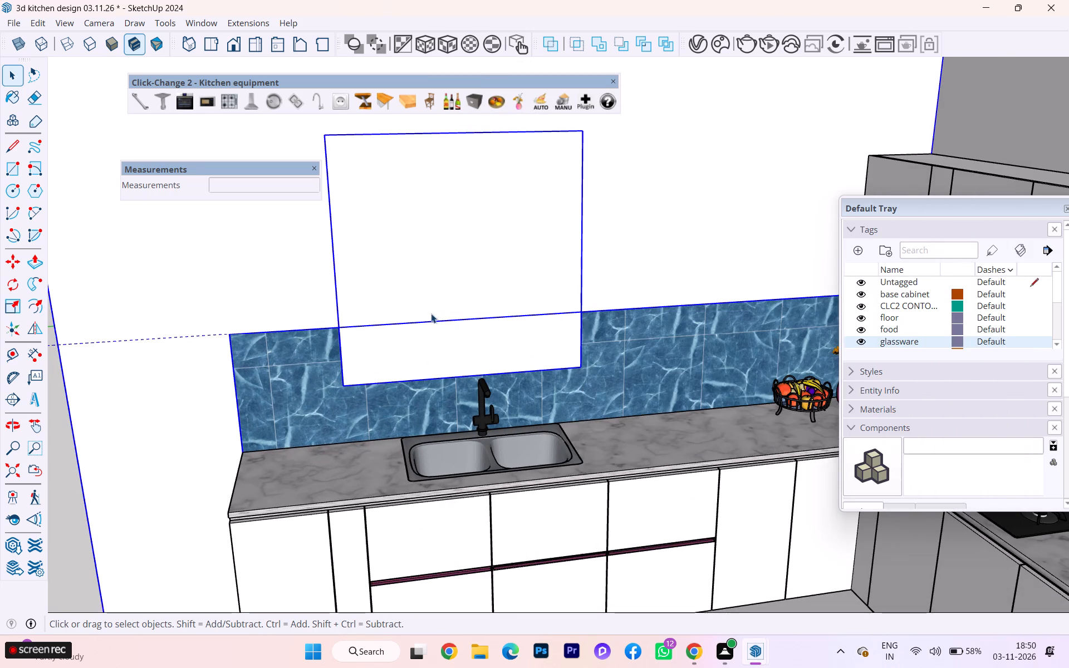
{"action": "scroll", "coordinate": [431, 313], "scroll_direction": "up", "scroll_amount": 1}
{"action": "scroll", "coordinate": [430, 313], "scroll_direction": "down", "scroll_amount": 1}
{"action": "scroll", "coordinate": [430, 313], "scroll_direction": "up", "scroll_amount": 3}
{"action": "double_click", "coordinate": [501, 323]}
{"action": "left_click", "coordinate": [501, 319]}
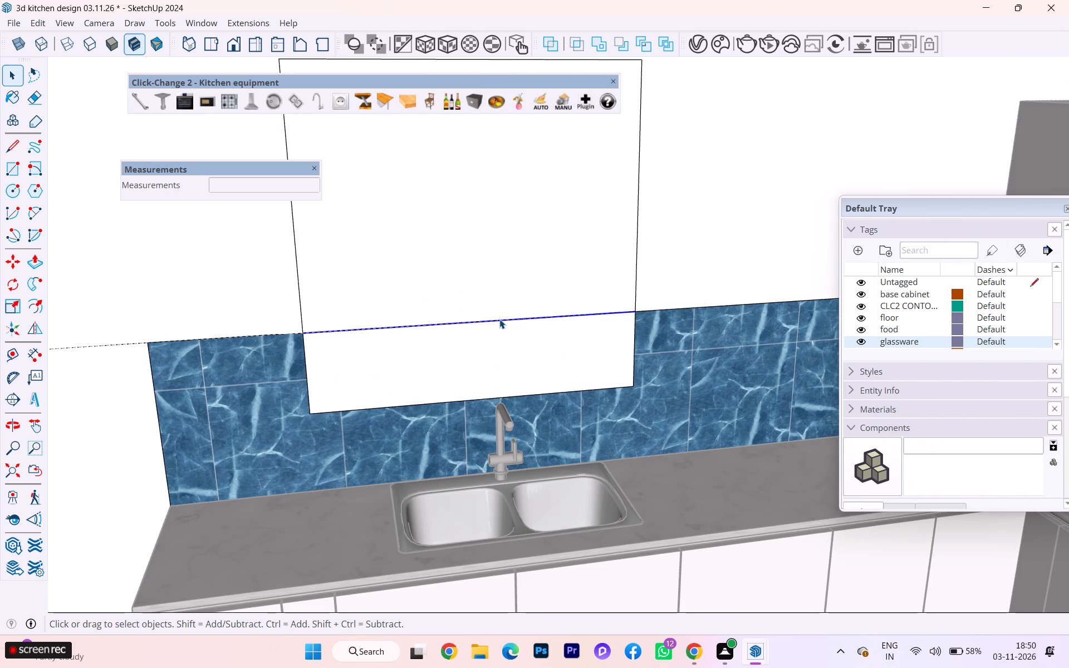
{"action": "key", "text": "e"}
{"action": "left_click", "coordinate": [487, 321]}
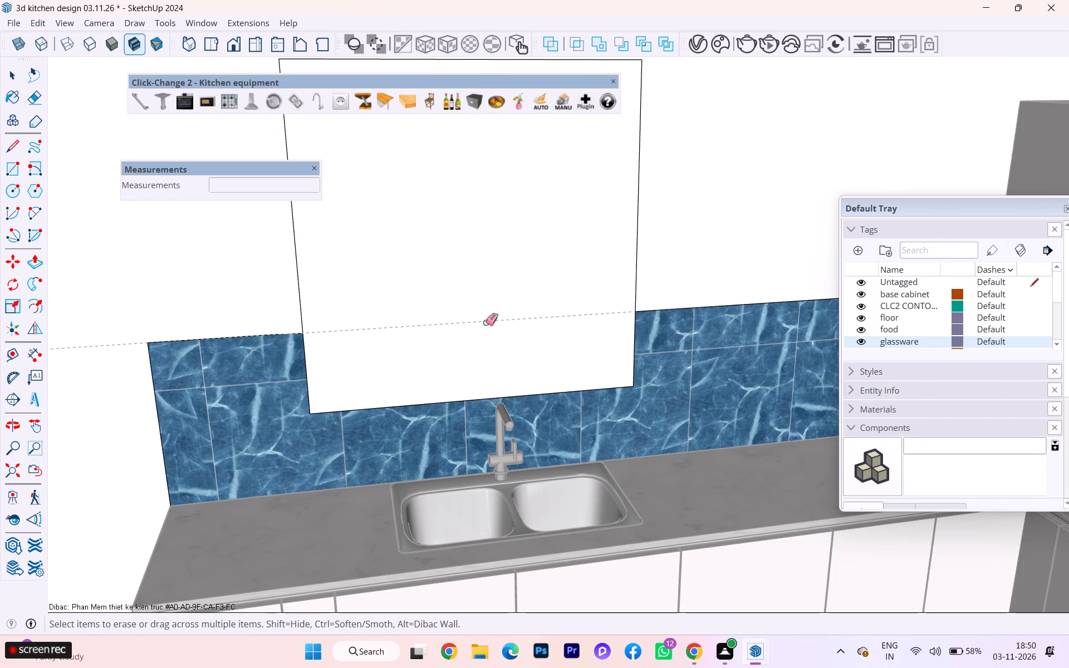
Delete the wall face covering the window above the sink and exit the wall group.
{"action": "scroll", "coordinate": [498, 333], "scroll_direction": "down", "scroll_amount": 4}
{"action": "middle_click_drag", "start_coordinate": [499, 336], "coordinate": [835, 397]}
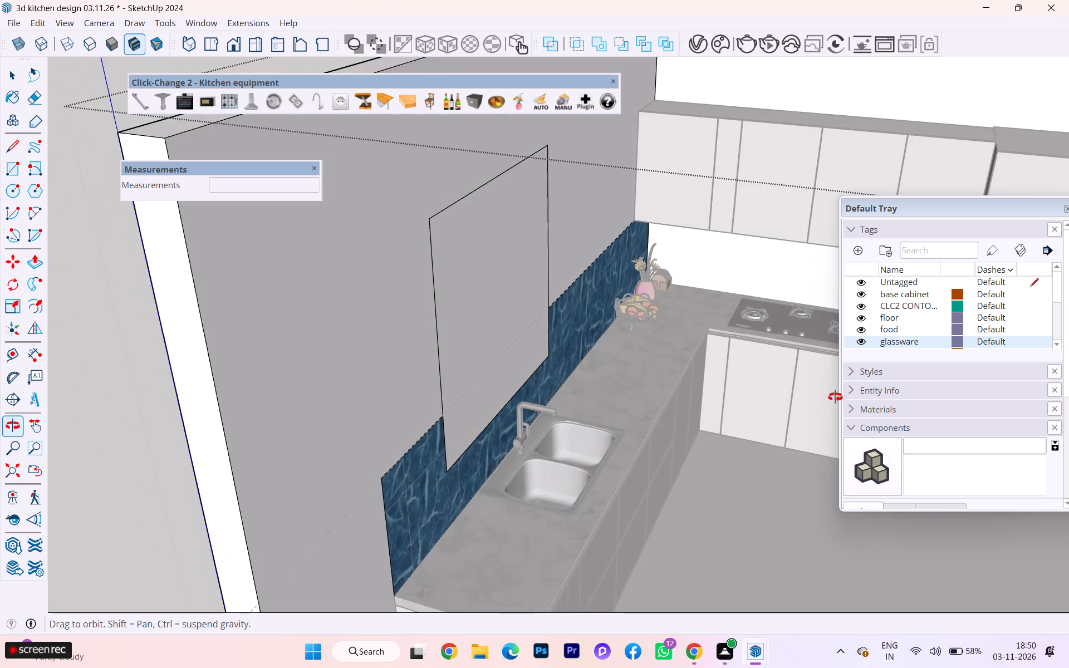
{"action": "middle_click_drag", "start_coordinate": [835, 397], "coordinate": [687, 351]}
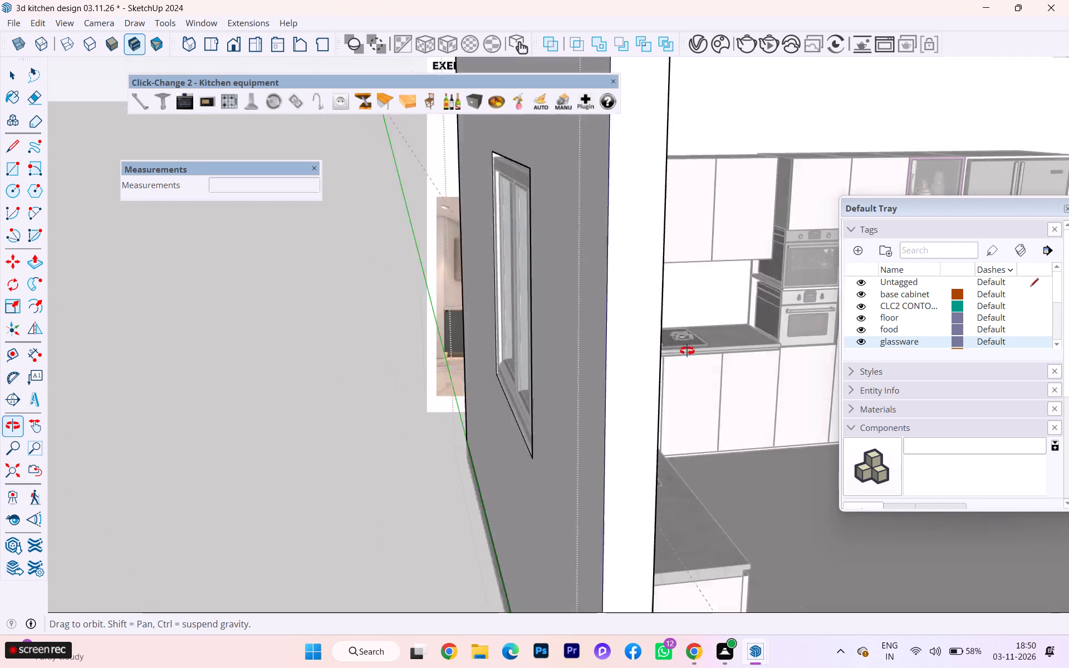
{"action": "middle_click_drag", "start_coordinate": [687, 351], "coordinate": [419, 346]}
{"action": "key", "text": "space"}
{"action": "left_click", "coordinate": [0, 80]}
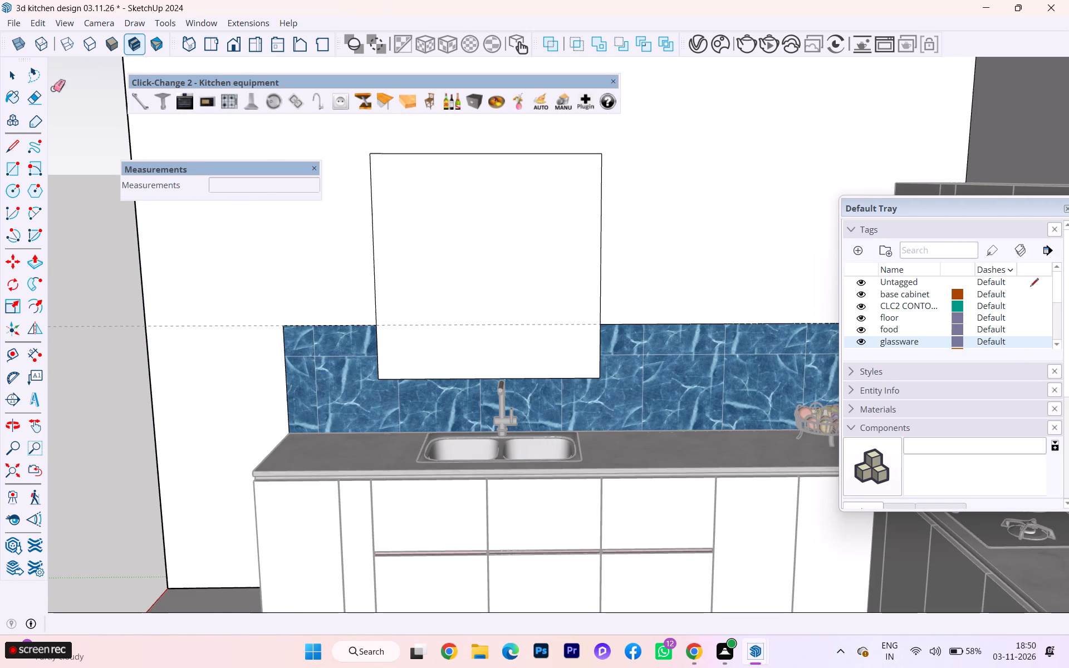
{"action": "left_click", "coordinate": [4, 74]}
{"action": "left_click", "coordinate": [432, 203]}
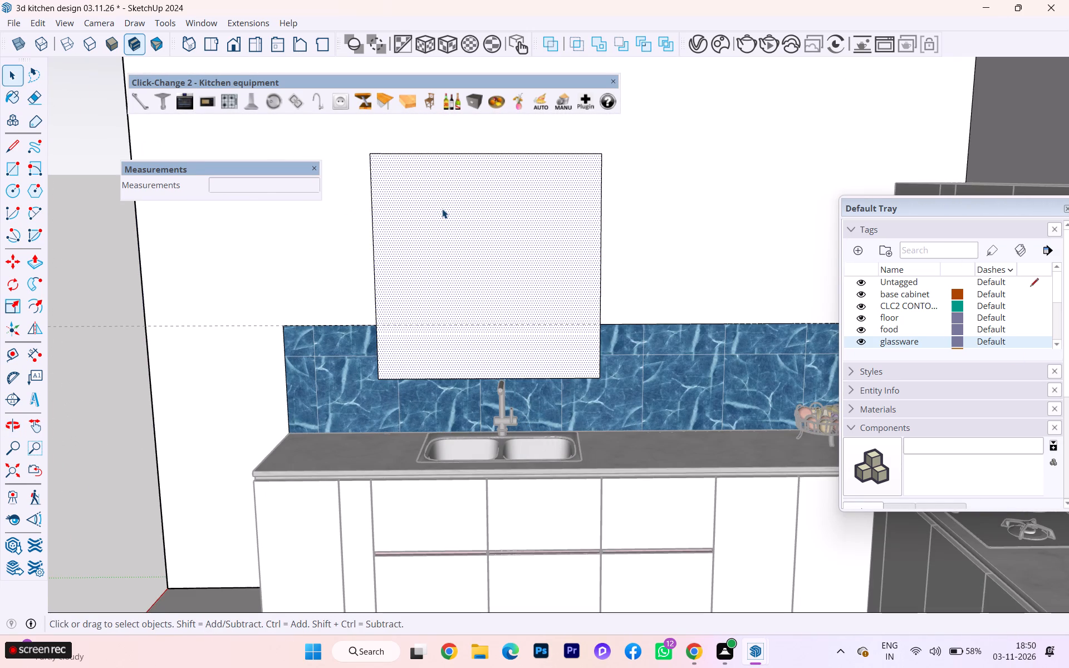
{"action": "key", "text": "Delete"}
{"action": "left_click", "coordinate": [117, 302]}
{"action": "scroll", "coordinate": [264, 289], "scroll_direction": "down", "scroll_amount": 3}
{"action": "scroll", "coordinate": [281, 295], "scroll_direction": "up", "scroll_amount": 4}
{"action": "scroll", "coordinate": [284, 296], "scroll_direction": "down", "scroll_amount": 5}
{"action": "middle_click_drag", "start_coordinate": [373, 313], "coordinate": [629, 349]}
{"action": "double_click", "coordinate": [82, 279]}
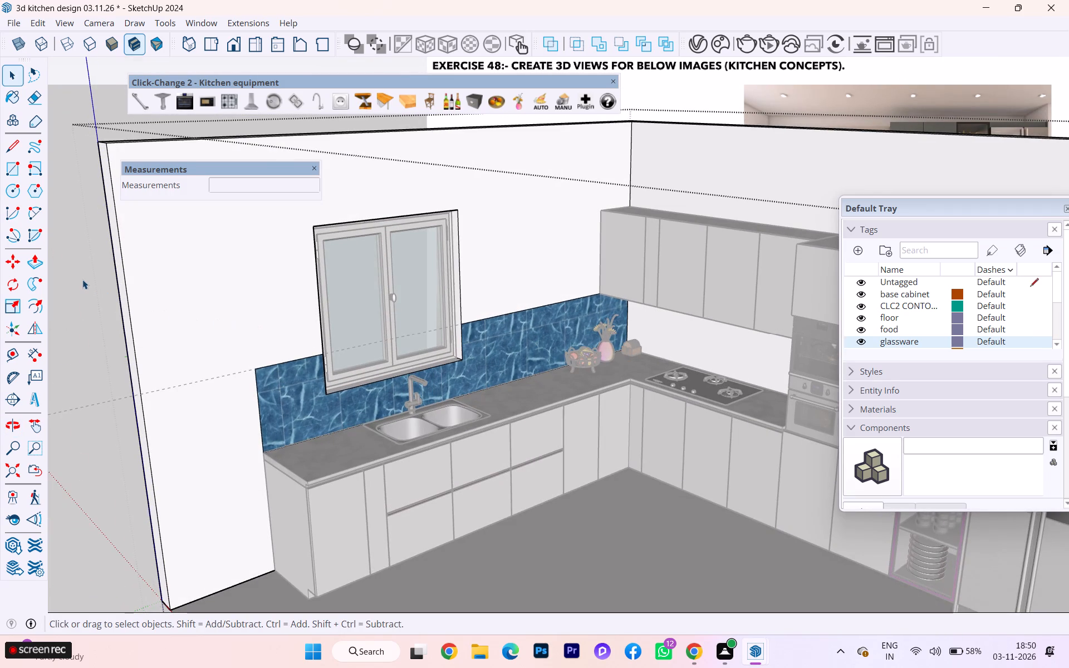
Delete all construction guides from the model.
{"action": "scroll", "coordinate": [227, 339], "scroll_direction": "up", "scroll_amount": 6}
{"action": "scroll", "coordinate": [311, 369], "scroll_direction": "down", "scroll_amount": 1}
{"action": "scroll", "coordinate": [311, 369], "scroll_direction": "up", "scroll_amount": 1}
{"action": "scroll", "coordinate": [313, 369], "scroll_direction": "down", "scroll_amount": 1}
{"action": "left_click_drag", "start_coordinate": [297, 352], "coordinate": [204, 256]}
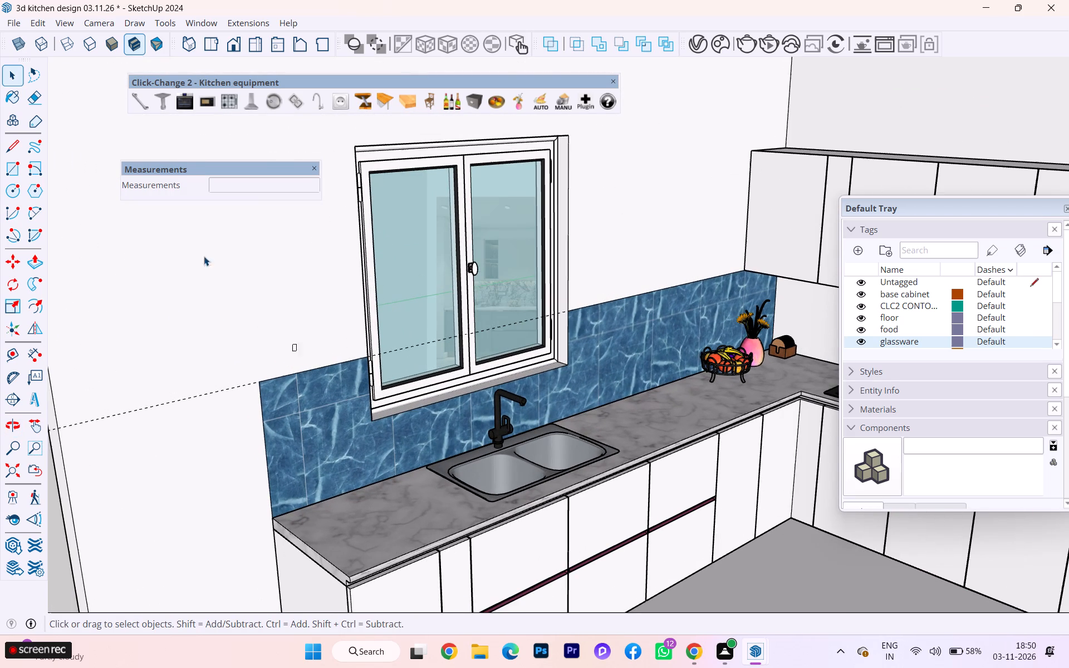
{"action": "left_click_drag", "start_coordinate": [204, 256], "coordinate": [179, 232]}
{"action": "left_click", "coordinate": [28, 24]}
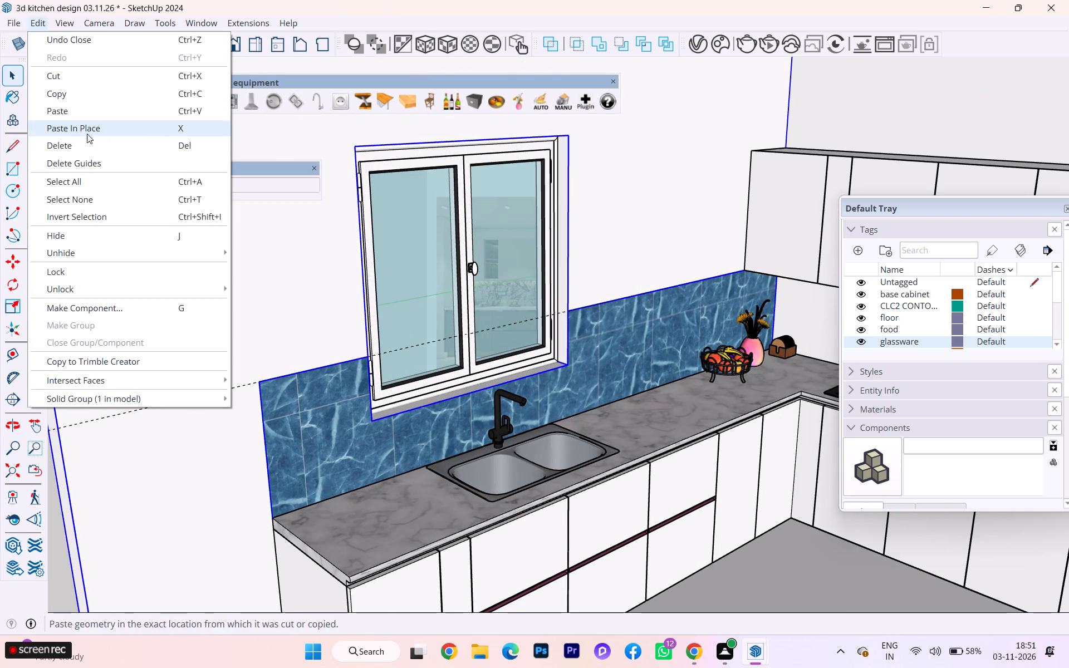
{"action": "left_click", "coordinate": [115, 162]}
Inspect the blue marble backsplash around the sink and the opened window.
{"action": "scroll", "coordinate": [354, 416], "scroll_direction": "up", "scroll_amount": 1}
{"action": "scroll", "coordinate": [354, 416], "scroll_direction": "down", "scroll_amount": 2}
{"action": "scroll", "coordinate": [355, 416], "scroll_direction": "up", "scroll_amount": 8}
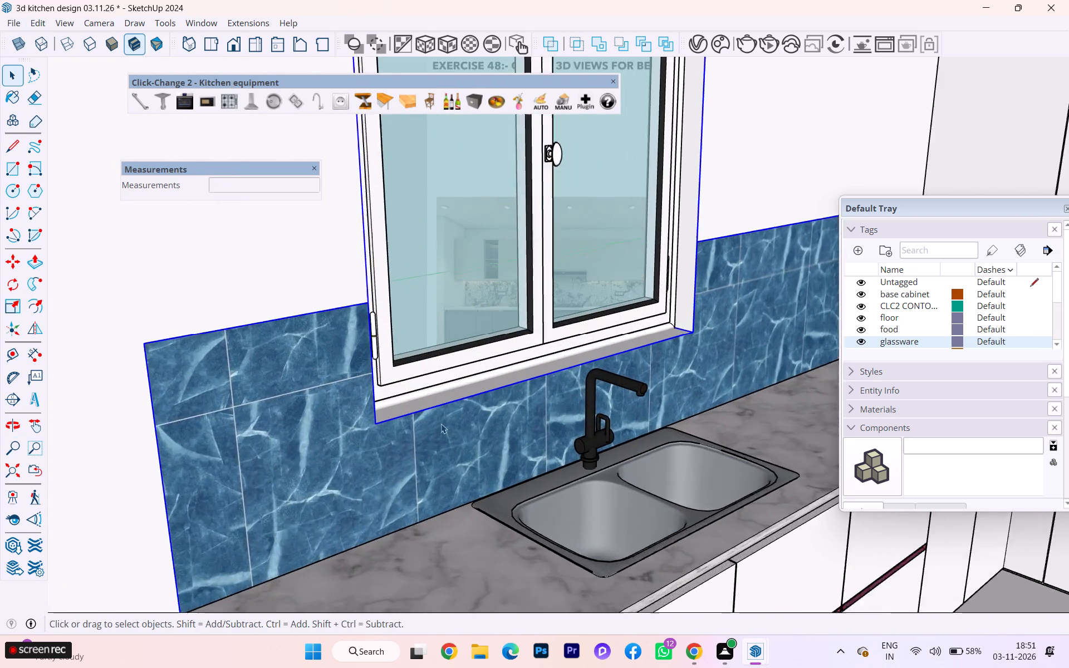
{"action": "scroll", "coordinate": [441, 424], "scroll_direction": "down", "scroll_amount": 2}
{"action": "scroll", "coordinate": [441, 424], "scroll_direction": "up", "scroll_amount": 3}
{"action": "scroll", "coordinate": [375, 339], "scroll_direction": "down", "scroll_amount": 5}
{"action": "middle_click_drag", "start_coordinate": [266, 270], "coordinate": [72, 286]}
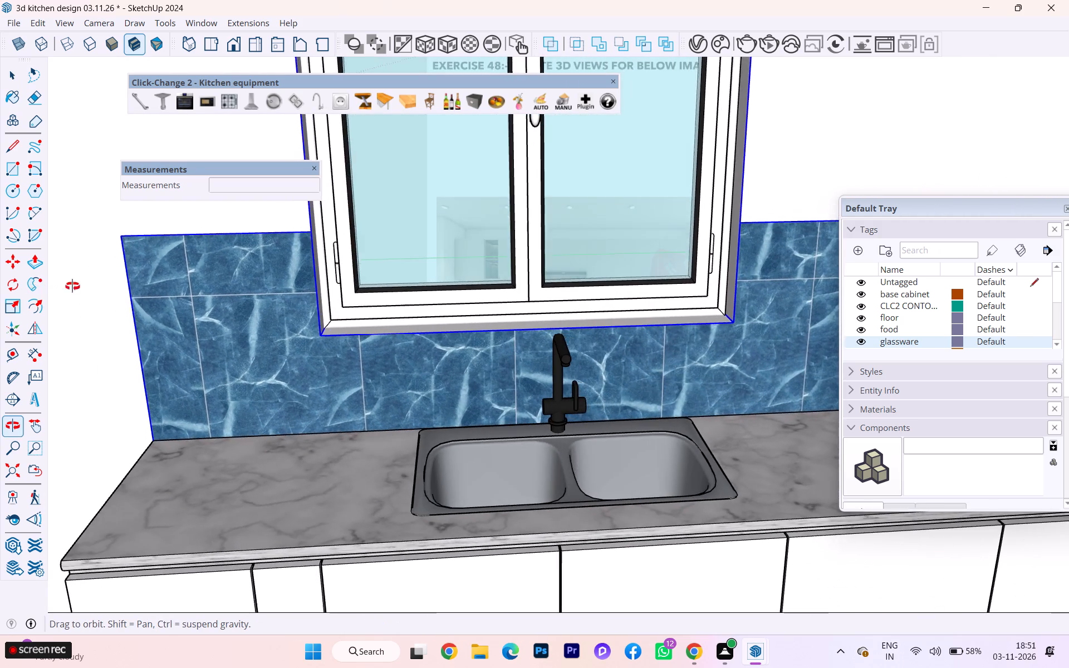
{"action": "middle_click_drag", "start_coordinate": [72, 286], "coordinate": [164, 288]}
{"action": "scroll", "coordinate": [495, 331], "scroll_direction": "down", "scroll_amount": 4}
{"action": "scroll", "coordinate": [453, 329], "scroll_direction": "up", "scroll_amount": 1}
{"action": "scroll", "coordinate": [440, 327], "scroll_direction": "down", "scroll_amount": 2}
{"action": "scroll", "coordinate": [386, 314], "scroll_direction": "up", "scroll_amount": 1}
{"action": "scroll", "coordinate": [386, 314], "scroll_direction": "down", "scroll_amount": 1}
{"action": "middle_click_drag", "start_coordinate": [350, 315], "coordinate": [600, 322]}
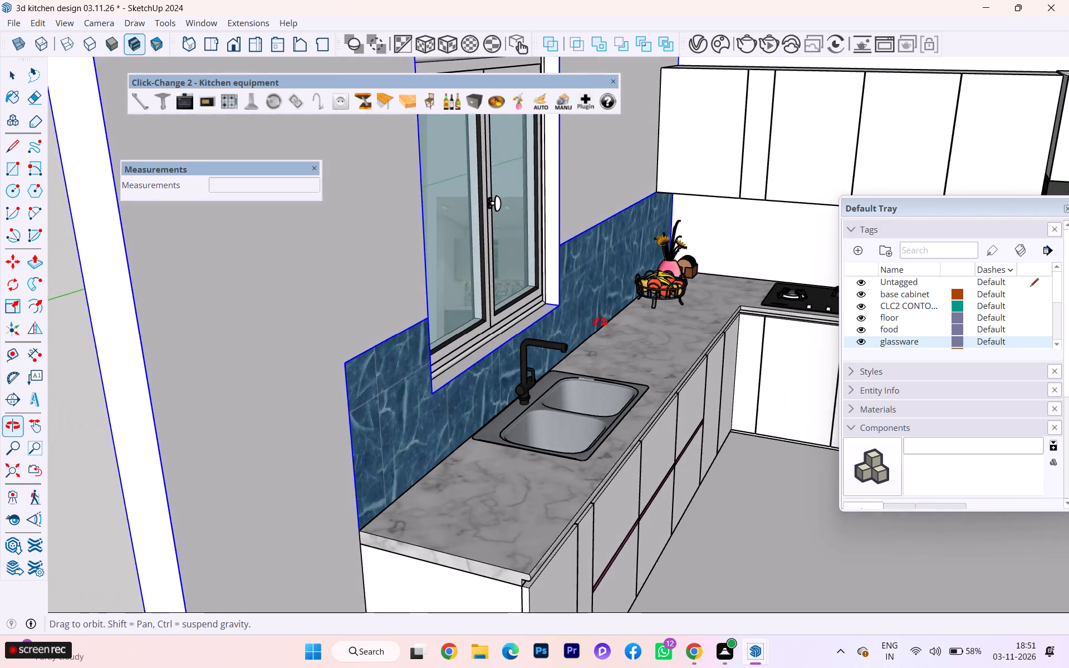
Open the wall group for editing at the backsplash corner beside the flower vase.
{"action": "middle_click_drag", "start_coordinate": [600, 322], "coordinate": [601, 322]}
{"action": "scroll", "coordinate": [762, 249], "scroll_direction": "up", "scroll_amount": 4}
{"action": "scroll", "coordinate": [756, 244], "scroll_direction": "down", "scroll_amount": 1}
{"action": "scroll", "coordinate": [756, 244], "scroll_direction": "up", "scroll_amount": 6}
{"action": "scroll", "coordinate": [508, 199], "scroll_direction": "up", "scroll_amount": 2}
{"action": "scroll", "coordinate": [507, 195], "scroll_direction": "down", "scroll_amount": 1}
{"action": "scroll", "coordinate": [507, 195], "scroll_direction": "up", "scroll_amount": 2}
{"action": "scroll", "coordinate": [507, 195], "scroll_direction": "down", "scroll_amount": 1}
{"action": "scroll", "coordinate": [507, 195], "scroll_direction": "up", "scroll_amount": 2}
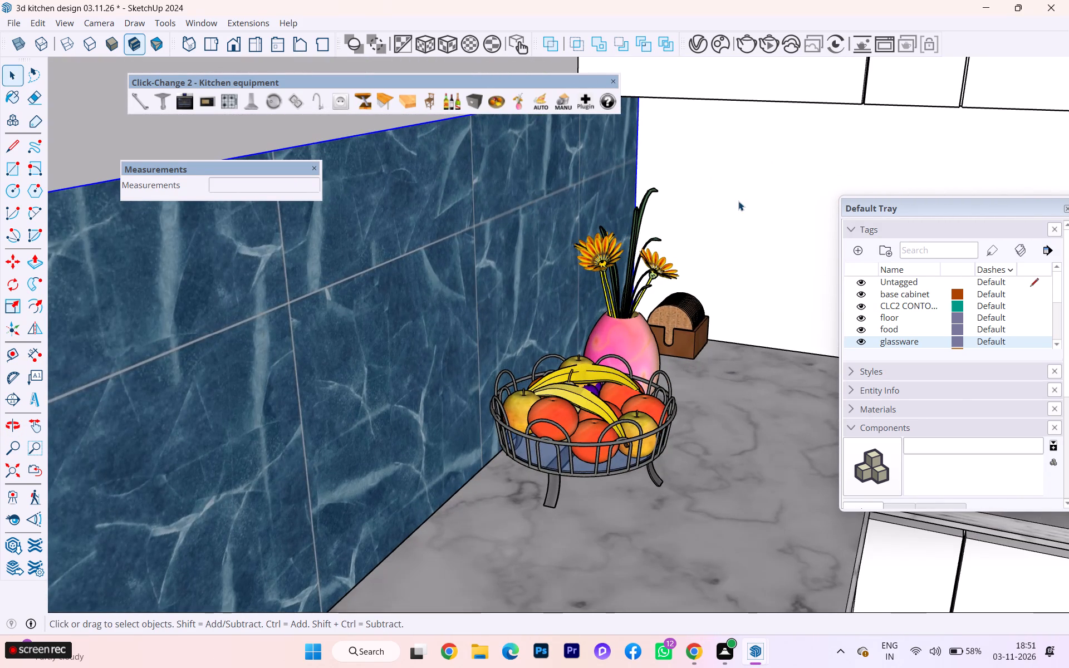
{"action": "left_click", "coordinate": [738, 201]}
{"action": "scroll", "coordinate": [606, 195], "scroll_direction": "down", "scroll_amount": 5}
{"action": "middle_click_drag", "start_coordinate": [590, 188], "coordinate": [603, 110]}
{"action": "scroll", "coordinate": [603, 110], "scroll_direction": "down", "scroll_amount": 1}
{"action": "scroll", "coordinate": [638, 143], "scroll_direction": "up", "scroll_amount": 7}
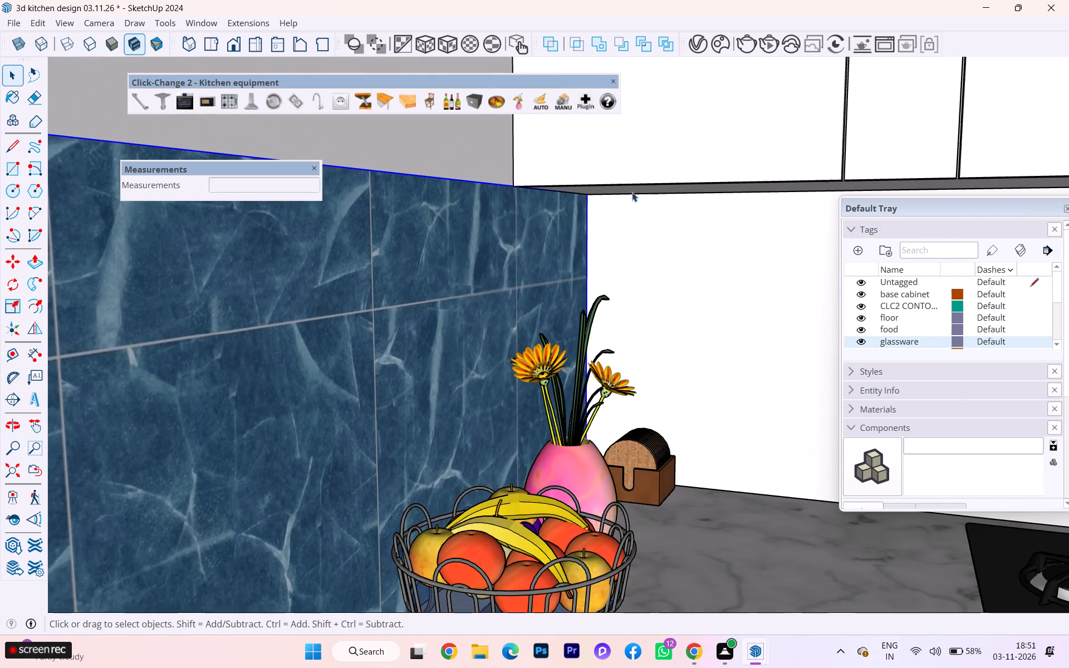
{"action": "key", "text": "r"}
{"action": "scroll", "coordinate": [604, 239], "scroll_direction": "up", "scroll_amount": 4}
{"action": "scroll", "coordinate": [604, 239], "scroll_direction": "down", "scroll_amount": 1}
{"action": "scroll", "coordinate": [605, 238], "scroll_direction": "up", "scroll_amount": 2}
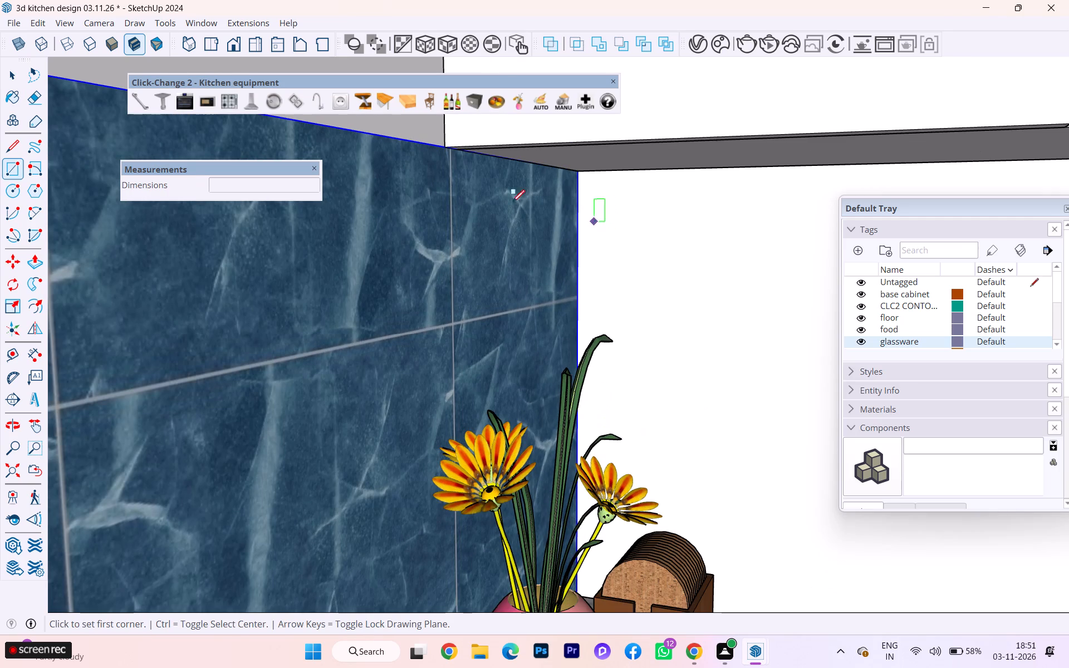
{"action": "key", "text": "space"}
{"action": "left_click", "coordinate": [3, 83]}
{"action": "double_click", "coordinate": [645, 268]}
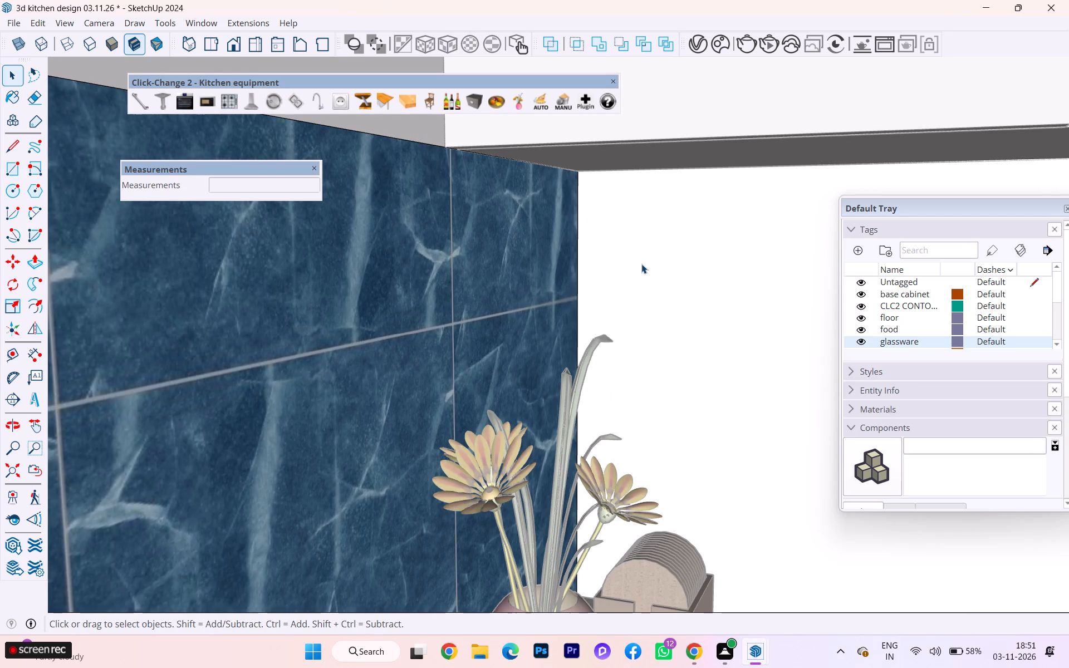
Draw a rectangle about 7' 1 1/2" by 2' on the wall behind the cooktop, between the countertop and upper cabinets.
{"action": "key", "text": "r"}
{"action": "left_click", "coordinate": [577, 176]}
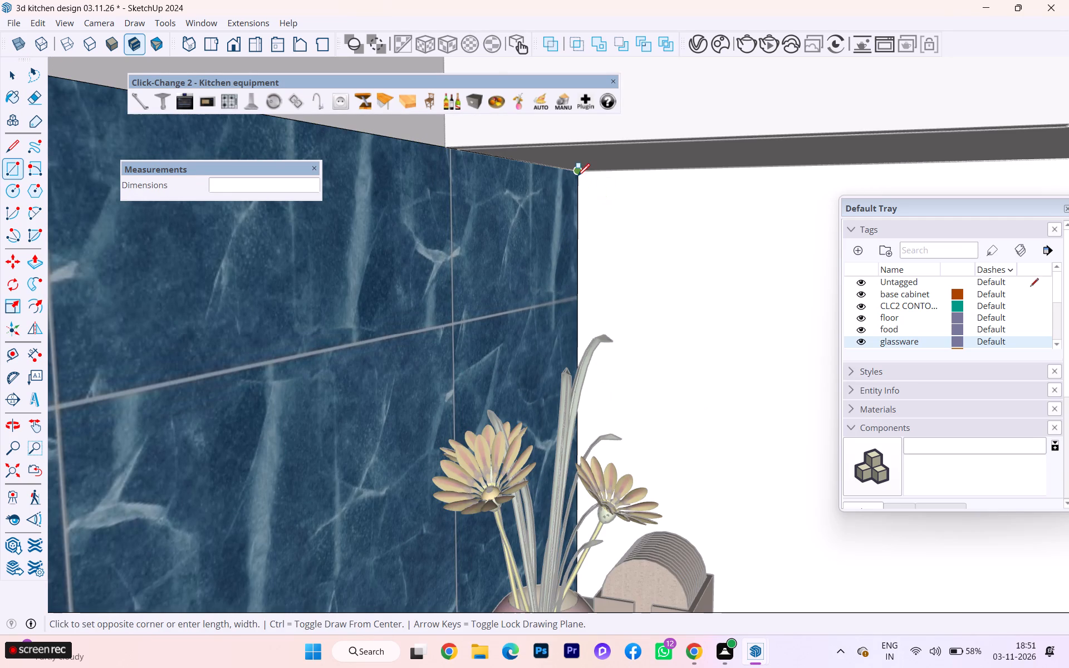
{"action": "scroll", "coordinate": [636, 308], "scroll_direction": "down", "scroll_amount": 9}
{"action": "scroll", "coordinate": [547, 281], "scroll_direction": "up", "scroll_amount": 2}
{"action": "scroll", "coordinate": [544, 279], "scroll_direction": "down", "scroll_amount": 7}
{"action": "scroll", "coordinate": [442, 274], "scroll_direction": "up", "scroll_amount": 1}
{"action": "scroll", "coordinate": [442, 274], "scroll_direction": "down", "scroll_amount": 4}
{"action": "scroll", "coordinate": [444, 277], "scroll_direction": "up", "scroll_amount": 6}
{"action": "scroll", "coordinate": [444, 277], "scroll_direction": "down", "scroll_amount": 1}
{"action": "scroll", "coordinate": [444, 277], "scroll_direction": "up", "scroll_amount": 3}
{"action": "scroll", "coordinate": [444, 278], "scroll_direction": "down", "scroll_amount": 2}
{"action": "scroll", "coordinate": [439, 286], "scroll_direction": "up", "scroll_amount": 2}
{"action": "scroll", "coordinate": [440, 287], "scroll_direction": "down", "scroll_amount": 9}
{"action": "scroll", "coordinate": [389, 284], "scroll_direction": "up", "scroll_amount": 1}
{"action": "scroll", "coordinate": [389, 284], "scroll_direction": "down", "scroll_amount": 1}
{"action": "scroll", "coordinate": [389, 284], "scroll_direction": "up", "scroll_amount": 3}
{"action": "scroll", "coordinate": [389, 284], "scroll_direction": "down", "scroll_amount": 1}
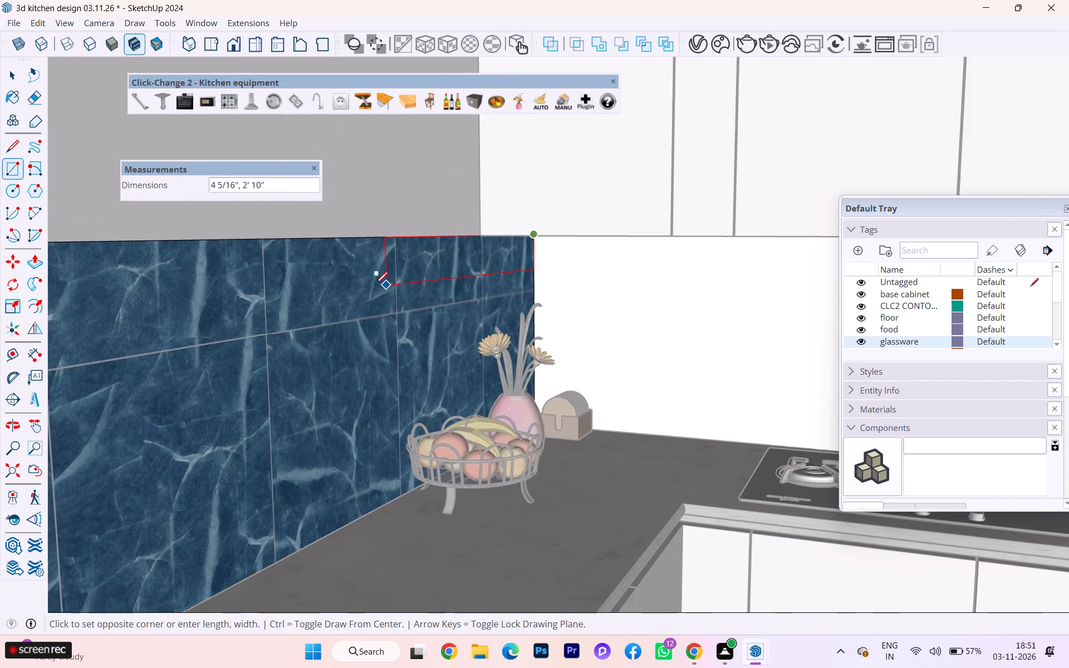
{"action": "scroll", "coordinate": [361, 281], "scroll_direction": "down", "scroll_amount": 5}
{"action": "scroll", "coordinate": [361, 281], "scroll_direction": "up", "scroll_amount": 1}
{"action": "scroll", "coordinate": [359, 281], "scroll_direction": "down", "scroll_amount": 2}
{"action": "scroll", "coordinate": [359, 280], "scroll_direction": "up", "scroll_amount": 1}
{"action": "scroll", "coordinate": [332, 273], "scroll_direction": "down", "scroll_amount": 2}
{"action": "scroll", "coordinate": [332, 273], "scroll_direction": "up", "scroll_amount": 1}
{"action": "scroll", "coordinate": [332, 273], "scroll_direction": "down", "scroll_amount": 2}
{"action": "scroll", "coordinate": [332, 273], "scroll_direction": "up", "scroll_amount": 2}
{"action": "scroll", "coordinate": [331, 278], "scroll_direction": "down", "scroll_amount": 14}
{"action": "scroll", "coordinate": [473, 337], "scroll_direction": "down", "scroll_amount": 12}
{"action": "scroll", "coordinate": [470, 333], "scroll_direction": "up", "scroll_amount": 2}
{"action": "scroll", "coordinate": [470, 333], "scroll_direction": "down", "scroll_amount": 1}
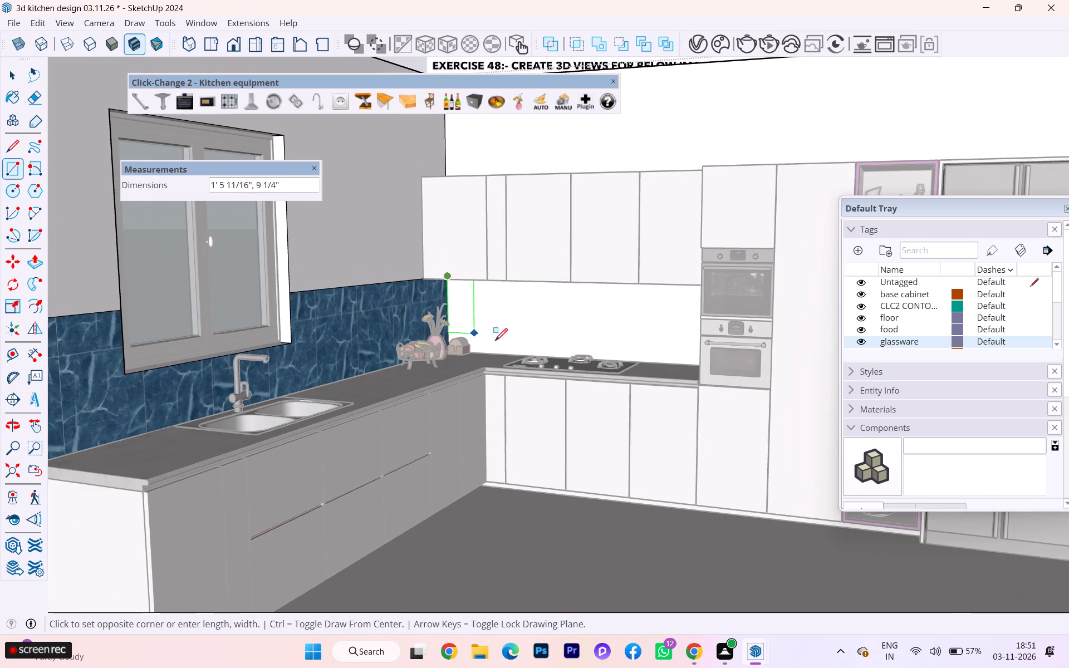
{"action": "scroll", "coordinate": [563, 352], "scroll_direction": "up", "scroll_amount": 4}
{"action": "scroll", "coordinate": [651, 377], "scroll_direction": "down", "scroll_amount": 1}
{"action": "middle_click_drag", "start_coordinate": [654, 377], "coordinate": [812, 380]}
{"action": "scroll", "coordinate": [705, 357], "scroll_direction": "up", "scroll_amount": 2}
{"action": "scroll", "coordinate": [699, 358], "scroll_direction": "down", "scroll_amount": 4}
{"action": "scroll", "coordinate": [697, 359], "scroll_direction": "up", "scroll_amount": 5}
{"action": "scroll", "coordinate": [695, 360], "scroll_direction": "down", "scroll_amount": 2}
{"action": "scroll", "coordinate": [695, 361], "scroll_direction": "up", "scroll_amount": 1}
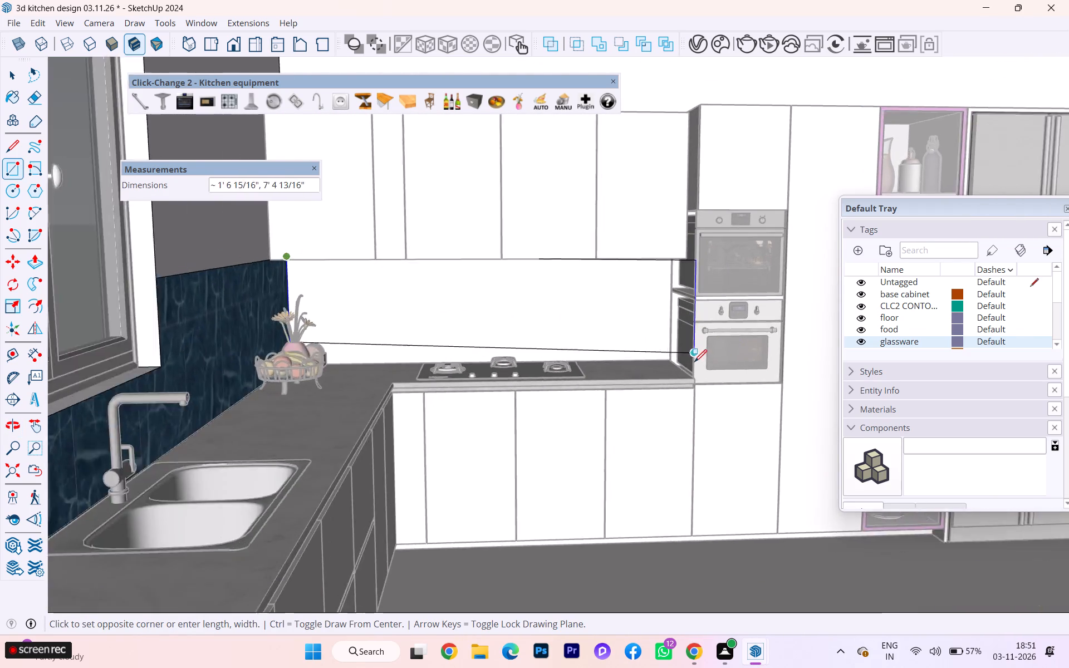
{"action": "scroll", "coordinate": [683, 370], "scroll_direction": "up", "scroll_amount": 2}
{"action": "scroll", "coordinate": [683, 370], "scroll_direction": "down", "scroll_amount": 1}
{"action": "scroll", "coordinate": [683, 370], "scroll_direction": "up", "scroll_amount": 4}
{"action": "scroll", "coordinate": [683, 370], "scroll_direction": "down", "scroll_amount": 1}
{"action": "scroll", "coordinate": [683, 370], "scroll_direction": "up", "scroll_amount": 4}
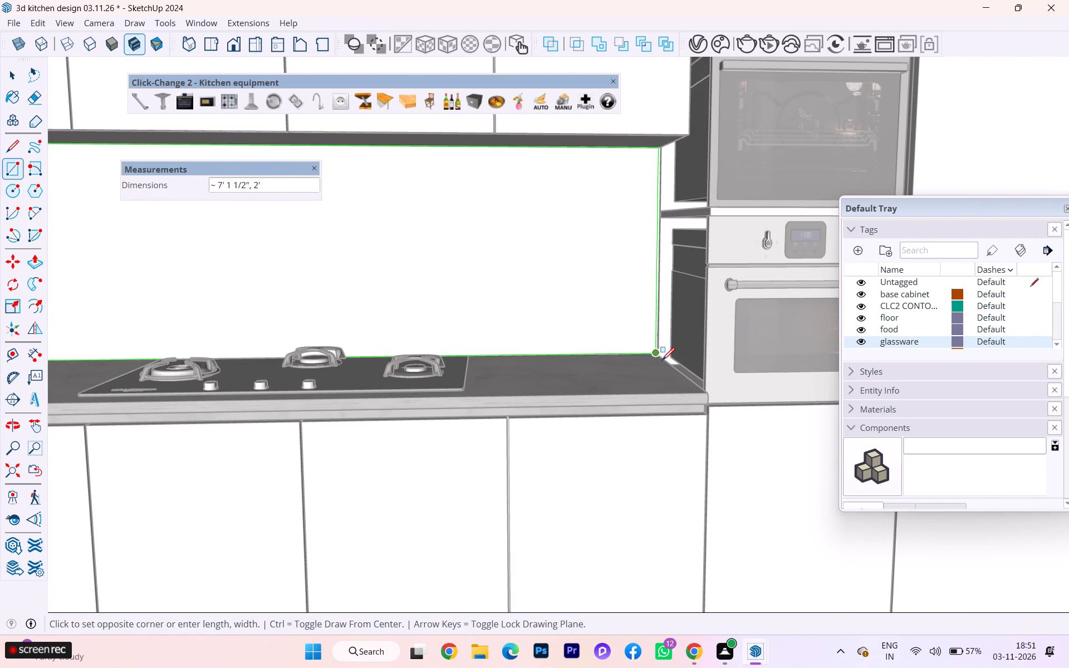
{"action": "left_click", "coordinate": [659, 358]}
{"action": "key", "text": "space"}
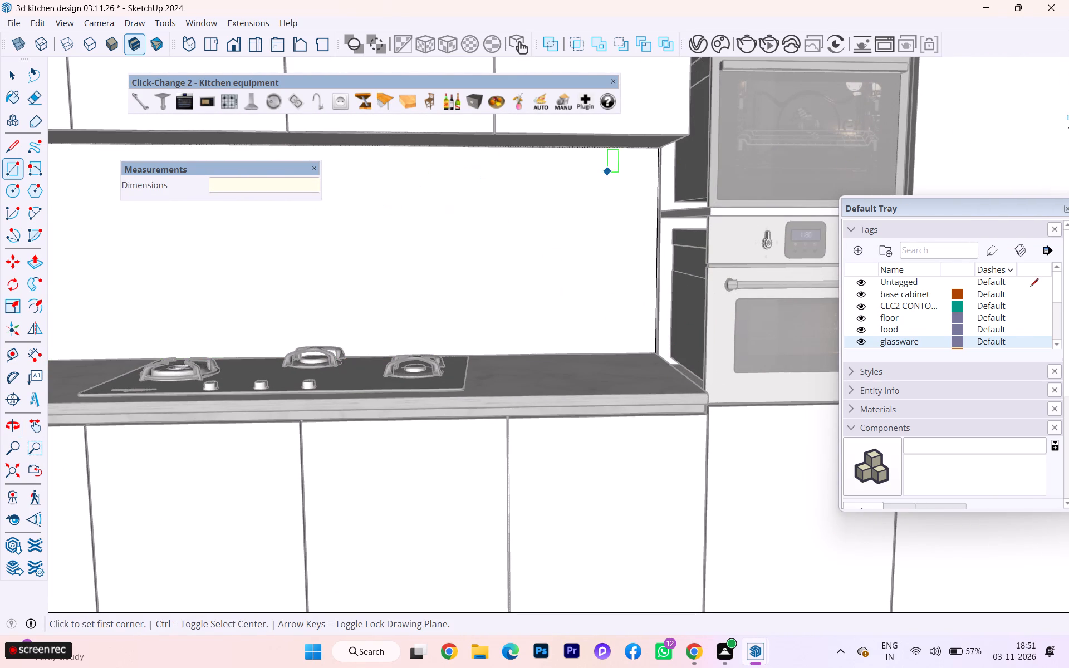
Apply the kitchen wall material to the new rectangular wall face behind the cooktop.
{"action": "left_click", "coordinate": [9, 75]}
{"action": "left_click", "coordinate": [579, 263]}
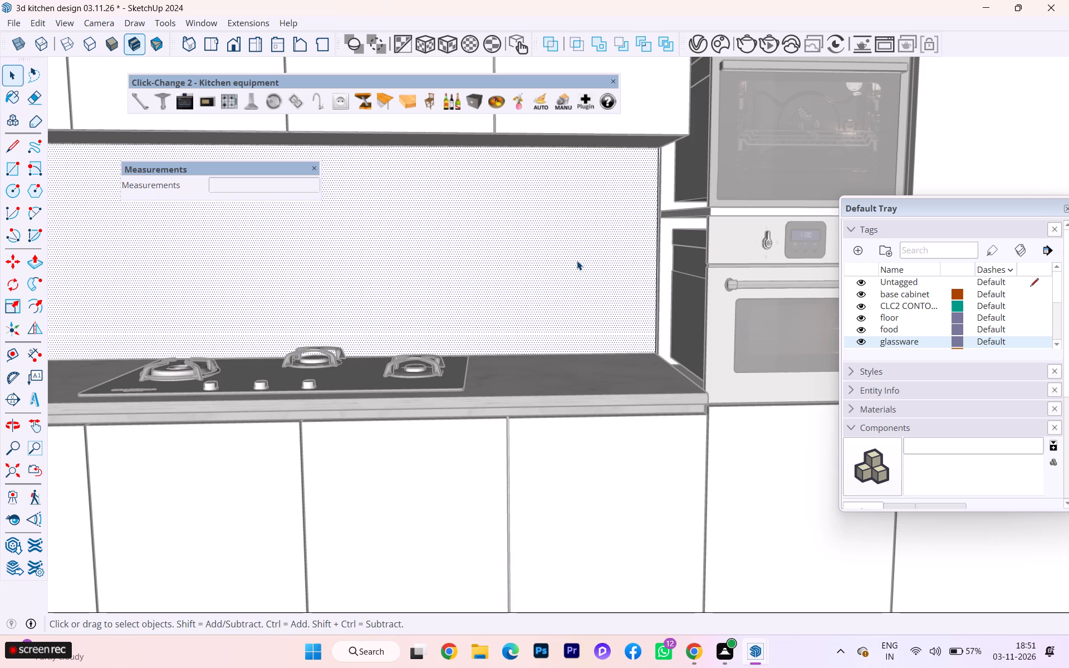
{"action": "double_click", "coordinate": [577, 261]}
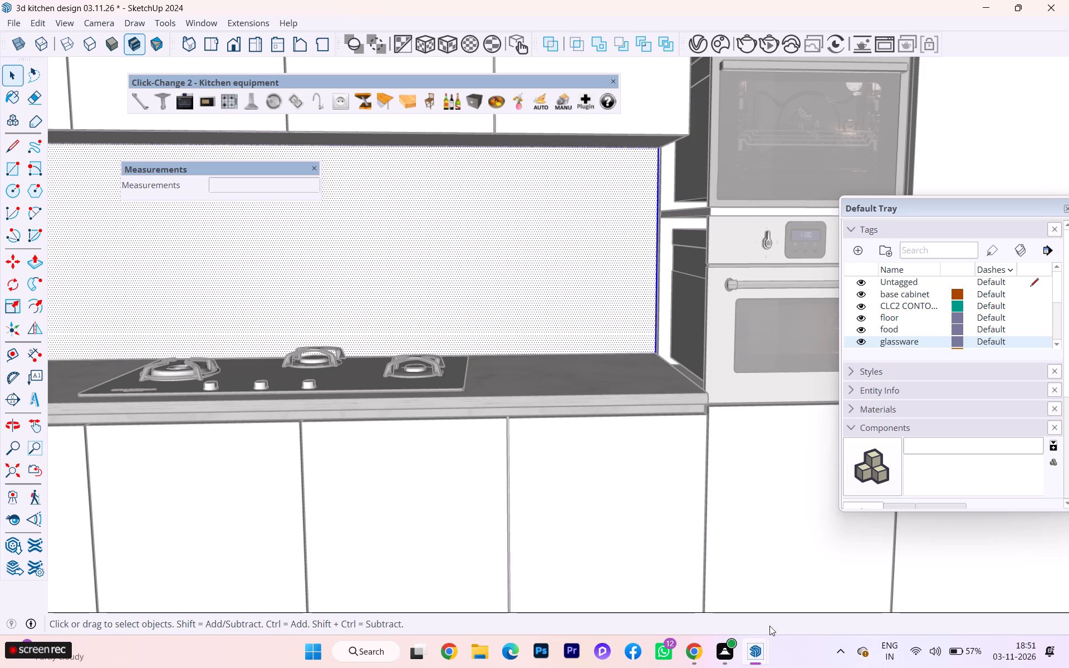
{"action": "left_click", "coordinate": [812, 576]}
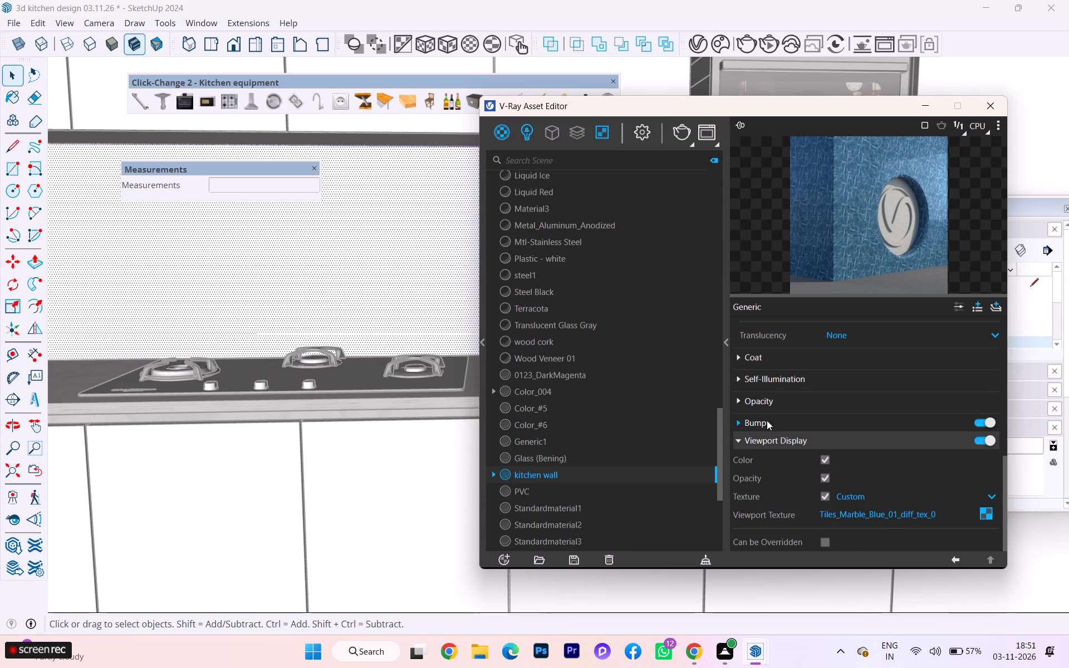
{"action": "right_click", "coordinate": [661, 474]}
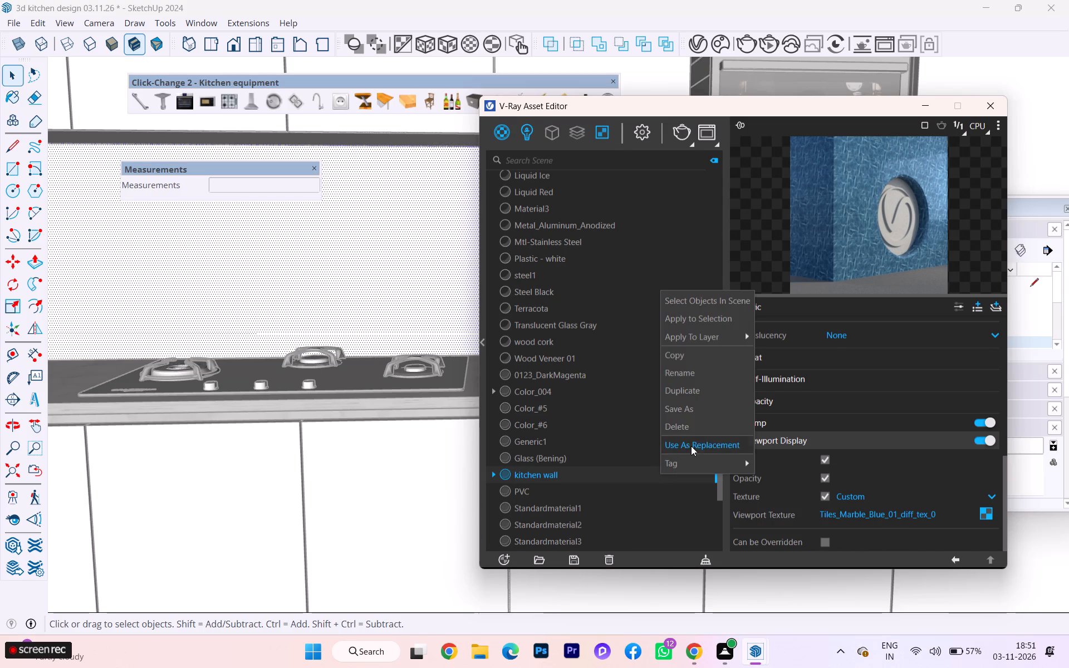
{"action": "left_click", "coordinate": [718, 316]}
Review the kitchen wall material's reflection, refraction and viewport display settings.
{"action": "scroll", "coordinate": [440, 323], "scroll_direction": "down", "scroll_amount": 3}
{"action": "scroll", "coordinate": [543, 374], "scroll_direction": "down", "scroll_amount": 1}
{"action": "scroll", "coordinate": [849, 463], "scroll_direction": "down", "scroll_amount": 3}
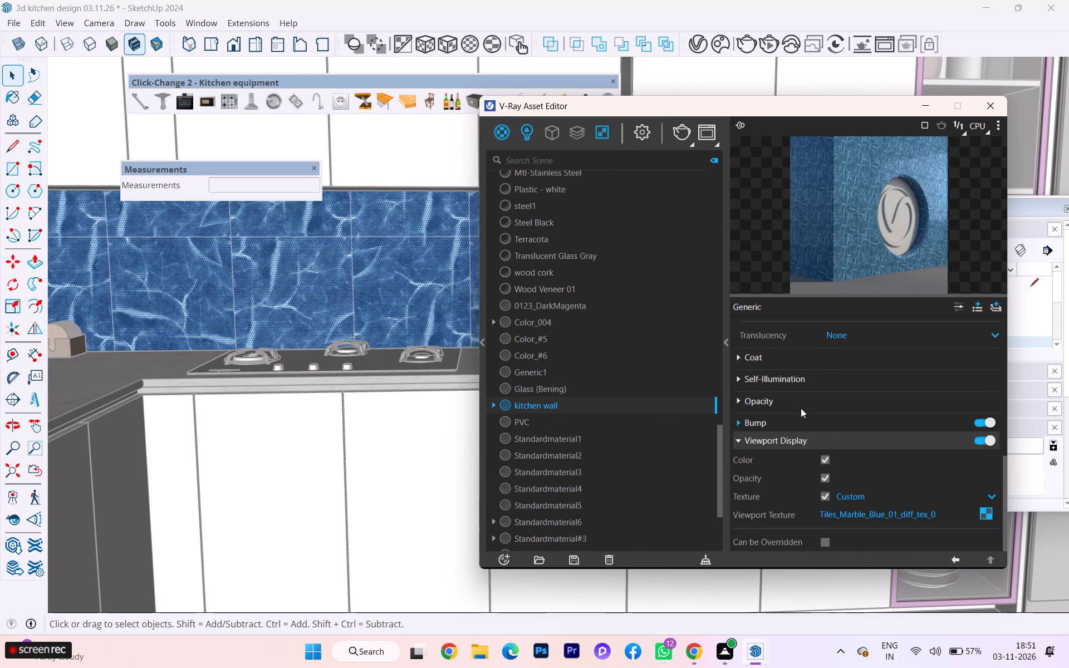
{"action": "scroll", "coordinate": [849, 409], "scroll_direction": "down", "scroll_amount": 3}
{"action": "scroll", "coordinate": [753, 480], "scroll_direction": "down", "scroll_amount": 3}
{"action": "scroll", "coordinate": [752, 473], "scroll_direction": "up", "scroll_amount": 2}
{"action": "scroll", "coordinate": [743, 444], "scroll_direction": "down", "scroll_amount": 1}
{"action": "scroll", "coordinate": [742, 440], "scroll_direction": "up", "scroll_amount": 2}
{"action": "scroll", "coordinate": [763, 375], "scroll_direction": "up", "scroll_amount": 1}
{"action": "scroll", "coordinate": [764, 373], "scroll_direction": "down", "scroll_amount": 1}
{"action": "scroll", "coordinate": [764, 372], "scroll_direction": "up", "scroll_amount": 2}
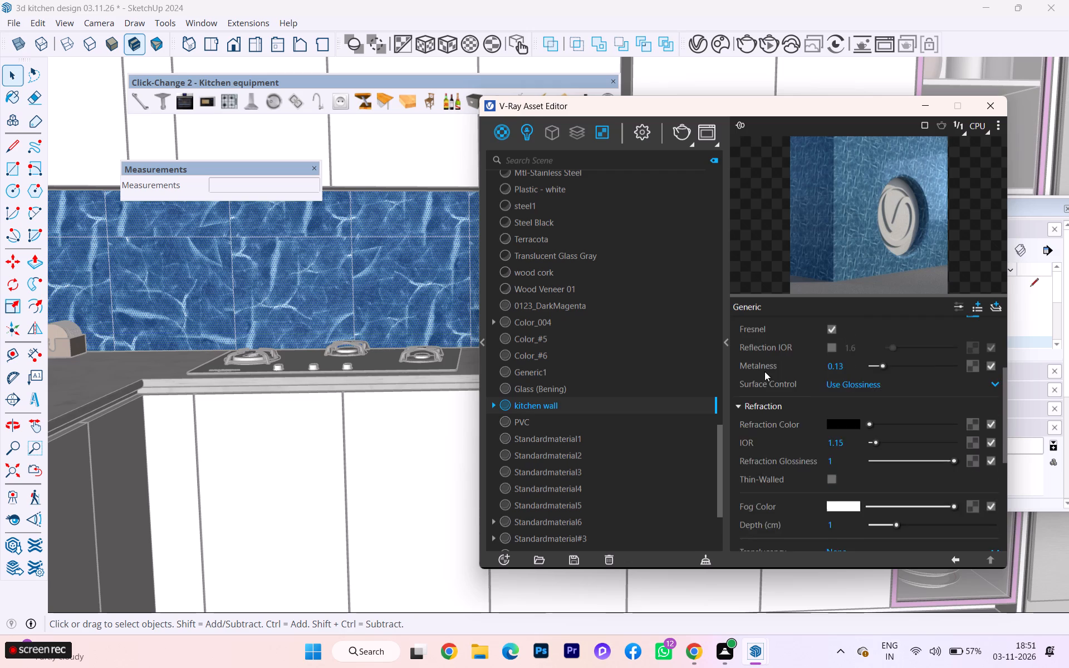
{"action": "scroll", "coordinate": [764, 371], "scroll_direction": "up", "scroll_amount": 3}
Go back through the Paint White Matte 001 and T8500 Silicone plaster D2 White materials and check their settings, including texture placement.
{"action": "left_click", "coordinate": [956, 558]}
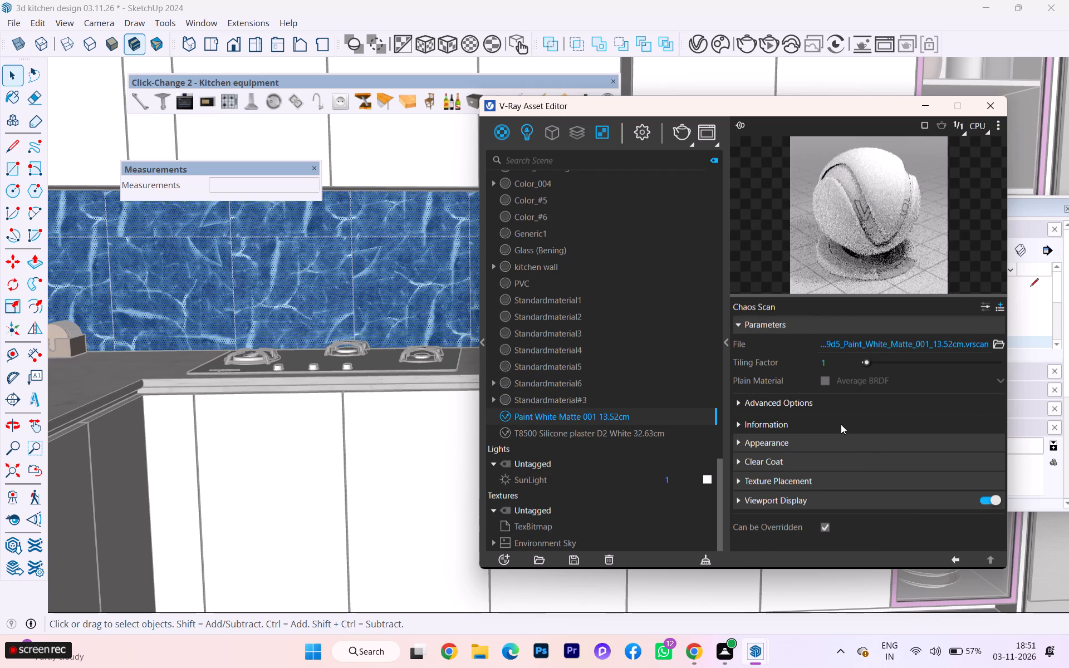
{"action": "scroll", "coordinate": [847, 375], "scroll_direction": "up", "scroll_amount": 1}
{"action": "scroll", "coordinate": [847, 375], "scroll_direction": "down", "scroll_amount": 4}
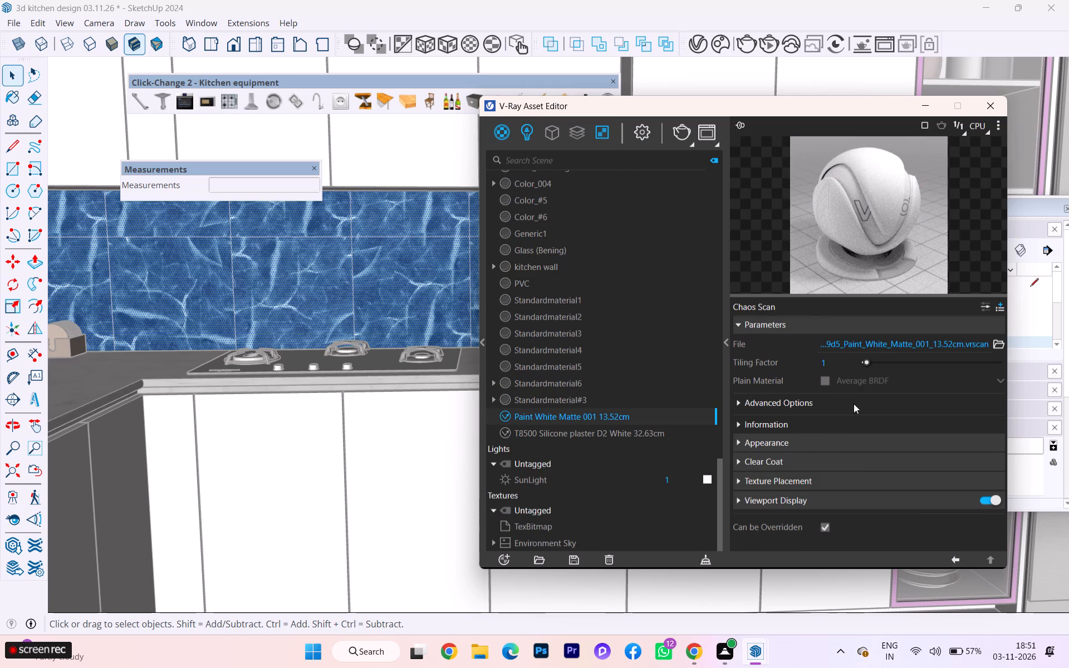
{"action": "scroll", "coordinate": [889, 488], "scroll_direction": "down", "scroll_amount": 4}
{"action": "left_click", "coordinate": [962, 556]}
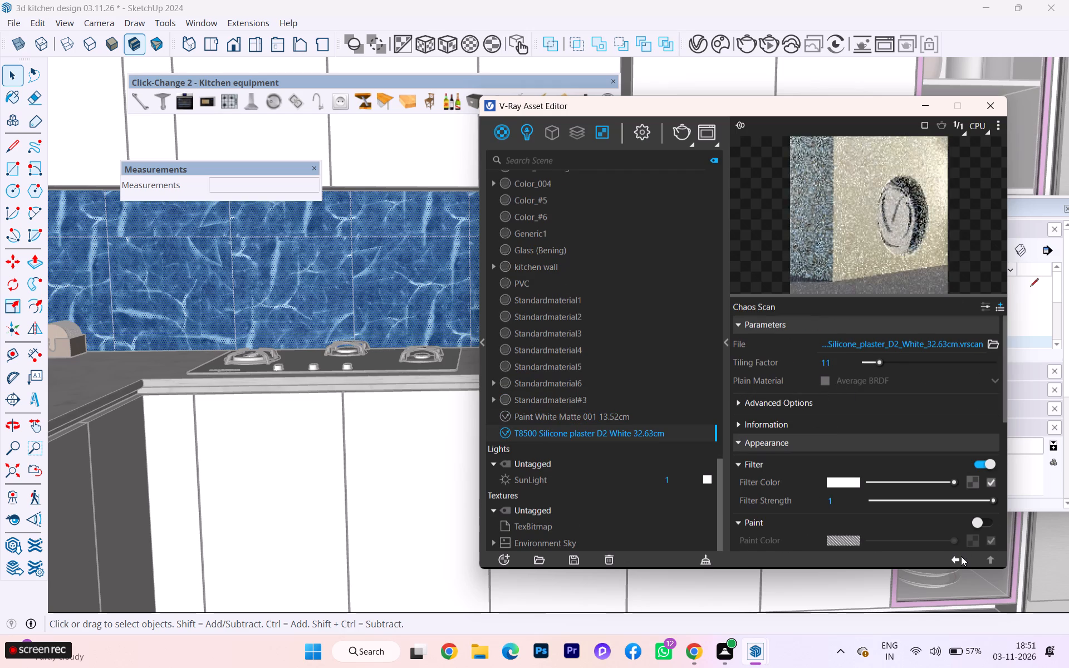
{"action": "scroll", "coordinate": [917, 375], "scroll_direction": "up", "scroll_amount": 3}
{"action": "scroll", "coordinate": [912, 411], "scroll_direction": "down", "scroll_amount": 4}
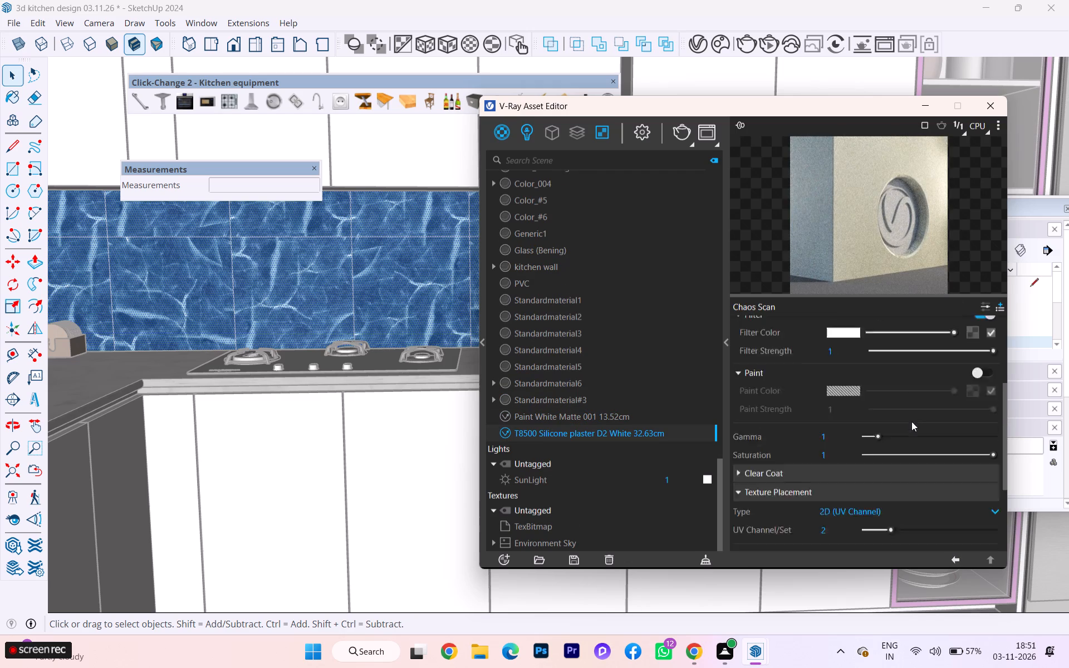
{"action": "scroll", "coordinate": [913, 433], "scroll_direction": "down", "scroll_amount": 2}
{"action": "scroll", "coordinate": [913, 436], "scroll_direction": "up", "scroll_amount": 3}
{"action": "scroll", "coordinate": [914, 438], "scroll_direction": "down", "scroll_amount": 1}
{"action": "scroll", "coordinate": [918, 449], "scroll_direction": "up", "scroll_amount": 1}
{"action": "scroll", "coordinate": [918, 450], "scroll_direction": "down", "scroll_amount": 1}
{"action": "scroll", "coordinate": [918, 450], "scroll_direction": "up", "scroll_amount": 1}
{"action": "scroll", "coordinate": [919, 452], "scroll_direction": "down", "scroll_amount": 6}
{"action": "scroll", "coordinate": [735, 418], "scroll_direction": "down", "scroll_amount": 7}
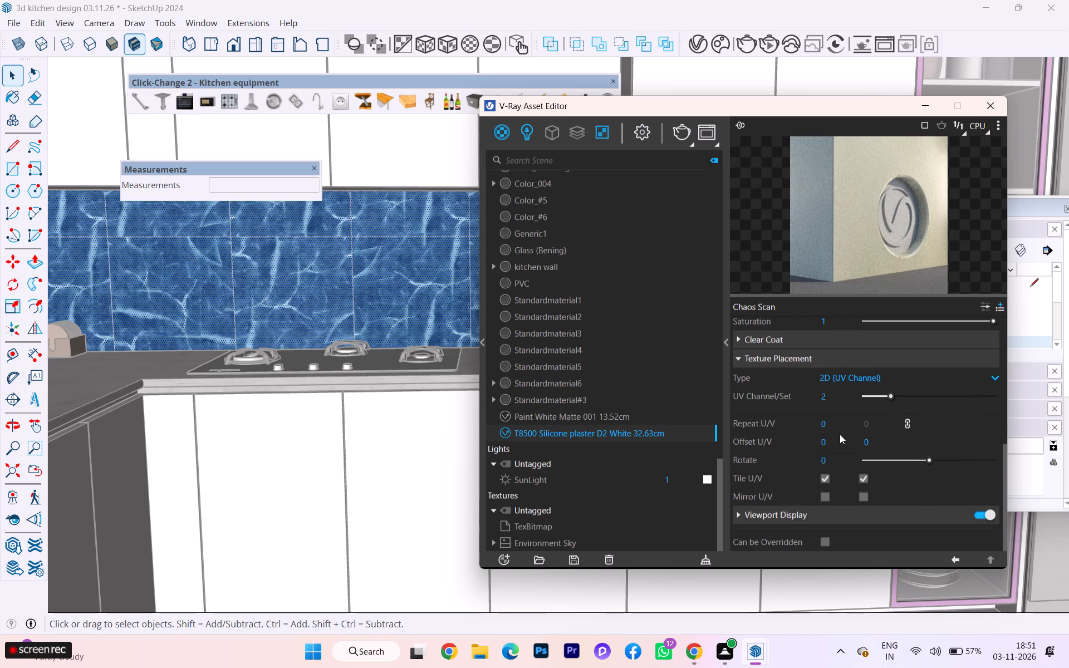
{"action": "scroll", "coordinate": [874, 440], "scroll_direction": "up", "scroll_amount": 1}
{"action": "scroll", "coordinate": [879, 459], "scroll_direction": "down", "scroll_amount": 2}
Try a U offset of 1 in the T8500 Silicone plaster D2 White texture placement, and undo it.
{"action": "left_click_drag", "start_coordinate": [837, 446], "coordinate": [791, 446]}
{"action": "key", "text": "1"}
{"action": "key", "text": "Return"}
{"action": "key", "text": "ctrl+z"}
Unlink the Repeat U/V values of the T8500 Silicone plaster D2 White material and set both to 1.
{"action": "left_click", "coordinate": [836, 428]}
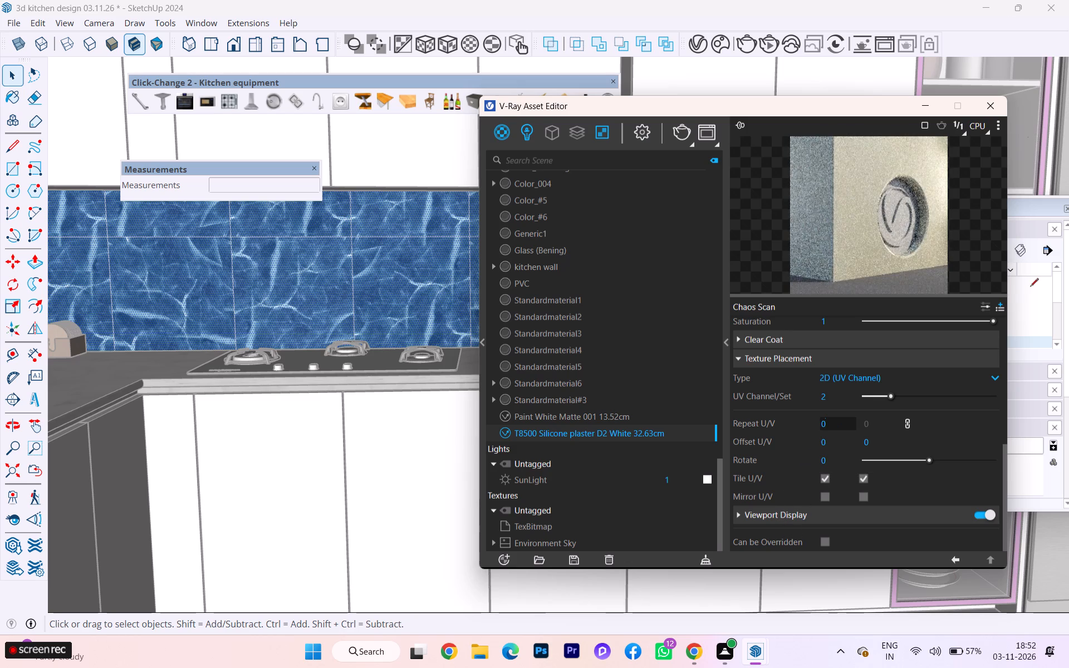
{"action": "left_click", "coordinate": [916, 423]}
{"action": "left_click", "coordinate": [911, 421]}
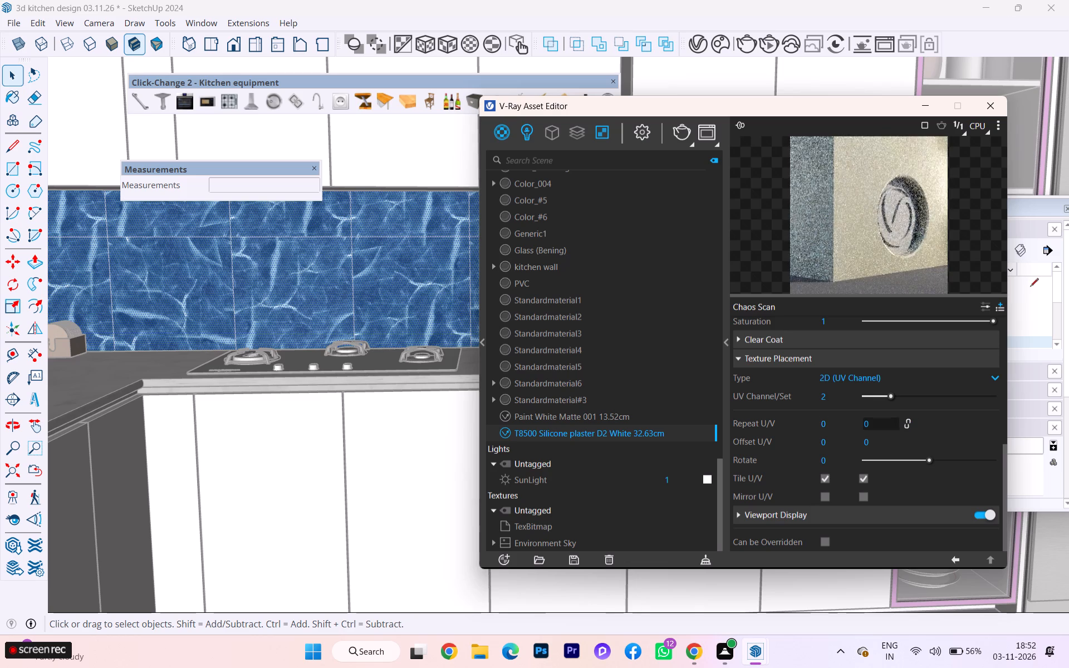
{"action": "left_click", "coordinate": [840, 417]}
{"action": "left_click", "coordinate": [839, 421]}
{"action": "key", "text": "BackSpace"}
{"action": "key", "text": "BackSpace"}
{"action": "key", "text": "1"}
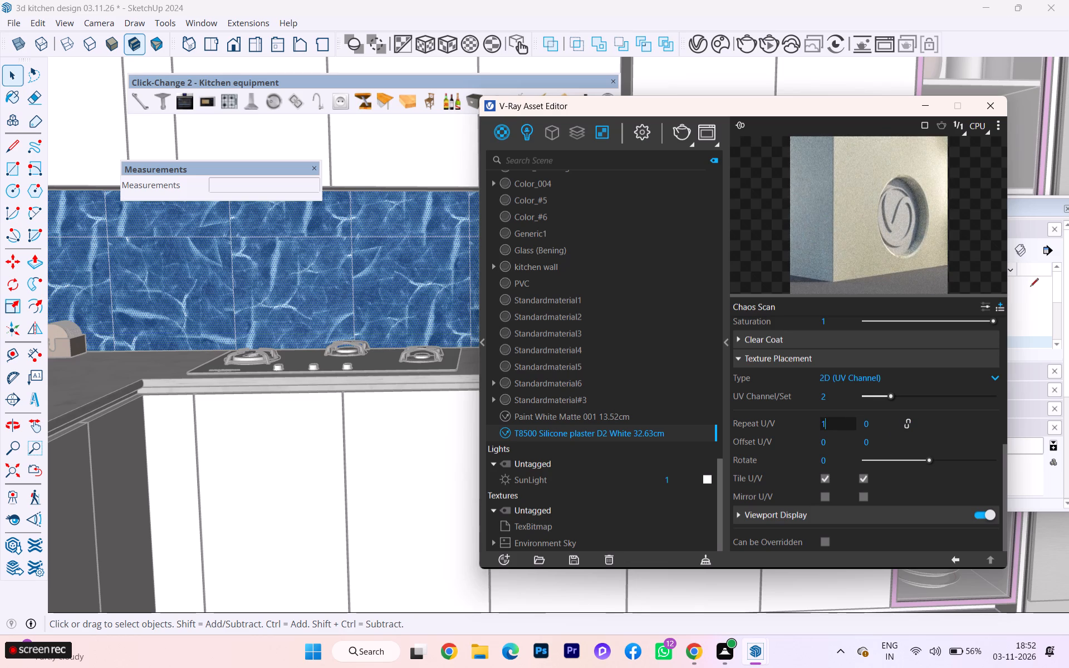
{"action": "left_click", "coordinate": [869, 425]}
{"action": "key", "text": "BackSpace"}
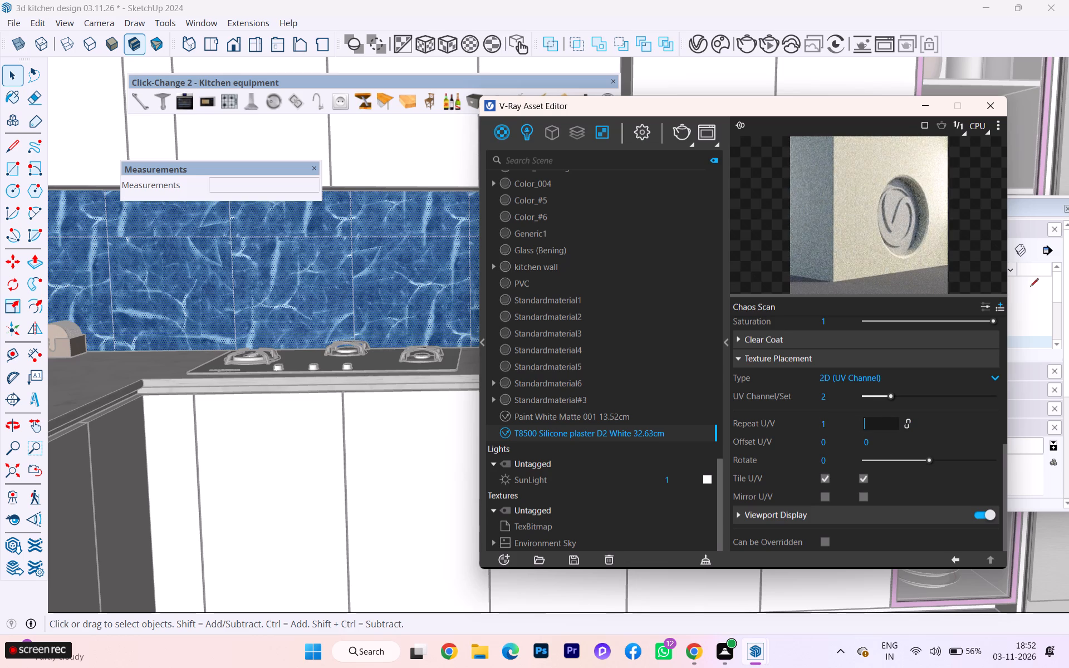
{"action": "key", "text": "1"}
{"action": "left_click", "coordinate": [863, 454]}
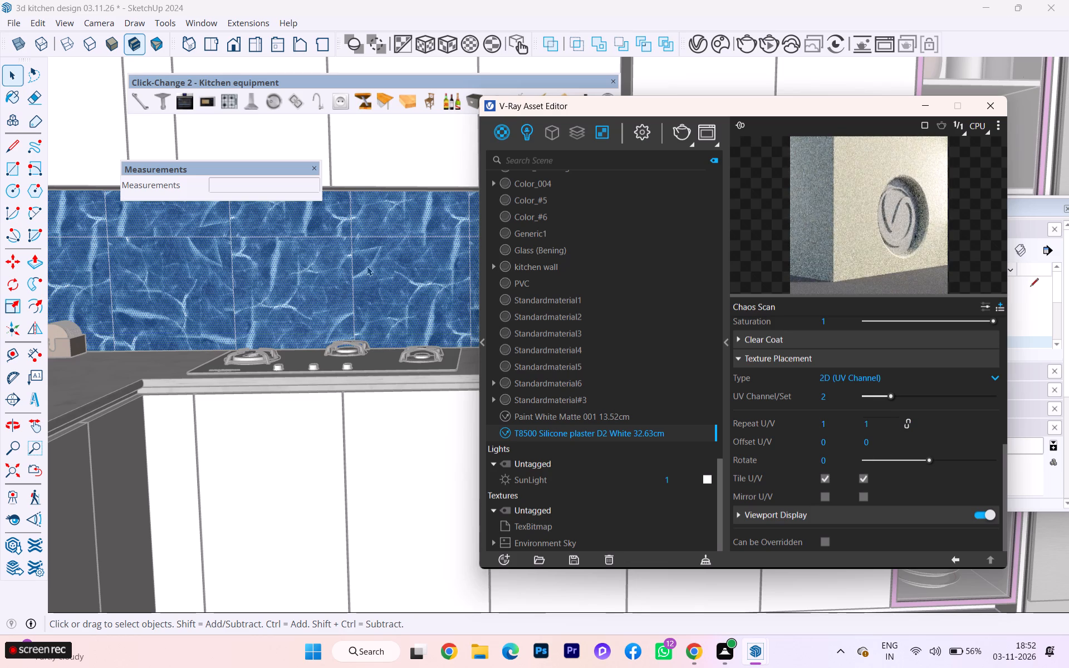
Inspect the blue marble backsplash behind the cooktop from several viewpoints.
{"action": "left_click", "coordinate": [361, 245]}
{"action": "scroll", "coordinate": [458, 294], "scroll_direction": "down", "scroll_amount": 5}
{"action": "scroll", "coordinate": [465, 304], "scroll_direction": "up", "scroll_amount": 1}
{"action": "scroll", "coordinate": [464, 306], "scroll_direction": "down", "scroll_amount": 2}
{"action": "scroll", "coordinate": [401, 304], "scroll_direction": "up", "scroll_amount": 2}
{"action": "scroll", "coordinate": [401, 304], "scroll_direction": "down", "scroll_amount": 3}
{"action": "middle_click_drag", "start_coordinate": [396, 304], "coordinate": [332, 286]}
{"action": "scroll", "coordinate": [396, 304], "scroll_direction": "down", "scroll_amount": 1}
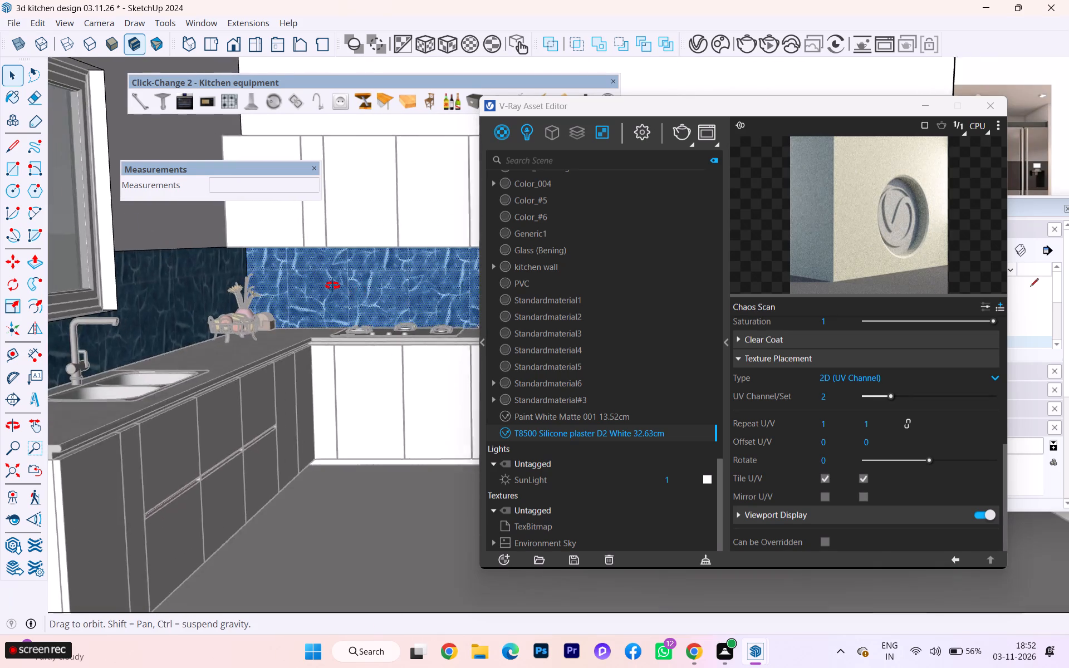
{"action": "middle_click_drag", "start_coordinate": [332, 286], "coordinate": [325, 284]}
{"action": "scroll", "coordinate": [325, 284], "scroll_direction": "down", "scroll_amount": 1}
{"action": "scroll", "coordinate": [325, 284], "scroll_direction": "up", "scroll_amount": 2}
{"action": "scroll", "coordinate": [325, 284], "scroll_direction": "down", "scroll_amount": 1}
{"action": "scroll", "coordinate": [325, 284], "scroll_direction": "up", "scroll_amount": 1}
{"action": "scroll", "coordinate": [325, 284], "scroll_direction": "down", "scroll_amount": 1}
{"action": "scroll", "coordinate": [431, 301], "scroll_direction": "down", "scroll_amount": 1}
{"action": "scroll", "coordinate": [432, 302], "scroll_direction": "up", "scroll_amount": 4}
{"action": "scroll", "coordinate": [433, 303], "scroll_direction": "down", "scroll_amount": 1}
{"action": "middle_click_drag", "start_coordinate": [438, 308], "coordinate": [645, 347]}
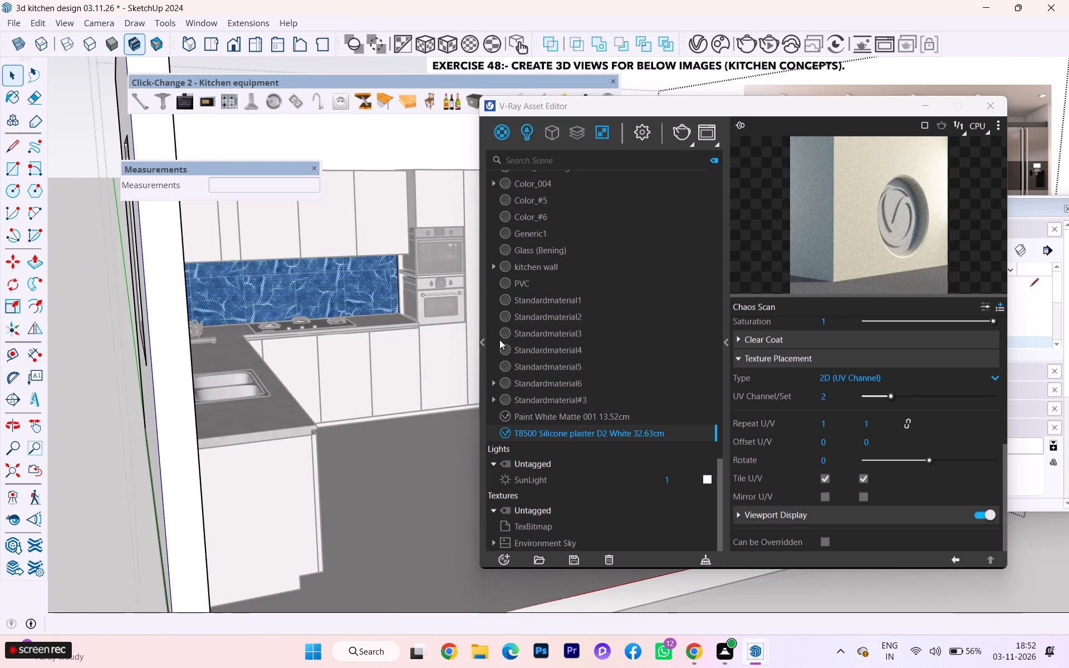
{"action": "scroll", "coordinate": [371, 316], "scroll_direction": "down", "scroll_amount": 3}
{"action": "scroll", "coordinate": [372, 293], "scroll_direction": "up", "scroll_amount": 7}
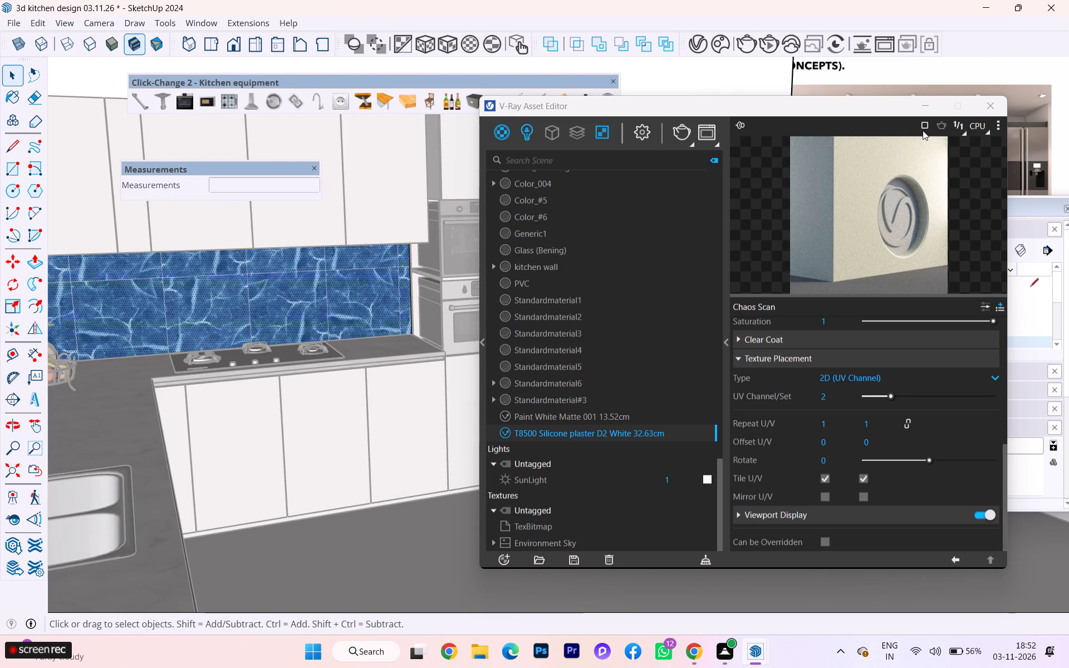
Unlink the texture width and height of the T8500 Silicone plaster D2 White material and set the width to 1'.
{"action": "left_click", "coordinate": [931, 107]}
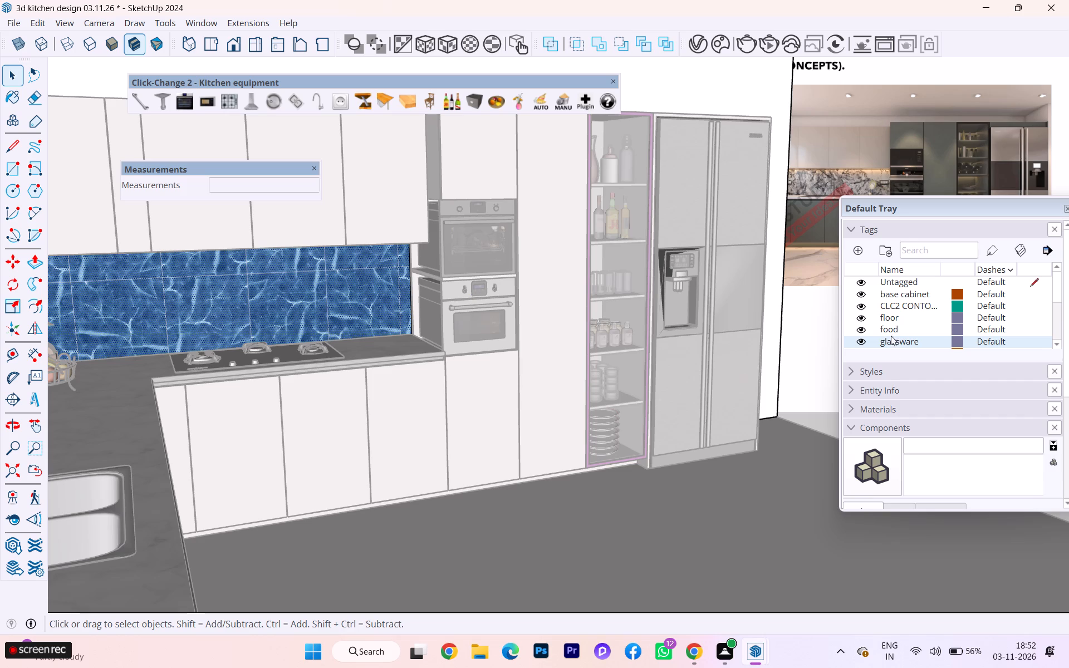
{"action": "scroll", "coordinate": [891, 378], "scroll_direction": "down", "scroll_amount": 1}
{"action": "left_click", "coordinate": [891, 366]}
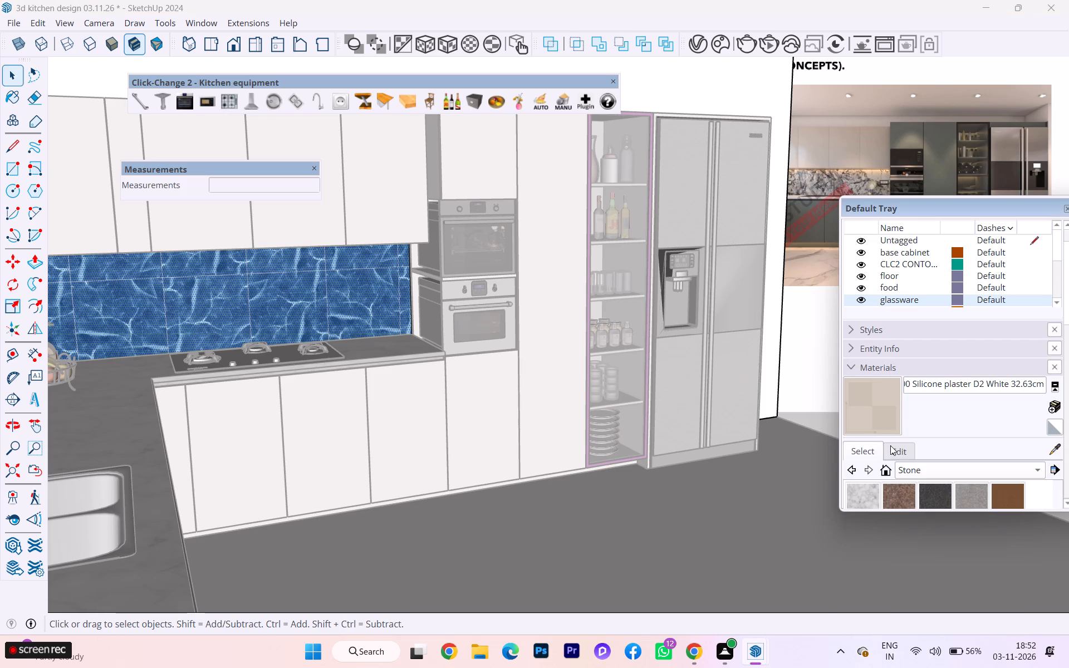
{"action": "left_click", "coordinate": [891, 445]}
{"action": "scroll", "coordinate": [896, 421], "scroll_direction": "down", "scroll_amount": 6}
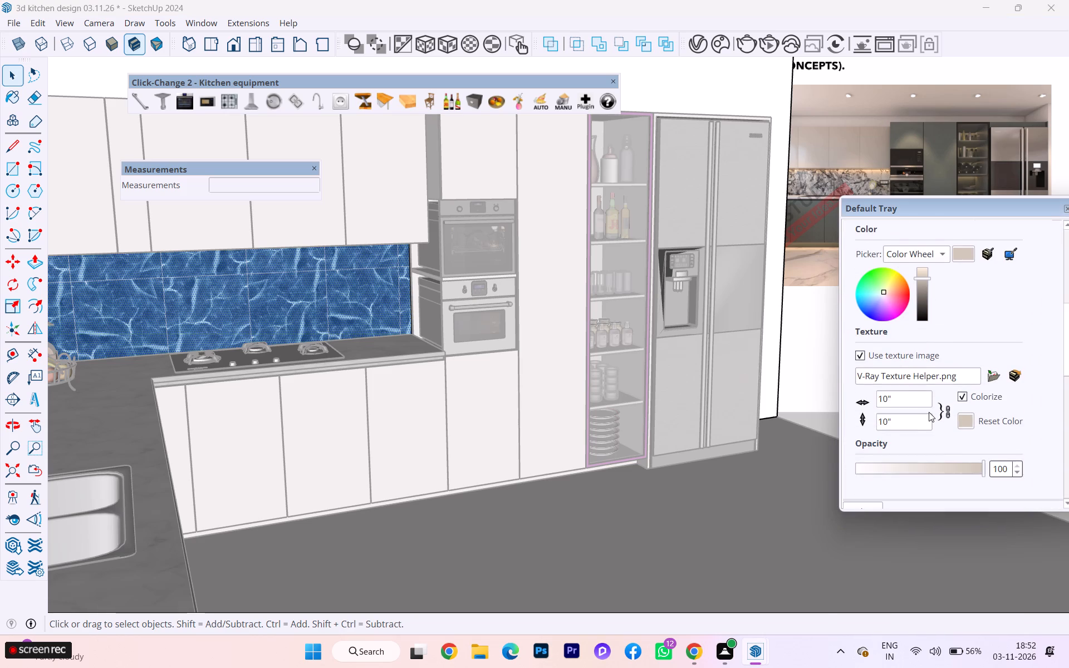
{"action": "left_click_drag", "start_coordinate": [904, 397], "coordinate": [867, 407]}
{"action": "double_click", "coordinate": [904, 394]}
{"action": "key", "text": "BackSpace"}
{"action": "key", "text": "BackSpace"}
{"action": "key", "text": "BackSpace"}
{"action": "left_click", "coordinate": [948, 410]}
{"action": "left_click", "coordinate": [1011, 301]}
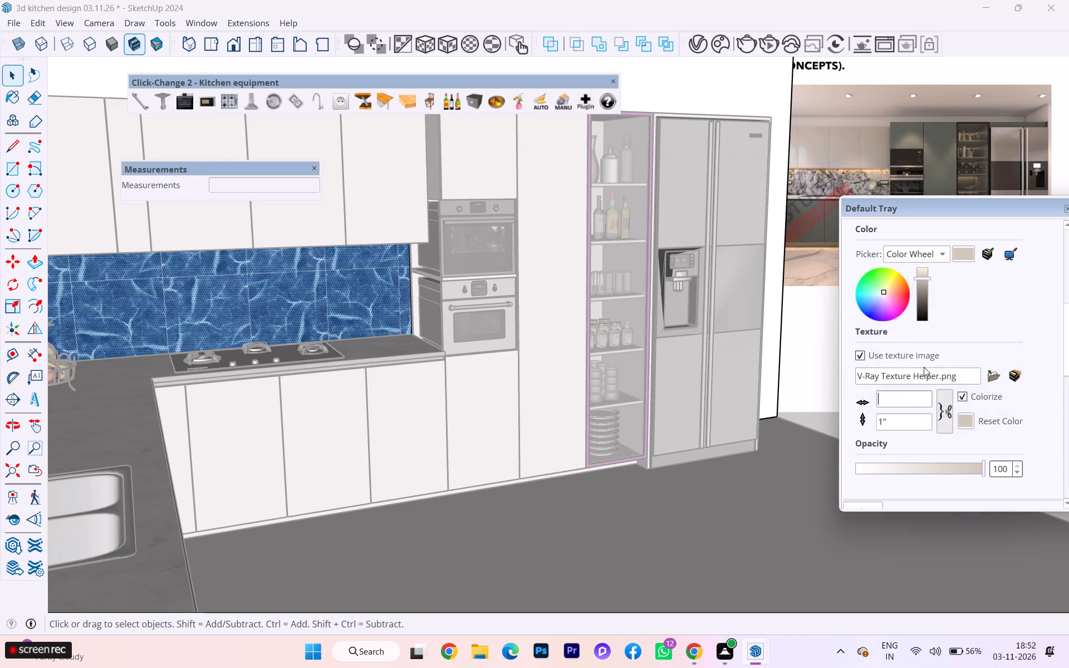
{"action": "left_click", "coordinate": [898, 392]}
{"action": "key", "text": "1"}
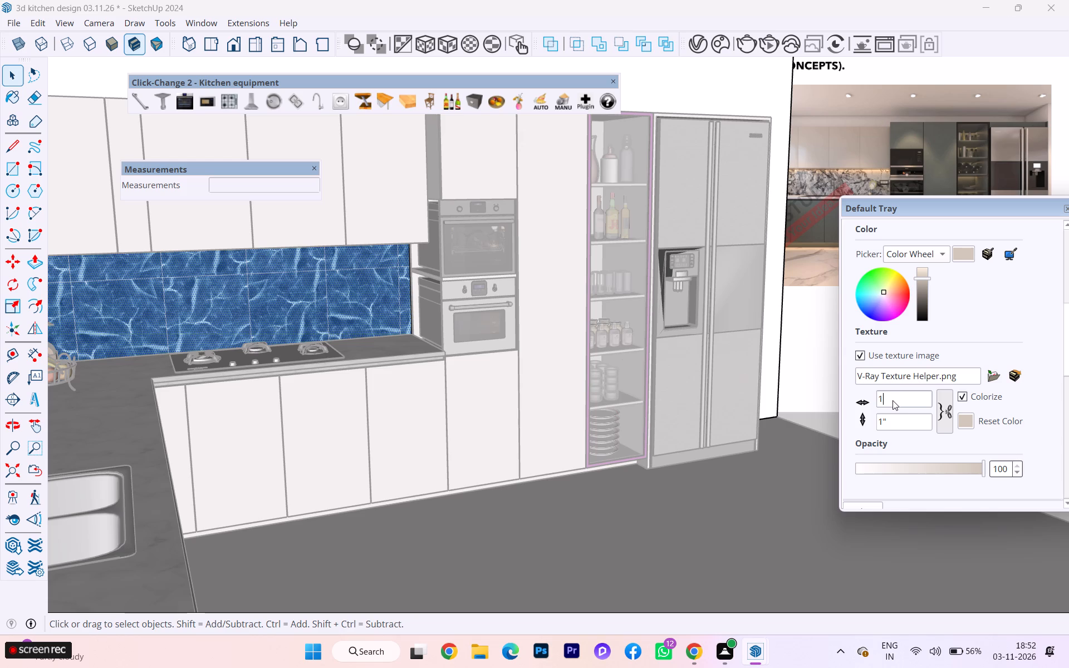
{"action": "left_click", "coordinate": [893, 400]}
{"action": "key", "text": "apostrophe"}
Set the texture height of the T8500 Silicone plaster D2 White material to 1'.
{"action": "left_click", "coordinate": [887, 417]}
{"action": "key", "text": "BackSpace"}
{"action": "key", "text": "BackSpace"}
{"action": "key", "text": "1"}
{"action": "key", "text": "apostrophe"}
{"action": "left_click", "coordinate": [810, 446]}
Relink the plaster material's texture width and height, close the material settings and clear the selection in the model.
{"action": "left_click", "coordinate": [342, 320]}
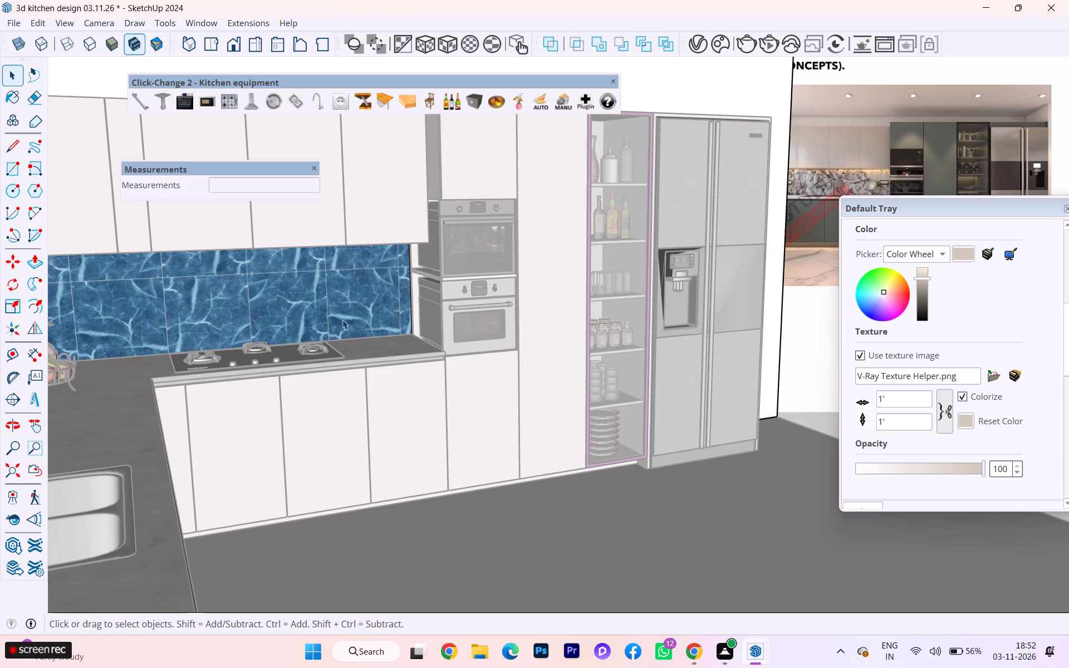
{"action": "double_click", "coordinate": [342, 320]}
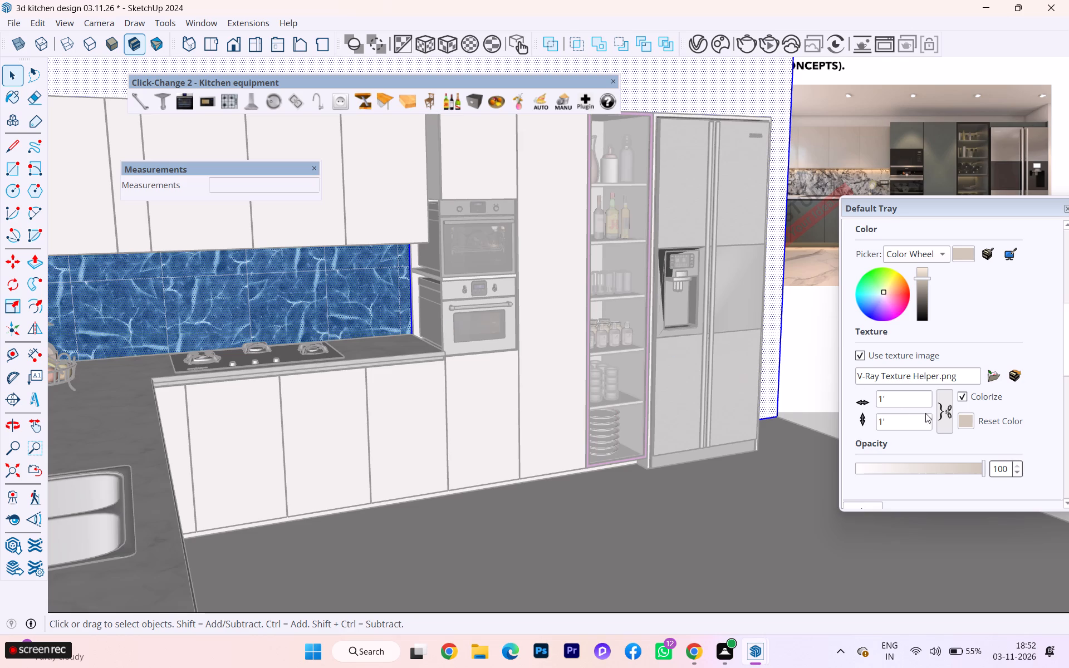
{"action": "left_click", "coordinate": [945, 408]}
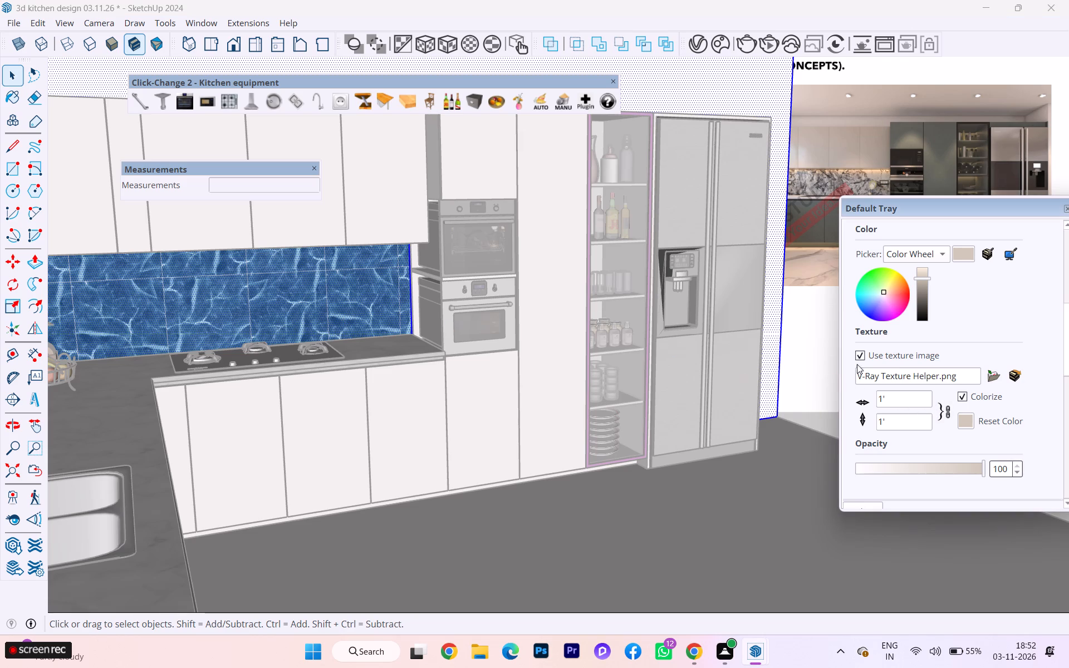
{"action": "left_click", "coordinate": [773, 303]}
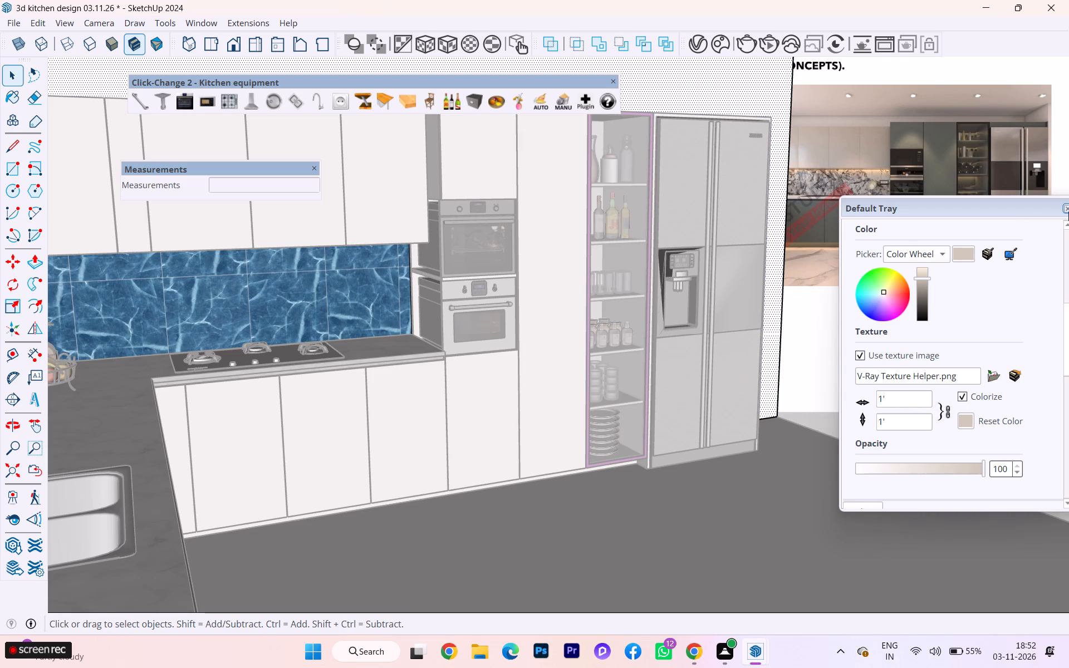
{"action": "scroll", "coordinate": [911, 258], "scroll_direction": "up", "scroll_amount": 7}
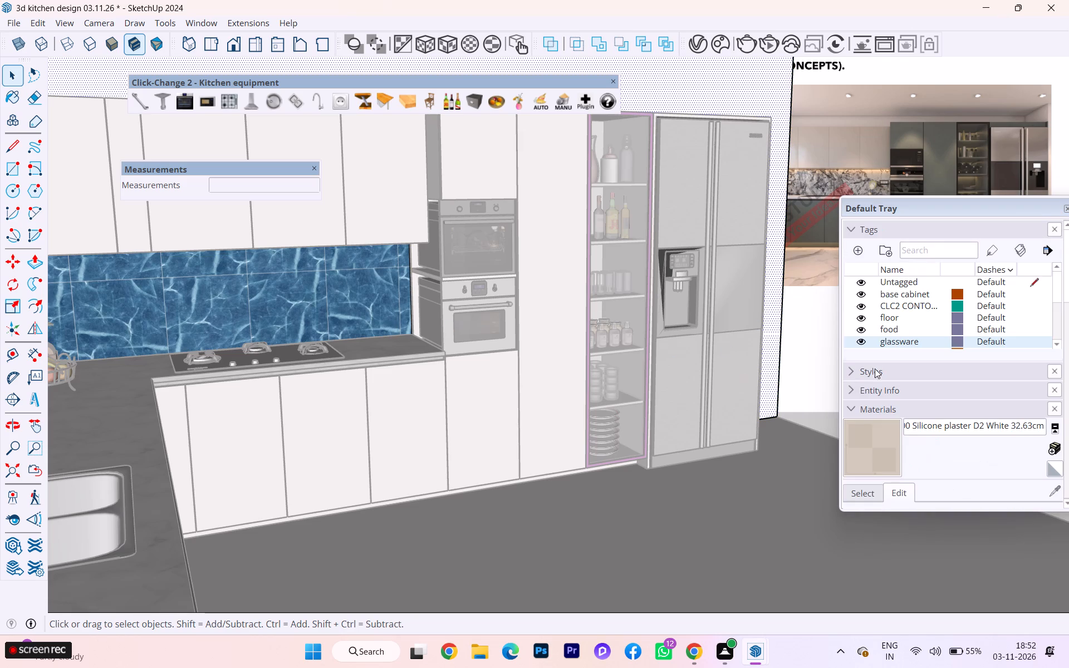
{"action": "left_click", "coordinate": [848, 409]}
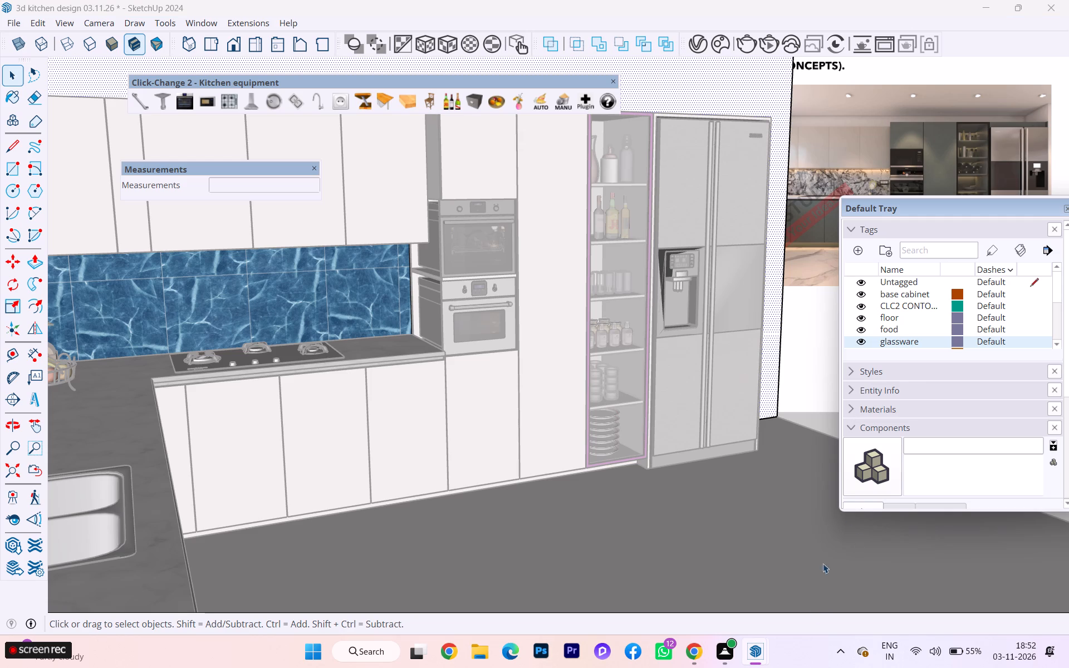
{"action": "left_click", "coordinate": [890, 581]}
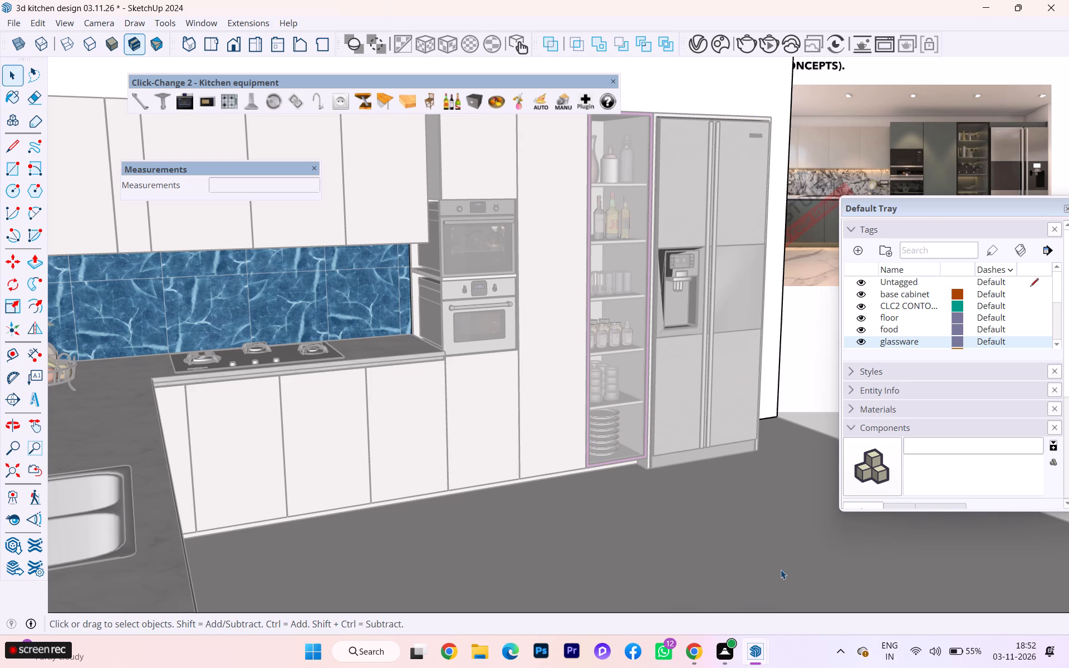
Set the UV channel in the T8500 Silicone plaster D2 White texture placement to 1.
{"action": "left_click", "coordinate": [758, 653]}
{"action": "left_click", "coordinate": [800, 602]}
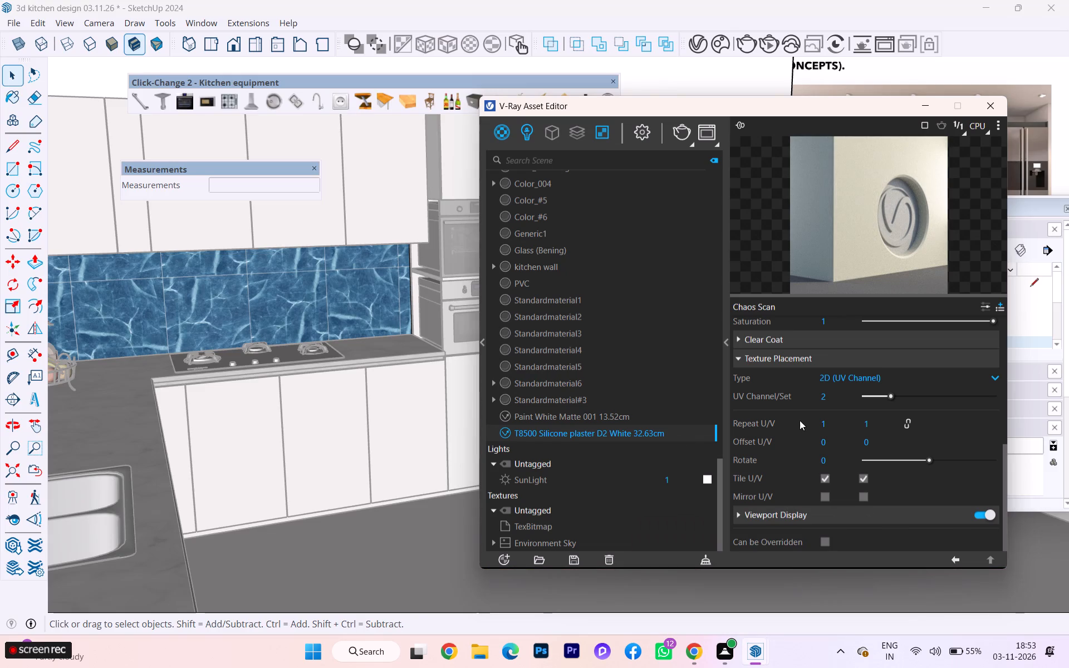
{"action": "left_click", "coordinate": [842, 423]}
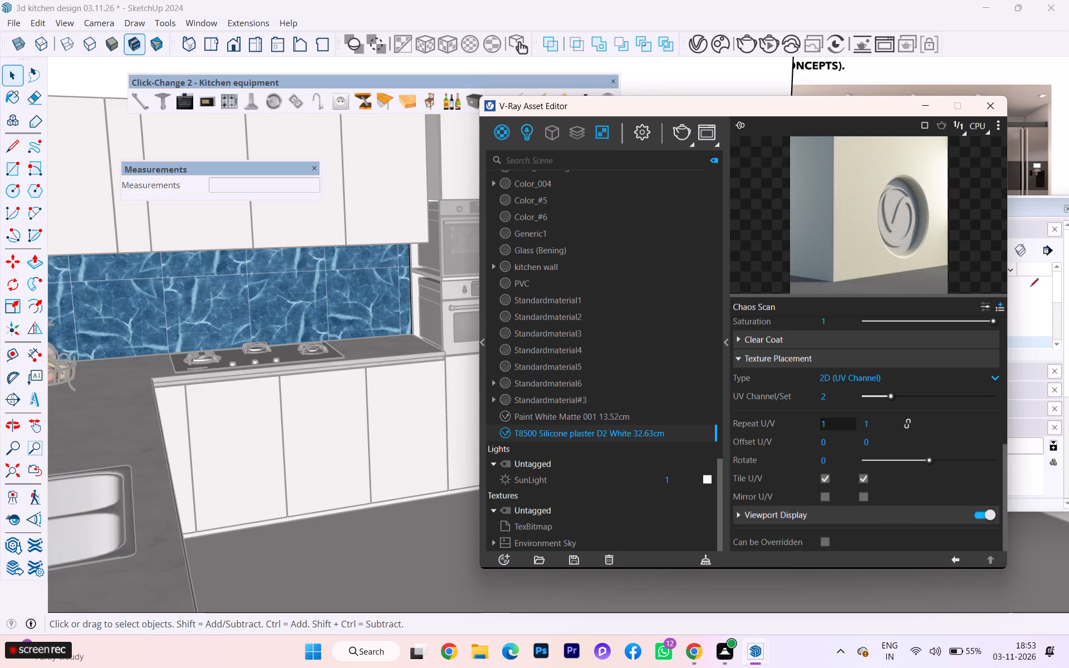
{"action": "key", "text": "BackSpace"}
{"action": "left_click", "coordinate": [867, 395]}
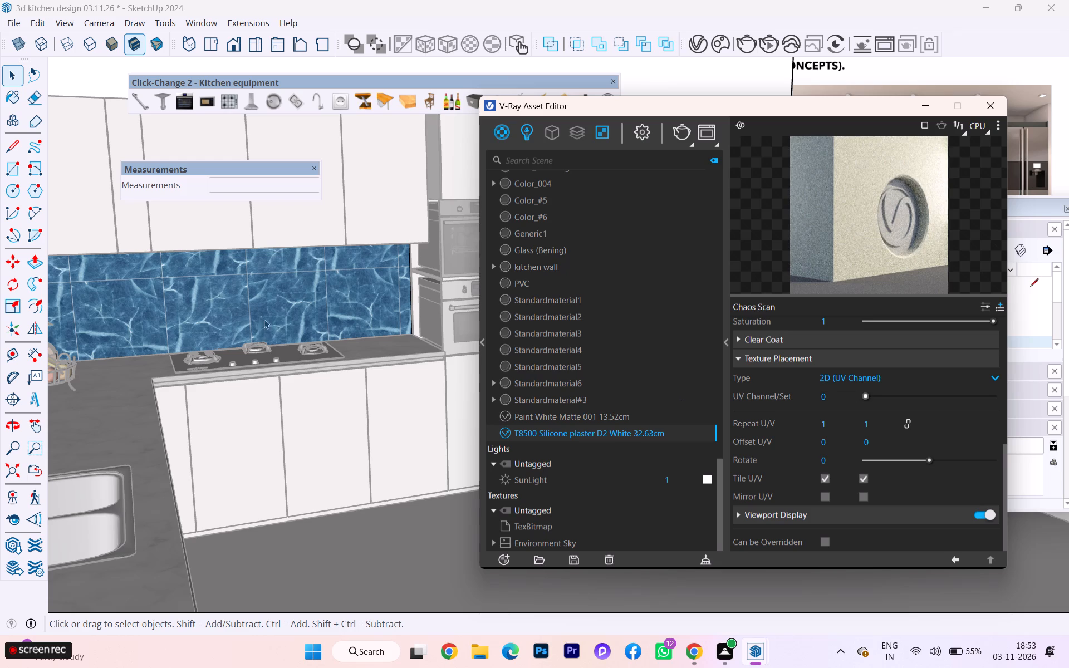
{"action": "left_click", "coordinate": [272, 298]}
{"action": "left_click", "coordinate": [874, 391]}
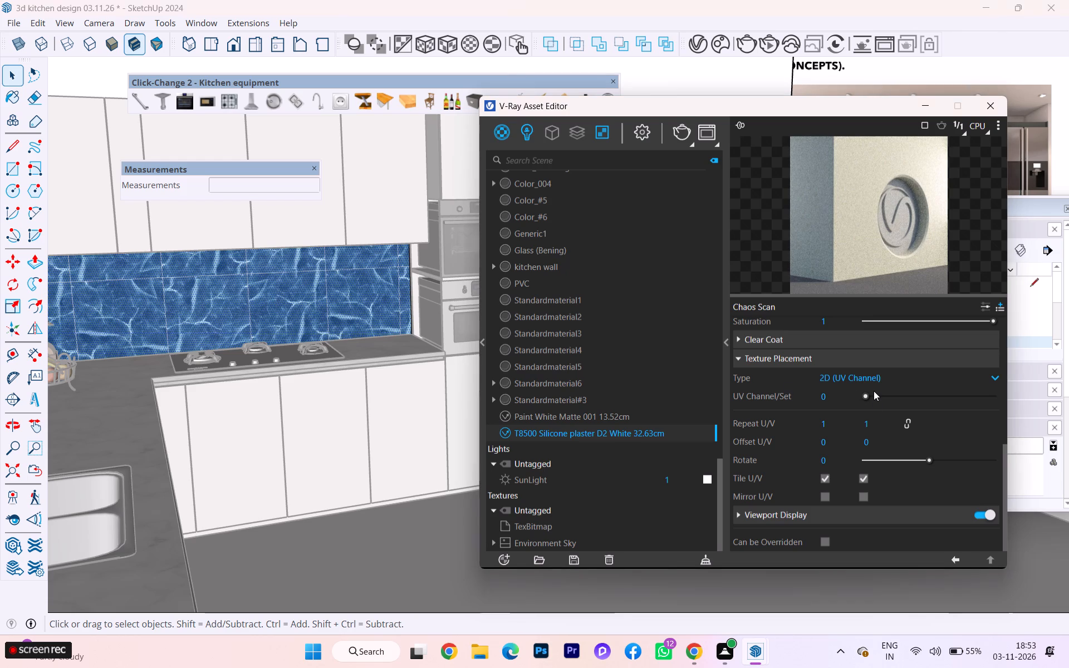
{"action": "triple_click", "coordinate": [874, 392]}
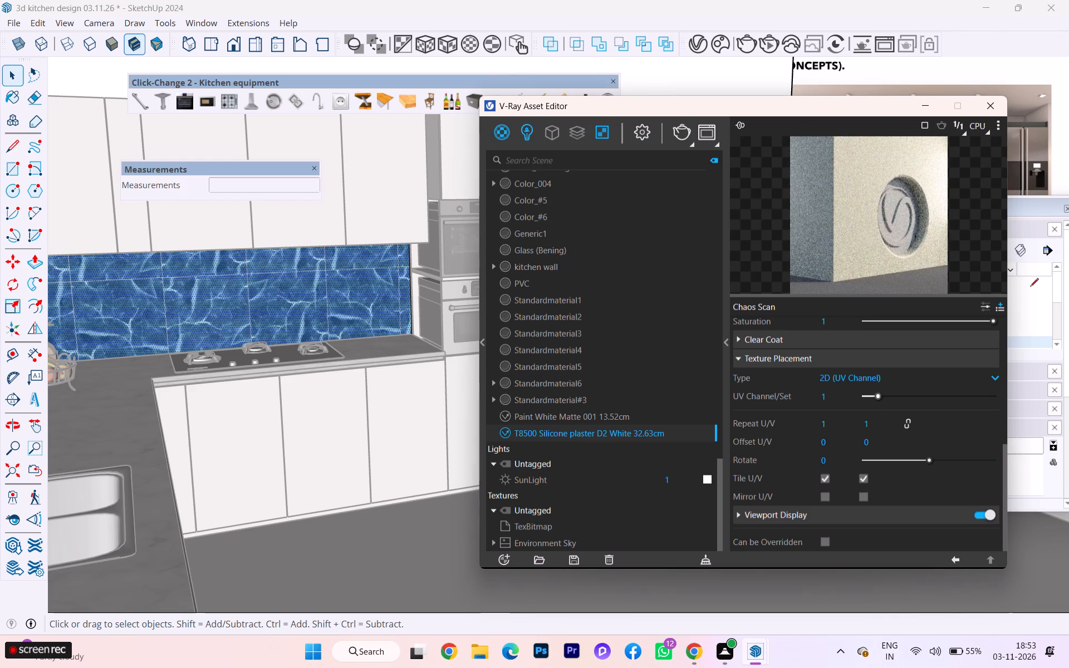
Set the bump amount of the kitchen wall material to about 0.54, keeping the Normal Map mode.
{"action": "left_click", "coordinate": [945, 557]}
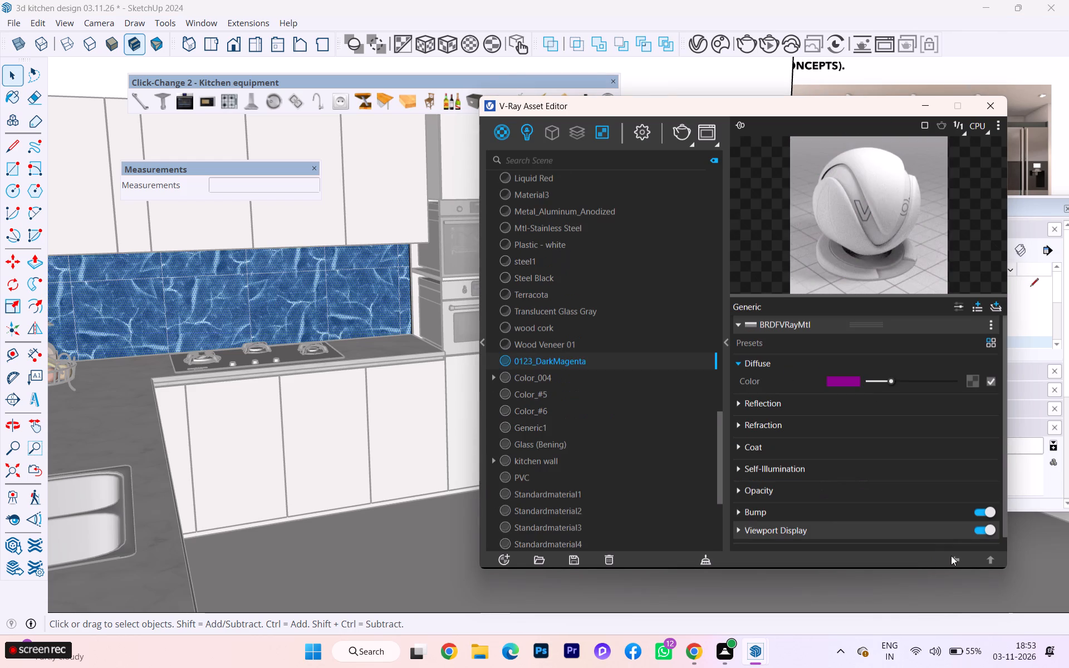
{"action": "left_click", "coordinate": [538, 457]}
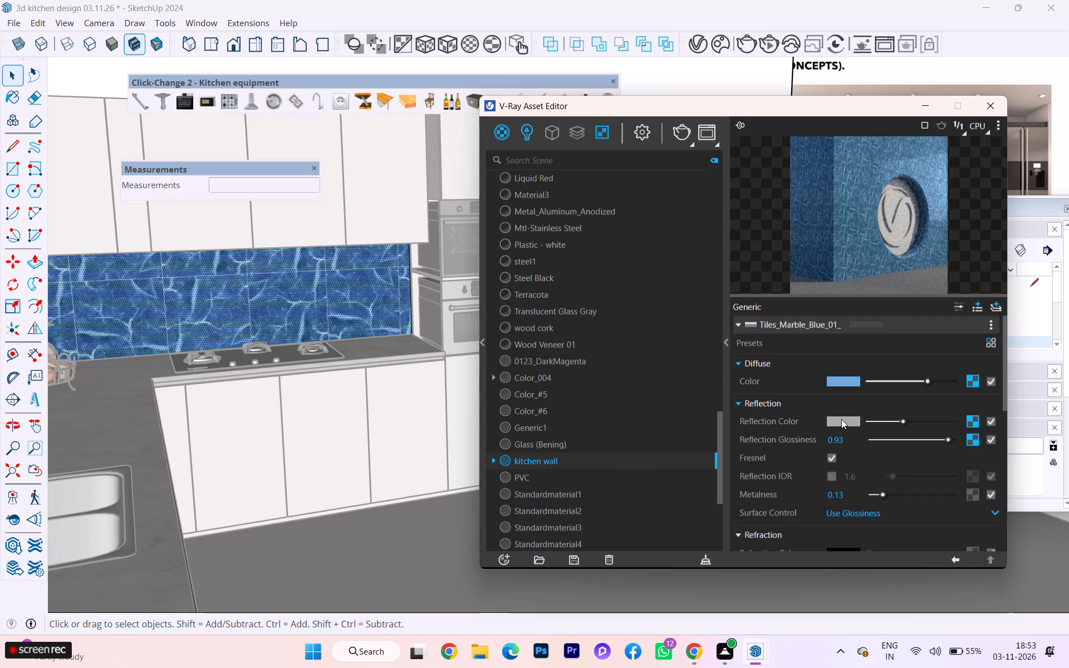
{"action": "scroll", "coordinate": [838, 460], "scroll_direction": "down", "scroll_amount": 3}
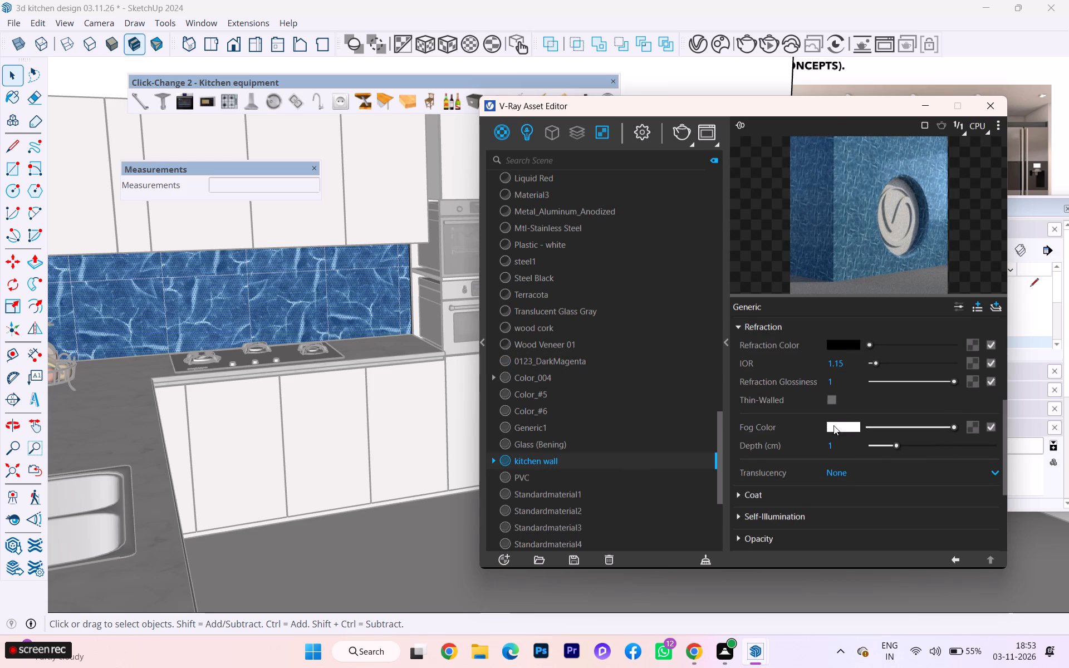
{"action": "scroll", "coordinate": [833, 426], "scroll_direction": "down", "scroll_amount": 3}
{"action": "scroll", "coordinate": [844, 459], "scroll_direction": "up", "scroll_amount": 1}
{"action": "scroll", "coordinate": [846, 461], "scroll_direction": "down", "scroll_amount": 1}
{"action": "scroll", "coordinate": [846, 461], "scroll_direction": "up", "scroll_amount": 1}
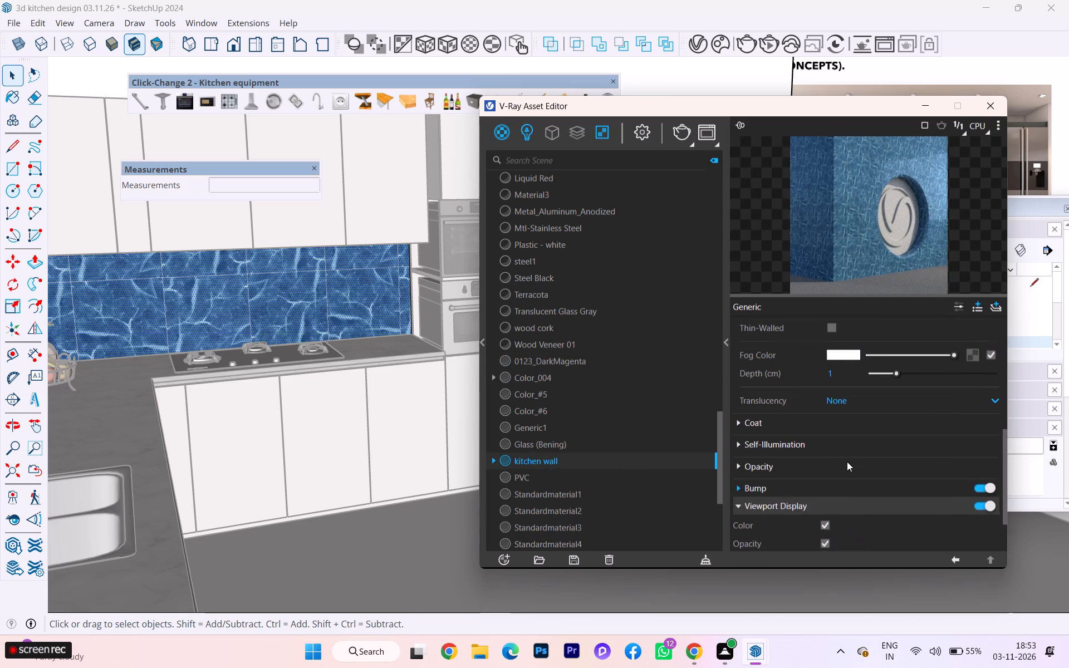
{"action": "scroll", "coordinate": [847, 461], "scroll_direction": "down", "scroll_amount": 4}
{"action": "left_click", "coordinate": [762, 427]}
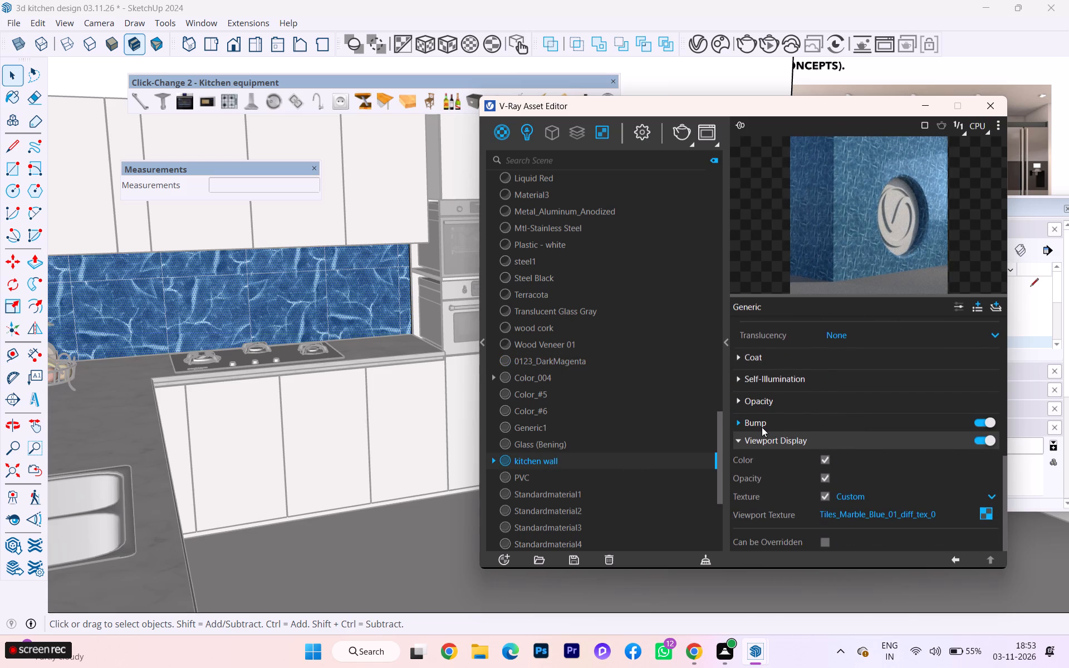
{"action": "left_click_drag", "start_coordinate": [910, 457], "coordinate": [920, 458]}
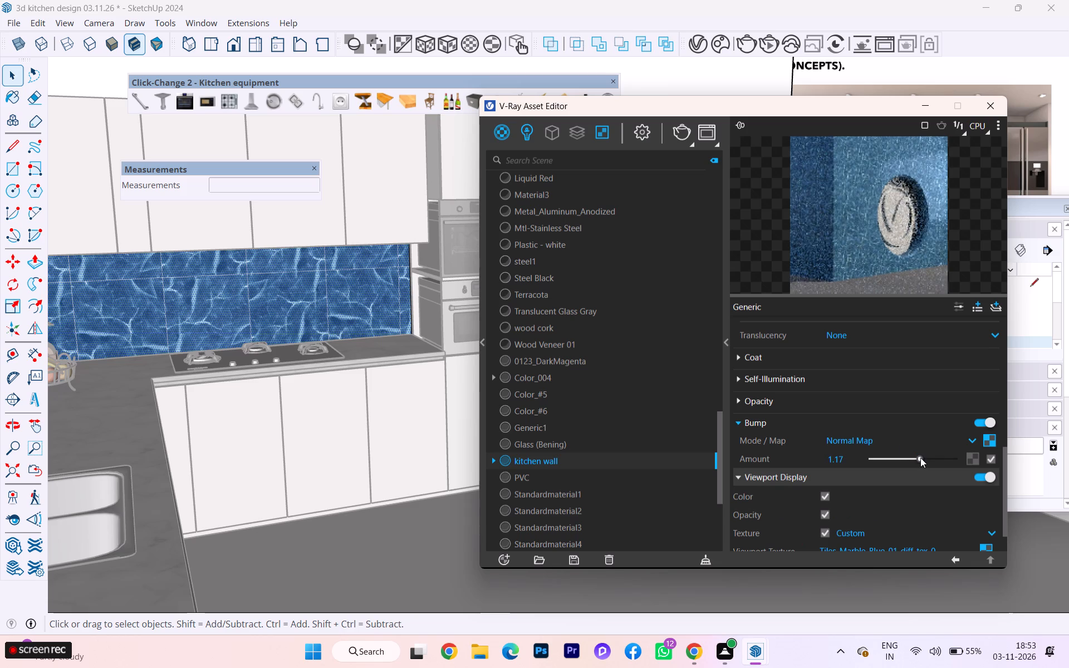
{"action": "left_click_drag", "start_coordinate": [921, 457], "coordinate": [901, 461]}
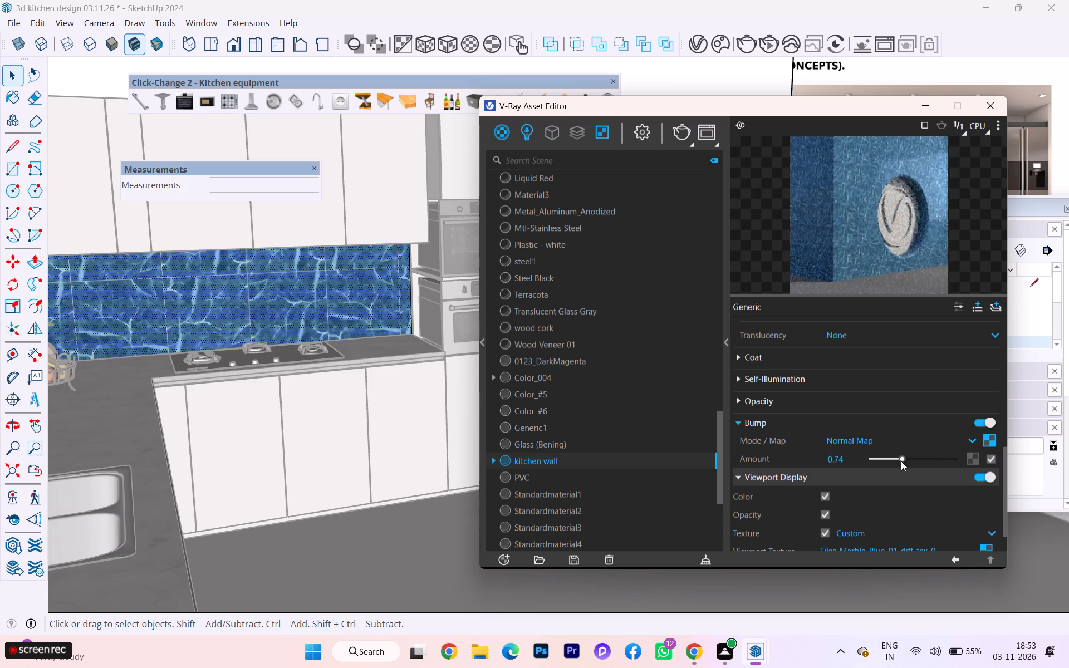
{"action": "left_click_drag", "start_coordinate": [901, 461], "coordinate": [894, 460]}
{"action": "left_click", "coordinate": [880, 441]}
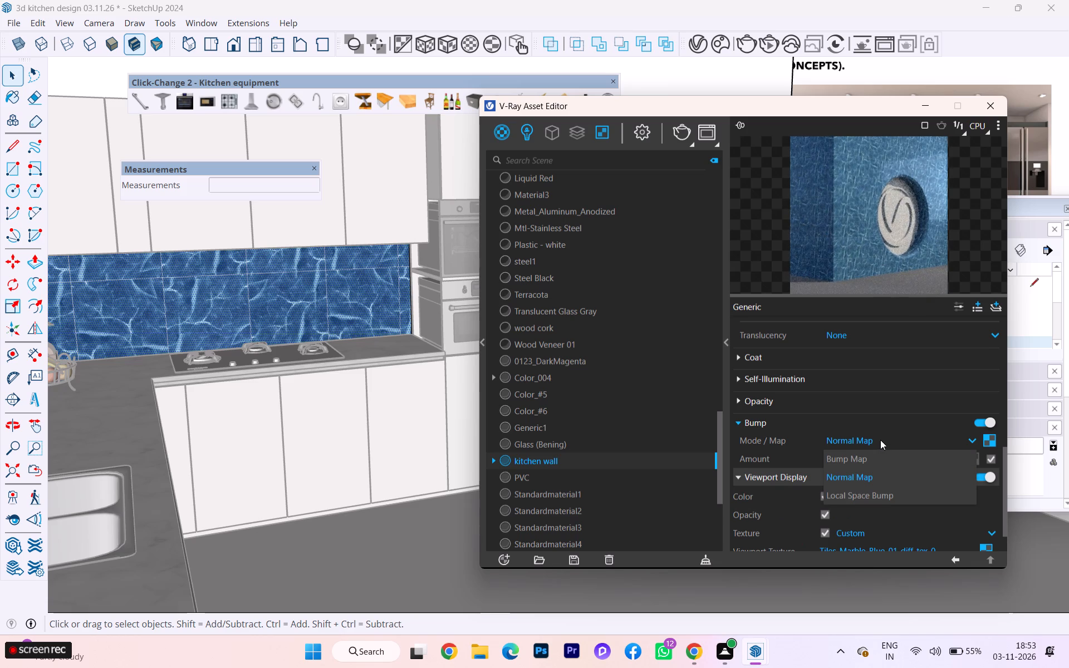
{"action": "left_click", "coordinate": [880, 440]}
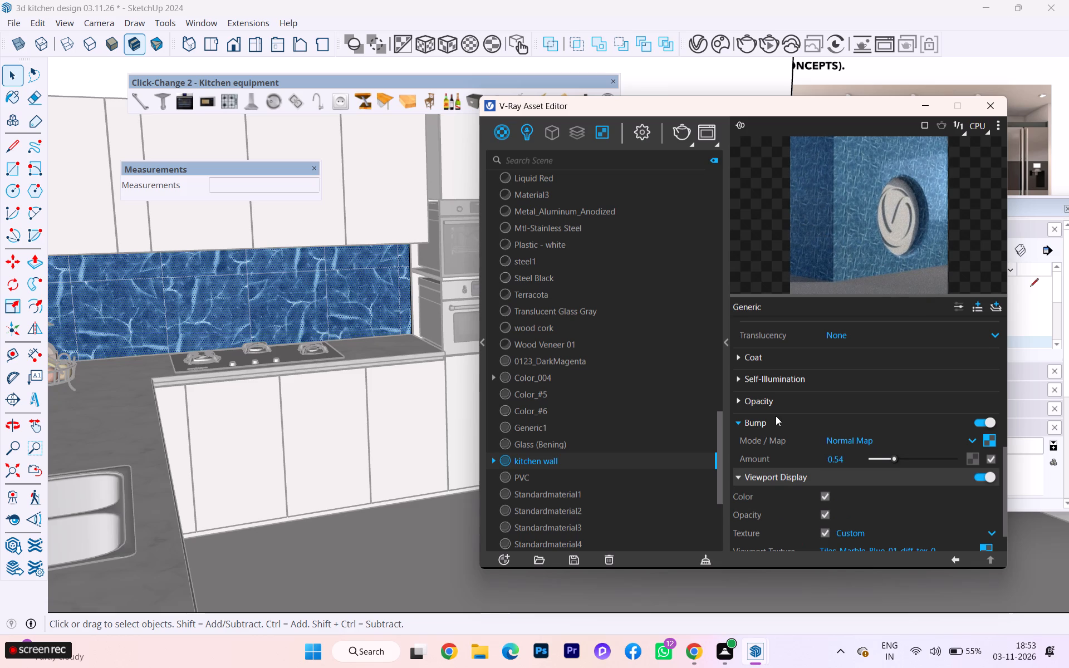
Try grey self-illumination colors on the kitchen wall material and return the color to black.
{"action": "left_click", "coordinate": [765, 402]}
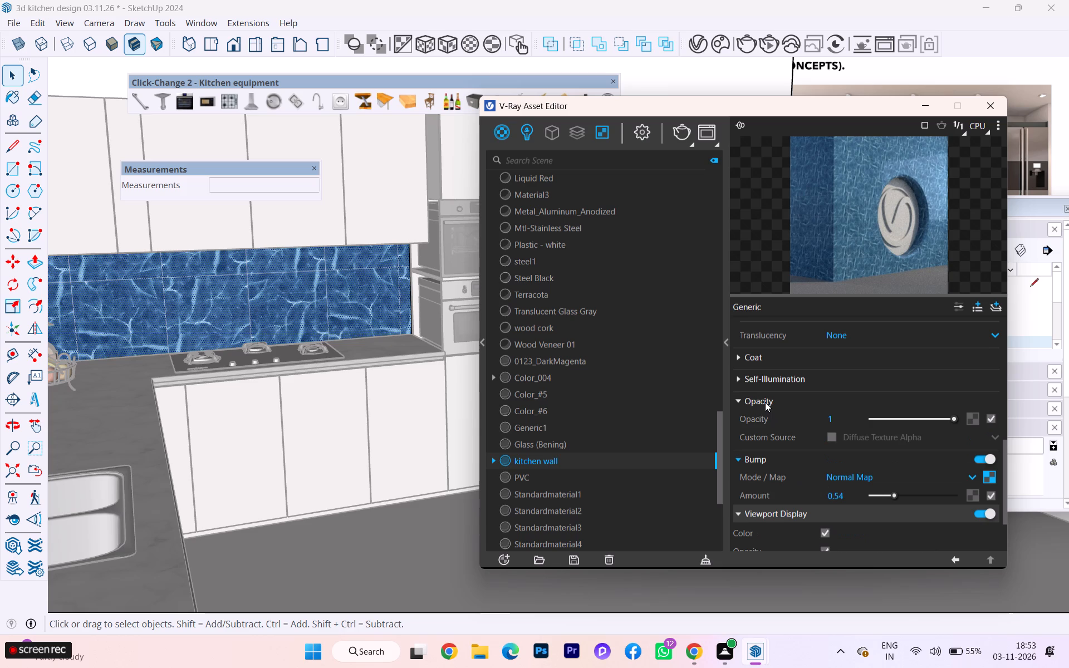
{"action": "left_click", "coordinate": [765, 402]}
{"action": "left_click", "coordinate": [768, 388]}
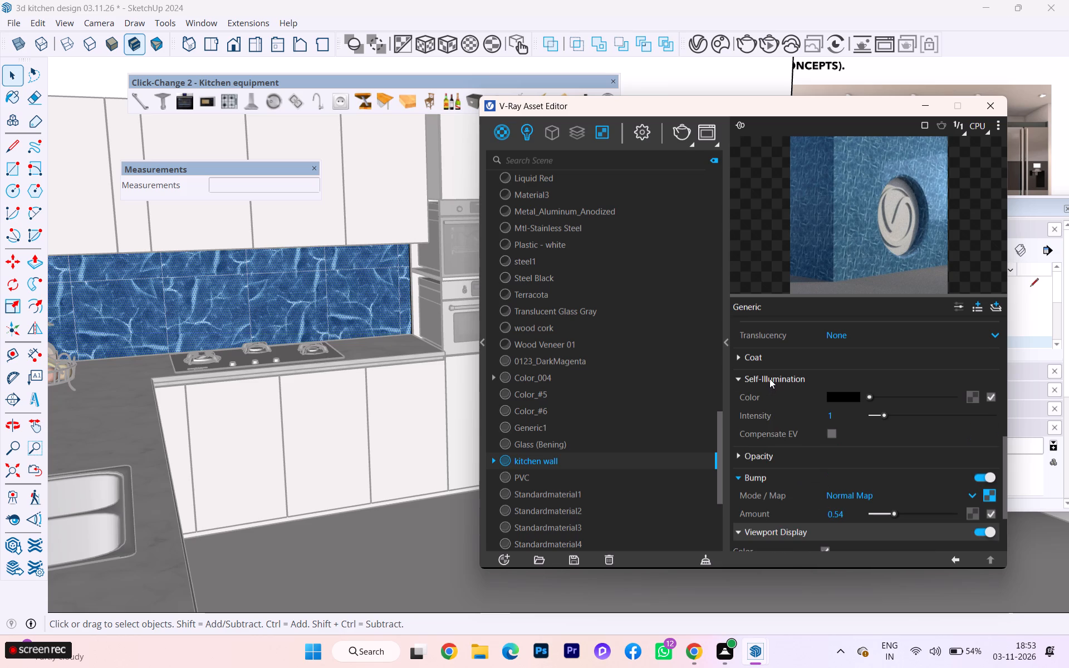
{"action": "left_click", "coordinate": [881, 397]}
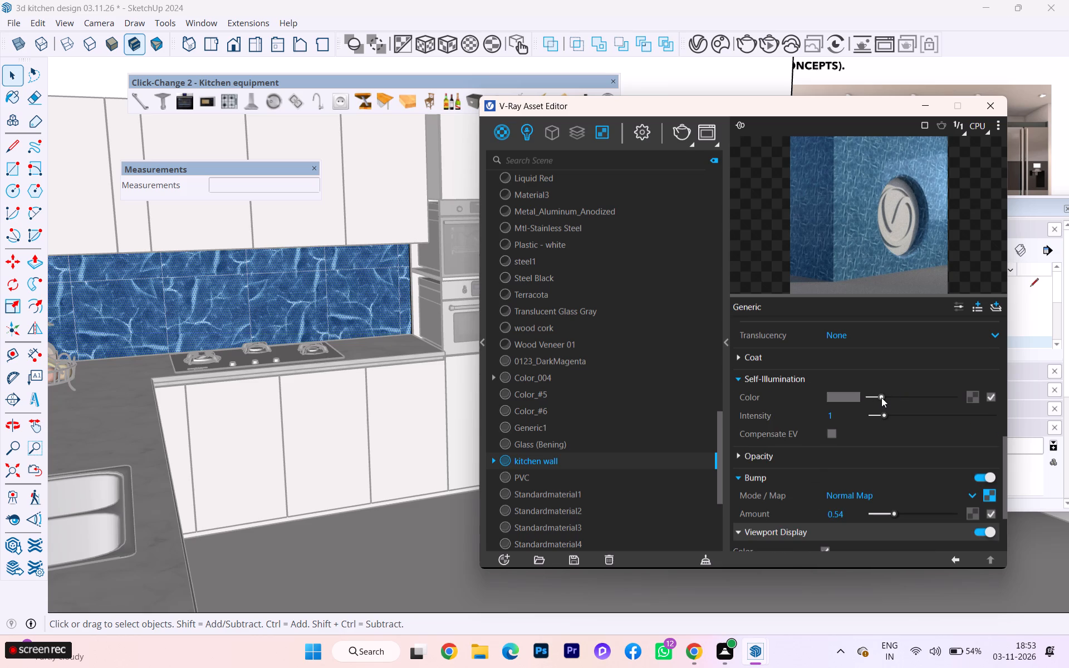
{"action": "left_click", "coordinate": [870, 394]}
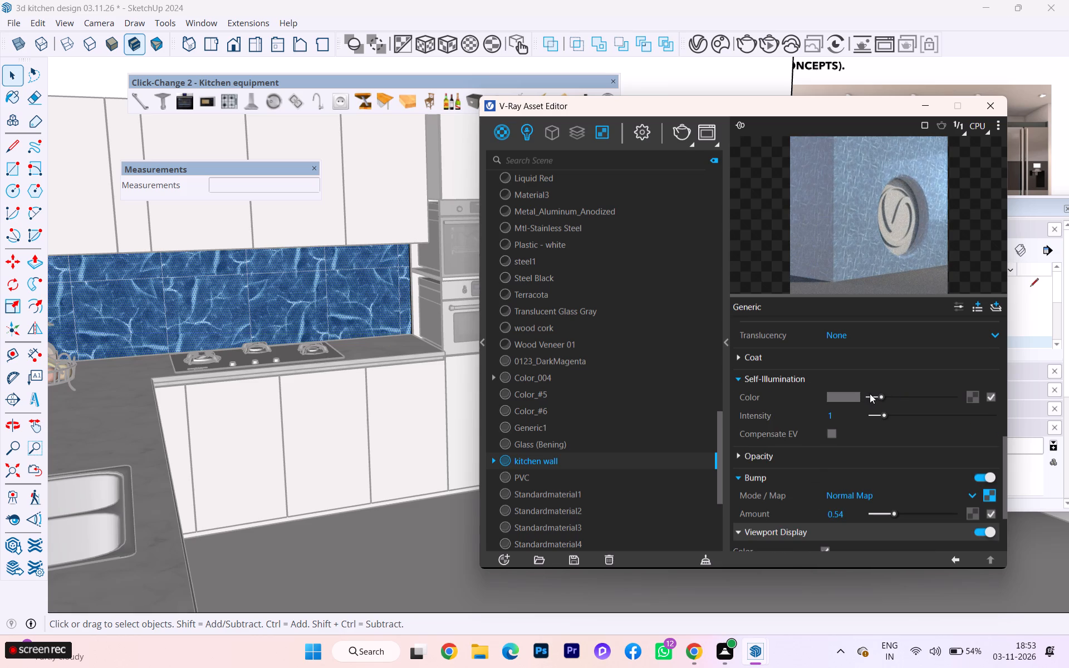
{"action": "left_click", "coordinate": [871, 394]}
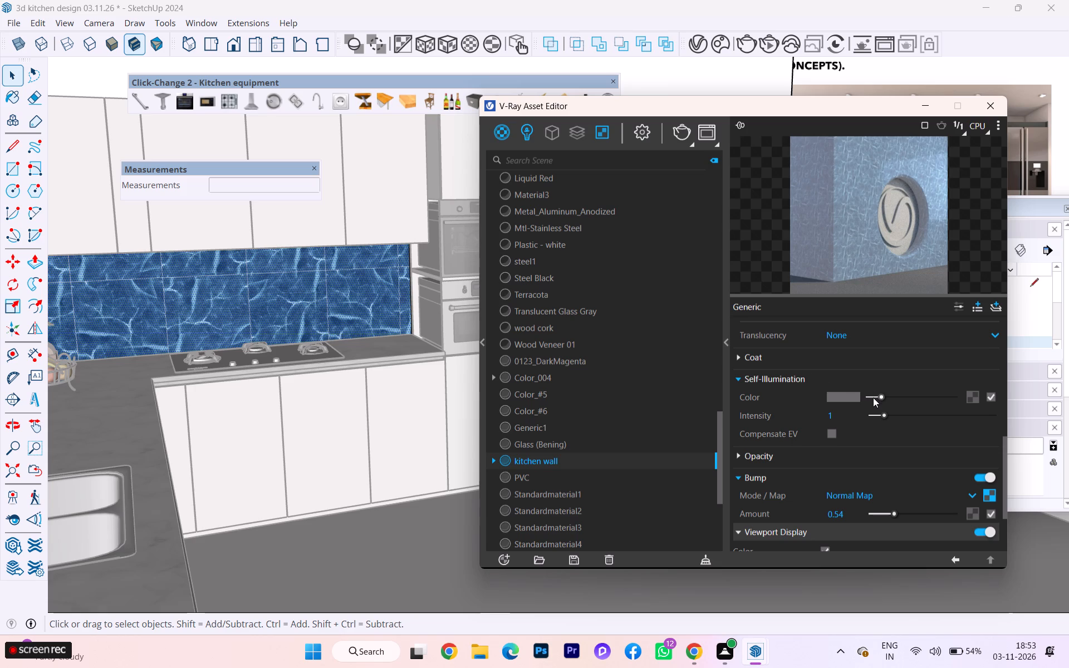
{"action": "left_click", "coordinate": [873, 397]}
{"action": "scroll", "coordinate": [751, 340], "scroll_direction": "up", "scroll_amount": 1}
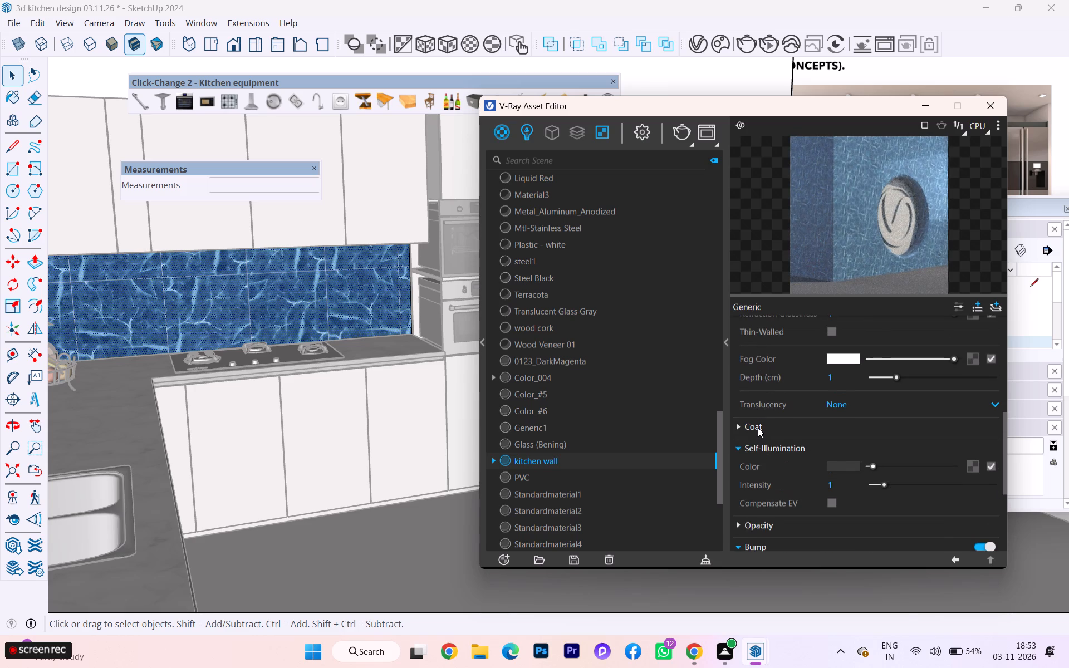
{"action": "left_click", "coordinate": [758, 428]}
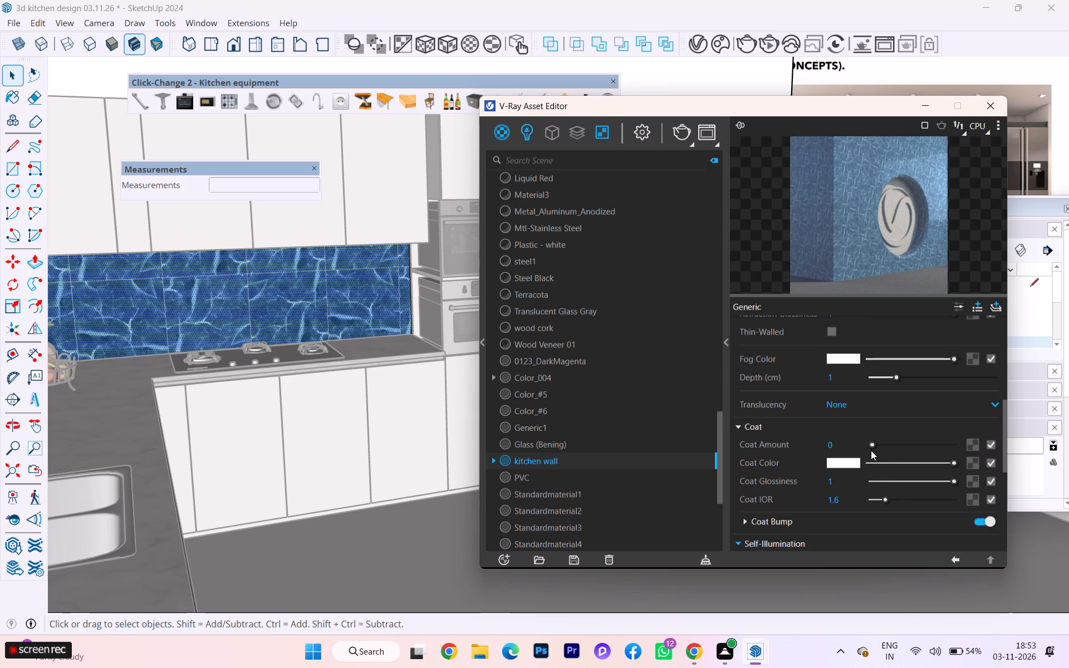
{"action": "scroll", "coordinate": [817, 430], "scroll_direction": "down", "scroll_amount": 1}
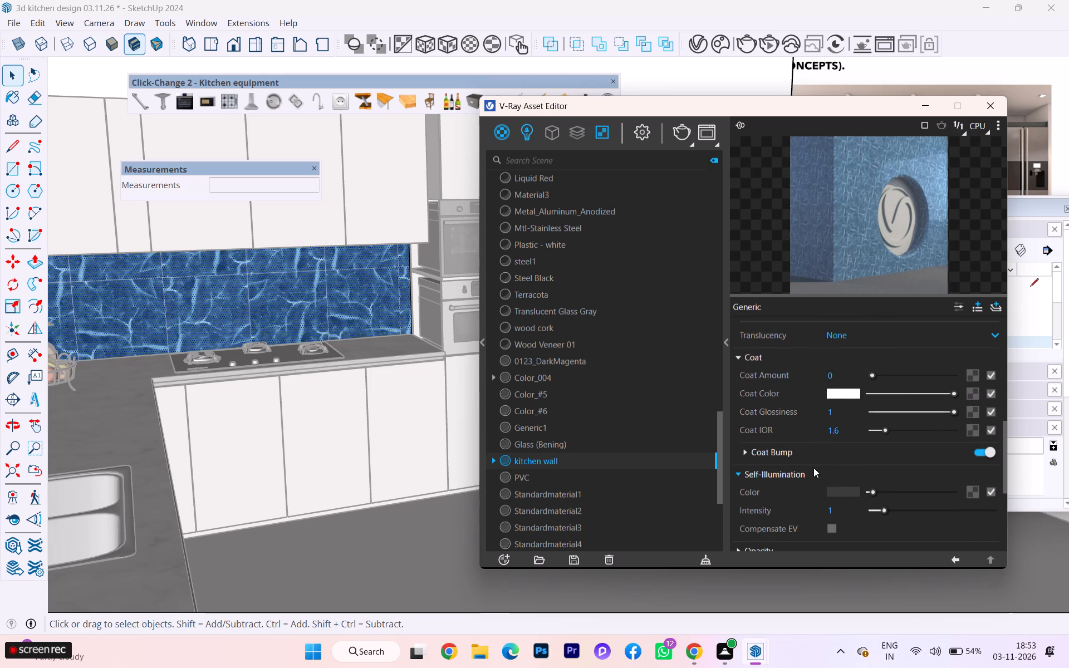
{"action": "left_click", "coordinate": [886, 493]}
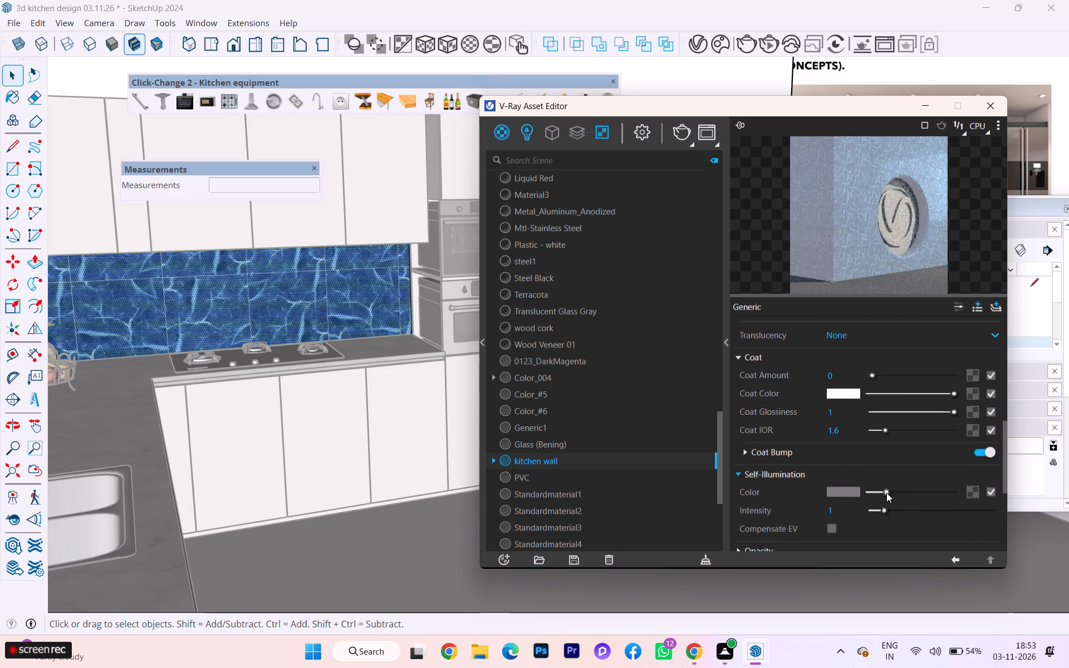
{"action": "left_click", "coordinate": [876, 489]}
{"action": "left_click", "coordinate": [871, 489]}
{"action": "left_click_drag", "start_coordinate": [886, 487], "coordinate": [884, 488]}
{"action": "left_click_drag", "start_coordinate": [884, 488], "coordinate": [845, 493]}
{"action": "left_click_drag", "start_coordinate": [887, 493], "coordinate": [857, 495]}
Examine the Tiles_Marble_Blue_01 layer of the kitchen wall material, including its reflection, refraction, coat, bump and viewport display settings.
{"action": "scroll", "coordinate": [823, 346], "scroll_direction": "up", "scroll_amount": 3}
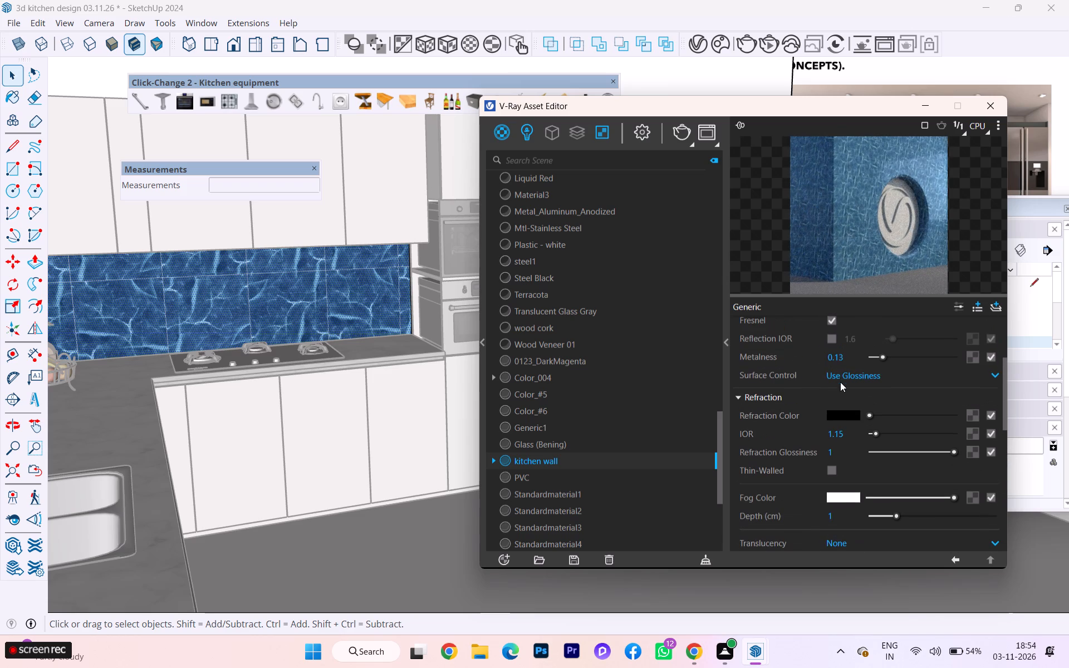
{"action": "scroll", "coordinate": [856, 419], "scroll_direction": "down", "scroll_amount": 1}
{"action": "scroll", "coordinate": [859, 465], "scroll_direction": "down", "scroll_amount": 3}
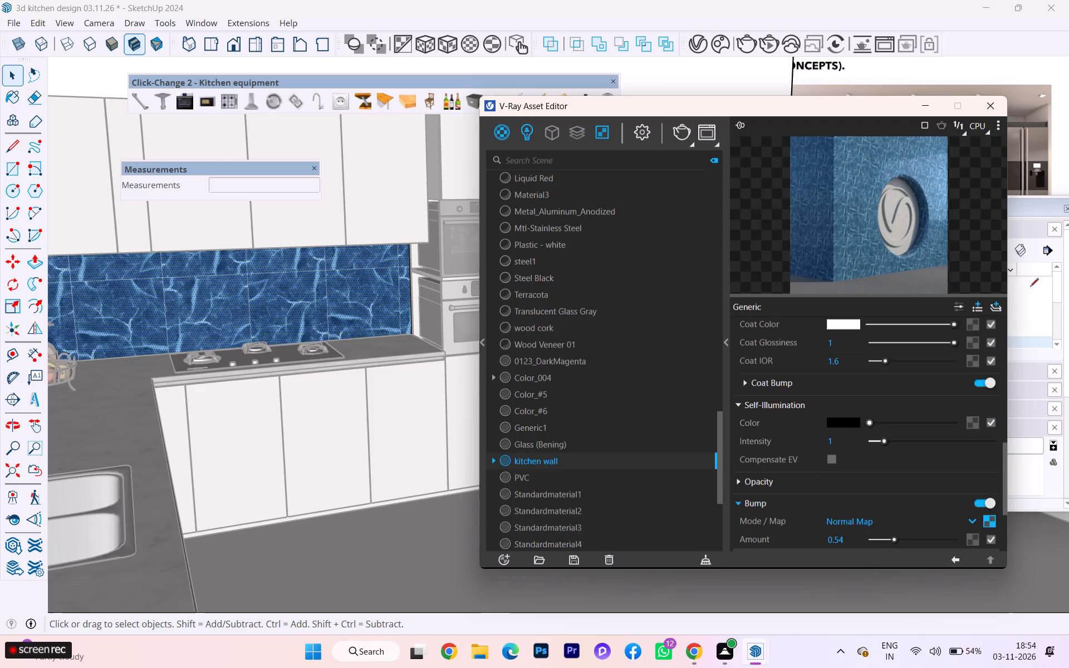
{"action": "scroll", "coordinate": [822, 455], "scroll_direction": "up", "scroll_amount": 4}
{"action": "scroll", "coordinate": [821, 451], "scroll_direction": "down", "scroll_amount": 1}
{"action": "scroll", "coordinate": [820, 443], "scroll_direction": "up", "scroll_amount": 3}
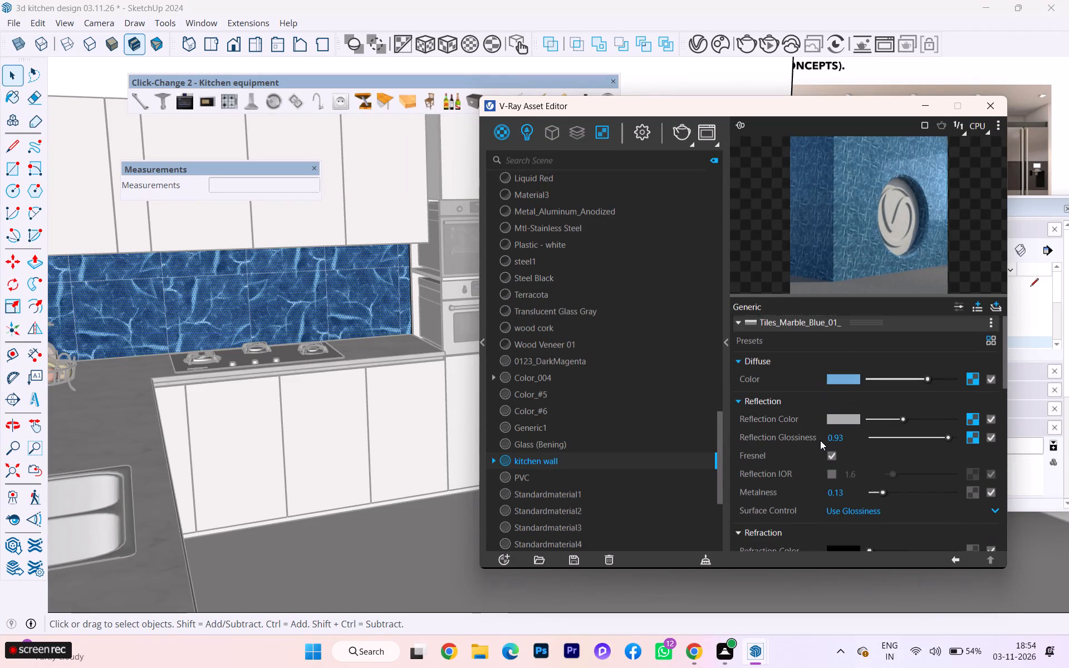
{"action": "scroll", "coordinate": [820, 440], "scroll_direction": "up", "scroll_amount": 3}
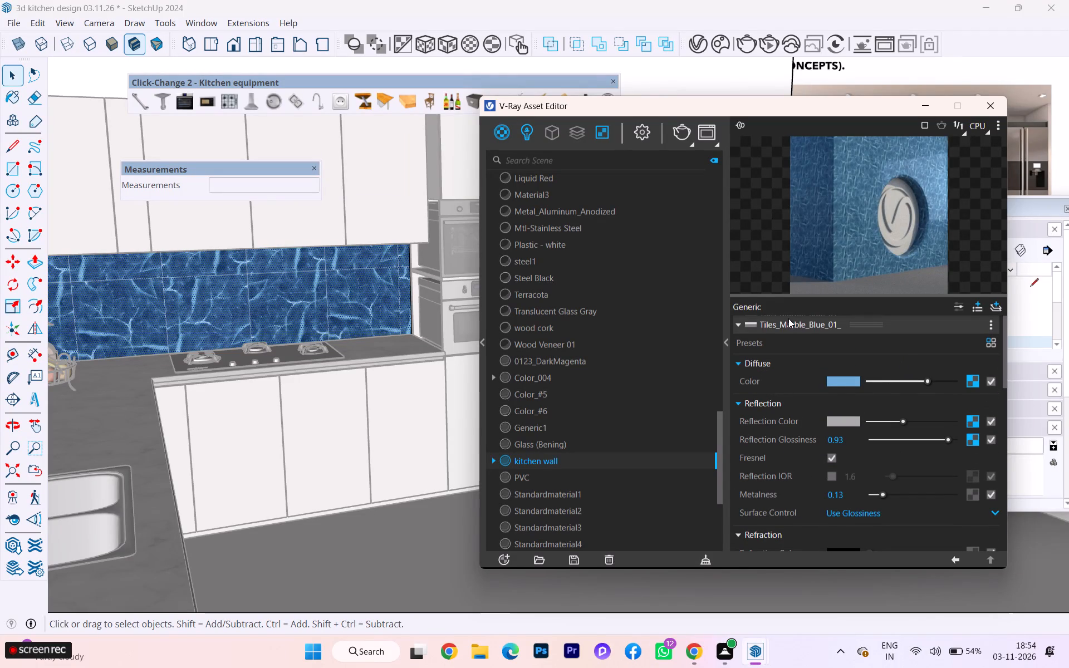
{"action": "left_click", "coordinate": [809, 321]}
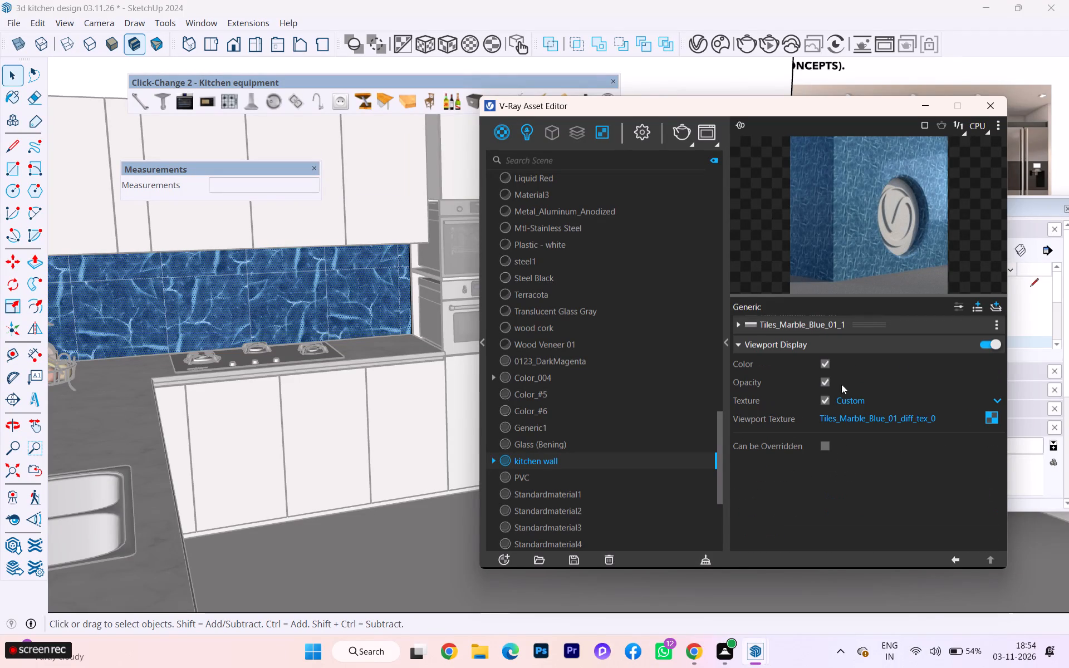
{"action": "left_click", "coordinate": [792, 415]}
{"action": "left_click", "coordinate": [784, 345]}
{"action": "left_click", "coordinate": [782, 341]}
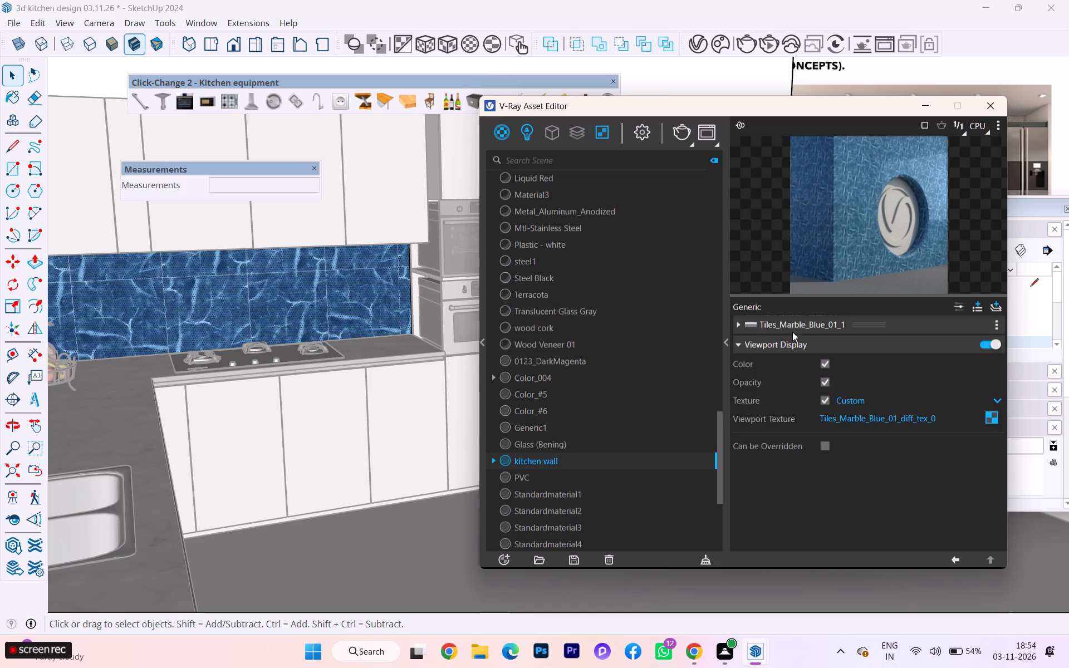
{"action": "left_click", "coordinate": [795, 326]}
{"action": "scroll", "coordinate": [761, 352], "scroll_direction": "up", "scroll_amount": 4}
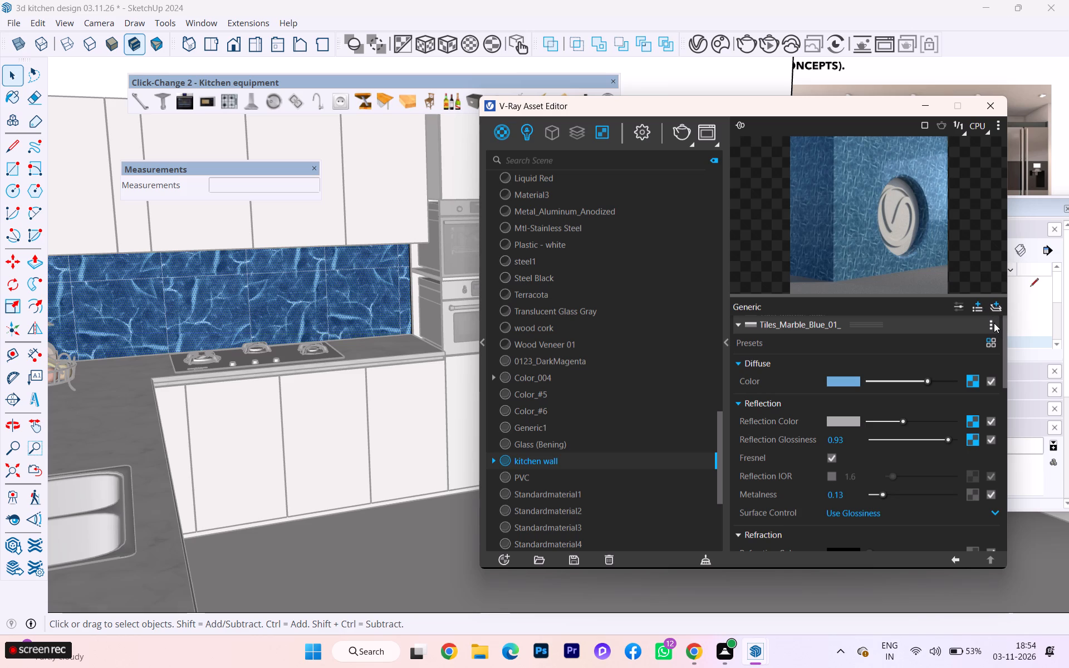
{"action": "left_click", "coordinate": [992, 323]}
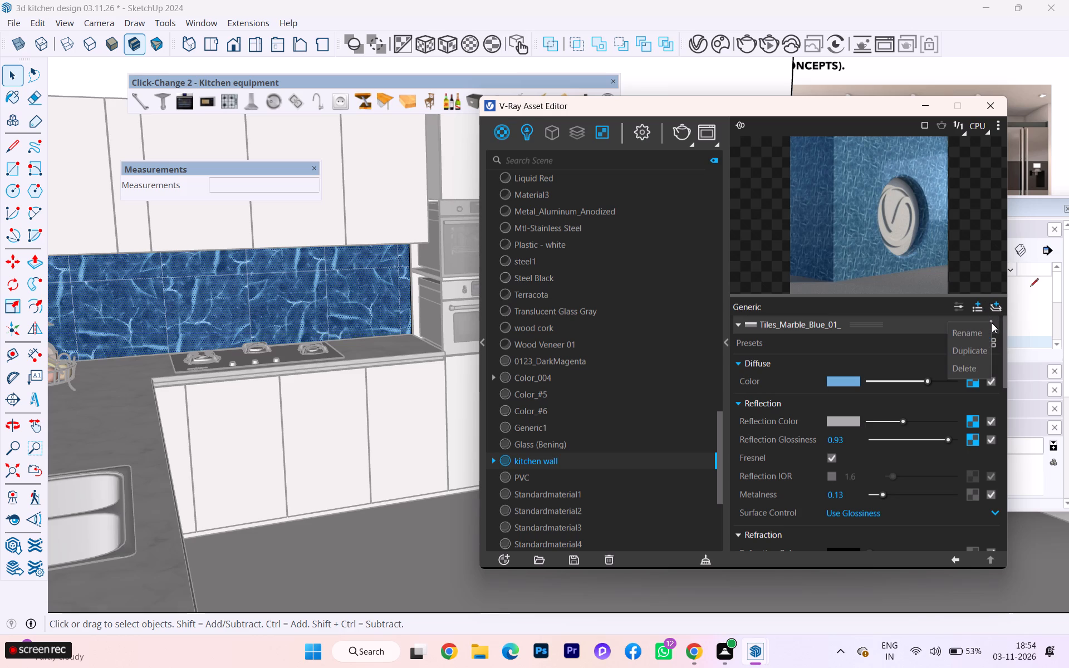
{"action": "left_click", "coordinate": [877, 327]}
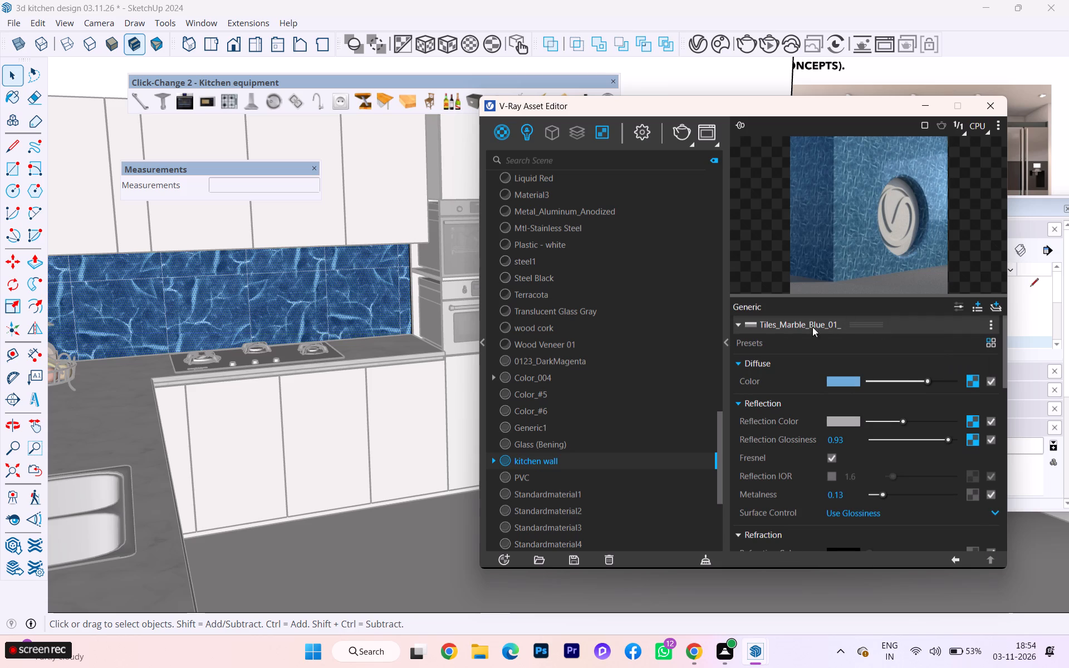
{"action": "left_click", "coordinate": [739, 320]}
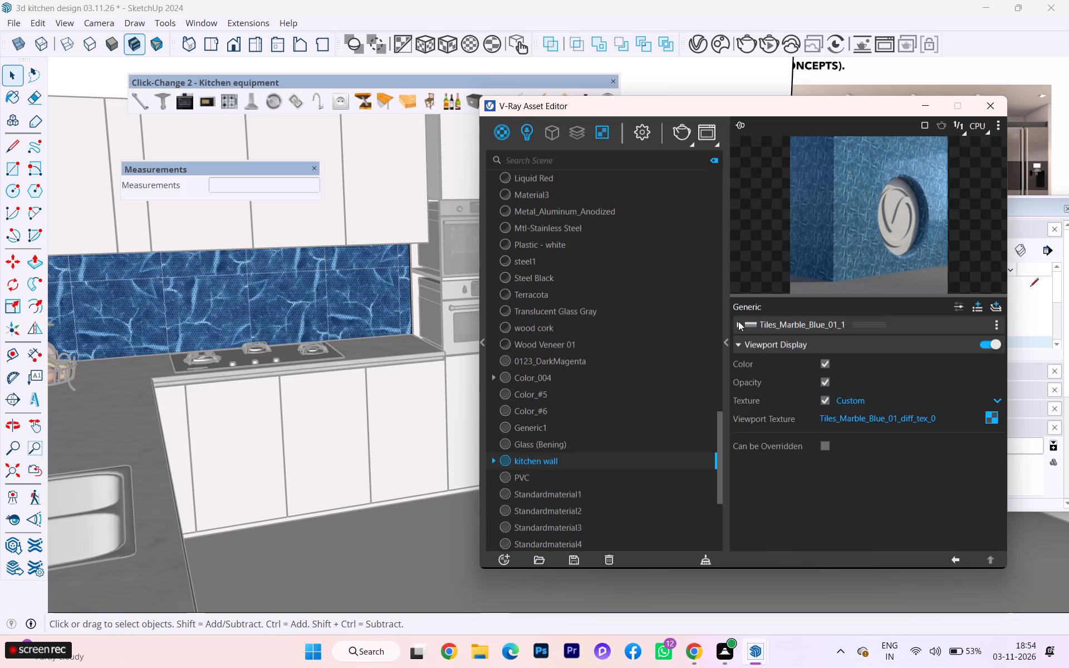
{"action": "left_click", "coordinate": [738, 321]}
{"action": "scroll", "coordinate": [852, 369], "scroll_direction": "down", "scroll_amount": 3}
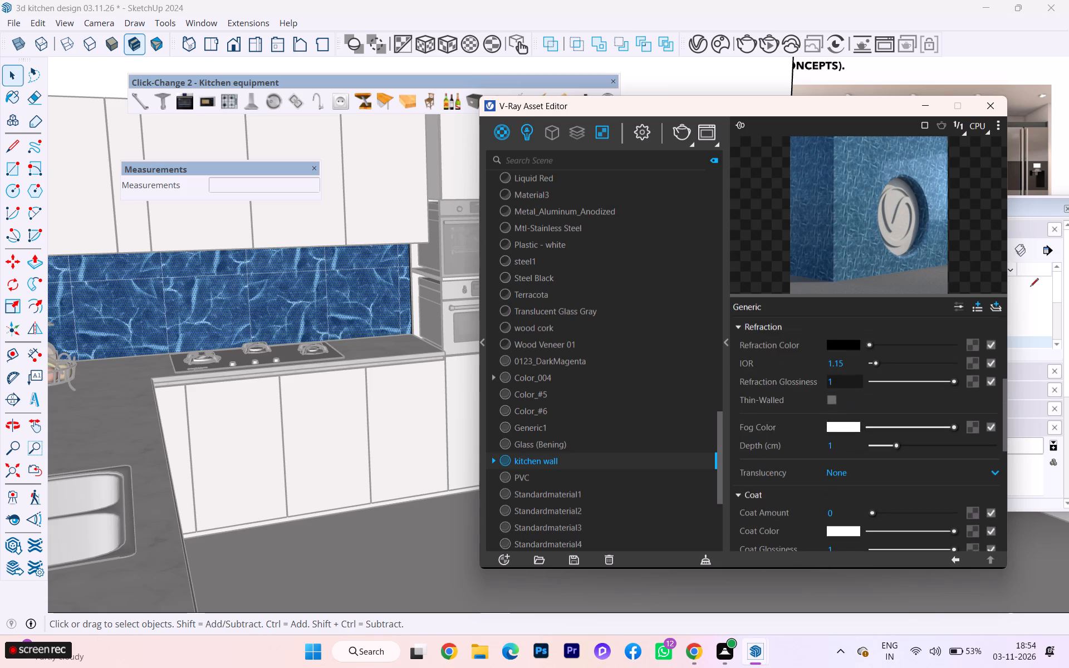
{"action": "scroll", "coordinate": [855, 377], "scroll_direction": "up", "scroll_amount": 3}
{"action": "scroll", "coordinate": [855, 377], "scroll_direction": "down", "scroll_amount": 3}
{"action": "scroll", "coordinate": [855, 377], "scroll_direction": "up", "scroll_amount": 2}
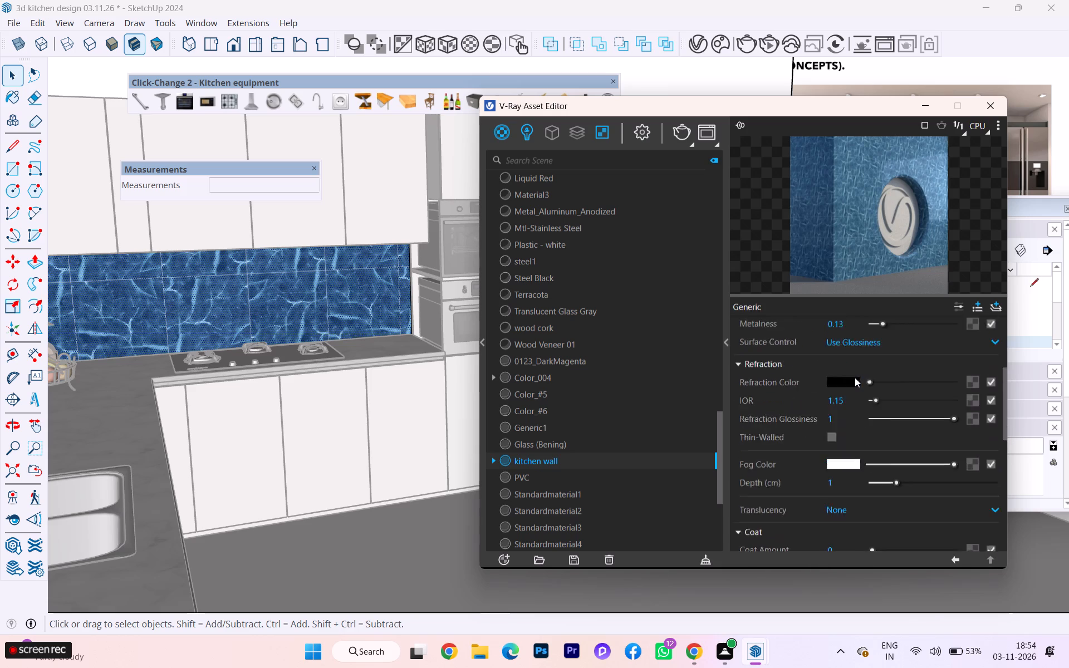
{"action": "scroll", "coordinate": [855, 377], "scroll_direction": "up", "scroll_amount": 1}
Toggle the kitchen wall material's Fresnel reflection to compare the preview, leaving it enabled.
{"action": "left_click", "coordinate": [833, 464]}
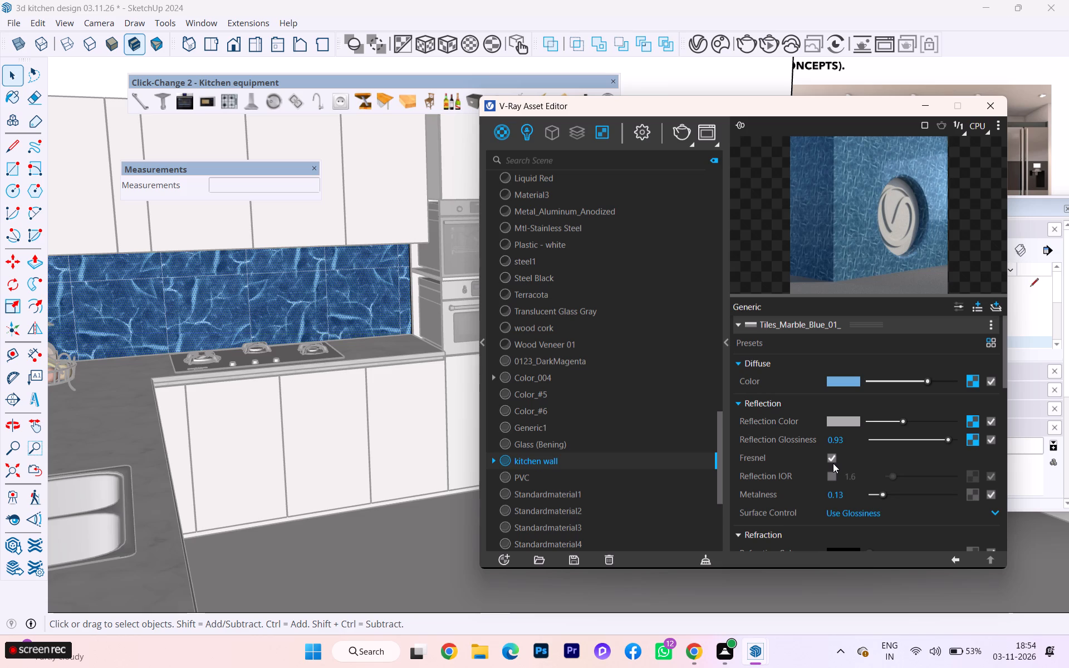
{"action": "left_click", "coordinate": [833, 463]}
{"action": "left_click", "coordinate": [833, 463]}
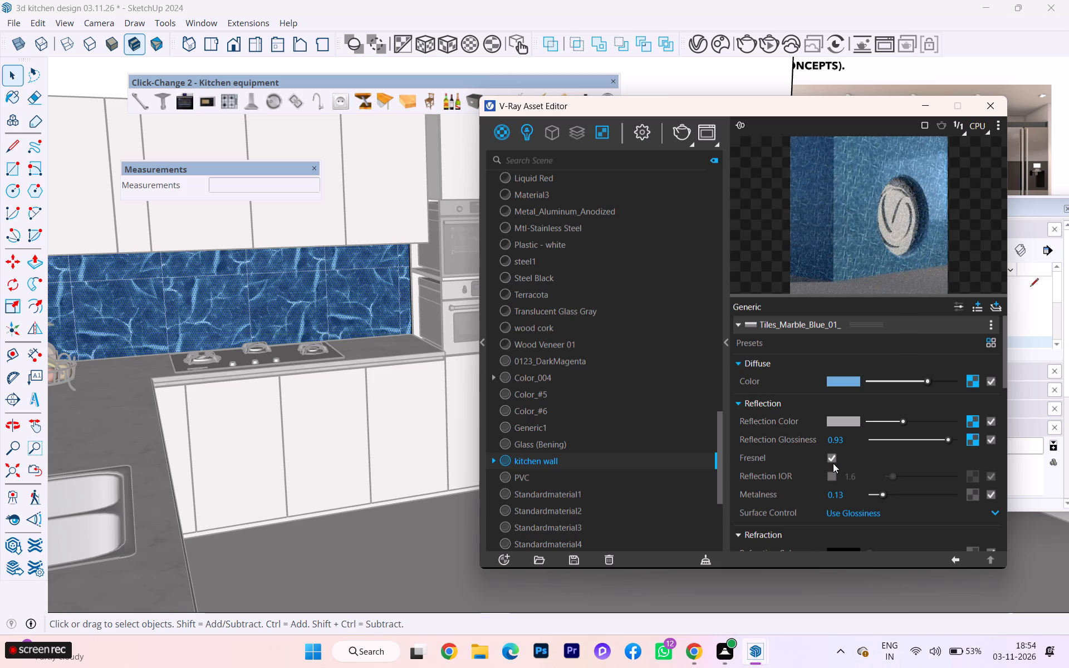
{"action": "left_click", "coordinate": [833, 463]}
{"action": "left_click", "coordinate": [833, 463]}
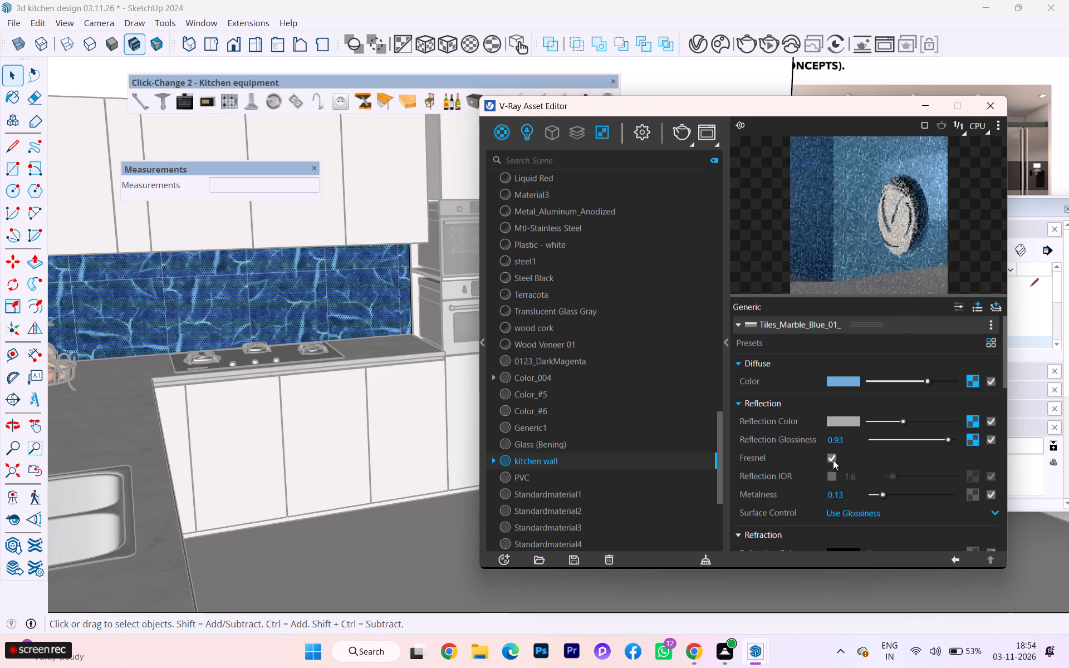
Review the kitchen wall material's translucency options and its coat, self-illumination, bump, viewport display and reflection settings.
{"action": "scroll", "coordinate": [833, 439], "scroll_direction": "down", "scroll_amount": 5}
{"action": "scroll", "coordinate": [826, 431], "scroll_direction": "up", "scroll_amount": 1}
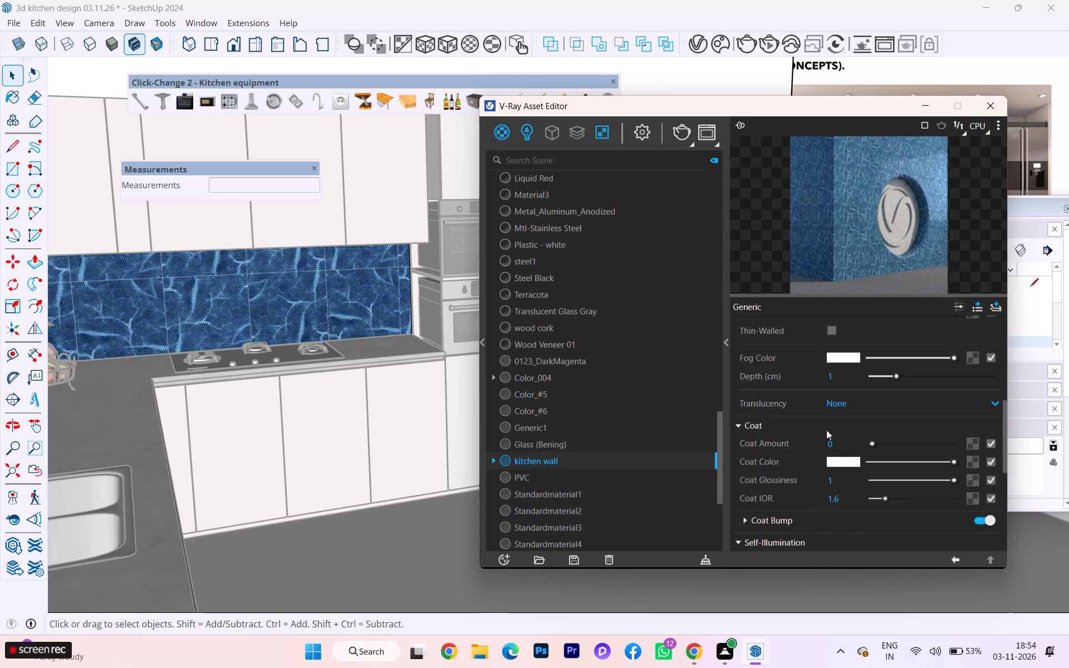
{"action": "scroll", "coordinate": [826, 430], "scroll_direction": "down", "scroll_amount": 2}
{"action": "scroll", "coordinate": [826, 430], "scroll_direction": "up", "scroll_amount": 2}
{"action": "left_click", "coordinate": [994, 400]}
{"action": "left_click", "coordinate": [994, 400]}
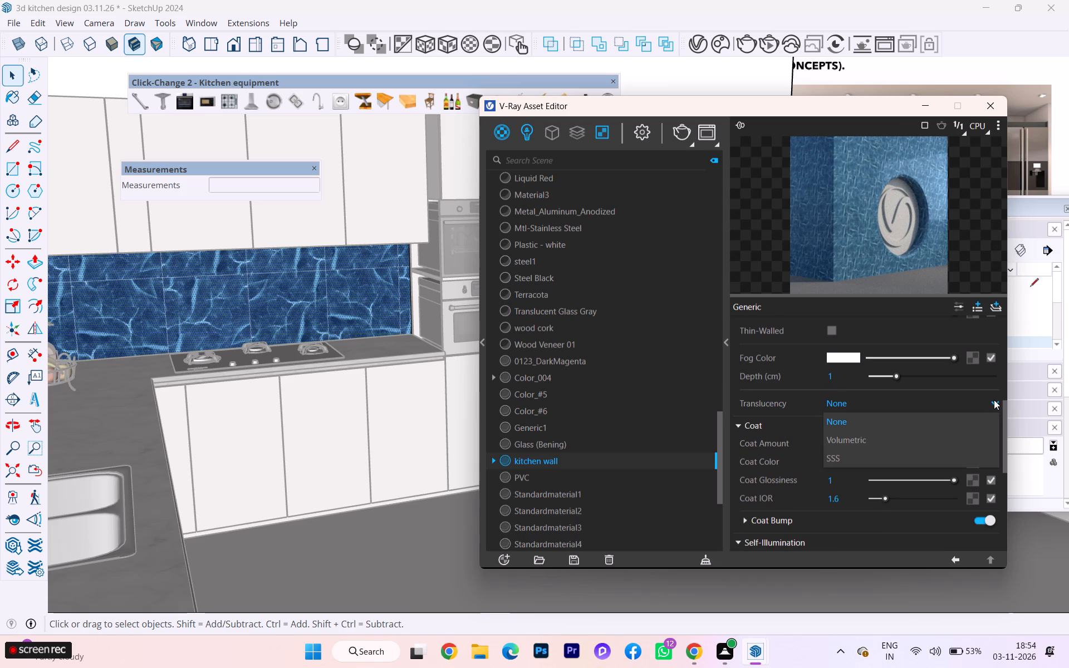
{"action": "scroll", "coordinate": [802, 407], "scroll_direction": "down", "scroll_amount": 3}
{"action": "scroll", "coordinate": [802, 407], "scroll_direction": "up", "scroll_amount": 2}
{"action": "scroll", "coordinate": [802, 407], "scroll_direction": "down", "scroll_amount": 2}
{"action": "scroll", "coordinate": [807, 419], "scroll_direction": "up", "scroll_amount": 1}
{"action": "scroll", "coordinate": [807, 419], "scroll_direction": "down", "scroll_amount": 1}
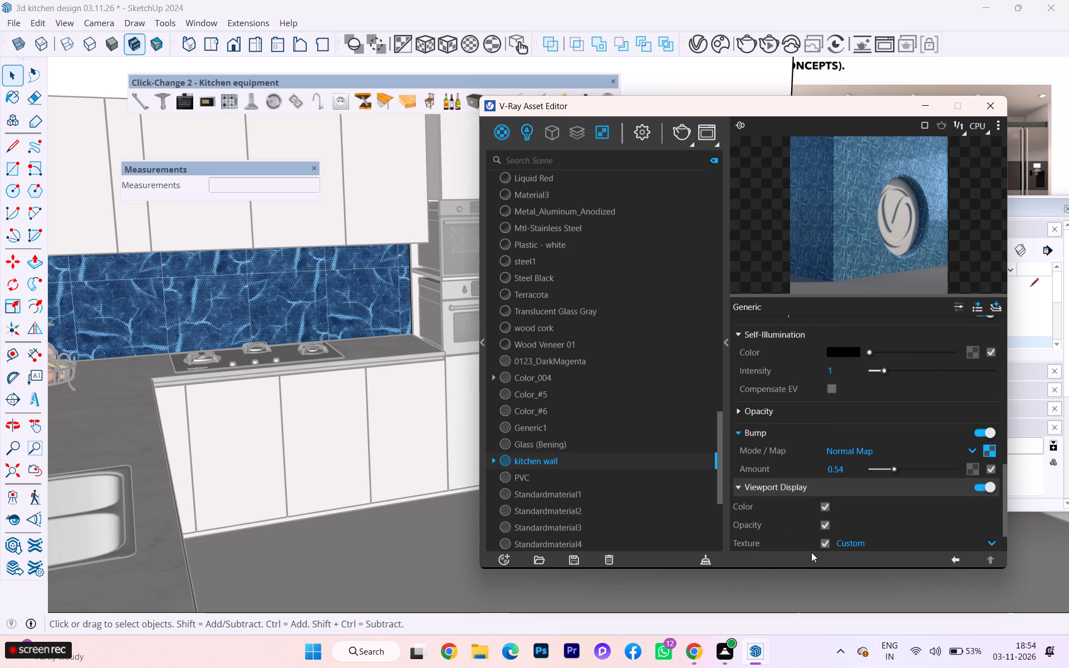
{"action": "scroll", "coordinate": [803, 533], "scroll_direction": "down", "scroll_amount": 3}
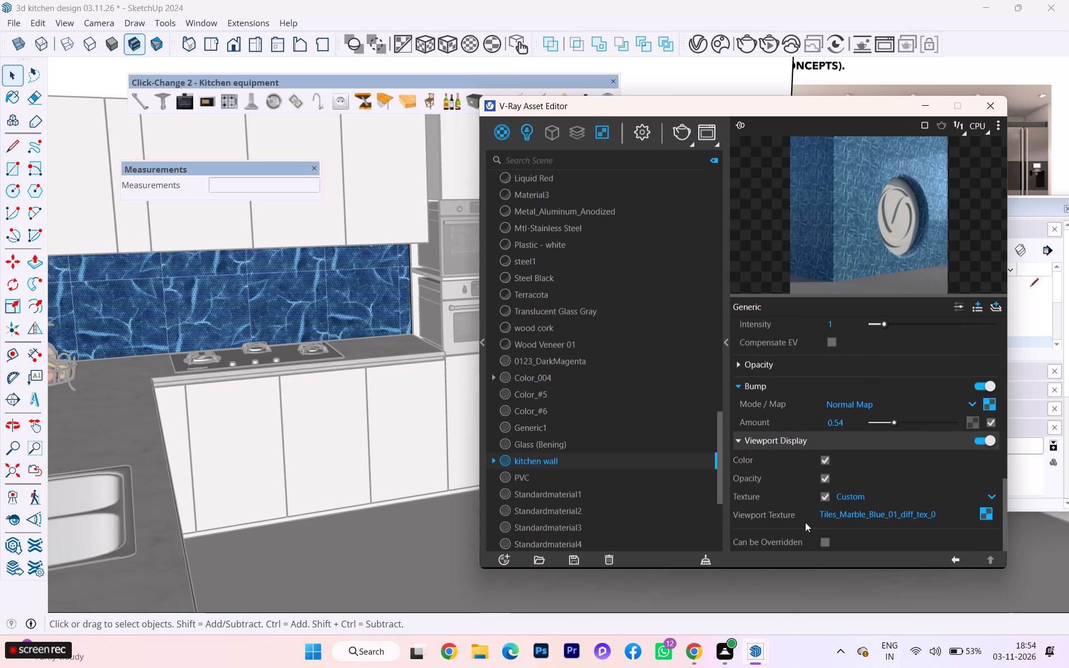
{"action": "scroll", "coordinate": [805, 522], "scroll_direction": "down", "scroll_amount": 1}
{"action": "scroll", "coordinate": [832, 401], "scroll_direction": "up", "scroll_amount": 1}
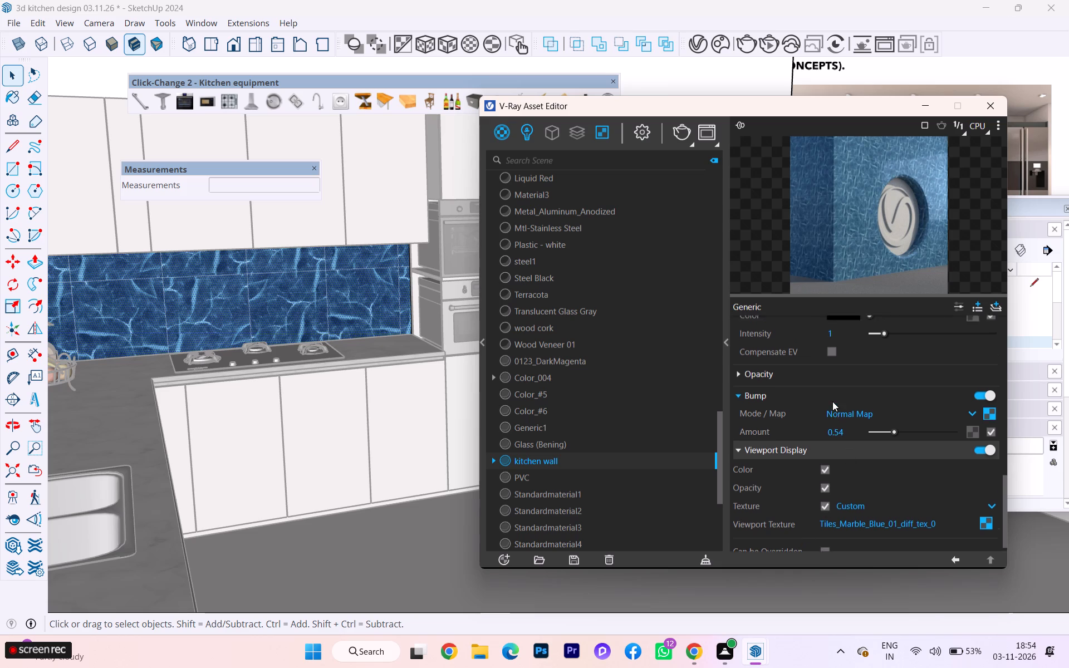
{"action": "scroll", "coordinate": [832, 401], "scroll_direction": "up", "scroll_amount": 1}
{"action": "scroll", "coordinate": [820, 414], "scroll_direction": "down", "scroll_amount": 1}
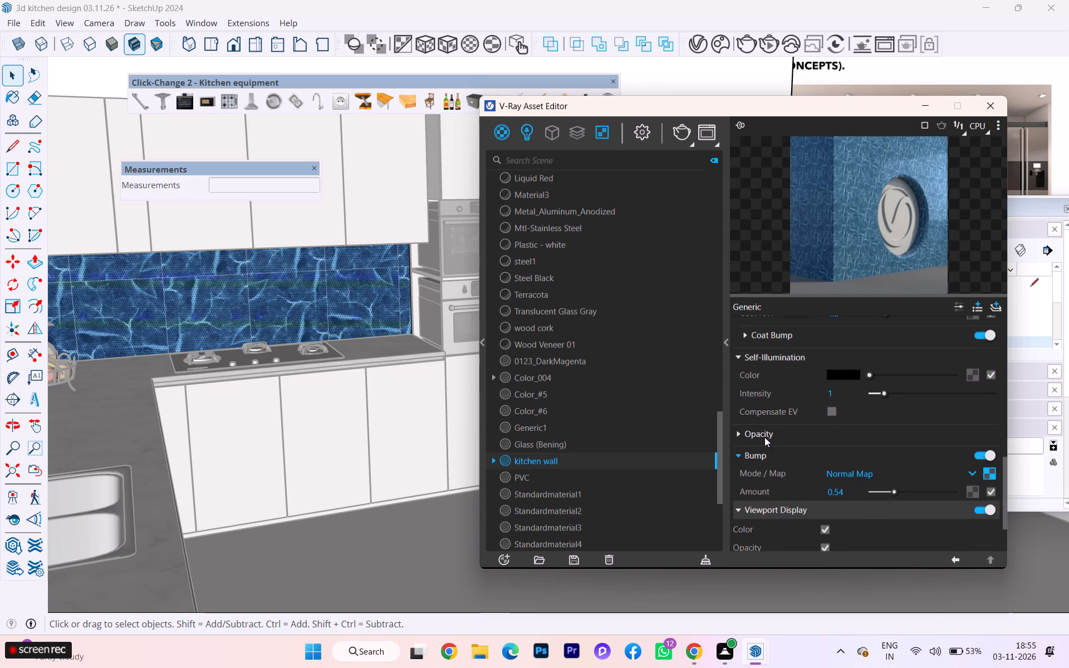
{"action": "scroll", "coordinate": [764, 435], "scroll_direction": "down", "scroll_amount": 3}
{"action": "scroll", "coordinate": [764, 433], "scroll_direction": "up", "scroll_amount": 3}
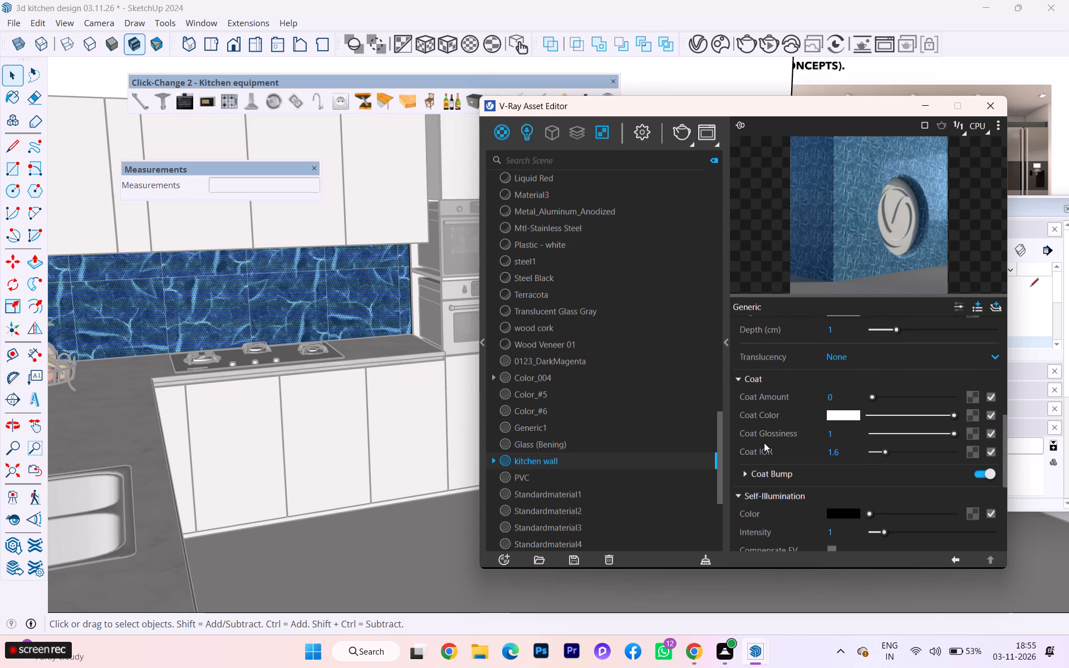
{"action": "scroll", "coordinate": [764, 443], "scroll_direction": "up", "scroll_amount": 2}
{"action": "scroll", "coordinate": [764, 443], "scroll_direction": "down", "scroll_amount": 1}
{"action": "scroll", "coordinate": [764, 443], "scroll_direction": "up", "scroll_amount": 3}
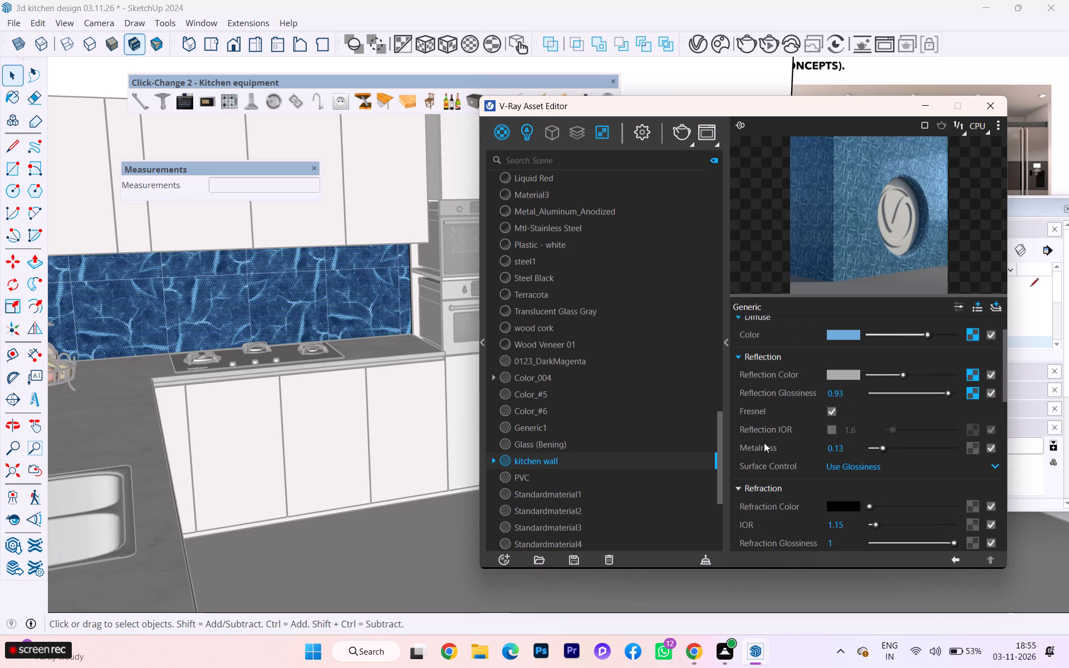
Review the kitchen wall material's reflection, self-illumination, bump and viewport display settings, including its viewport texture options.
{"action": "scroll", "coordinate": [764, 443], "scroll_direction": "up", "scroll_amount": 4}
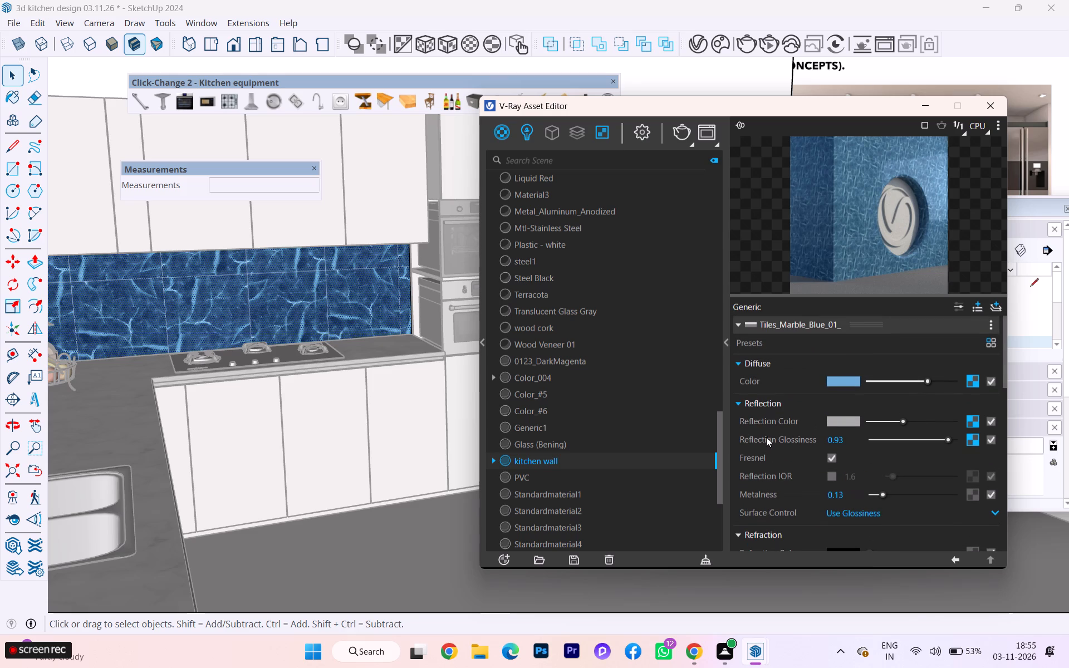
{"action": "scroll", "coordinate": [758, 374], "scroll_direction": "down", "scroll_amount": 8}
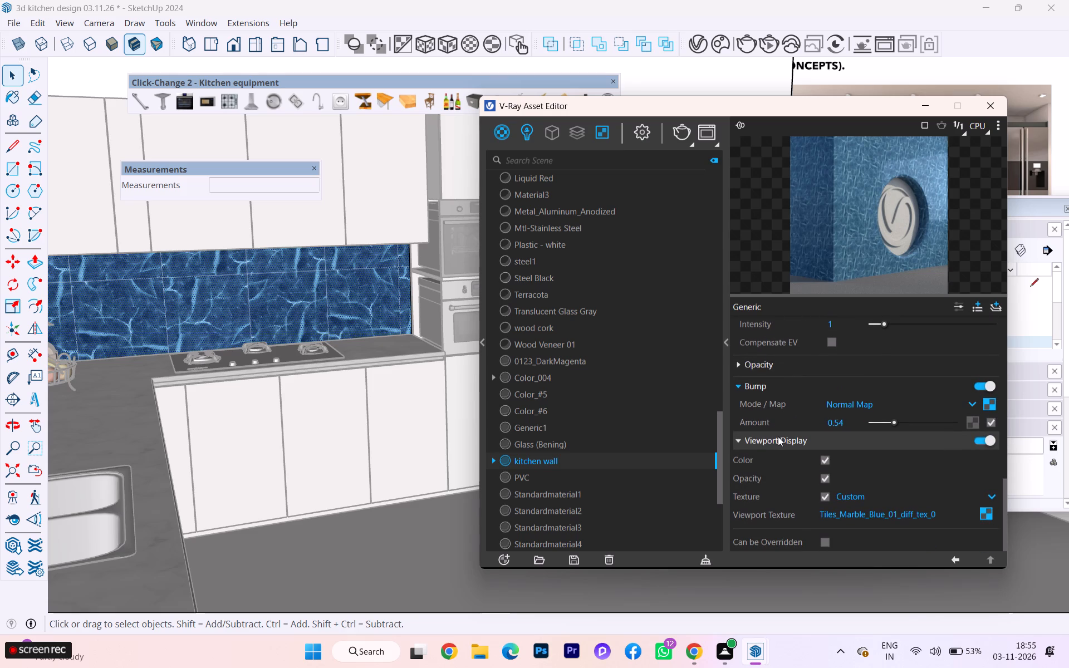
{"action": "scroll", "coordinate": [779, 448], "scroll_direction": "down", "scroll_amount": 1}
{"action": "scroll", "coordinate": [808, 494], "scroll_direction": "down", "scroll_amount": 1}
{"action": "left_click", "coordinate": [864, 495]}
{"action": "left_click", "coordinate": [864, 495]}
{"action": "scroll", "coordinate": [799, 467], "scroll_direction": "down", "scroll_amount": 4}
{"action": "scroll", "coordinate": [799, 467], "scroll_direction": "up", "scroll_amount": 1}
{"action": "scroll", "coordinate": [800, 499], "scroll_direction": "down", "scroll_amount": 5}
{"action": "scroll", "coordinate": [778, 448], "scroll_direction": "up", "scroll_amount": 1}
{"action": "left_click", "coordinate": [955, 562]}
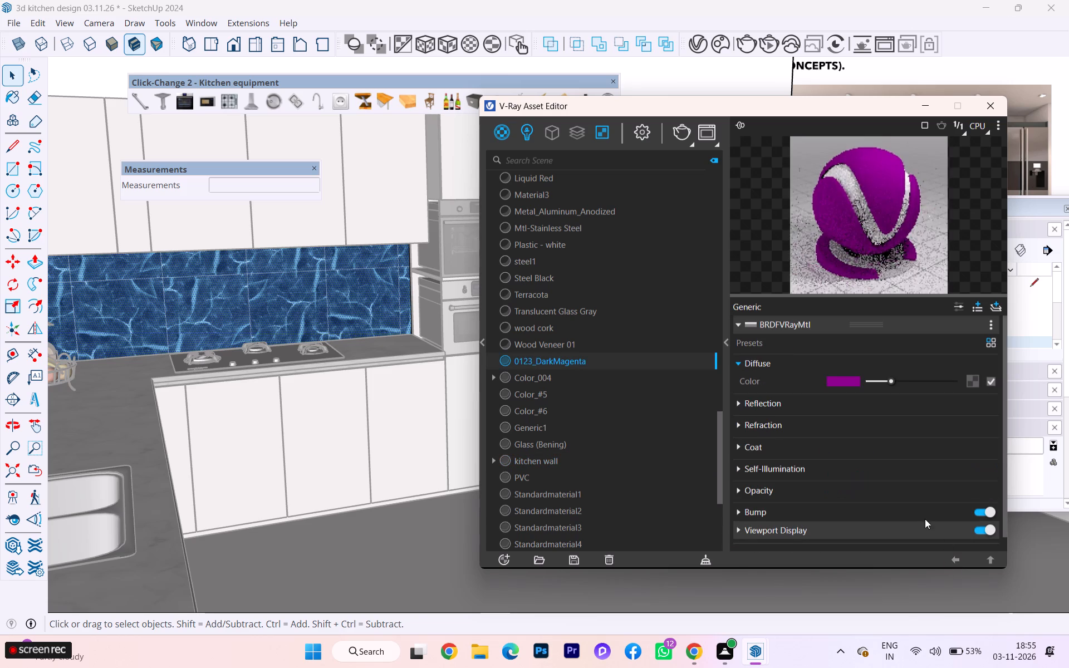
{"action": "scroll", "coordinate": [842, 446], "scroll_direction": "down", "scroll_amount": 2}
{"action": "scroll", "coordinate": [842, 446], "scroll_direction": "up", "scroll_amount": 5}
{"action": "scroll", "coordinate": [842, 445], "scroll_direction": "down", "scroll_amount": 1}
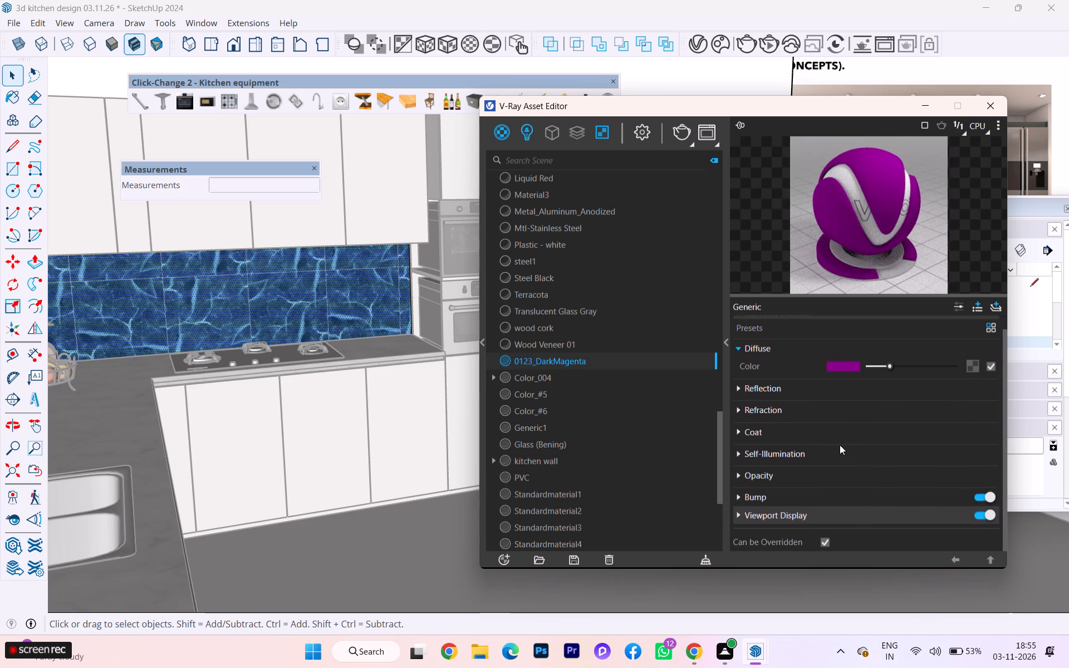
Change the kitchen wall material's bump mode to Bump Map.
{"action": "left_click", "coordinate": [553, 458]}
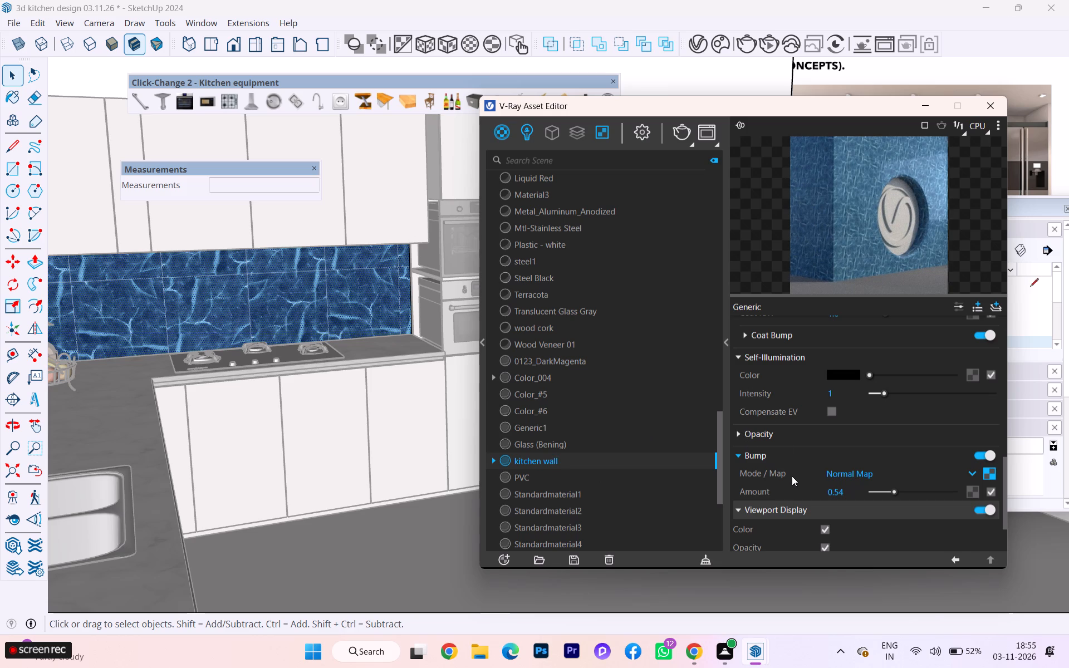
{"action": "left_click", "coordinate": [866, 470]}
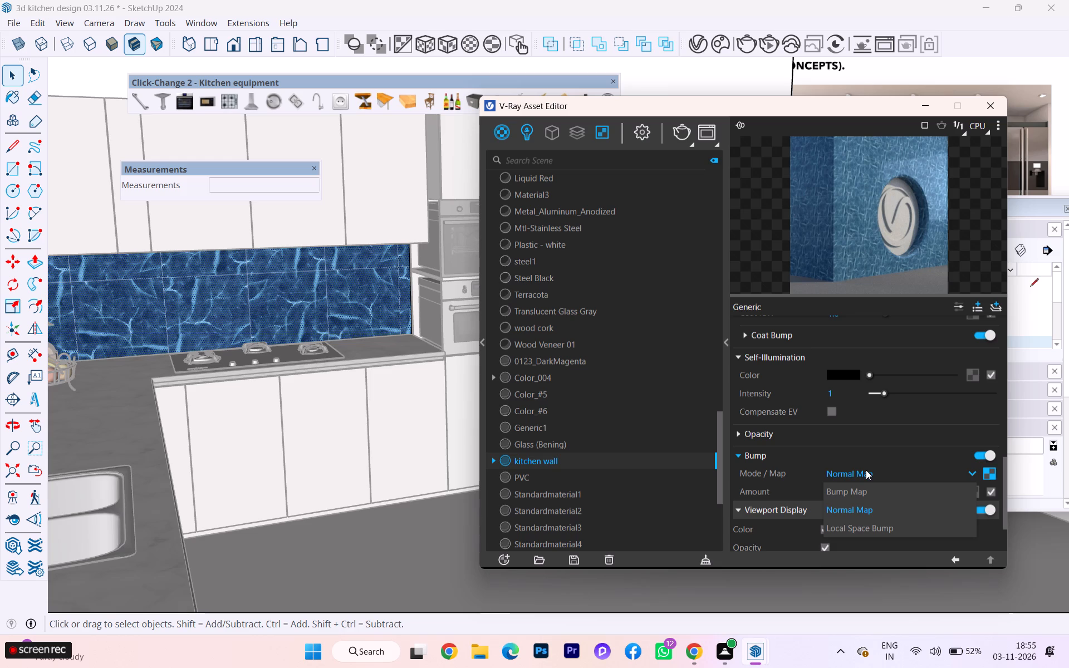
{"action": "left_click", "coordinate": [863, 489]}
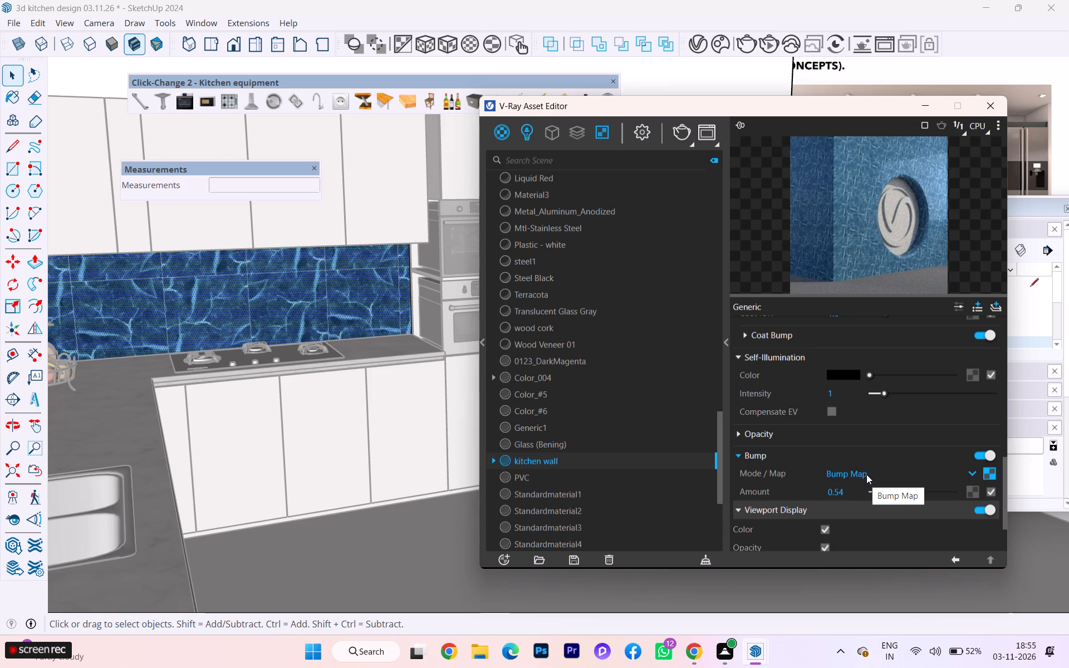
Apply the kitchen wall material to the selected backsplash face behind the stove.
{"action": "right_click", "coordinate": [586, 461]}
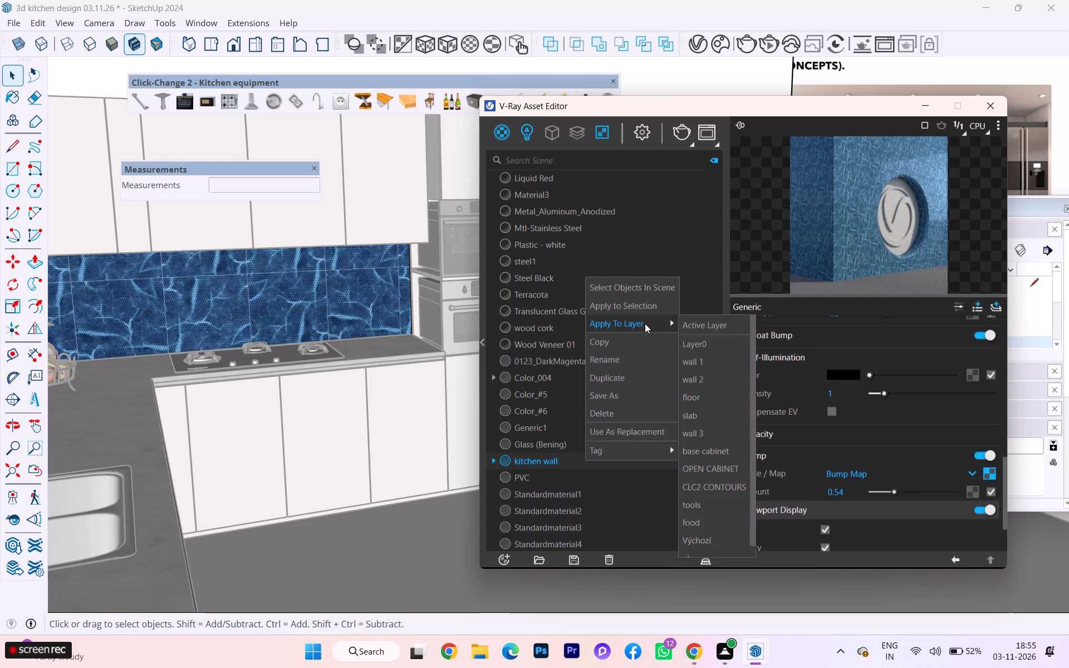
{"action": "left_click", "coordinate": [674, 301]}
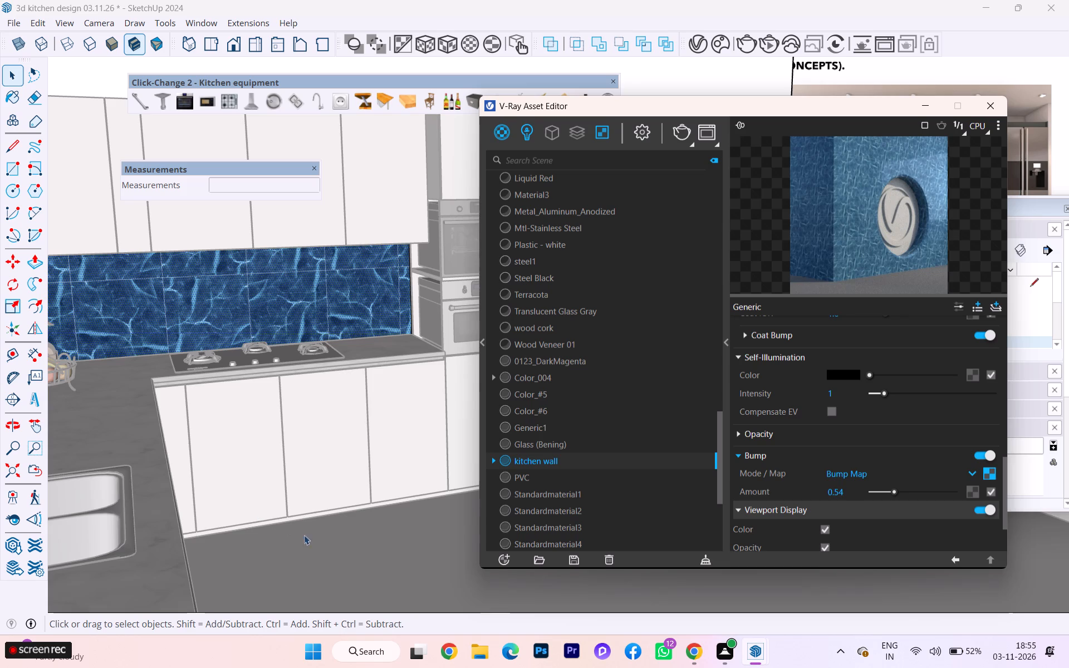
Inspect the blue marble backsplash from the sink side to the stove corner, selecting the tiled face behind the stove.
{"action": "left_click", "coordinate": [315, 537]}
{"action": "scroll", "coordinate": [450, 489], "scroll_direction": "down", "scroll_amount": 1}
{"action": "middle_click_drag", "start_coordinate": [434, 498], "coordinate": [134, 518]}
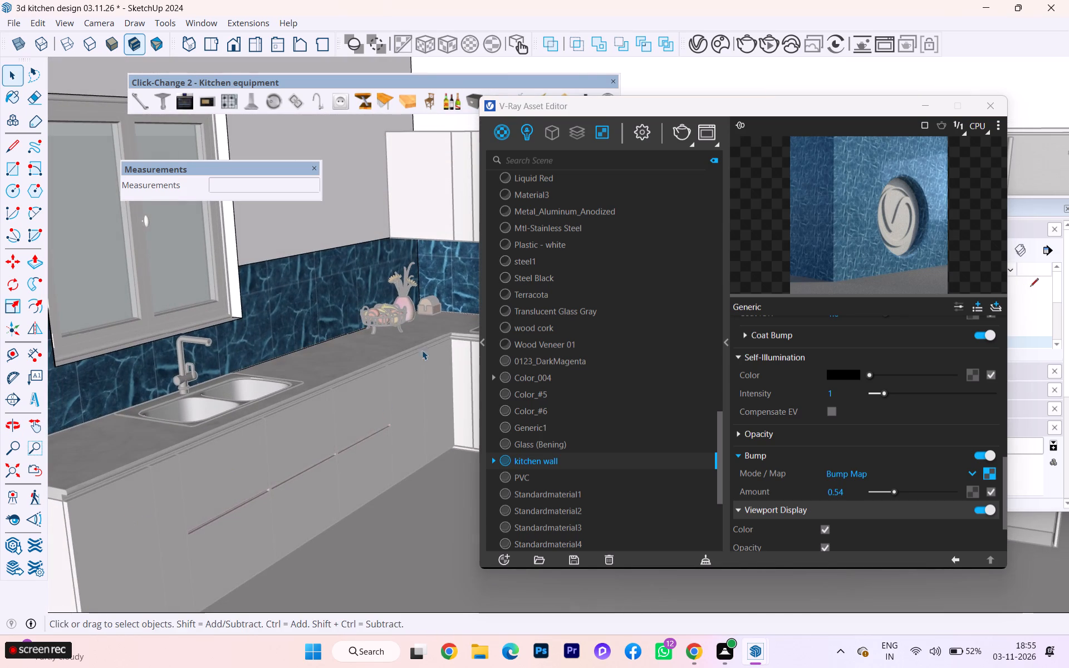
{"action": "scroll", "coordinate": [414, 342], "scroll_direction": "down", "scroll_amount": 4}
{"action": "middle_click_drag", "start_coordinate": [389, 337], "coordinate": [535, 328]}
{"action": "scroll", "coordinate": [383, 306], "scroll_direction": "up", "scroll_amount": 2}
{"action": "scroll", "coordinate": [378, 306], "scroll_direction": "down", "scroll_amount": 3}
{"action": "scroll", "coordinate": [378, 306], "scroll_direction": "up", "scroll_amount": 4}
{"action": "scroll", "coordinate": [414, 335], "scroll_direction": "down", "scroll_amount": 1}
{"action": "scroll", "coordinate": [416, 336], "scroll_direction": "up", "scroll_amount": 1}
{"action": "scroll", "coordinate": [416, 336], "scroll_direction": "down", "scroll_amount": 1}
{"action": "scroll", "coordinate": [417, 336], "scroll_direction": "up", "scroll_amount": 3}
{"action": "scroll", "coordinate": [429, 325], "scroll_direction": "down", "scroll_amount": 1}
{"action": "scroll", "coordinate": [429, 325], "scroll_direction": "up", "scroll_amount": 6}
{"action": "scroll", "coordinate": [431, 320], "scroll_direction": "down", "scroll_amount": 1}
{"action": "scroll", "coordinate": [431, 320], "scroll_direction": "up", "scroll_amount": 6}
{"action": "scroll", "coordinate": [431, 320], "scroll_direction": "down", "scroll_amount": 1}
{"action": "scroll", "coordinate": [431, 320], "scroll_direction": "up", "scroll_amount": 1}
{"action": "left_click", "coordinate": [428, 310]}
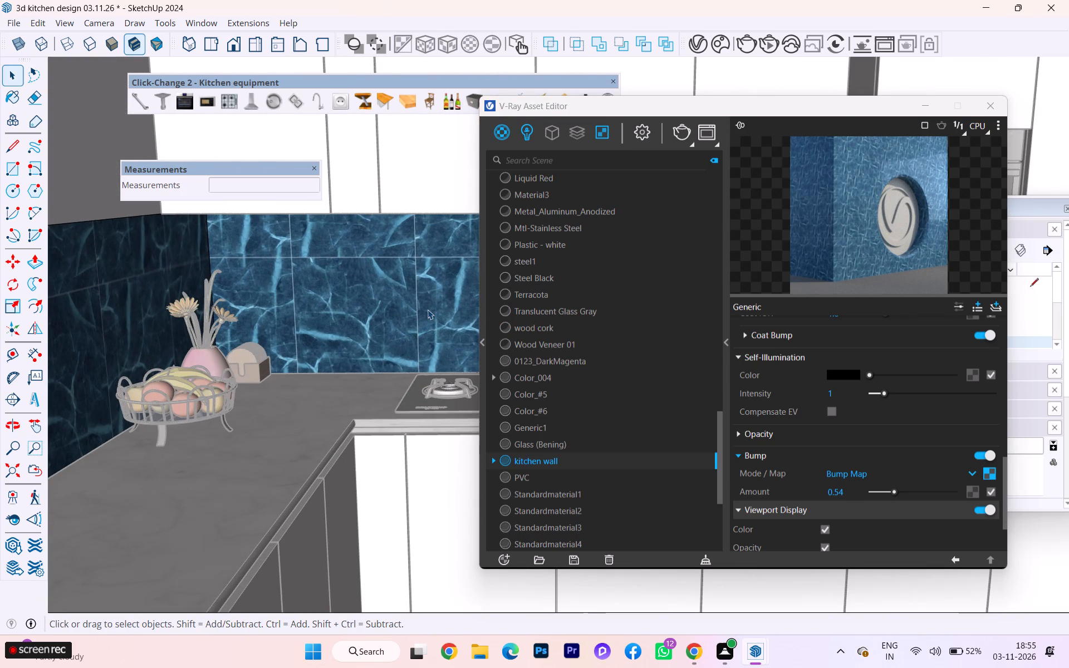
{"action": "double_click", "coordinate": [428, 308]}
{"action": "left_click", "coordinate": [418, 306]}
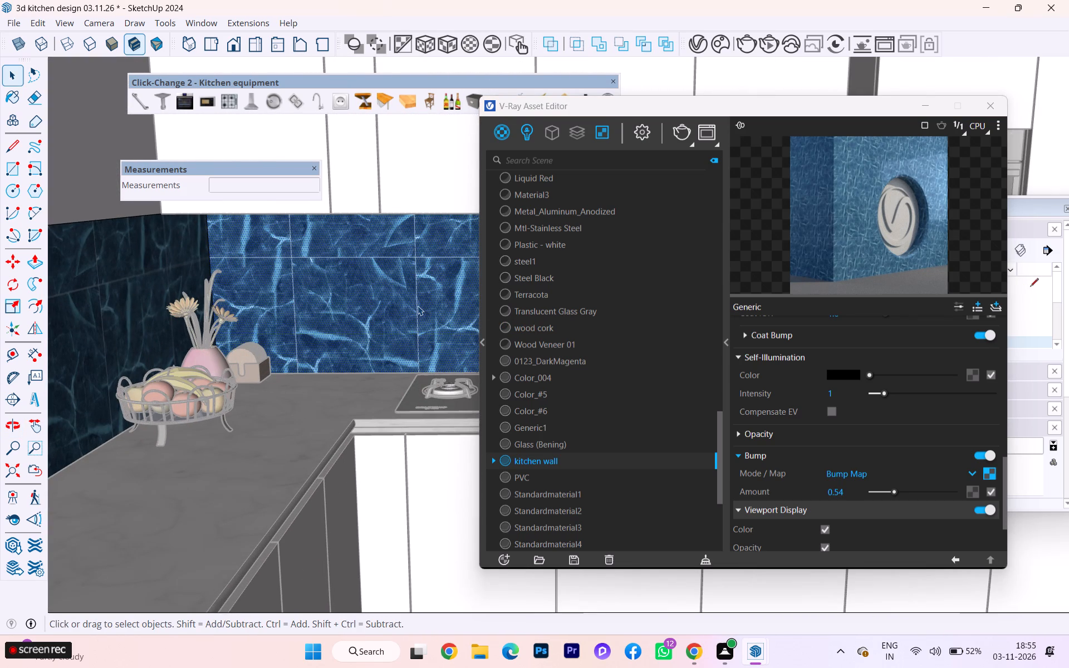
Examine the kitchen wall material's opacity, bump and viewport display settings.
{"action": "scroll", "coordinate": [768, 468], "scroll_direction": "down", "scroll_amount": 1}
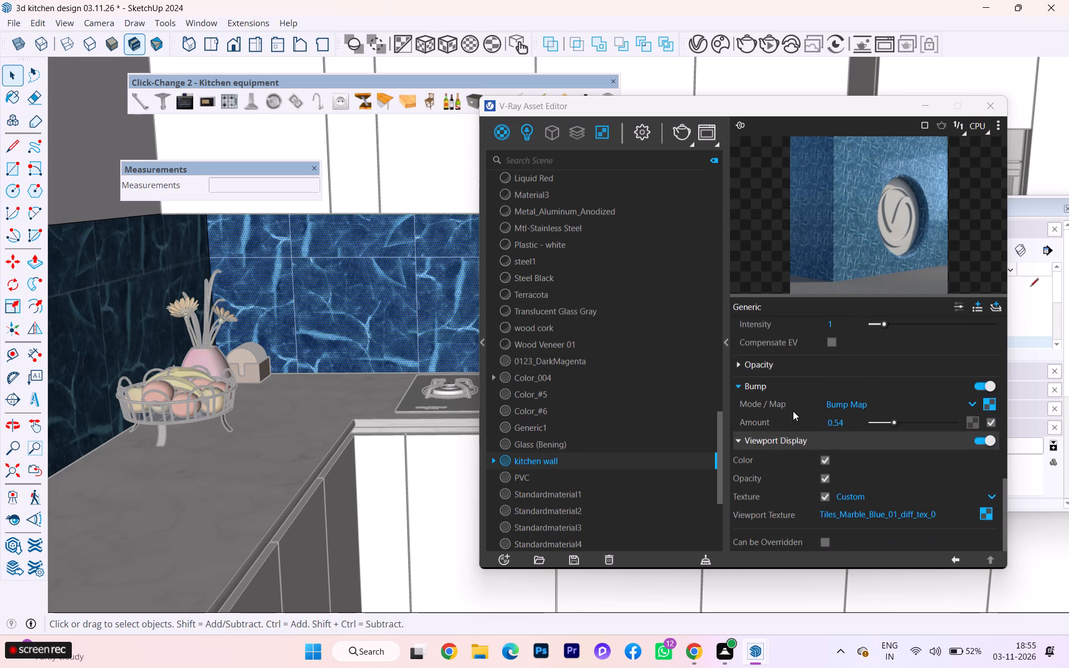
{"action": "left_click", "coordinate": [759, 362]}
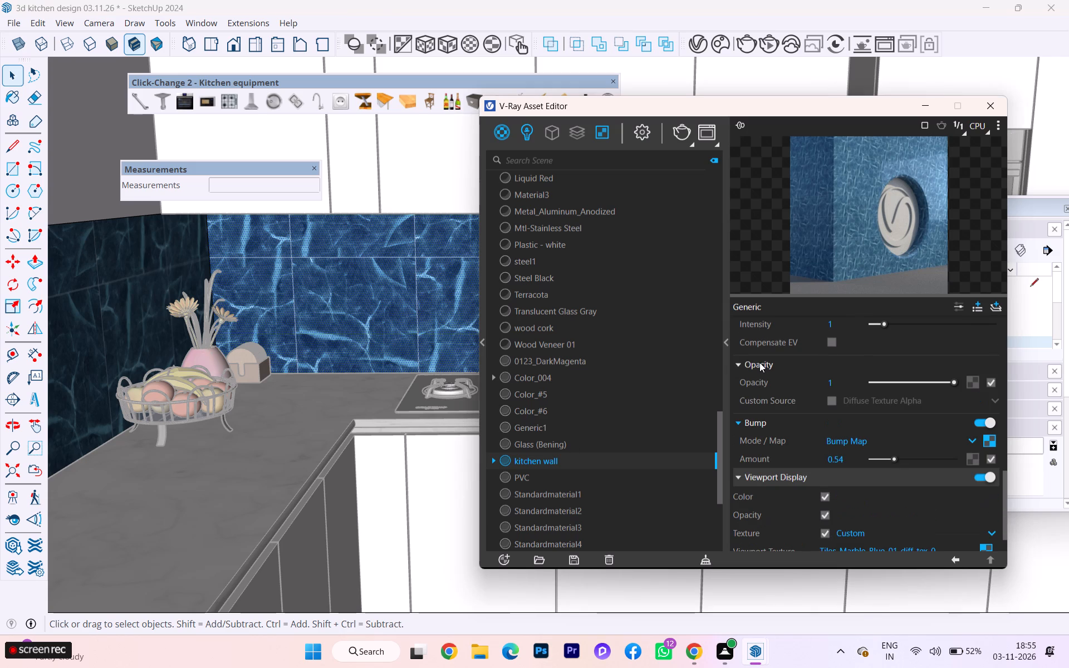
{"action": "left_click", "coordinate": [759, 362]}
{"action": "scroll", "coordinate": [802, 499], "scroll_direction": "down", "scroll_amount": 1}
{"action": "scroll", "coordinate": [815, 516], "scroll_direction": "up", "scroll_amount": 1}
{"action": "scroll", "coordinate": [815, 517], "scroll_direction": "down", "scroll_amount": 3}
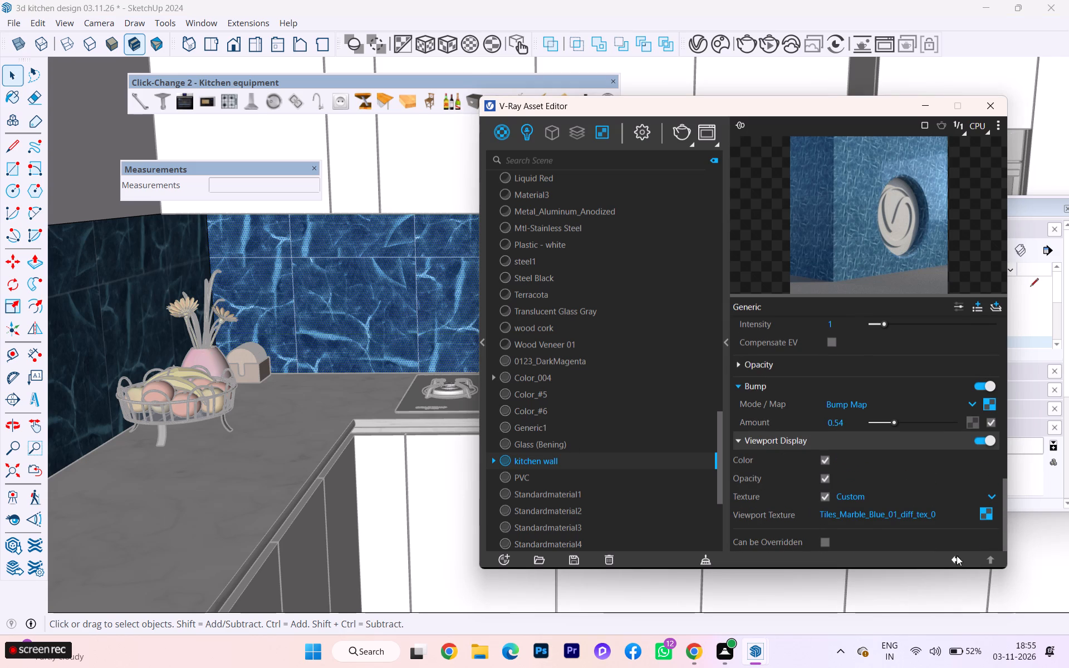
{"action": "left_click", "coordinate": [957, 556]}
{"action": "left_click", "coordinate": [957, 556]}
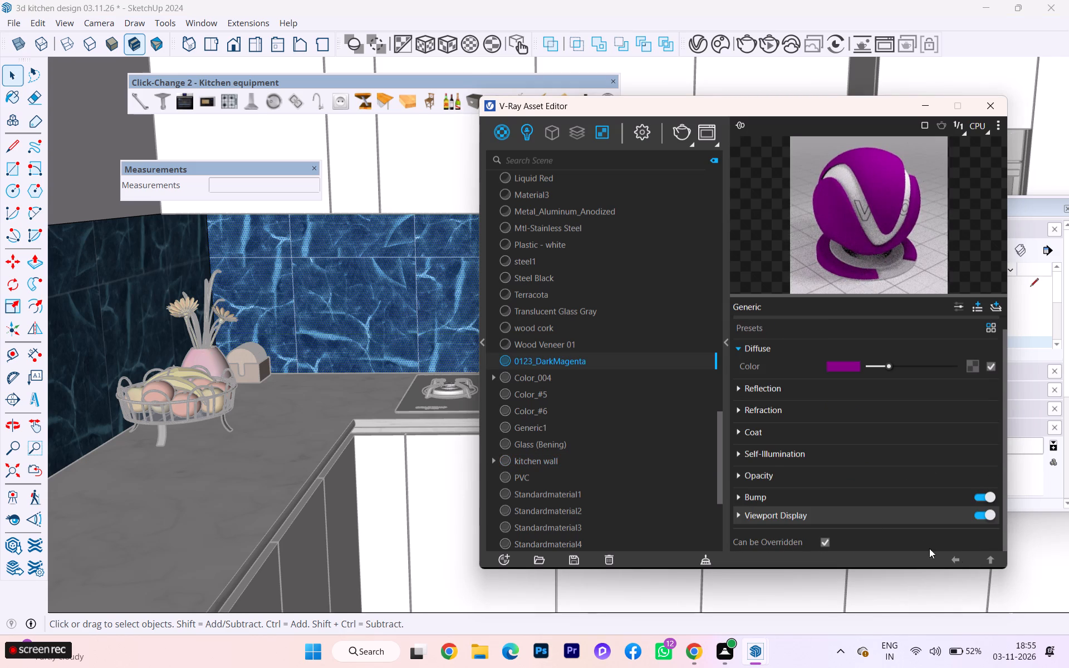
Try a bump amount of 1.14 on the kitchen wall material and settle on 0.21.
{"action": "left_click", "coordinate": [546, 457]}
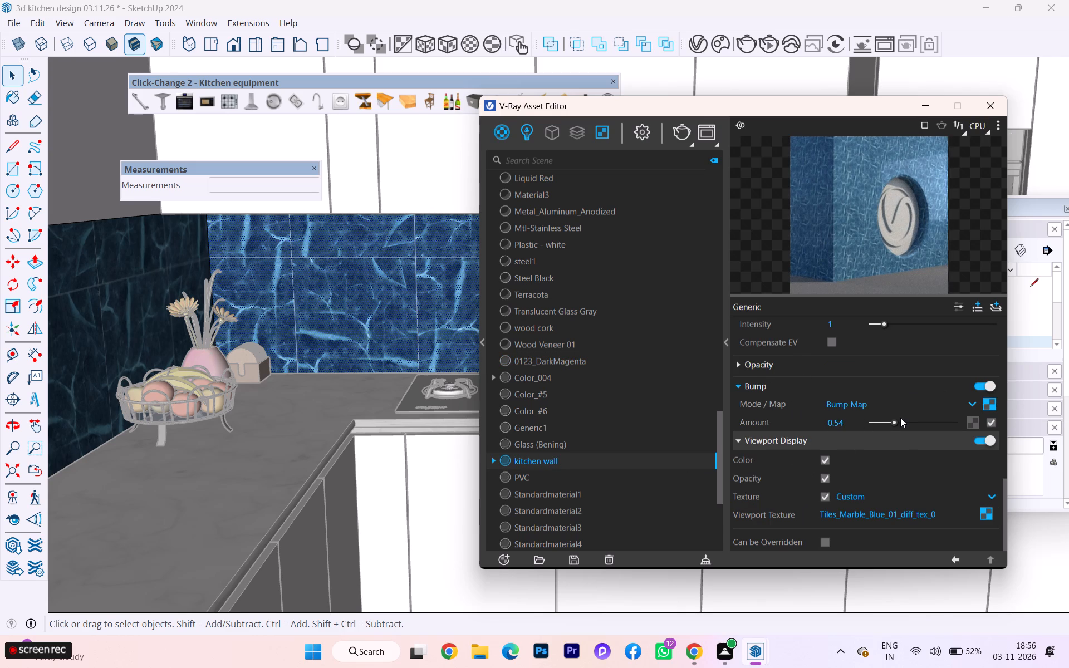
{"action": "left_click_drag", "start_coordinate": [895, 420], "coordinate": [919, 422]}
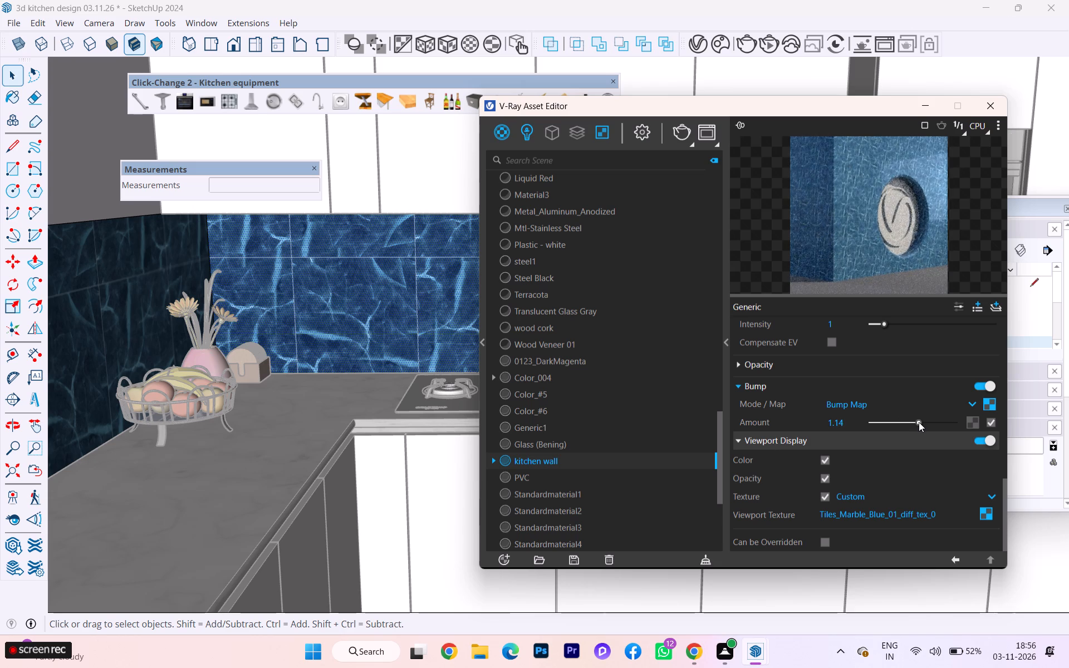
{"action": "left_click_drag", "start_coordinate": [919, 422], "coordinate": [881, 423]}
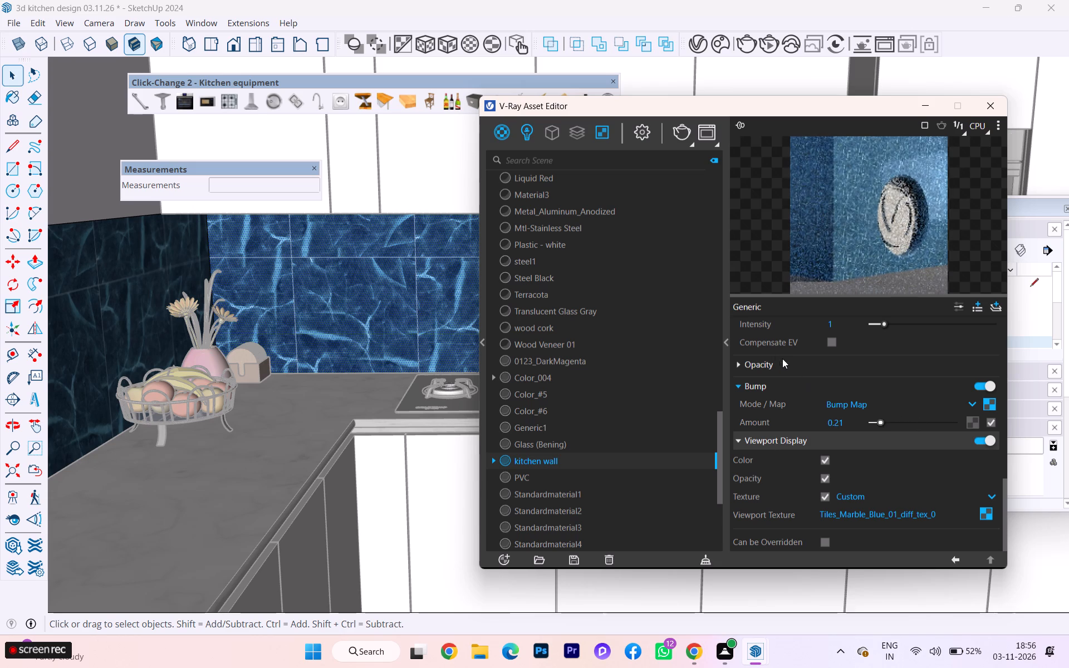
Review the kitchen wall material's coat, self-illumination, refraction, reflection and diffuse settings.
{"action": "scroll", "coordinate": [774, 351], "scroll_direction": "up", "scroll_amount": 3}
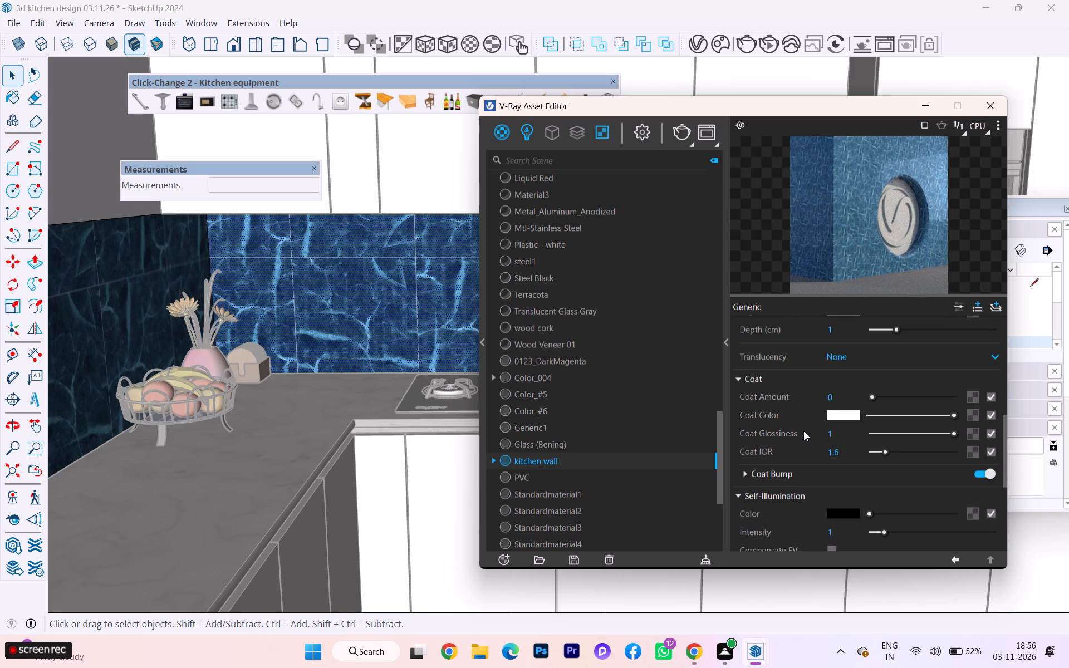
{"action": "scroll", "coordinate": [803, 431], "scroll_direction": "up", "scroll_amount": 6}
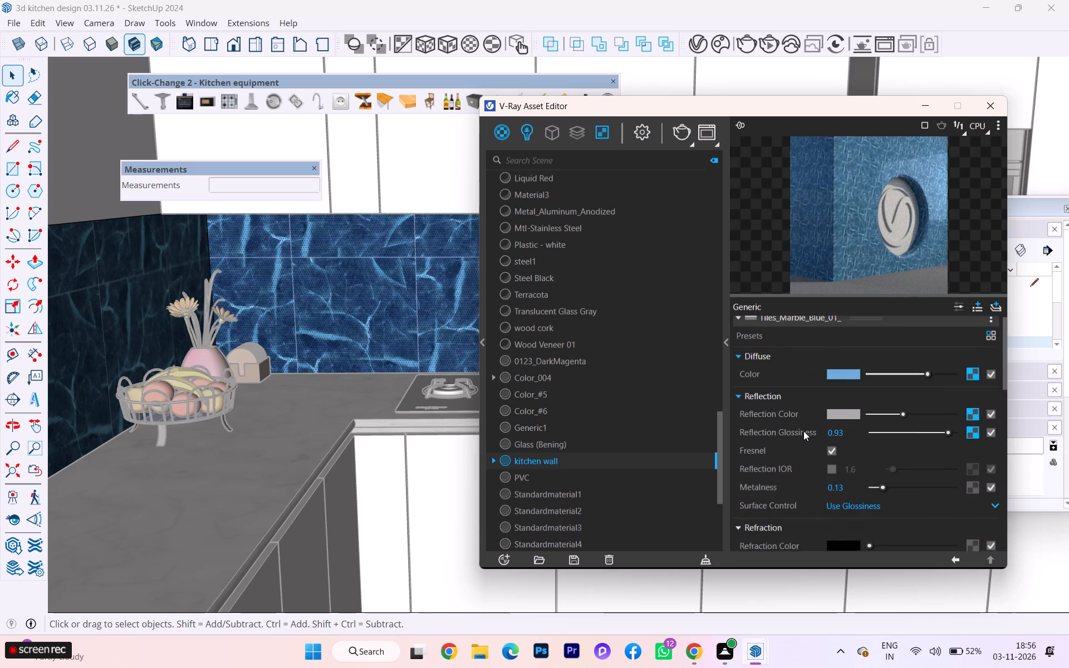
{"action": "scroll", "coordinate": [803, 431], "scroll_direction": "up", "scroll_amount": 3}
{"action": "scroll", "coordinate": [783, 403], "scroll_direction": "down", "scroll_amount": 2}
{"action": "scroll", "coordinate": [782, 402], "scroll_direction": "up", "scroll_amount": 6}
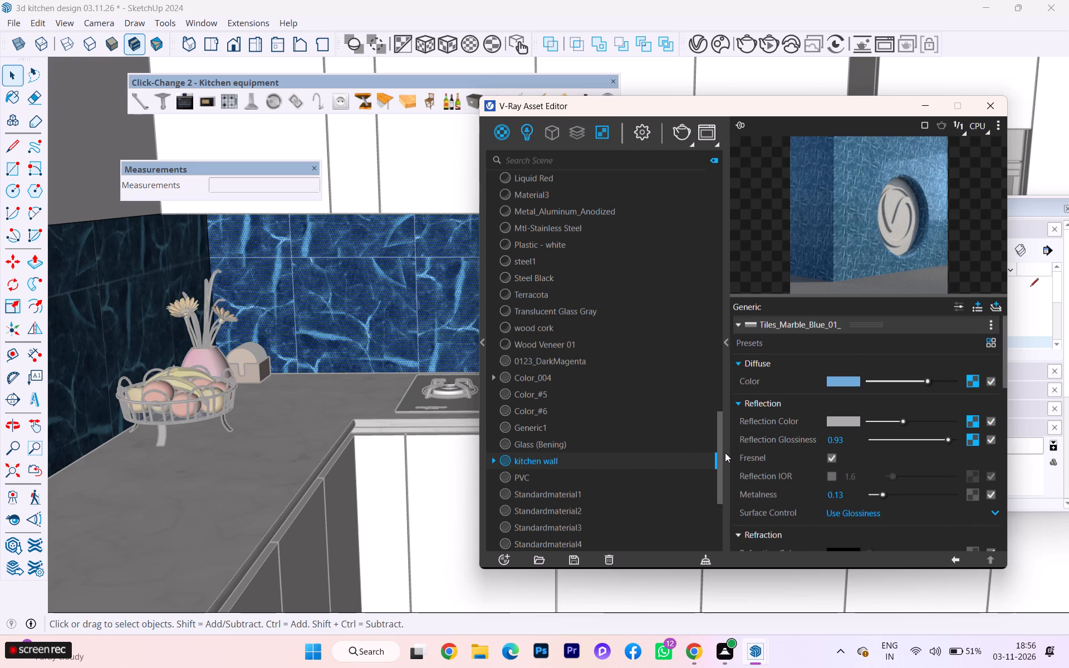
{"action": "scroll", "coordinate": [781, 430], "scroll_direction": "up", "scroll_amount": 3}
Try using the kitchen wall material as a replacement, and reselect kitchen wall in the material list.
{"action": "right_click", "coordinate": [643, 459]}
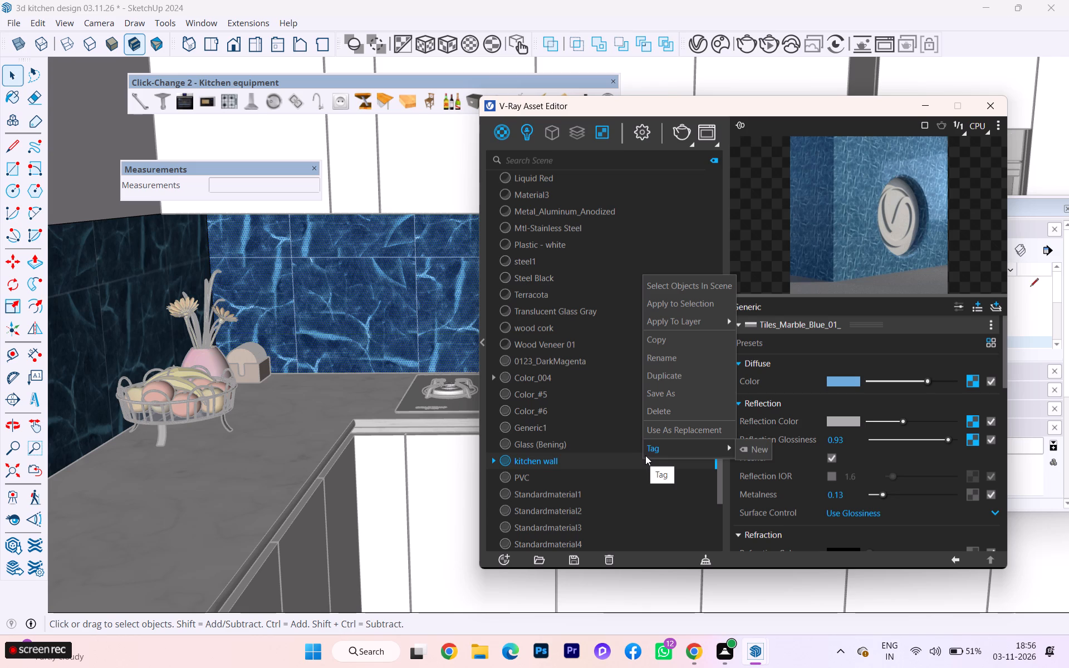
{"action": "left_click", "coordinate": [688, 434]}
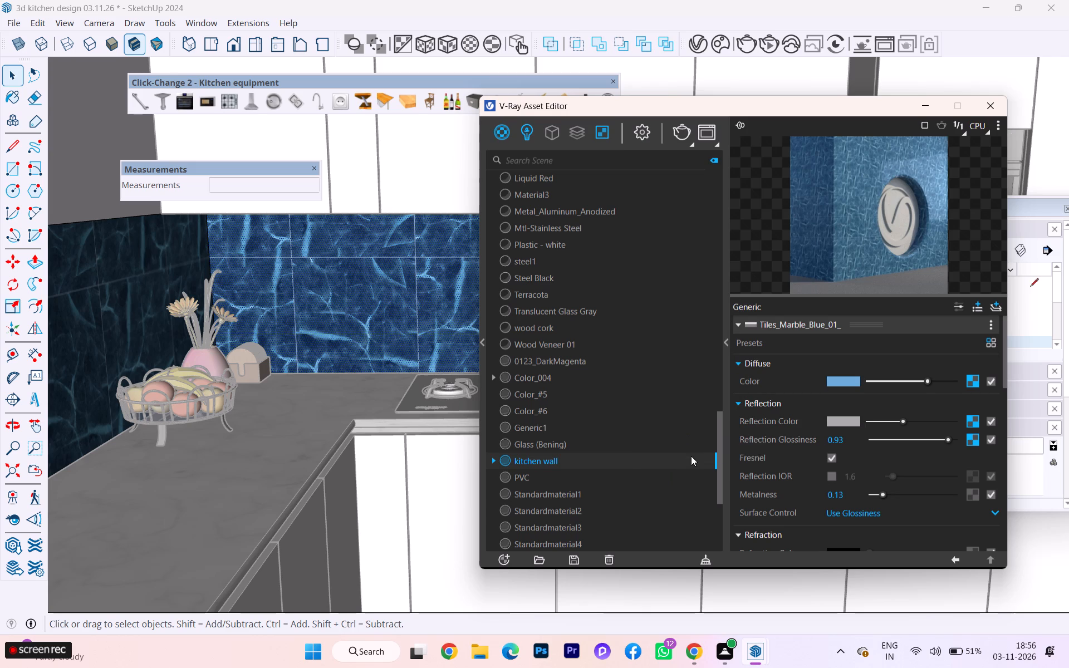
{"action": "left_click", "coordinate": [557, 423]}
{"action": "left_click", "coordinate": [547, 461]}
Select all scene objects that use the kitchen wall material and check the backsplash faces on both walls.
{"action": "right_click", "coordinate": [635, 465]}
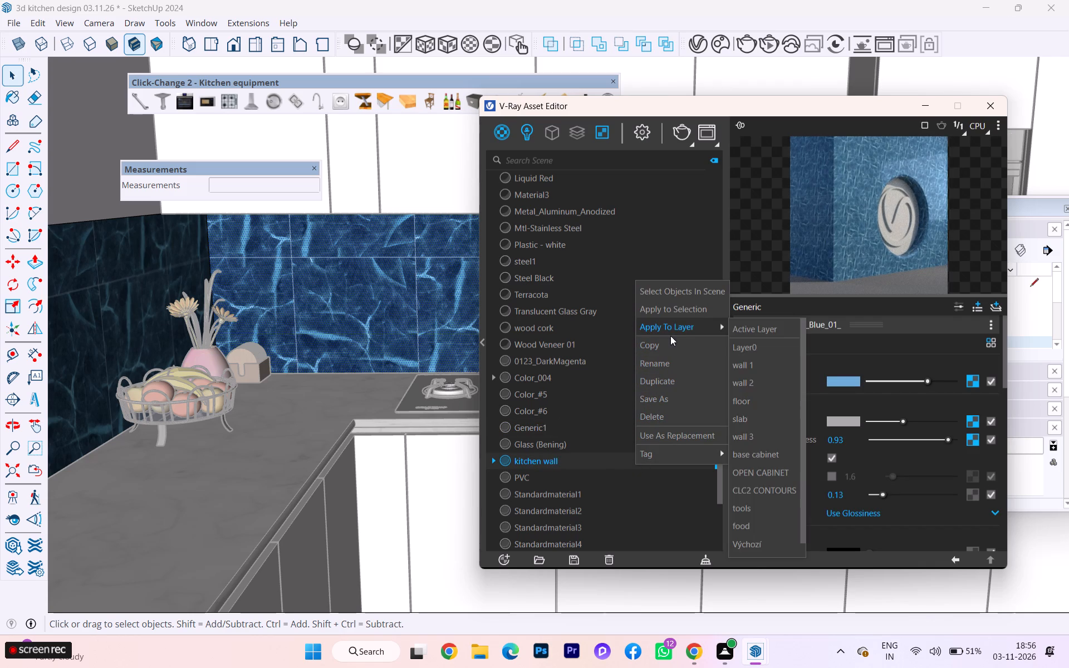
{"action": "left_click", "coordinate": [681, 288]}
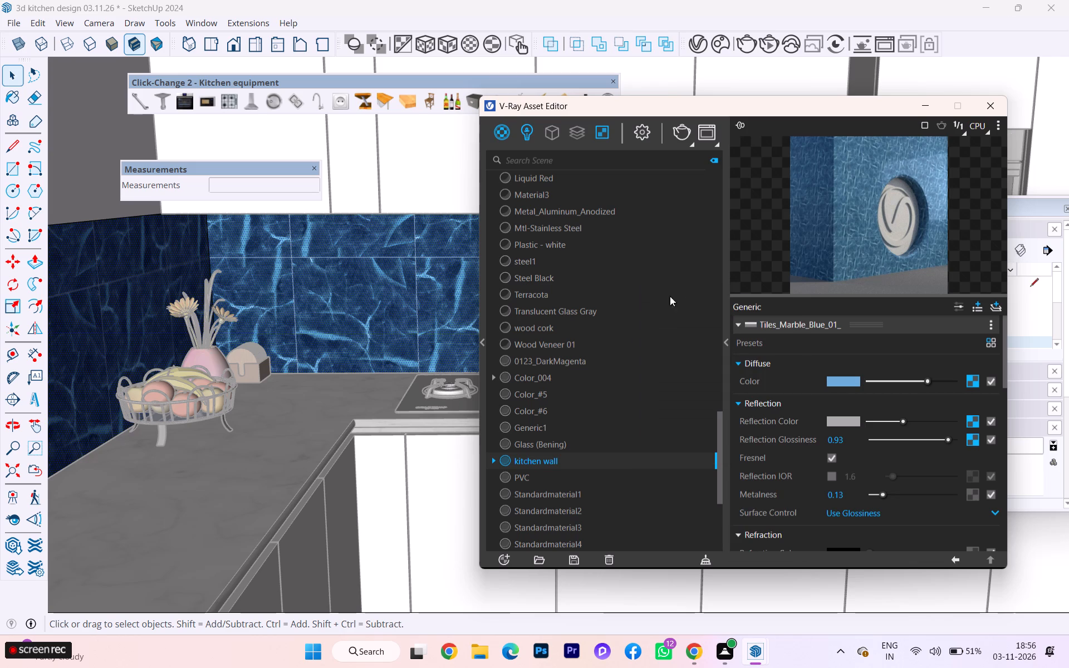
{"action": "scroll", "coordinate": [328, 352], "scroll_direction": "down", "scroll_amount": 3}
{"action": "middle_click_drag", "start_coordinate": [314, 374], "coordinate": [63, 377]}
{"action": "scroll", "coordinate": [313, 328], "scroll_direction": "up", "scroll_amount": 2}
{"action": "scroll", "coordinate": [313, 328], "scroll_direction": "down", "scroll_amount": 1}
{"action": "scroll", "coordinate": [313, 328], "scroll_direction": "up", "scroll_amount": 1}
{"action": "scroll", "coordinate": [313, 328], "scroll_direction": "down", "scroll_amount": 1}
{"action": "scroll", "coordinate": [313, 328], "scroll_direction": "up", "scroll_amount": 4}
{"action": "scroll", "coordinate": [286, 382], "scroll_direction": "down", "scroll_amount": 1}
{"action": "middle_click_drag", "start_coordinate": [286, 385], "coordinate": [449, 475]}
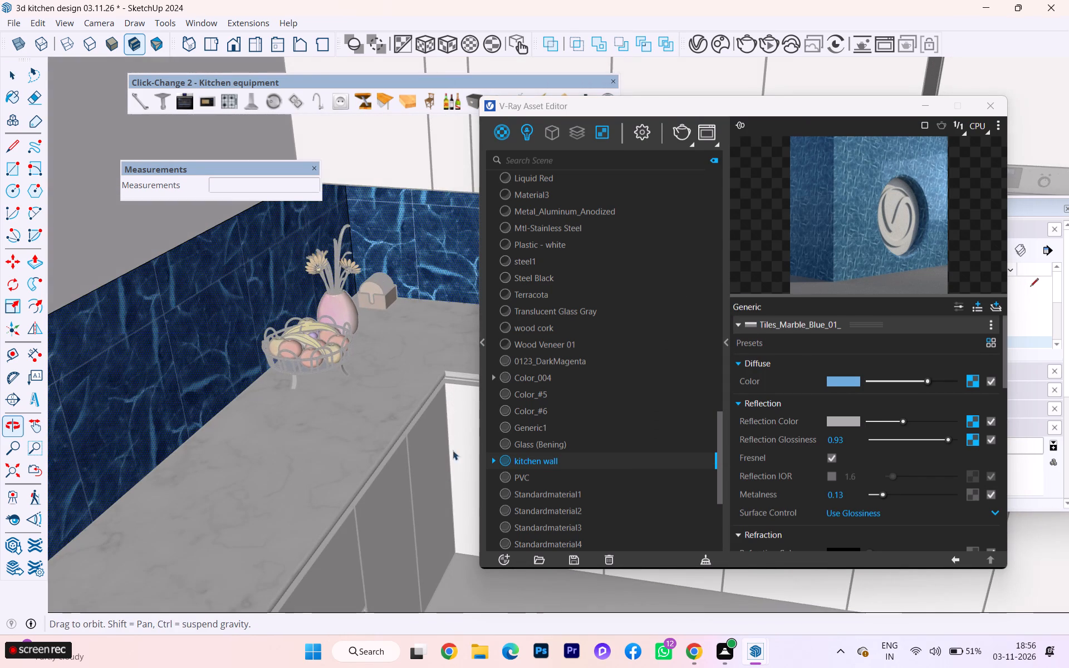
{"action": "left_click", "coordinate": [413, 258]}
{"action": "left_click", "coordinate": [301, 278]}
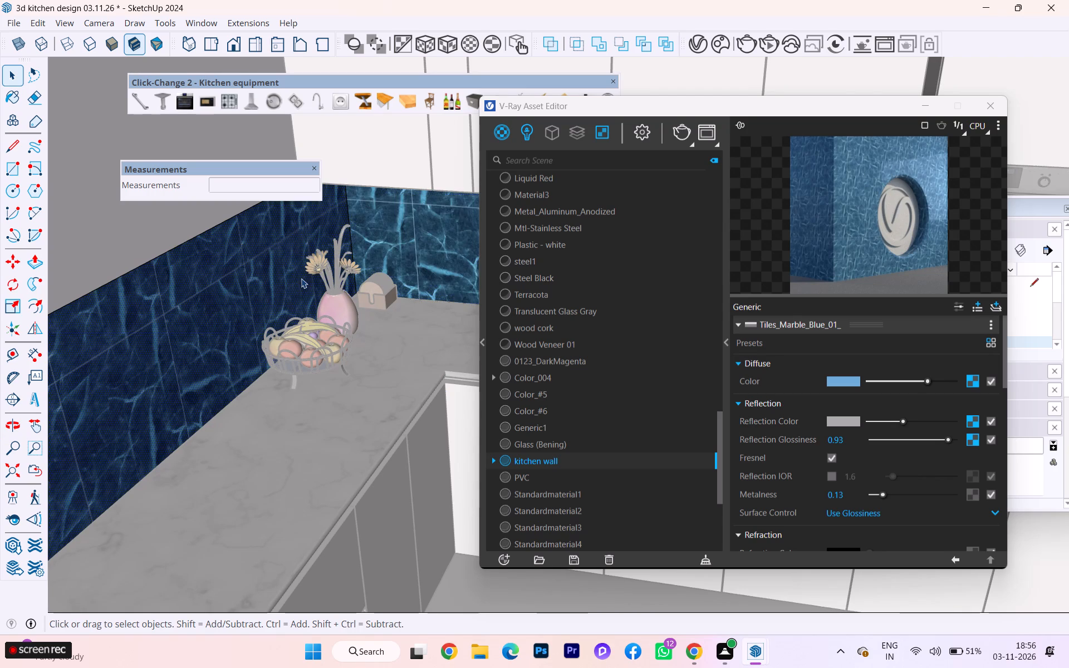
Look over the whole kitchen to check the blue marble backsplash in context, and clear the selection.
{"action": "scroll", "coordinate": [283, 301], "scroll_direction": "down", "scroll_amount": 1}
{"action": "middle_click_drag", "start_coordinate": [272, 308], "coordinate": [127, 319]}
{"action": "scroll", "coordinate": [328, 312], "scroll_direction": "down", "scroll_amount": 2}
{"action": "scroll", "coordinate": [331, 315], "scroll_direction": "up", "scroll_amount": 3}
{"action": "scroll", "coordinate": [331, 315], "scroll_direction": "down", "scroll_amount": 3}
{"action": "scroll", "coordinate": [380, 311], "scroll_direction": "up", "scroll_amount": 1}
{"action": "scroll", "coordinate": [380, 311], "scroll_direction": "down", "scroll_amount": 2}
{"action": "scroll", "coordinate": [380, 311], "scroll_direction": "up", "scroll_amount": 2}
{"action": "scroll", "coordinate": [380, 311], "scroll_direction": "down", "scroll_amount": 7}
{"action": "scroll", "coordinate": [387, 361], "scroll_direction": "up", "scroll_amount": 1}
{"action": "scroll", "coordinate": [387, 362], "scroll_direction": "down", "scroll_amount": 2}
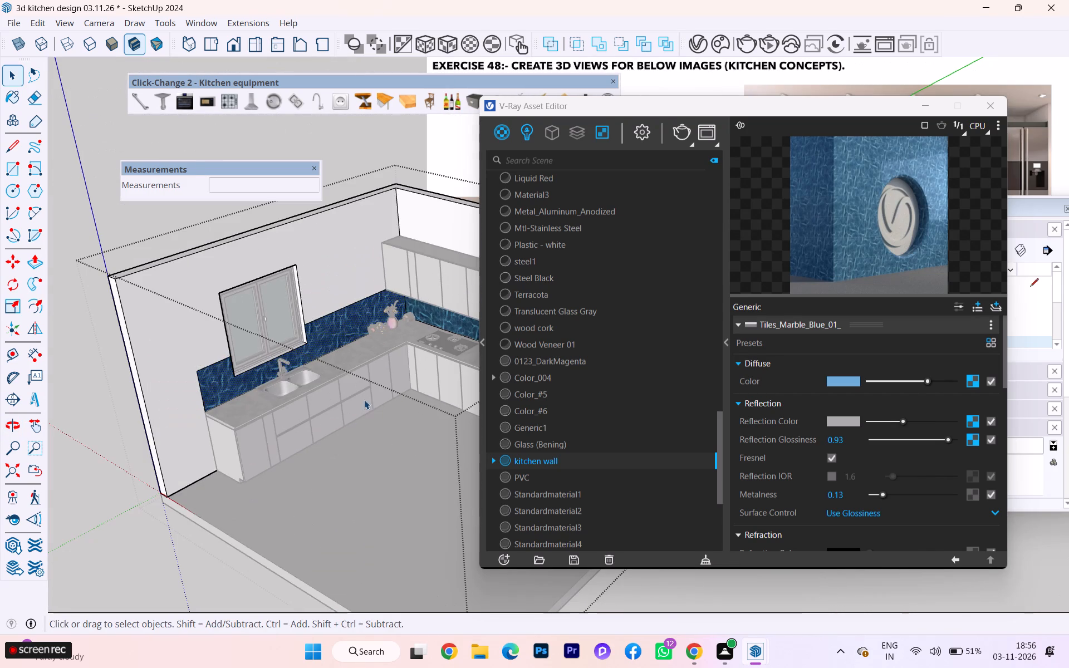
{"action": "left_click", "coordinate": [342, 490]}
{"action": "scroll", "coordinate": [501, 420], "scroll_direction": "up", "scroll_amount": 5}
{"action": "scroll", "coordinate": [501, 420], "scroll_direction": "down", "scroll_amount": 1}
{"action": "scroll", "coordinate": [501, 420], "scroll_direction": "up", "scroll_amount": 7}
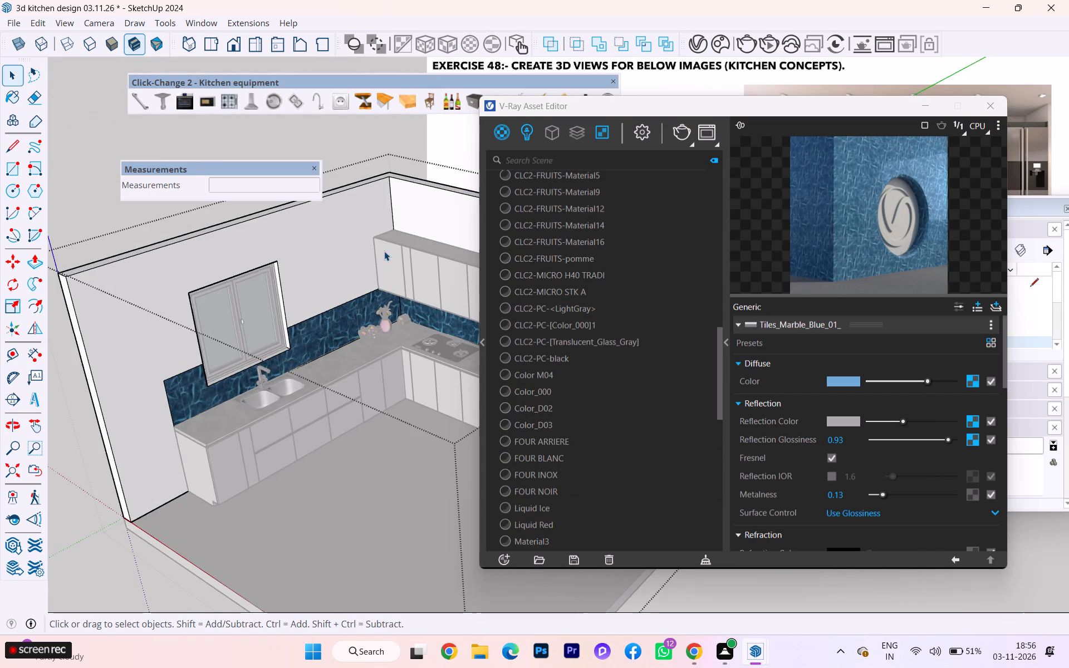
Inspect the blue marble backsplash on both walls up close, and select the backsplash face behind the cooktop.
{"action": "scroll", "coordinate": [363, 271], "scroll_direction": "up", "scroll_amount": 10}
{"action": "scroll", "coordinate": [344, 296], "scroll_direction": "down", "scroll_amount": 1}
{"action": "scroll", "coordinate": [345, 297], "scroll_direction": "up", "scroll_amount": 4}
{"action": "scroll", "coordinate": [354, 326], "scroll_direction": "down", "scroll_amount": 2}
{"action": "scroll", "coordinate": [355, 335], "scroll_direction": "up", "scroll_amount": 4}
{"action": "scroll", "coordinate": [357, 364], "scroll_direction": "down", "scroll_amount": 6}
{"action": "scroll", "coordinate": [357, 364], "scroll_direction": "up", "scroll_amount": 5}
{"action": "scroll", "coordinate": [357, 364], "scroll_direction": "down", "scroll_amount": 1}
{"action": "scroll", "coordinate": [357, 364], "scroll_direction": "up", "scroll_amount": 11}
{"action": "scroll", "coordinate": [353, 360], "scroll_direction": "down", "scroll_amount": 1}
{"action": "scroll", "coordinate": [353, 360], "scroll_direction": "up", "scroll_amount": 3}
{"action": "scroll", "coordinate": [353, 360], "scroll_direction": "down", "scroll_amount": 1}
{"action": "scroll", "coordinate": [353, 360], "scroll_direction": "up", "scroll_amount": 2}
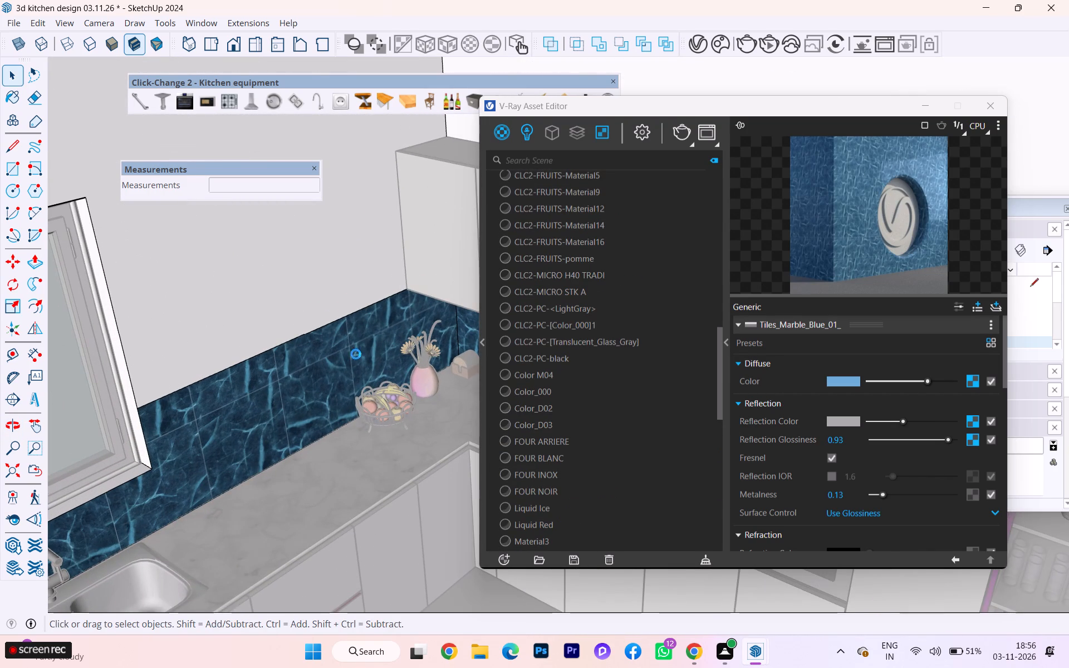
{"action": "scroll", "coordinate": [356, 354], "scroll_direction": "up", "scroll_amount": 1}
{"action": "left_click_drag", "start_coordinate": [724, 105], "coordinate": [985, 271]}
{"action": "left_click_drag", "start_coordinate": [718, 100], "coordinate": [839, 138]}
{"action": "left_click_drag", "start_coordinate": [825, 104], "coordinate": [1011, 244]}
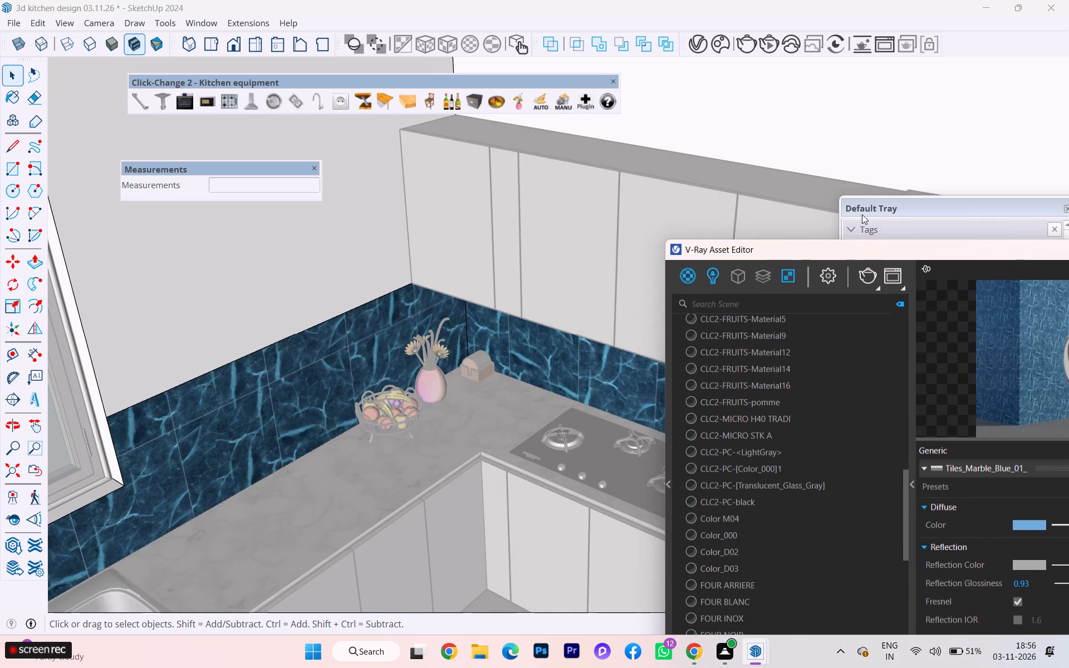
{"action": "scroll", "coordinate": [396, 180], "scroll_direction": "down", "scroll_amount": 6}
{"action": "scroll", "coordinate": [391, 183], "scroll_direction": "up", "scroll_amount": 2}
{"action": "scroll", "coordinate": [391, 183], "scroll_direction": "down", "scroll_amount": 7}
{"action": "scroll", "coordinate": [385, 209], "scroll_direction": "up", "scroll_amount": 3}
{"action": "scroll", "coordinate": [385, 209], "scroll_direction": "down", "scroll_amount": 3}
{"action": "middle_click_drag", "start_coordinate": [434, 205], "coordinate": [576, 142]}
{"action": "scroll", "coordinate": [448, 282], "scroll_direction": "down", "scroll_amount": 1}
{"action": "scroll", "coordinate": [448, 282], "scroll_direction": "up", "scroll_amount": 2}
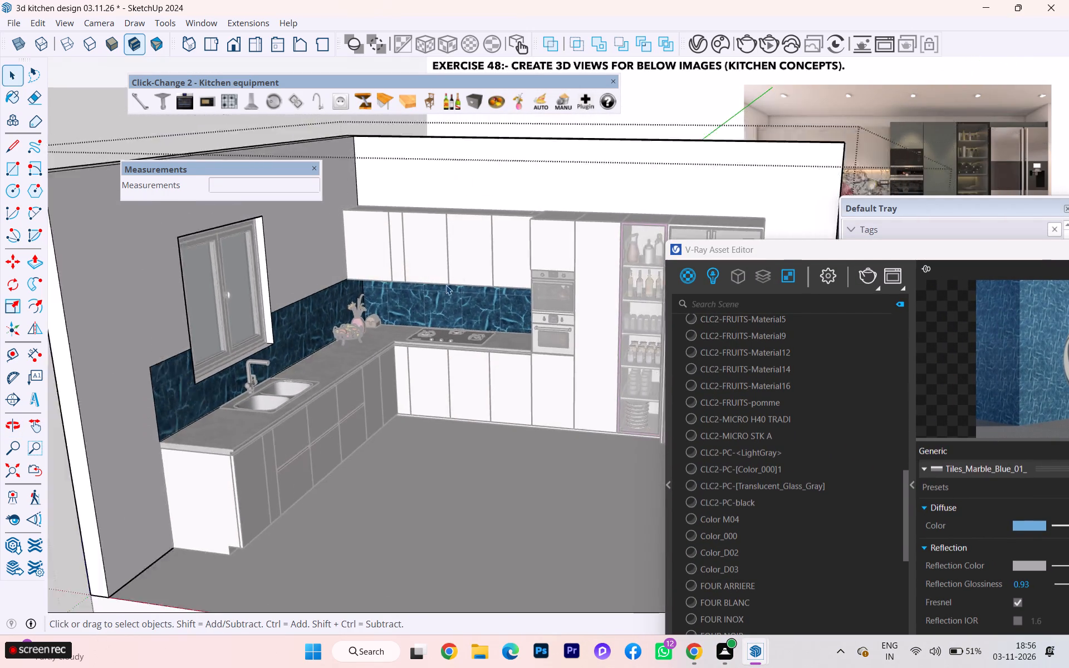
{"action": "scroll", "coordinate": [446, 285], "scroll_direction": "up", "scroll_amount": 2}
{"action": "left_click", "coordinate": [442, 313]}
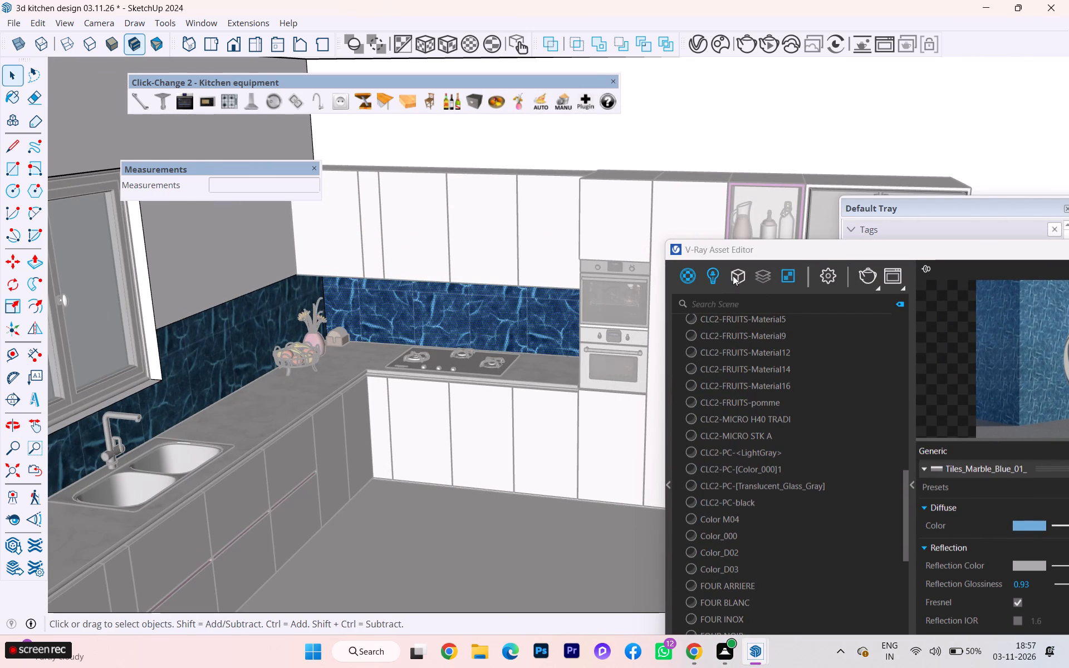
{"action": "scroll", "coordinate": [801, 294], "scroll_direction": "down", "scroll_amount": 1}
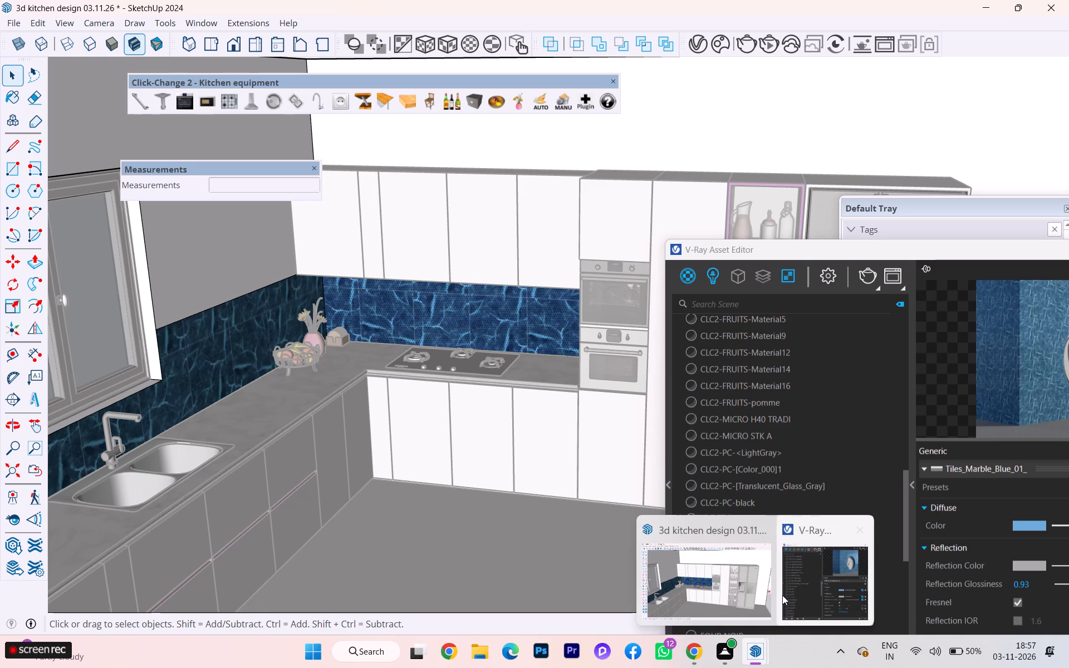
{"action": "left_click_drag", "start_coordinate": [837, 247], "coordinate": [800, 192]}
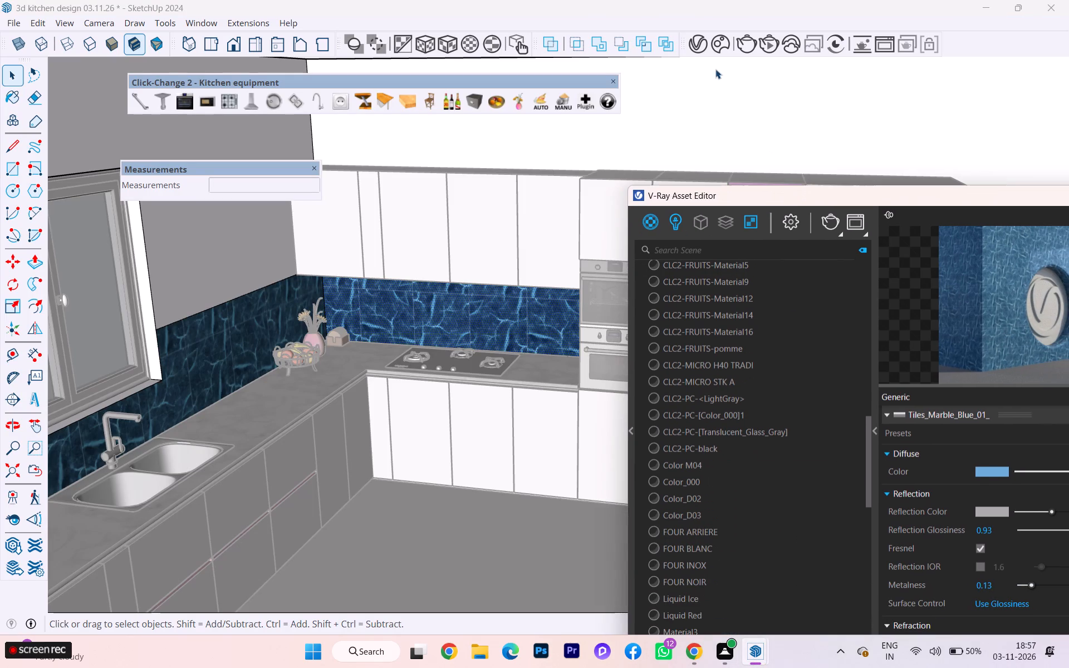
Download the Tiles Grey 13 135cm material from the Chaos Cosmos tiles collection and put the browser away.
{"action": "left_click", "coordinate": [717, 41]}
{"action": "scroll", "coordinate": [417, 396], "scroll_direction": "down", "scroll_amount": 3}
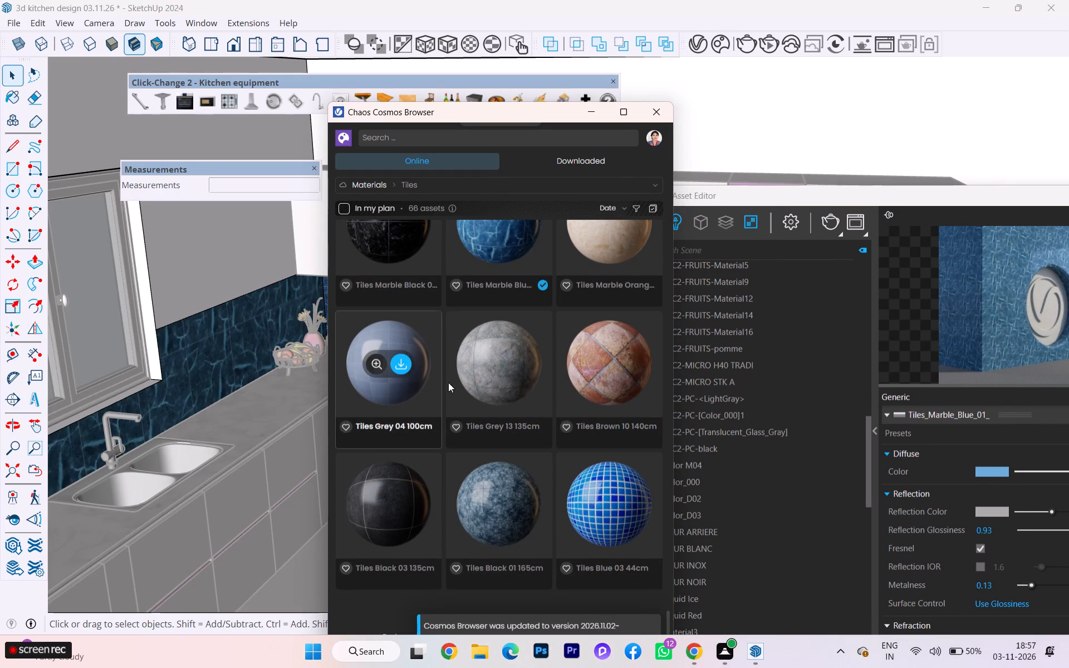
{"action": "left_click", "coordinate": [510, 361]}
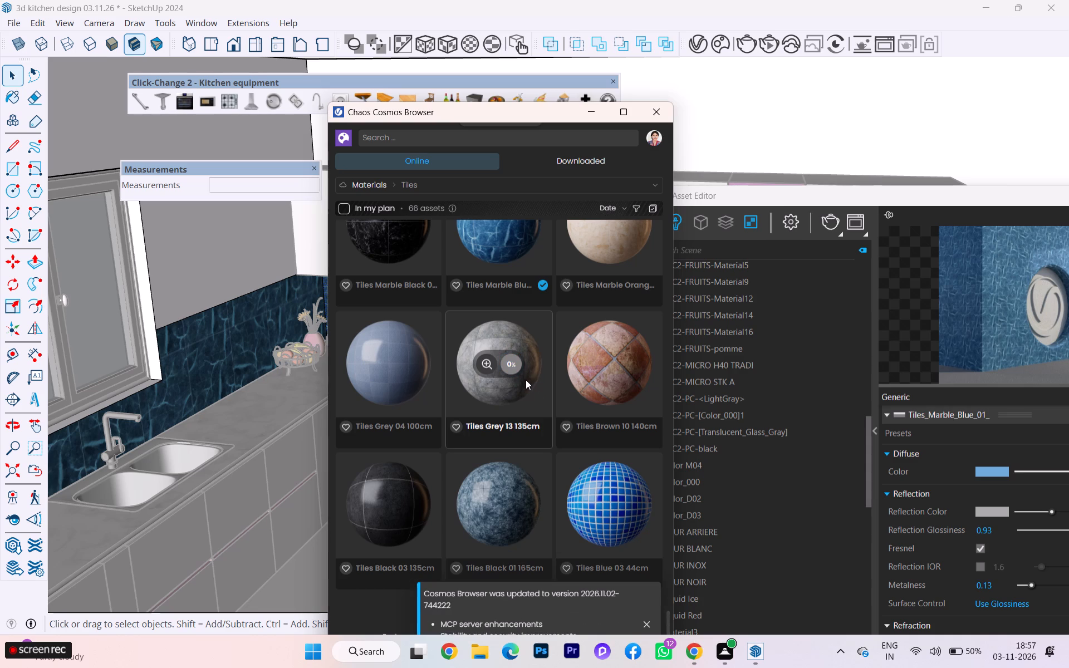
{"action": "scroll", "coordinate": [523, 382], "scroll_direction": "down", "scroll_amount": 1}
{"action": "scroll", "coordinate": [486, 588], "scroll_direction": "down", "scroll_amount": 2}
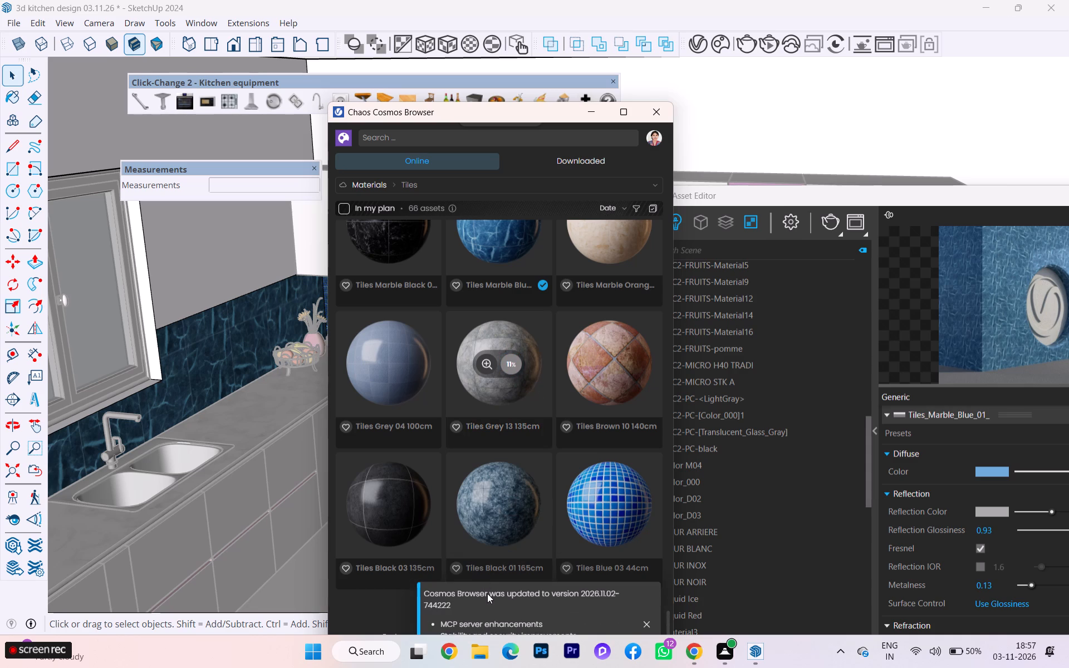
{"action": "scroll", "coordinate": [487, 593], "scroll_direction": "down", "scroll_amount": 1}
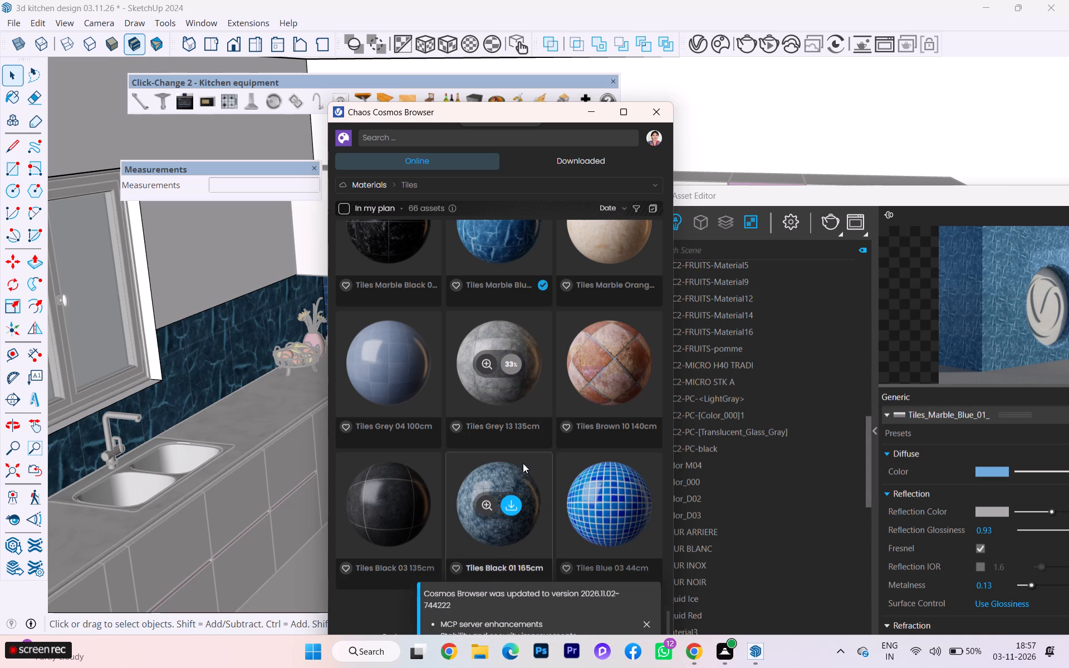
{"action": "scroll", "coordinate": [521, 455], "scroll_direction": "up", "scroll_amount": 2}
{"action": "scroll", "coordinate": [418, 192], "scroll_direction": "up", "scroll_amount": 2}
{"action": "scroll", "coordinate": [419, 191], "scroll_direction": "down", "scroll_amount": 1}
{"action": "scroll", "coordinate": [419, 190], "scroll_direction": "up", "scroll_amount": 2}
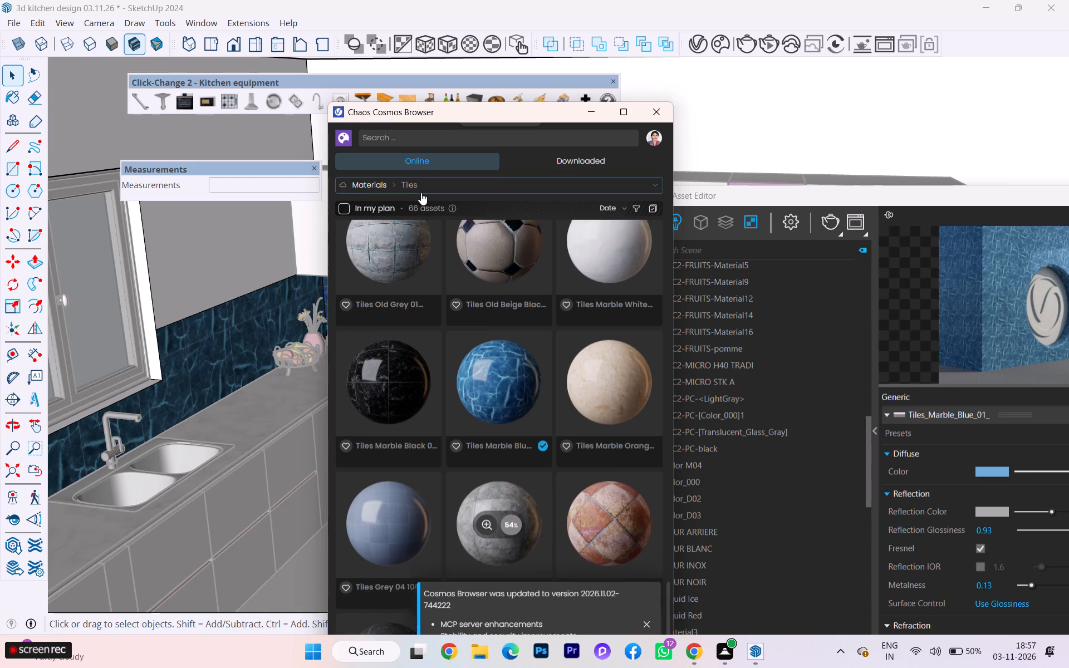
{"action": "scroll", "coordinate": [440, 263], "scroll_direction": "up", "scroll_amount": 1}
{"action": "scroll", "coordinate": [440, 264], "scroll_direction": "down", "scroll_amount": 1}
{"action": "scroll", "coordinate": [441, 272], "scroll_direction": "up", "scroll_amount": 1}
{"action": "scroll", "coordinate": [441, 272], "scroll_direction": "down", "scroll_amount": 6}
{"action": "scroll", "coordinate": [467, 312], "scroll_direction": "down", "scroll_amount": 2}
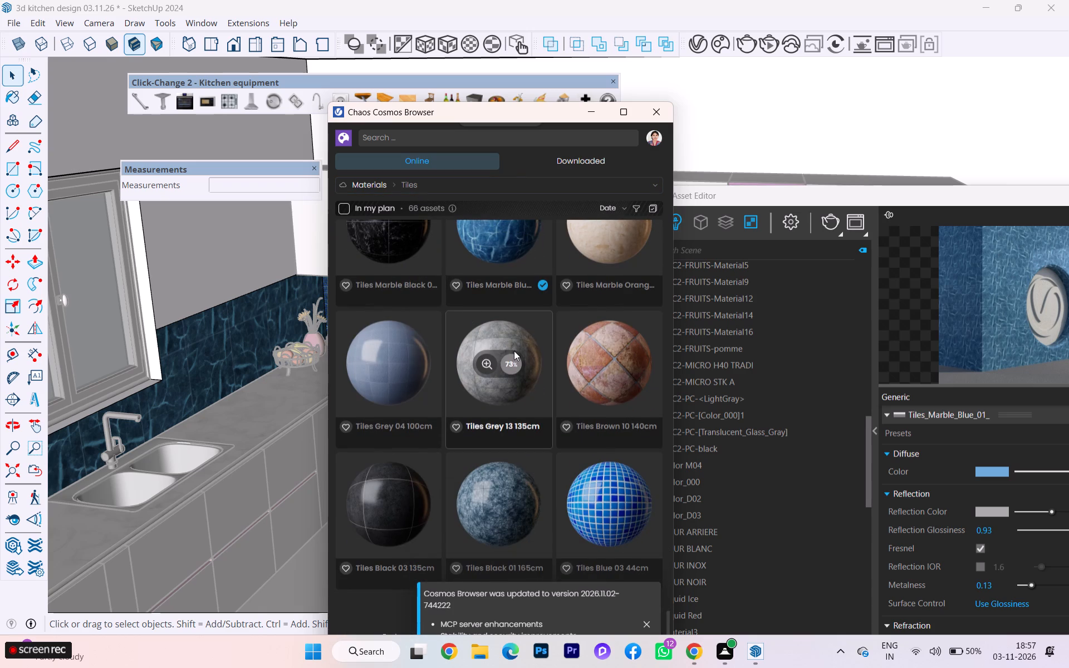
{"action": "scroll", "coordinate": [521, 384], "scroll_direction": "up", "scroll_amount": 3}
{"action": "scroll", "coordinate": [514, 379], "scroll_direction": "down", "scroll_amount": 3}
{"action": "scroll", "coordinate": [514, 379], "scroll_direction": "up", "scroll_amount": 2}
{"action": "scroll", "coordinate": [514, 379], "scroll_direction": "down", "scroll_amount": 4}
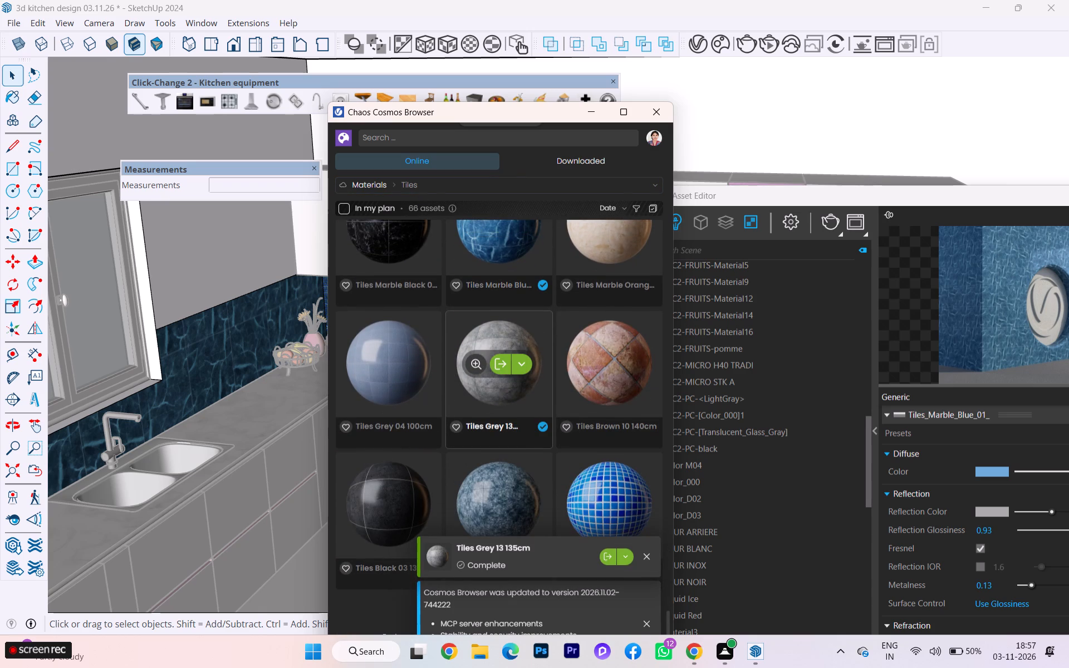
{"action": "left_click", "coordinate": [590, 115]}
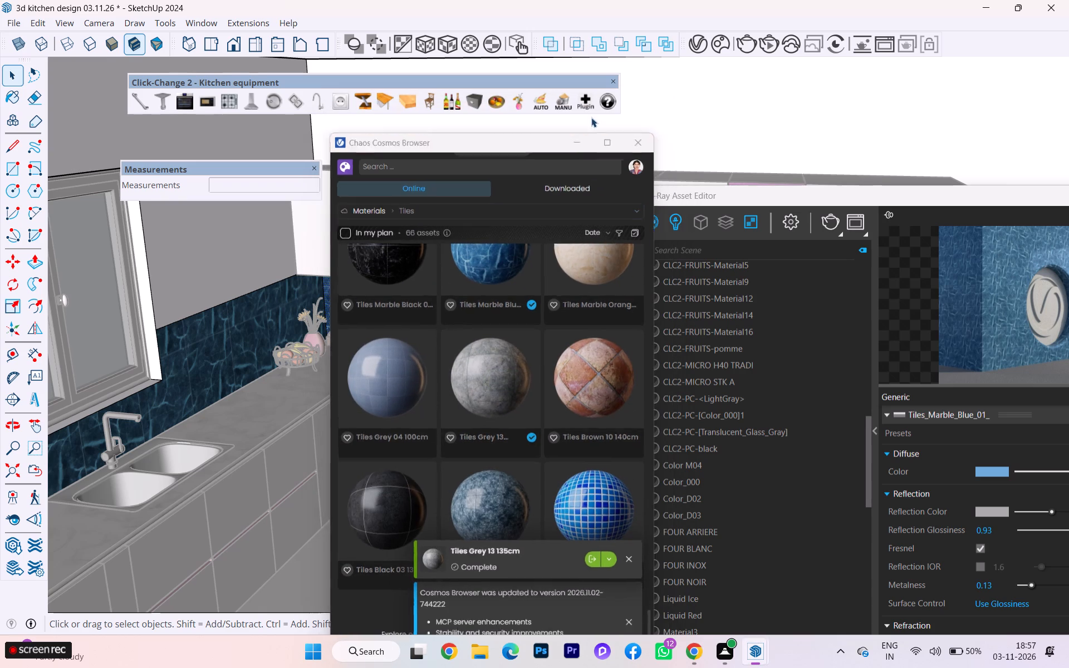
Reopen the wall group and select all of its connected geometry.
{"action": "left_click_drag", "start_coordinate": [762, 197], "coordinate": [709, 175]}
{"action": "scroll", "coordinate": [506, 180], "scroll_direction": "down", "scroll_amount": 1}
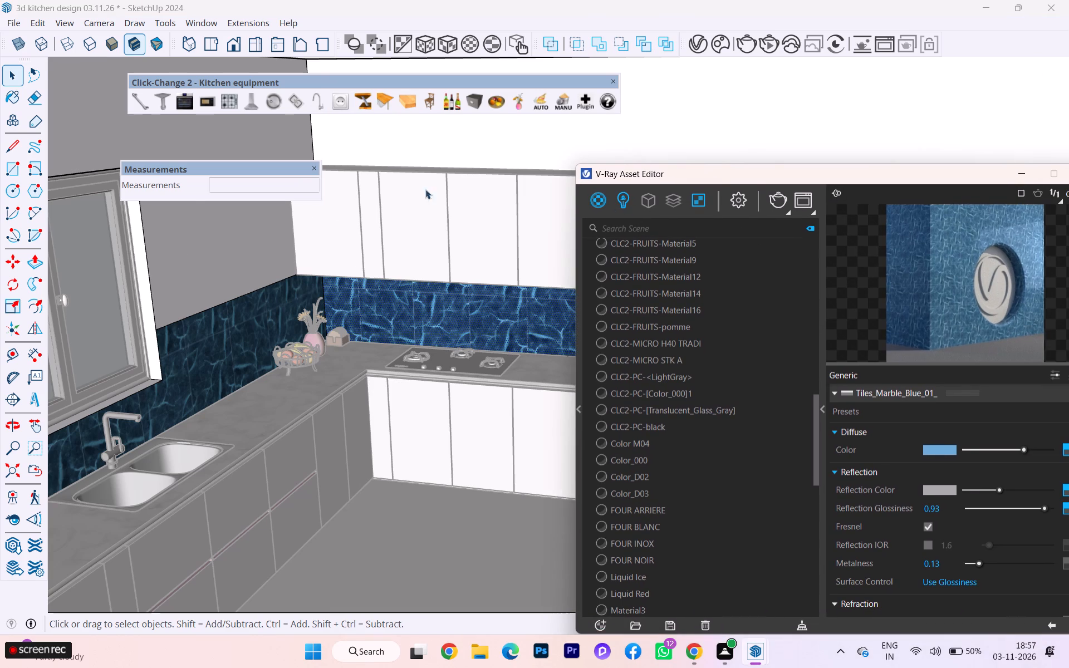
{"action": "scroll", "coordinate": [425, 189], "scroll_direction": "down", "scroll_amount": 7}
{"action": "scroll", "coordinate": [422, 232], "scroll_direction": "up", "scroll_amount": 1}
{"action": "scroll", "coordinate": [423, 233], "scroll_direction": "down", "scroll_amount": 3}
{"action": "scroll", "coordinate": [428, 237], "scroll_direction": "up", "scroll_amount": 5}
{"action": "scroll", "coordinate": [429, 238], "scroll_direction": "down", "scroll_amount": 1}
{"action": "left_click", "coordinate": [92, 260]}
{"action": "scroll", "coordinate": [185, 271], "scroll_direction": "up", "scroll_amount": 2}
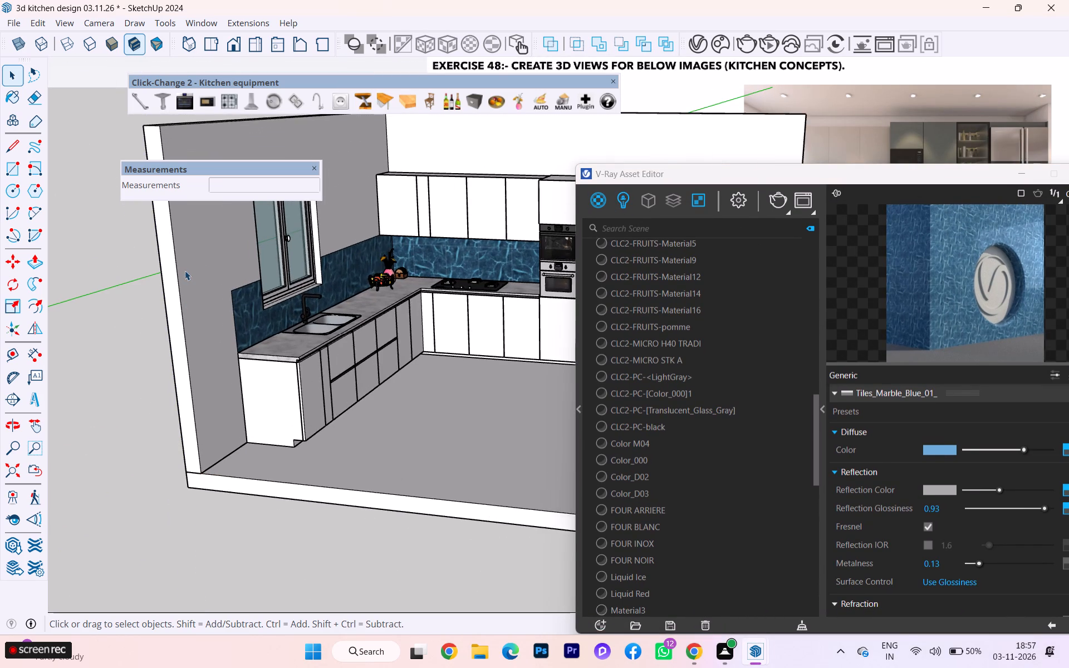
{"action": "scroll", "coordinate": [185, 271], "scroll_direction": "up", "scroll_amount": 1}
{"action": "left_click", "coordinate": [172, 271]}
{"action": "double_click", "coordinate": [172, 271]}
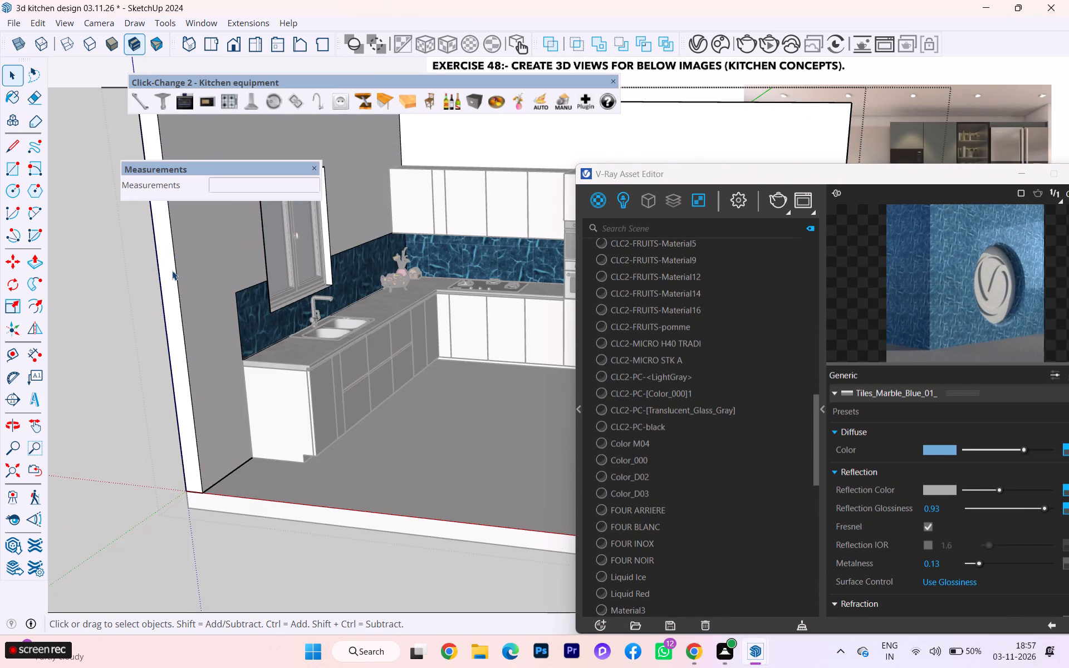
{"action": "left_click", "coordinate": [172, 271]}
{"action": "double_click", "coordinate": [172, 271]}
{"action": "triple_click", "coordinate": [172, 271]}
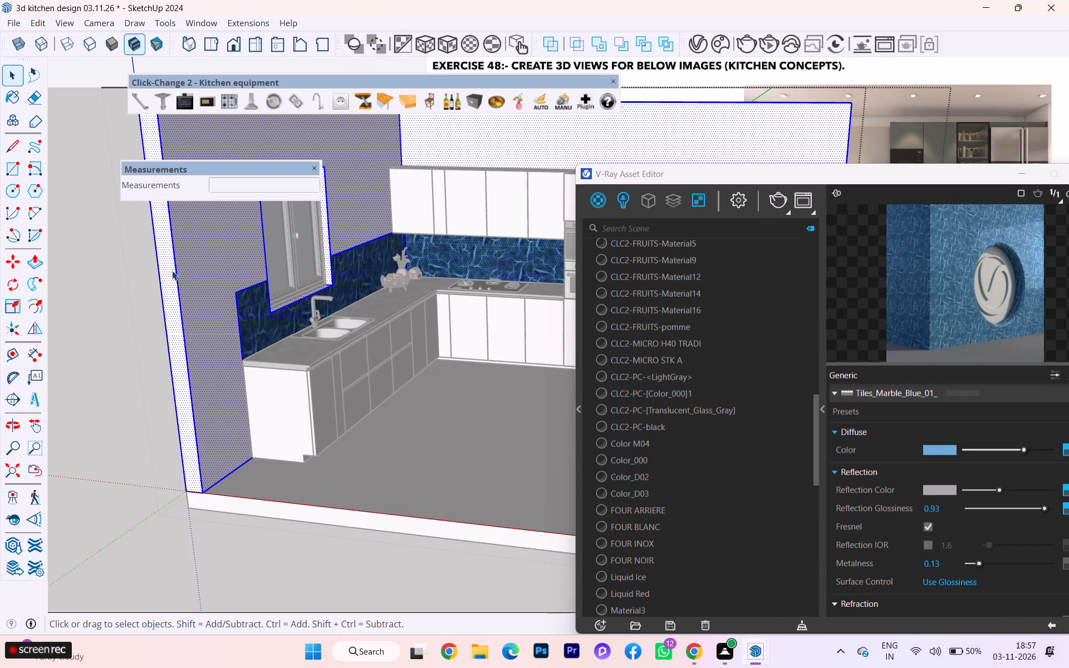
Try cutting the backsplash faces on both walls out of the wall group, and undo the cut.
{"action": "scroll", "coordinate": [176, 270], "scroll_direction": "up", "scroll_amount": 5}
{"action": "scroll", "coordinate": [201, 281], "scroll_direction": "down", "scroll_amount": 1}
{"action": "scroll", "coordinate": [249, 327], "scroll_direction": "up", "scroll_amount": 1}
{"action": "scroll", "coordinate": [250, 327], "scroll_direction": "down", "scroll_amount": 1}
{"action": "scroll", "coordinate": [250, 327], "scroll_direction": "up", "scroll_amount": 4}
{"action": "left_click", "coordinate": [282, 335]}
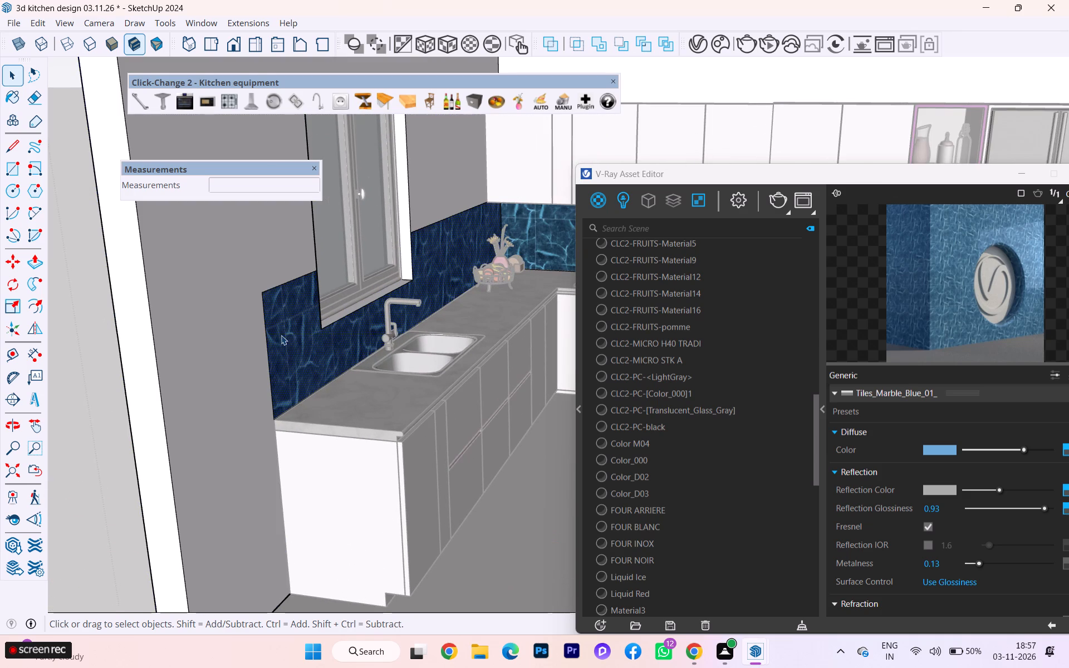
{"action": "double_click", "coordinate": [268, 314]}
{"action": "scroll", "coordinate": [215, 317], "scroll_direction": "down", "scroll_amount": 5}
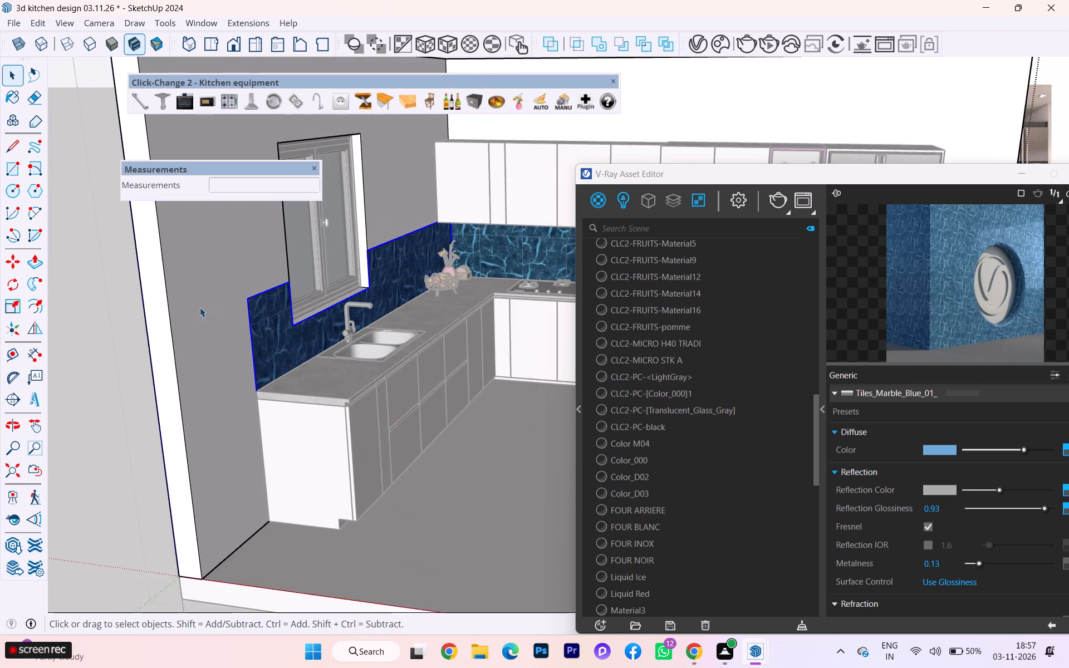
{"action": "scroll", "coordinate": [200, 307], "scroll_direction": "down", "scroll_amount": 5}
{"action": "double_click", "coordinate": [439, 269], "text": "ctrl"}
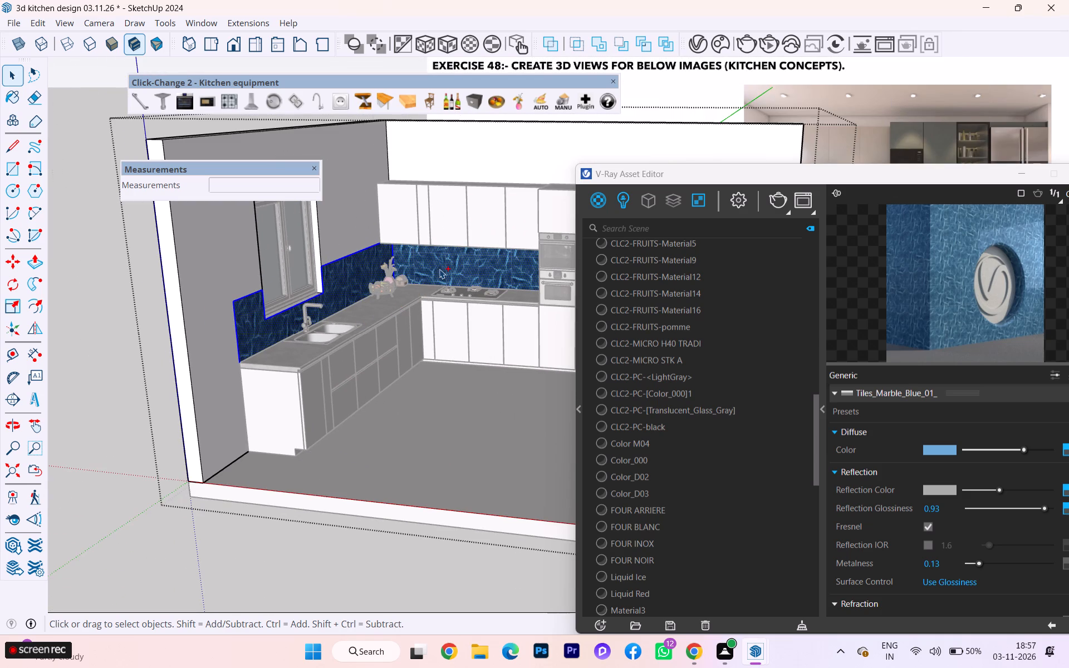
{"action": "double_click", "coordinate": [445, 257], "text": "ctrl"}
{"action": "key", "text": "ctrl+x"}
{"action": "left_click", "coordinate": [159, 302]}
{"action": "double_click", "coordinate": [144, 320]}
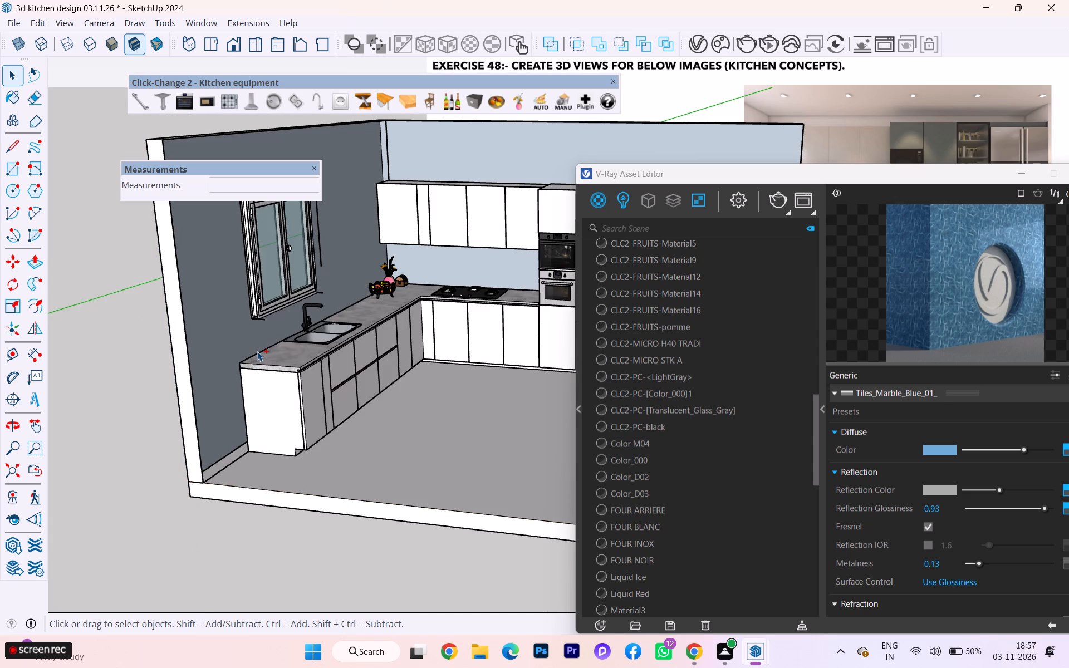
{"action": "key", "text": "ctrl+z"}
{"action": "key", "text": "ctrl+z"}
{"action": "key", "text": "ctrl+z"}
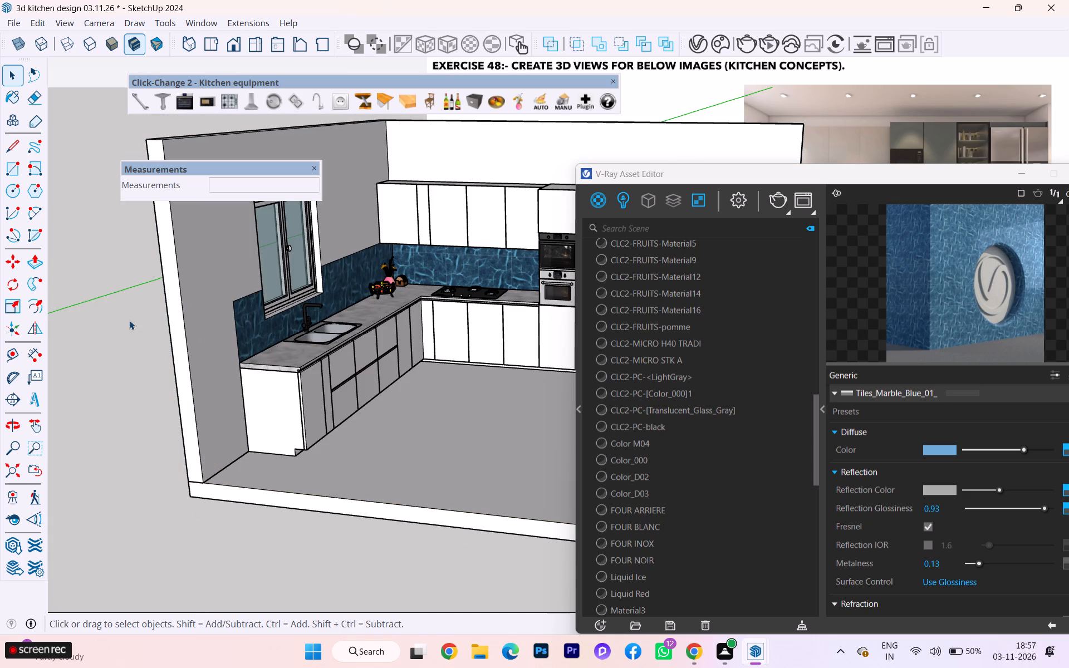
Reopen the wall group and select the inner face of the window wall around the blue backsplash.
{"action": "left_click", "coordinate": [129, 320]}
{"action": "double_click", "coordinate": [179, 310]}
{"action": "left_click", "coordinate": [185, 304]}
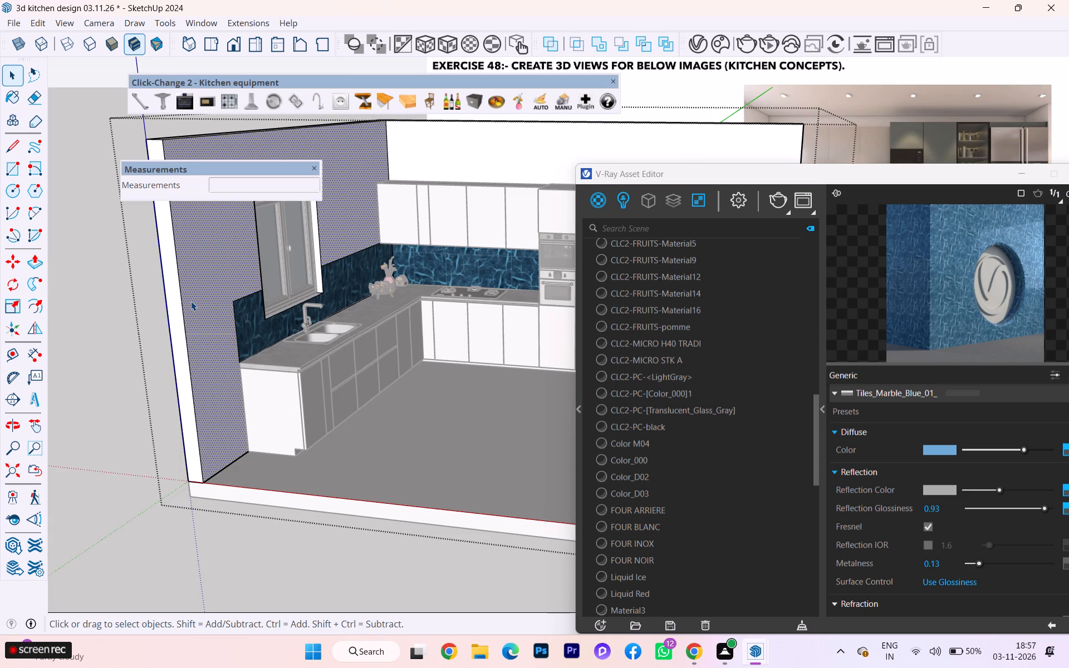
{"action": "scroll", "coordinate": [191, 301], "scroll_direction": "down", "scroll_amount": 2}
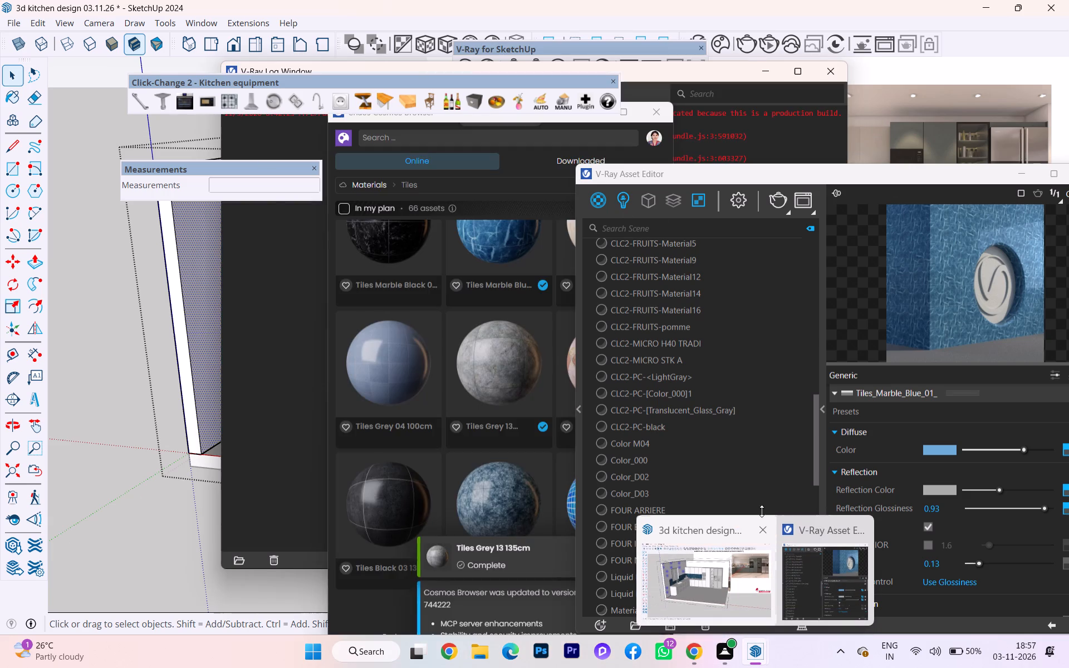
Browse the Paint category of the Chaos Cosmos materials for a plain light finish suited to the kitchen walls.
{"action": "left_click", "coordinate": [726, 46]}
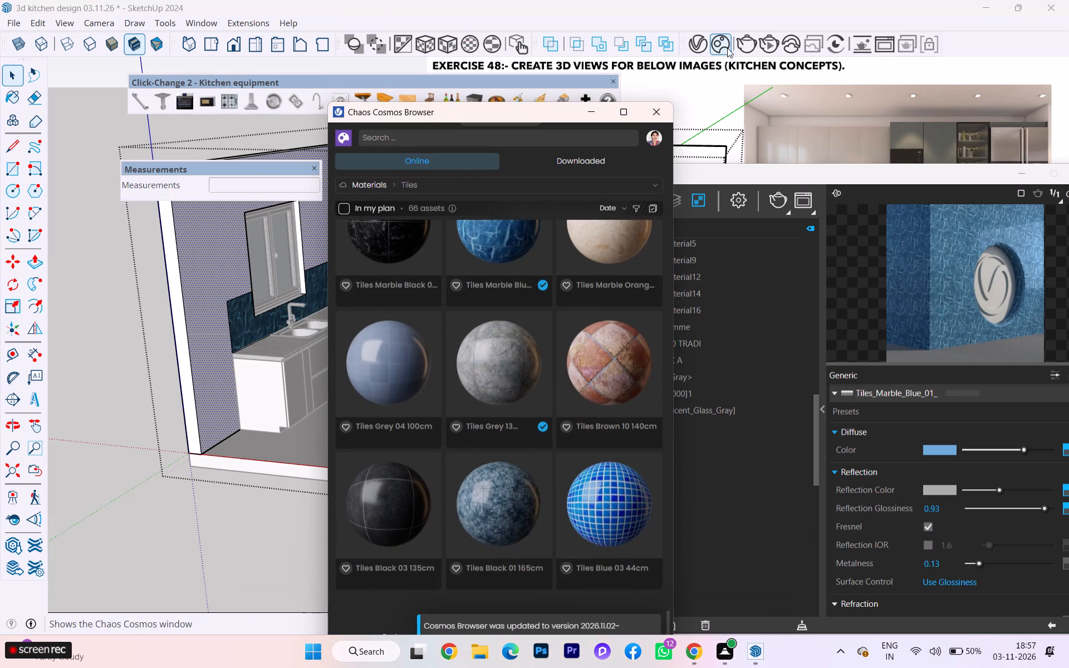
{"action": "left_click", "coordinate": [406, 178]}
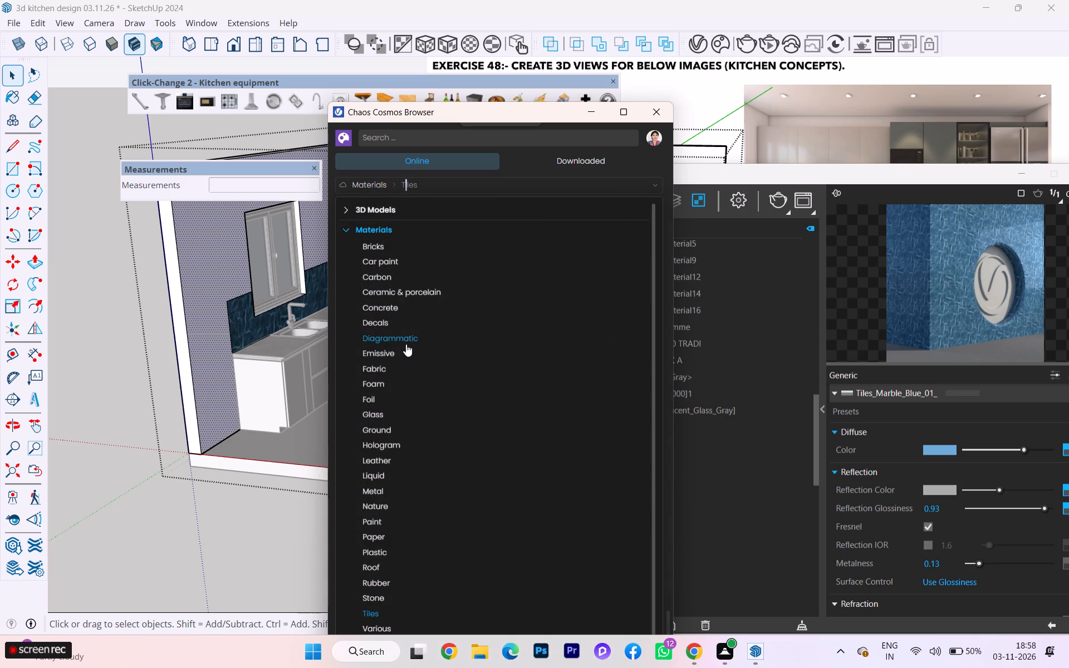
{"action": "scroll", "coordinate": [386, 396], "scroll_direction": "down", "scroll_amount": 2}
{"action": "scroll", "coordinate": [403, 451], "scroll_direction": "down", "scroll_amount": 2}
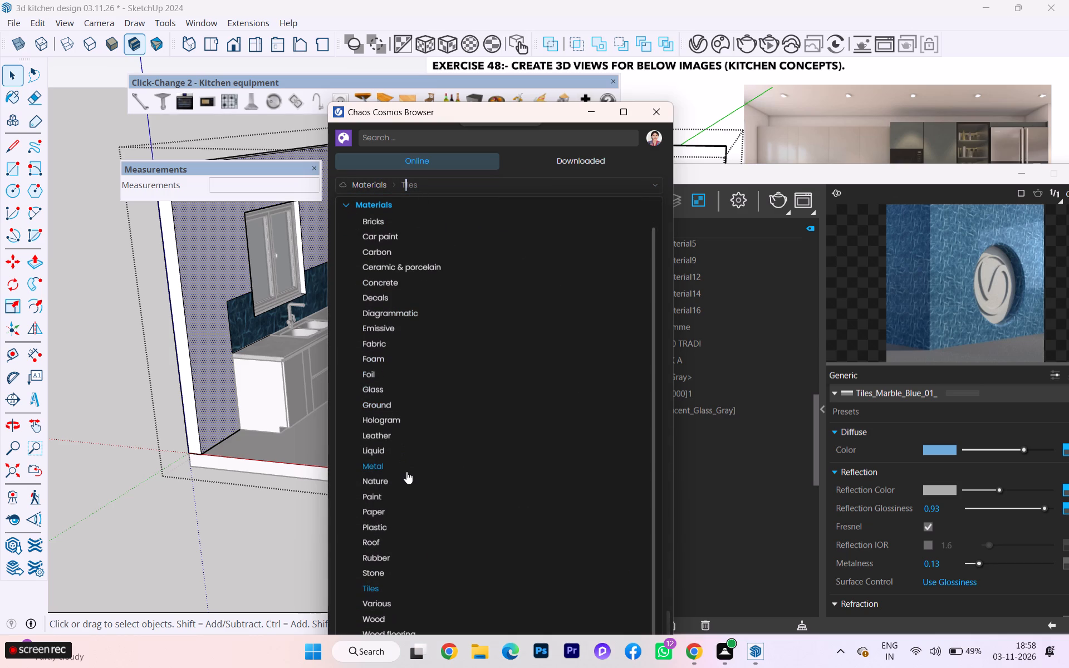
{"action": "scroll", "coordinate": [406, 471], "scroll_direction": "down", "scroll_amount": 3}
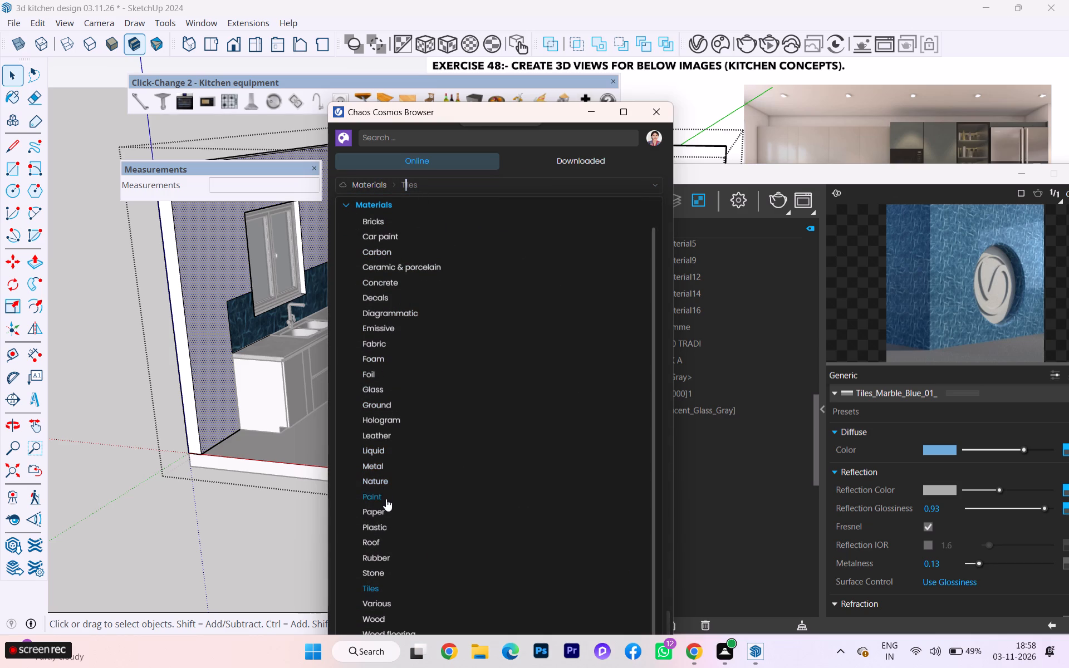
{"action": "left_click", "coordinate": [387, 498]}
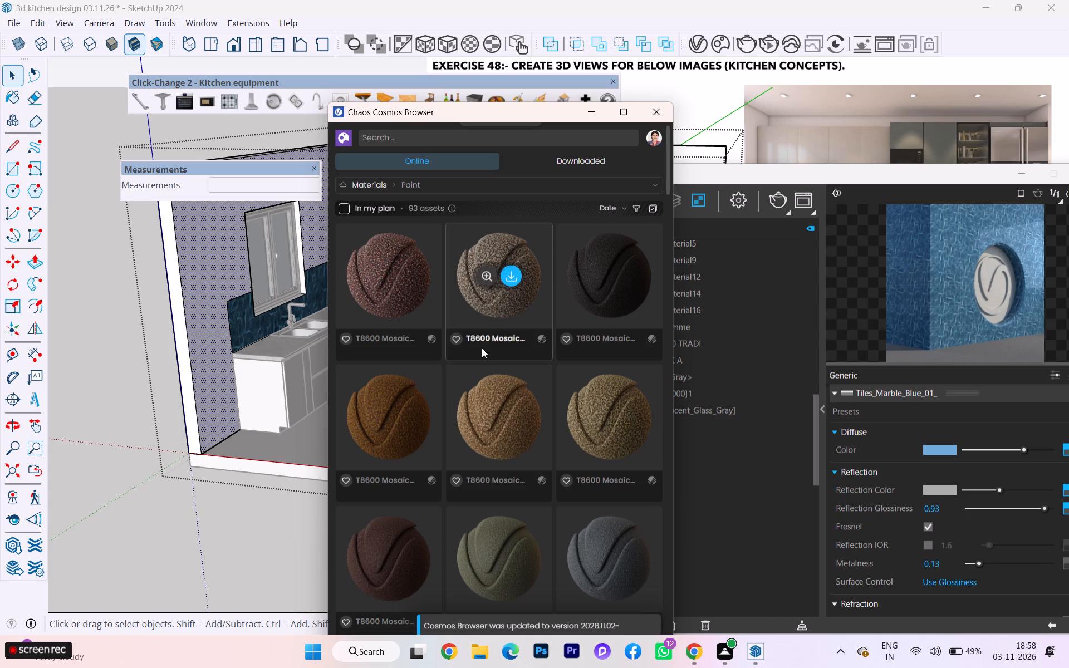
{"action": "scroll", "coordinate": [507, 414], "scroll_direction": "down", "scroll_amount": 7}
{"action": "scroll", "coordinate": [508, 417], "scroll_direction": "up", "scroll_amount": 3}
{"action": "scroll", "coordinate": [509, 417], "scroll_direction": "down", "scroll_amount": 7}
{"action": "scroll", "coordinate": [522, 427], "scroll_direction": "up", "scroll_amount": 1}
{"action": "scroll", "coordinate": [522, 427], "scroll_direction": "down", "scroll_amount": 5}
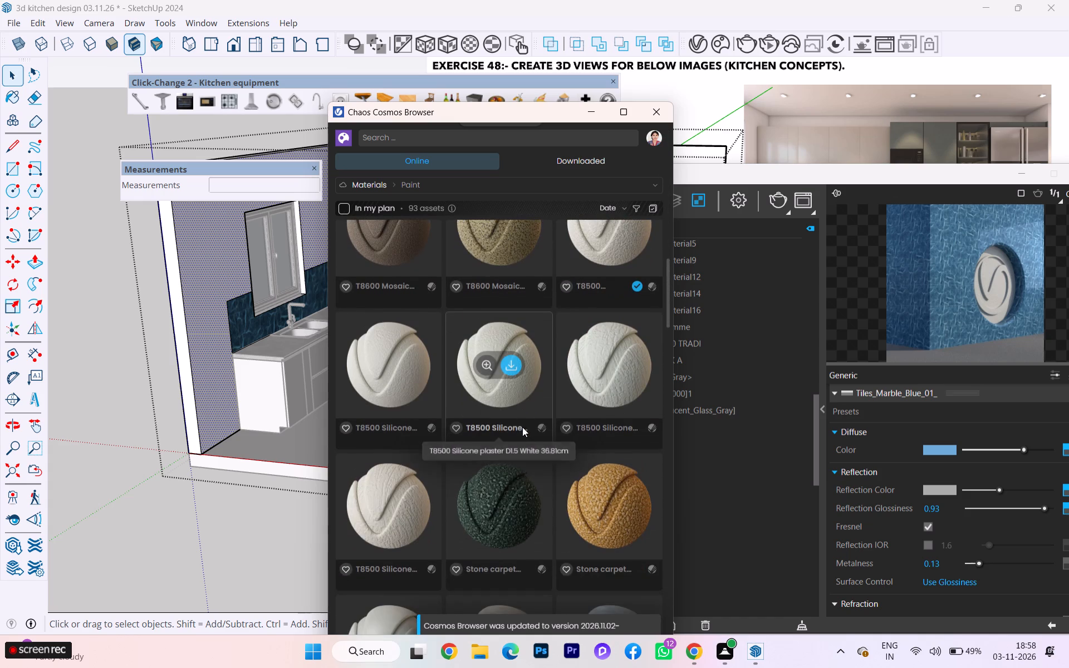
{"action": "scroll", "coordinate": [523, 422], "scroll_direction": "up", "scroll_amount": 4}
{"action": "scroll", "coordinate": [559, 408], "scroll_direction": "down", "scroll_amount": 2}
{"action": "scroll", "coordinate": [561, 409], "scroll_direction": "up", "scroll_amount": 1}
{"action": "scroll", "coordinate": [561, 410], "scroll_direction": "down", "scroll_amount": 2}
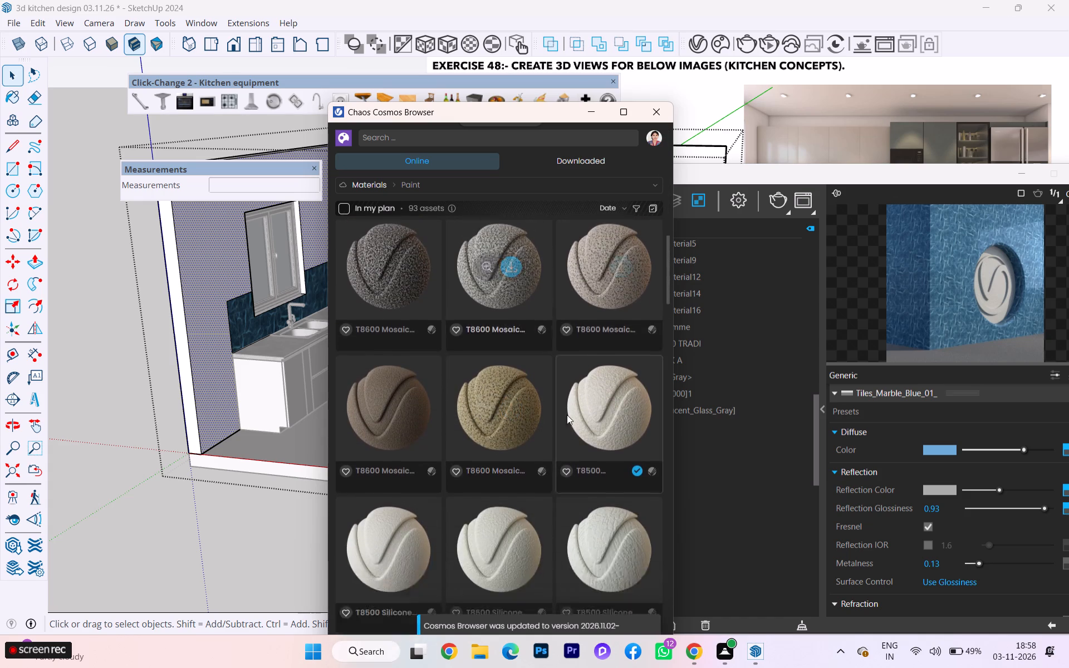
{"action": "scroll", "coordinate": [573, 417], "scroll_direction": "down", "scroll_amount": 4}
{"action": "scroll", "coordinate": [573, 417], "scroll_direction": "up", "scroll_amount": 2}
{"action": "scroll", "coordinate": [573, 417], "scroll_direction": "down", "scroll_amount": 5}
{"action": "scroll", "coordinate": [574, 417], "scroll_direction": "up", "scroll_amount": 3}
{"action": "scroll", "coordinate": [574, 418], "scroll_direction": "down", "scroll_amount": 1}
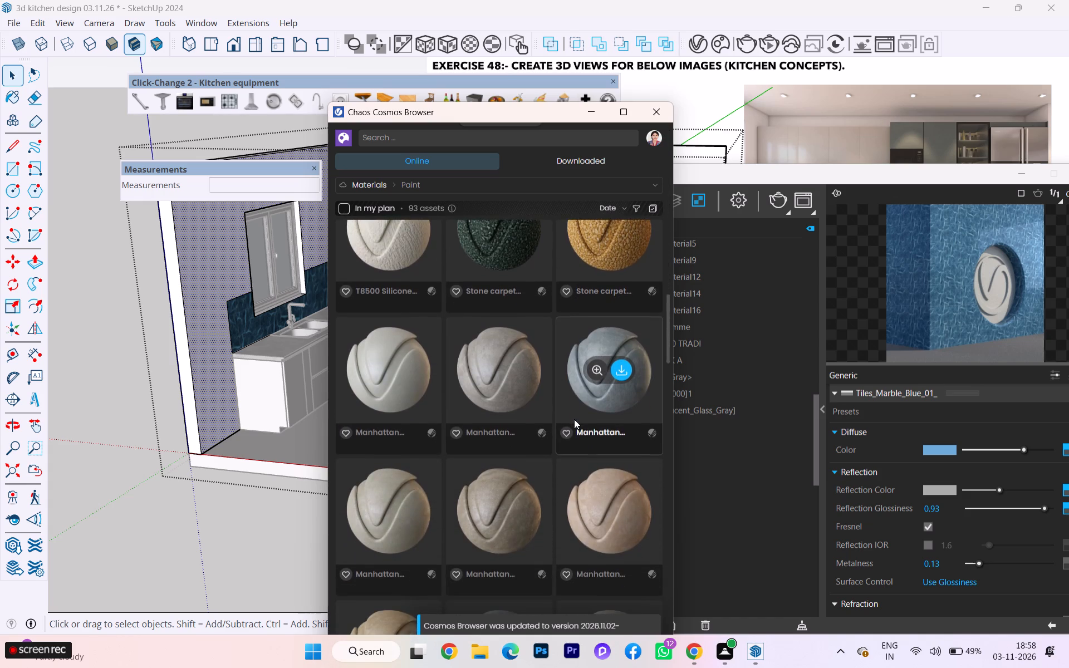
{"action": "scroll", "coordinate": [574, 419], "scroll_direction": "down", "scroll_amount": 1}
{"action": "scroll", "coordinate": [574, 419], "scroll_direction": "up", "scroll_amount": 1}
{"action": "scroll", "coordinate": [574, 420], "scroll_direction": "down", "scroll_amount": 9}
{"action": "scroll", "coordinate": [575, 423], "scroll_direction": "up", "scroll_amount": 2}
{"action": "scroll", "coordinate": [575, 425], "scroll_direction": "down", "scroll_amount": 7}
{"action": "scroll", "coordinate": [571, 428], "scroll_direction": "up", "scroll_amount": 1}
{"action": "scroll", "coordinate": [566, 429], "scroll_direction": "down", "scroll_amount": 1}
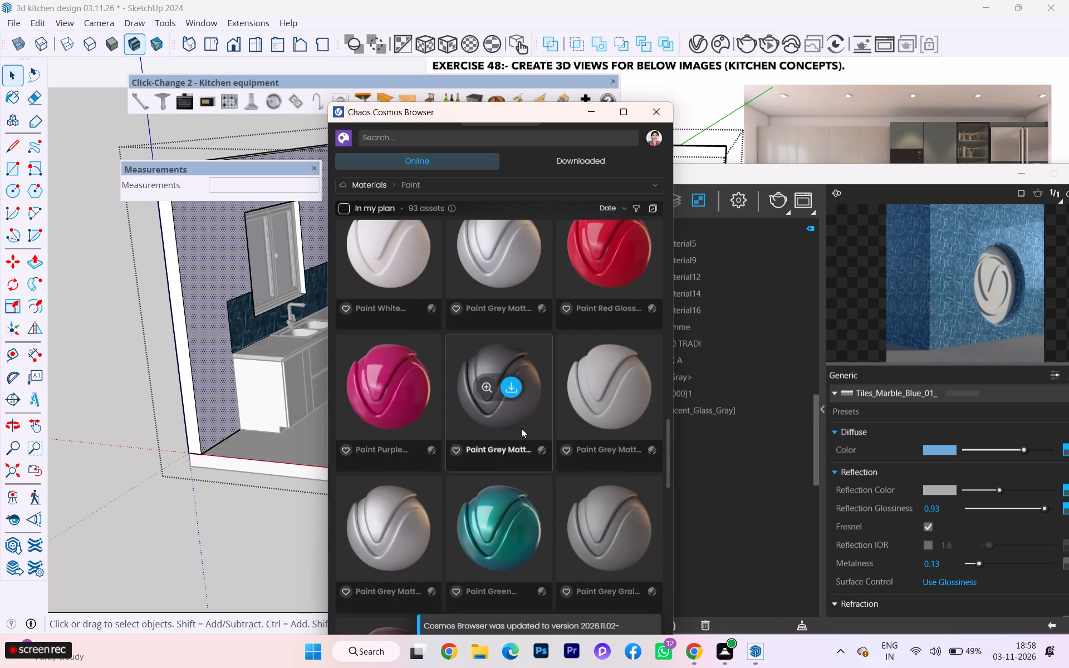
{"action": "scroll", "coordinate": [521, 427], "scroll_direction": "down", "scroll_amount": 3}
{"action": "scroll", "coordinate": [522, 425], "scroll_direction": "up", "scroll_amount": 3}
{"action": "scroll", "coordinate": [522, 425], "scroll_direction": "down", "scroll_amount": 6}
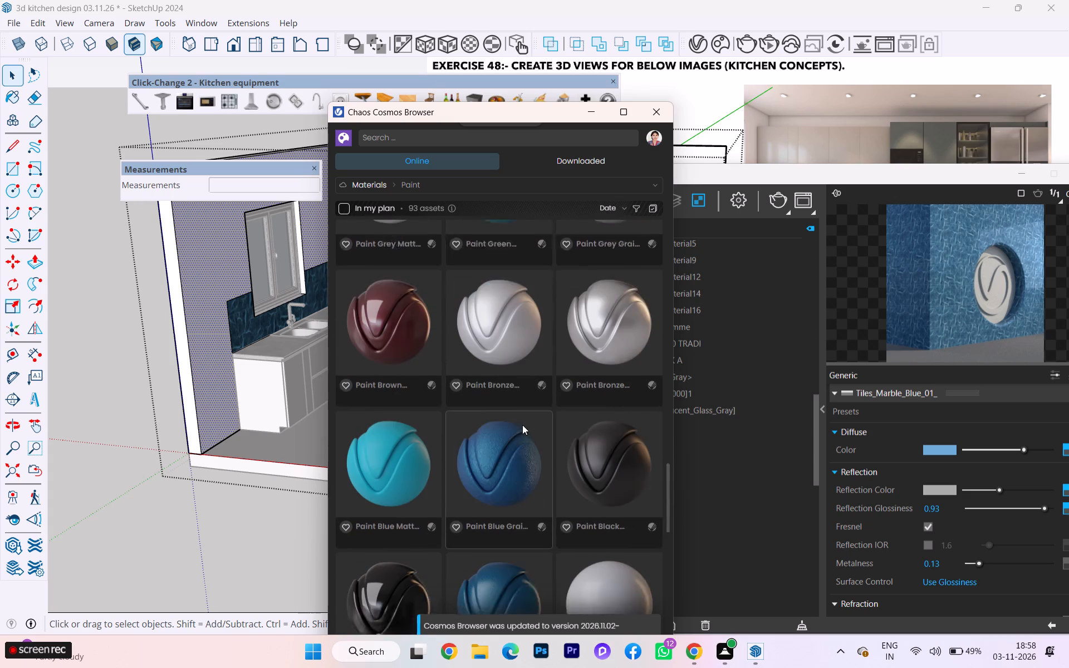
{"action": "scroll", "coordinate": [523, 426], "scroll_direction": "down", "scroll_amount": 4}
{"action": "scroll", "coordinate": [523, 426], "scroll_direction": "up", "scroll_amount": 6}
{"action": "scroll", "coordinate": [523, 424], "scroll_direction": "down", "scroll_amount": 2}
{"action": "scroll", "coordinate": [523, 424], "scroll_direction": "up", "scroll_amount": 1}
{"action": "scroll", "coordinate": [523, 424], "scroll_direction": "down", "scroll_amount": 1}
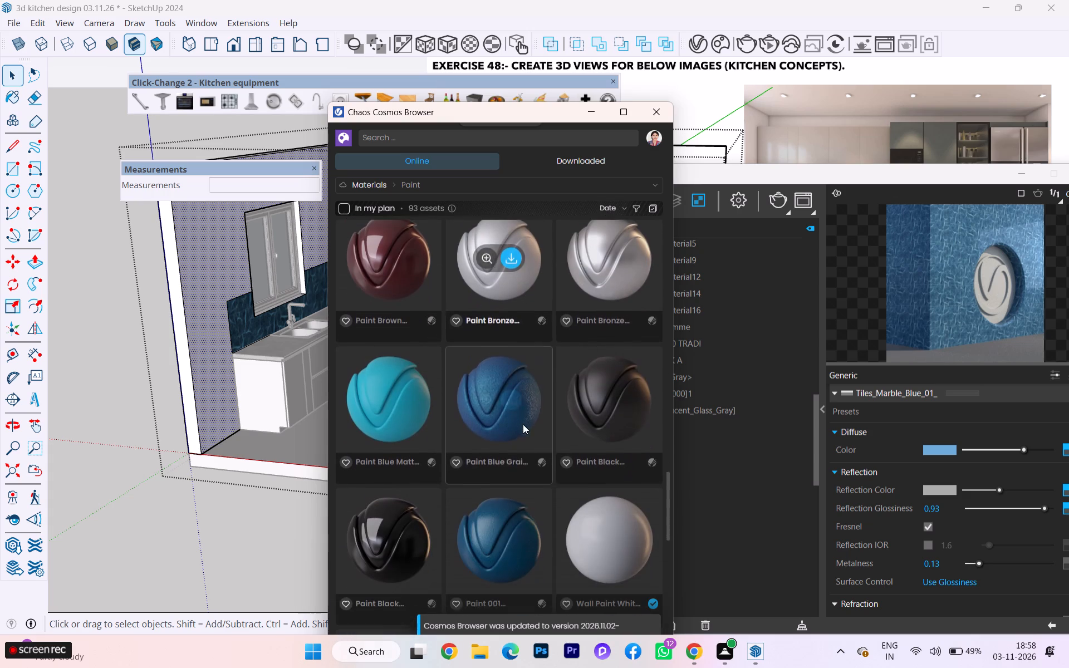
{"action": "scroll", "coordinate": [541, 403], "scroll_direction": "down", "scroll_amount": 6}
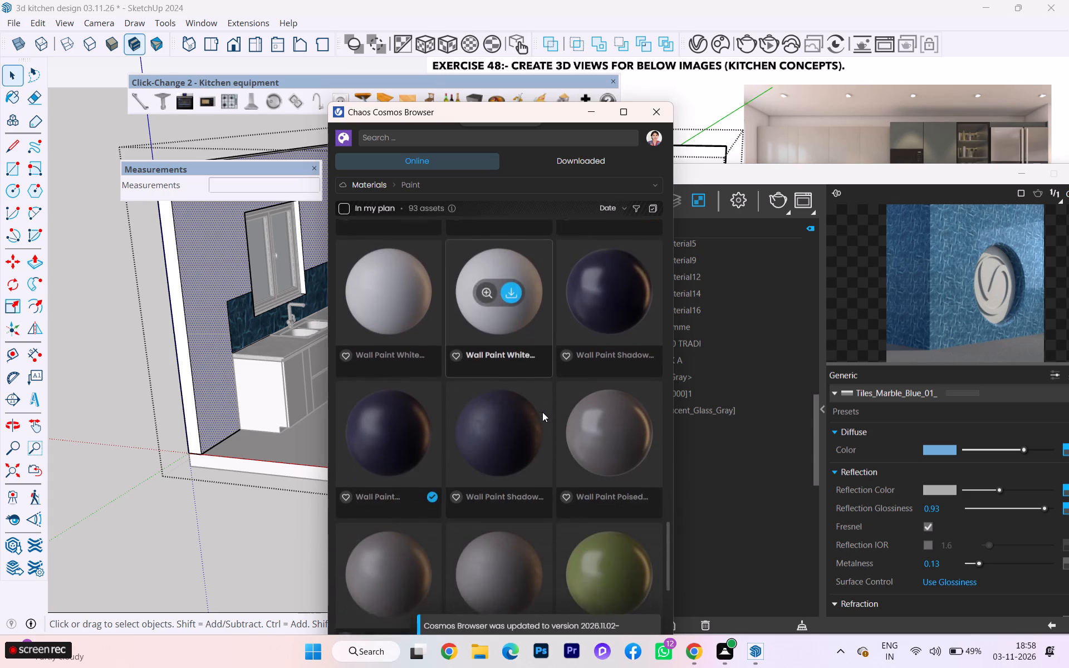
{"action": "scroll", "coordinate": [542, 412], "scroll_direction": "down", "scroll_amount": 1}
{"action": "scroll", "coordinate": [542, 412], "scroll_direction": "up", "scroll_amount": 2}
{"action": "scroll", "coordinate": [542, 412], "scroll_direction": "down", "scroll_amount": 3}
{"action": "scroll", "coordinate": [542, 412], "scroll_direction": "up", "scroll_amount": 1}
{"action": "scroll", "coordinate": [542, 412], "scroll_direction": "down", "scroll_amount": 11}
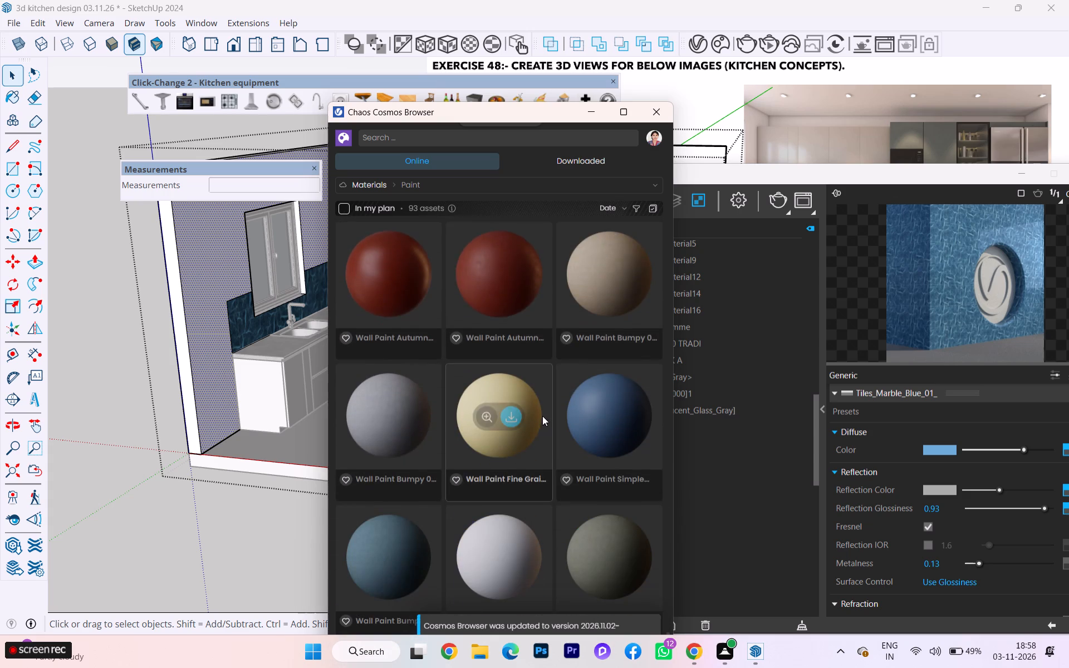
{"action": "scroll", "coordinate": [542, 416], "scroll_direction": "down", "scroll_amount": 4}
{"action": "scroll", "coordinate": [542, 415], "scroll_direction": "up", "scroll_amount": 1}
{"action": "scroll", "coordinate": [542, 415], "scroll_direction": "down", "scroll_amount": 5}
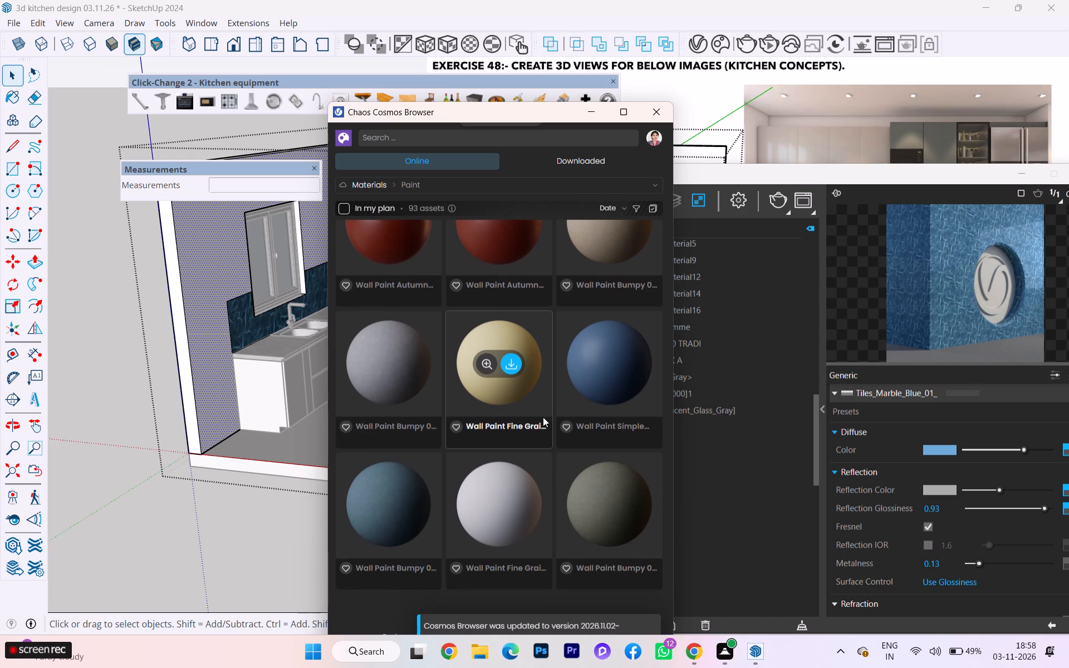
{"action": "scroll", "coordinate": [543, 416], "scroll_direction": "down", "scroll_amount": 3}
{"action": "scroll", "coordinate": [543, 416], "scroll_direction": "up", "scroll_amount": 1}
{"action": "scroll", "coordinate": [543, 416], "scroll_direction": "down", "scroll_amount": 2}
{"action": "scroll", "coordinate": [543, 416], "scroll_direction": "up", "scroll_amount": 4}
{"action": "scroll", "coordinate": [543, 416], "scroll_direction": "down", "scroll_amount": 1}
{"action": "scroll", "coordinate": [543, 416], "scroll_direction": "up", "scroll_amount": 6}
{"action": "scroll", "coordinate": [523, 408], "scroll_direction": "down", "scroll_amount": 2}
{"action": "scroll", "coordinate": [523, 408], "scroll_direction": "up", "scroll_amount": 2}
{"action": "scroll", "coordinate": [523, 408], "scroll_direction": "down", "scroll_amount": 4}
{"action": "scroll", "coordinate": [523, 408], "scroll_direction": "up", "scroll_amount": 8}
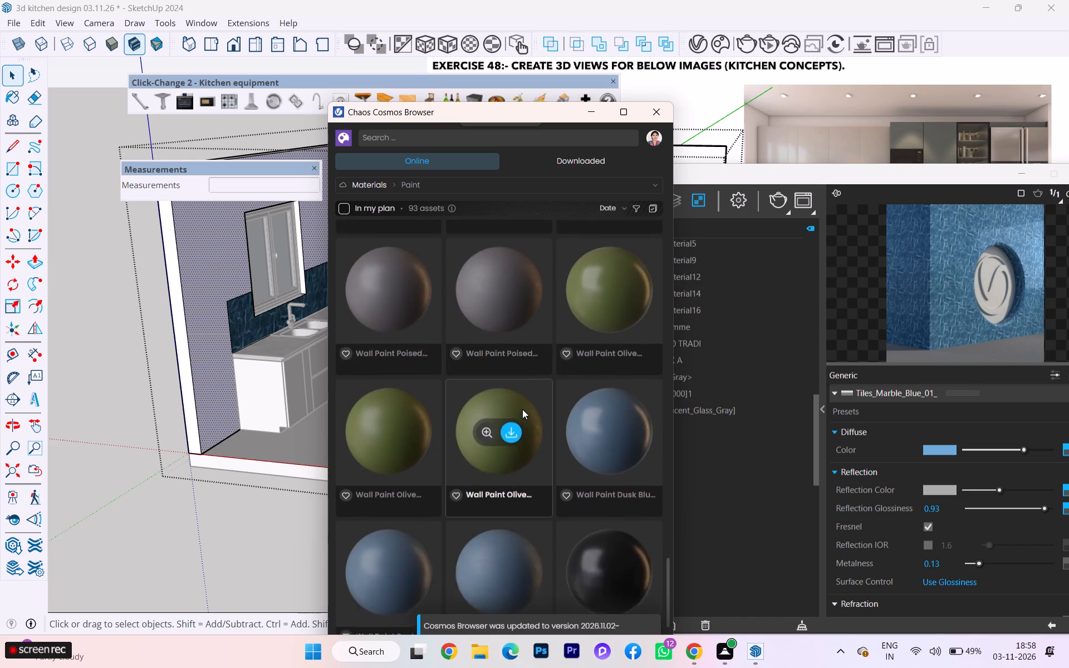
{"action": "scroll", "coordinate": [522, 409], "scroll_direction": "up", "scroll_amount": 5}
{"action": "scroll", "coordinate": [522, 410], "scroll_direction": "down", "scroll_amount": 1}
{"action": "scroll", "coordinate": [522, 410], "scroll_direction": "up", "scroll_amount": 3}
{"action": "scroll", "coordinate": [522, 410], "scroll_direction": "down", "scroll_amount": 1}
{"action": "scroll", "coordinate": [522, 410], "scroll_direction": "up", "scroll_amount": 1}
{"action": "scroll", "coordinate": [523, 409], "scroll_direction": "down", "scroll_amount": 1}
{"action": "scroll", "coordinate": [523, 409], "scroll_direction": "up", "scroll_amount": 7}
{"action": "scroll", "coordinate": [528, 404], "scroll_direction": "down", "scroll_amount": 1}
{"action": "scroll", "coordinate": [529, 404], "scroll_direction": "up", "scroll_amount": 4}
{"action": "scroll", "coordinate": [530, 402], "scroll_direction": "down", "scroll_amount": 1}
{"action": "scroll", "coordinate": [530, 402], "scroll_direction": "up", "scroll_amount": 2}
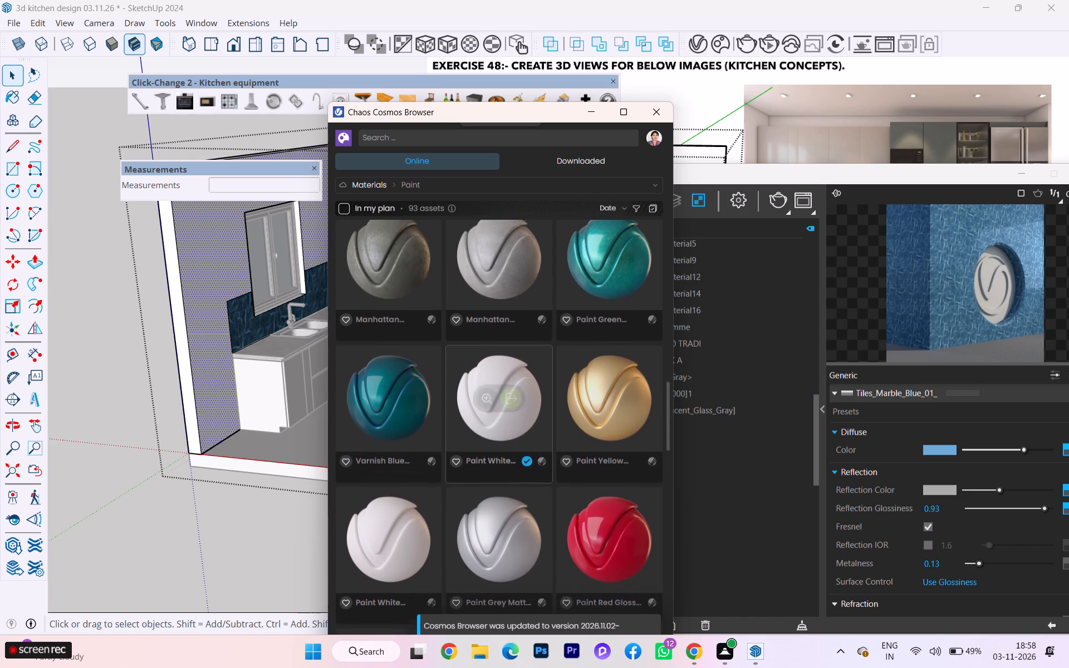
{"action": "scroll", "coordinate": [592, 396], "scroll_direction": "up", "scroll_amount": 3}
{"action": "scroll", "coordinate": [587, 400], "scroll_direction": "down", "scroll_amount": 2}
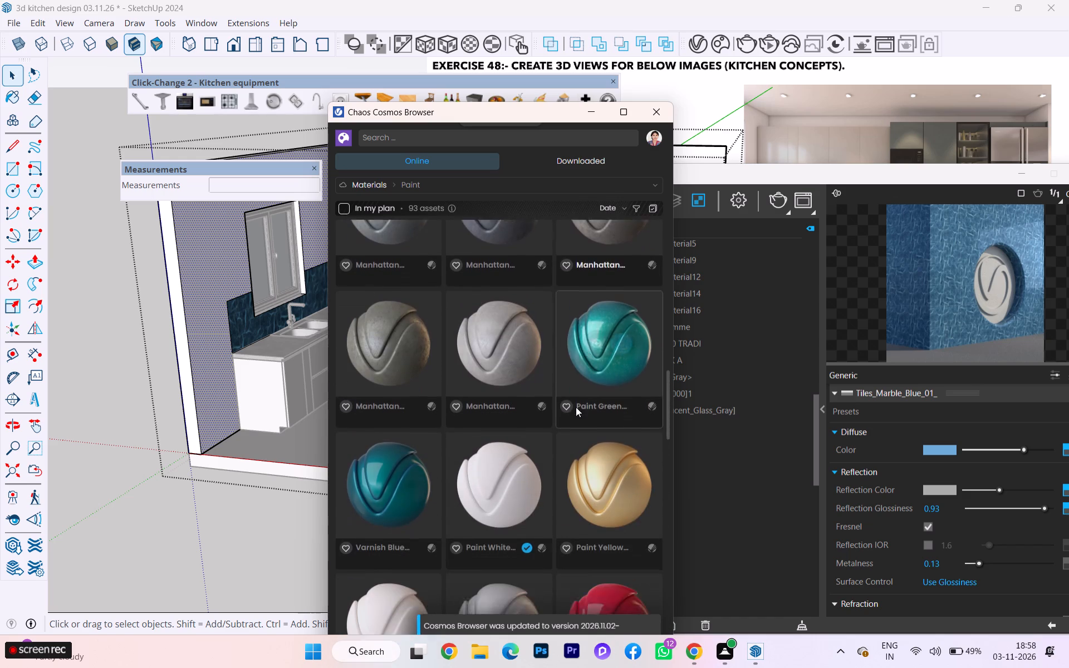
{"action": "scroll", "coordinate": [449, 418], "scroll_direction": "down", "scroll_amount": 3}
{"action": "scroll", "coordinate": [448, 419], "scroll_direction": "up", "scroll_amount": 1}
{"action": "scroll", "coordinate": [448, 418], "scroll_direction": "down", "scroll_amount": 2}
{"action": "scroll", "coordinate": [448, 418], "scroll_direction": "up", "scroll_amount": 1}
{"action": "scroll", "coordinate": [448, 418], "scroll_direction": "down", "scroll_amount": 1}
{"action": "scroll", "coordinate": [500, 417], "scroll_direction": "down", "scroll_amount": 2}
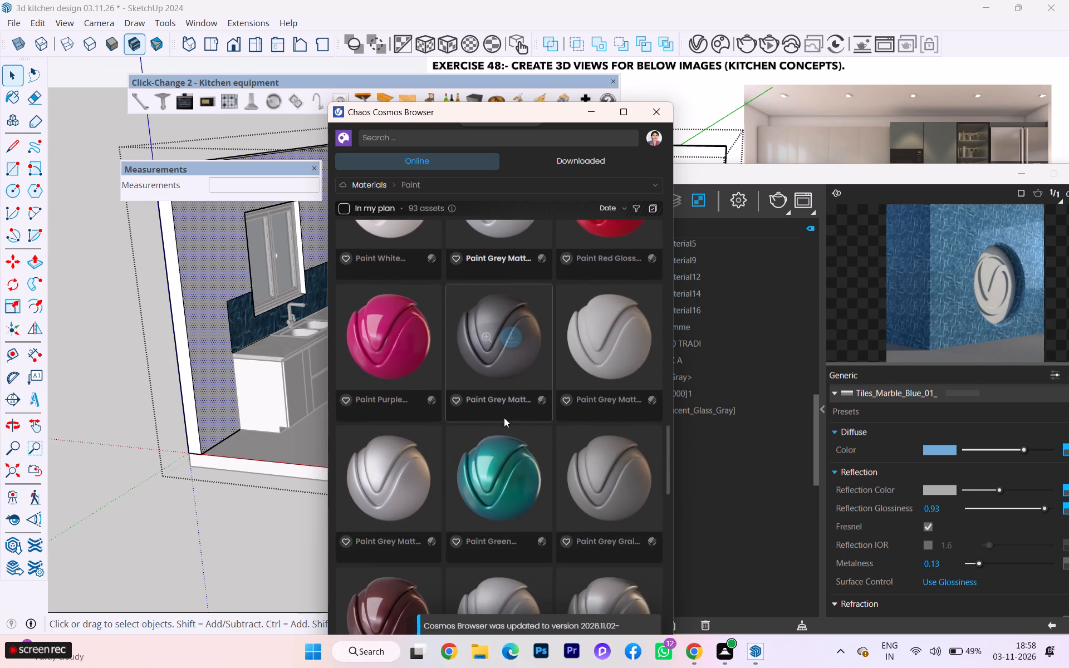
Download the Paint Grey Matte 001 0.02cm material and import it into the scene.
{"action": "scroll", "coordinate": [506, 415], "scroll_direction": "down", "scroll_amount": 2}
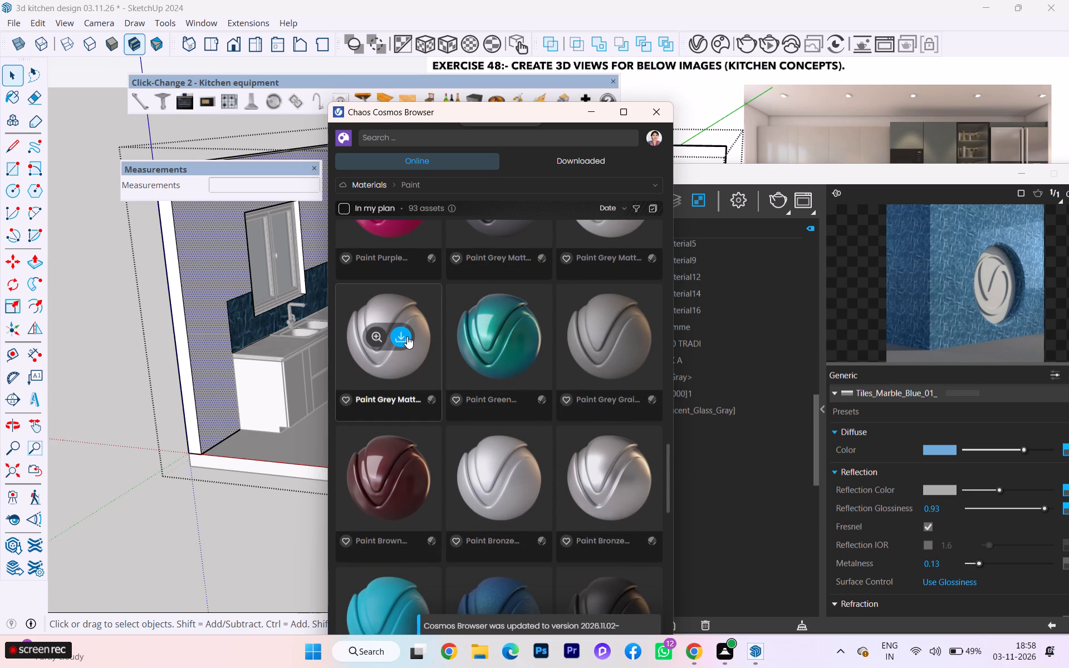
{"action": "left_click", "coordinate": [407, 336]}
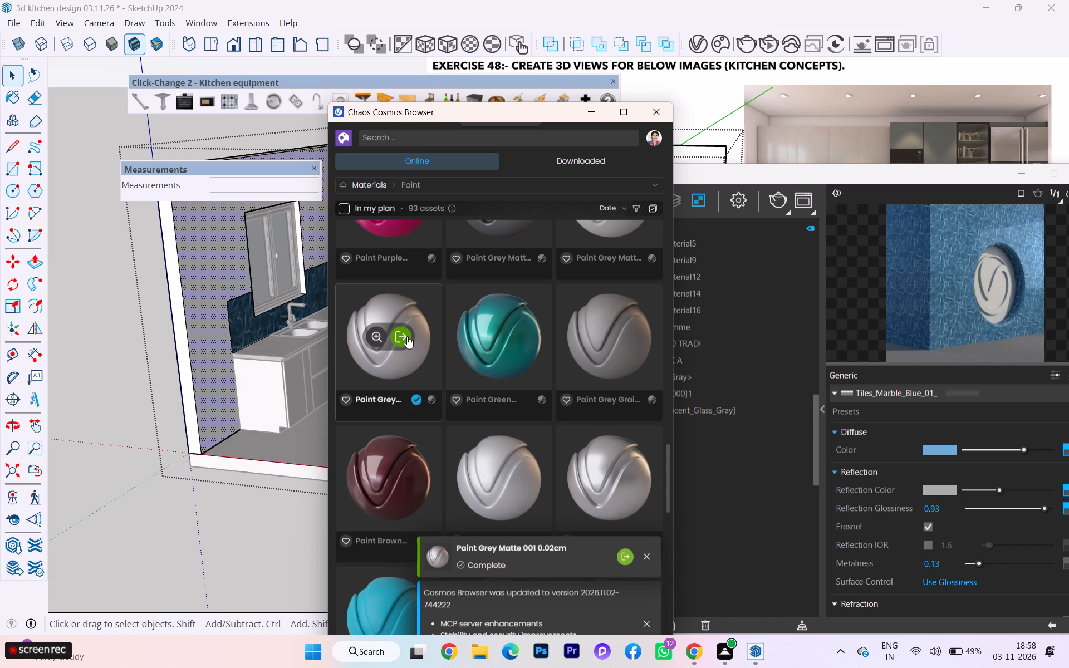
{"action": "left_click", "coordinate": [407, 336]}
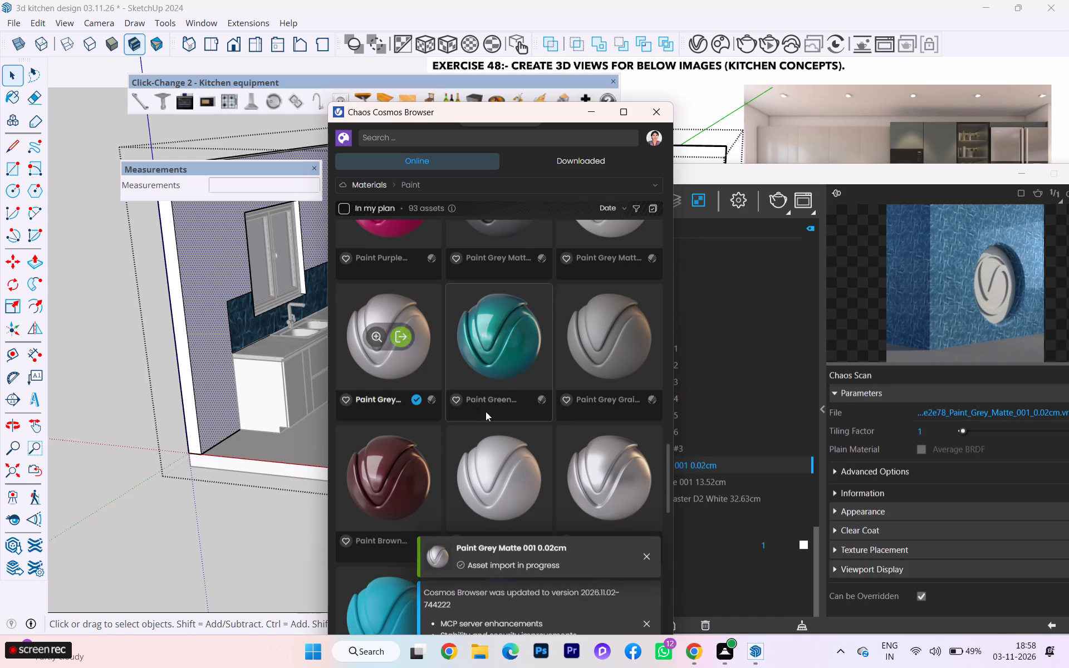
Rename the imported Paint Grey Matte 001 0.02cm material as wall 1.
{"action": "left_click", "coordinate": [750, 175]}
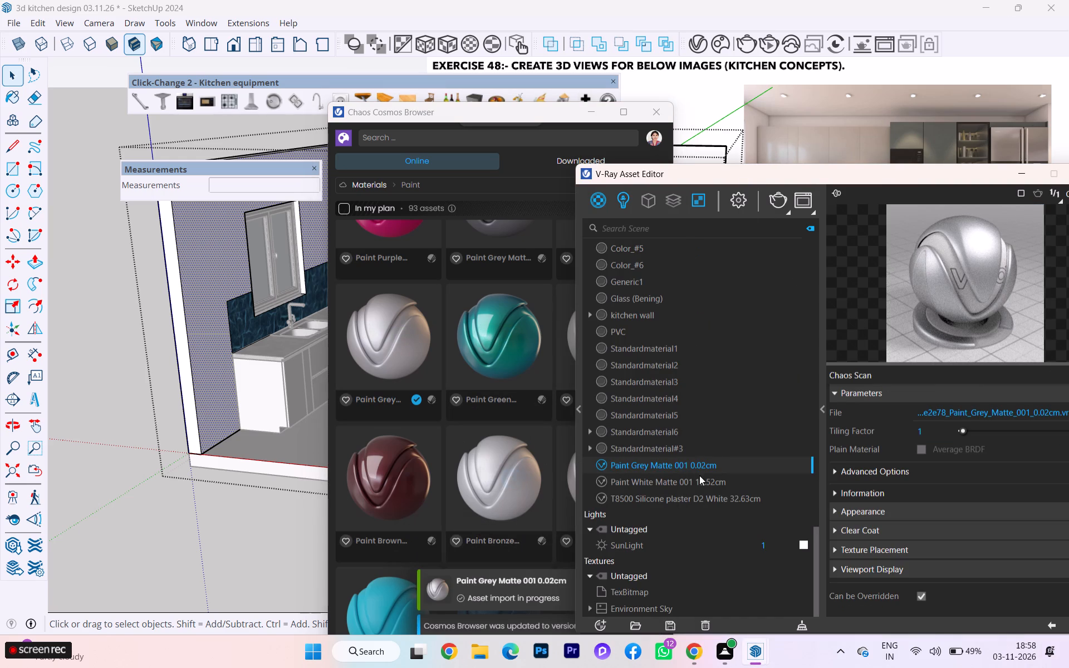
{"action": "right_click", "coordinate": [703, 463]}
{"action": "left_click", "coordinate": [730, 326]}
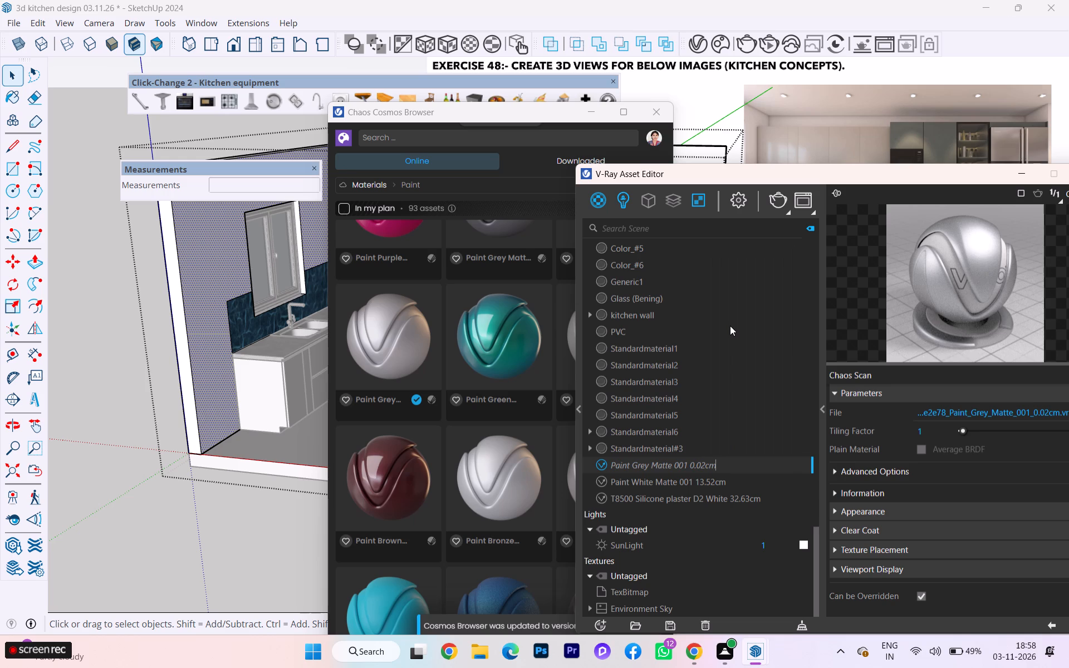
{"action": "key", "text": "BackSpace"}
{"action": "key", "text": "BackSpace"}
{"action": "key", "text": "BackSpace"}
{"action": "key", "text": "BackSpace"}
{"action": "key", "text": "BackSpace"}
{"action": "key", "text": "BackSpace"}
{"action": "key", "text": "BackSpace"}
{"action": "key", "text": "BackSpace"}
{"action": "key", "text": "BackSpace"}
{"action": "key", "text": "BackSpace"}
{"action": "key", "text": "BackSpace"}
{"action": "key", "text": "BackSpace"}
{"action": "key", "text": "BackSpace"}
{"action": "key", "text": "BackSpace"}
{"action": "key", "text": "BackSpace"}
{"action": "key", "text": "BackSpace"}
{"action": "key", "text": "BackSpace"}
{"action": "key", "text": "BackSpace"}
{"action": "key", "text": "BackSpace"}
{"action": "key", "text": "BackSpace"}
{"action": "type", "text": "wall"}
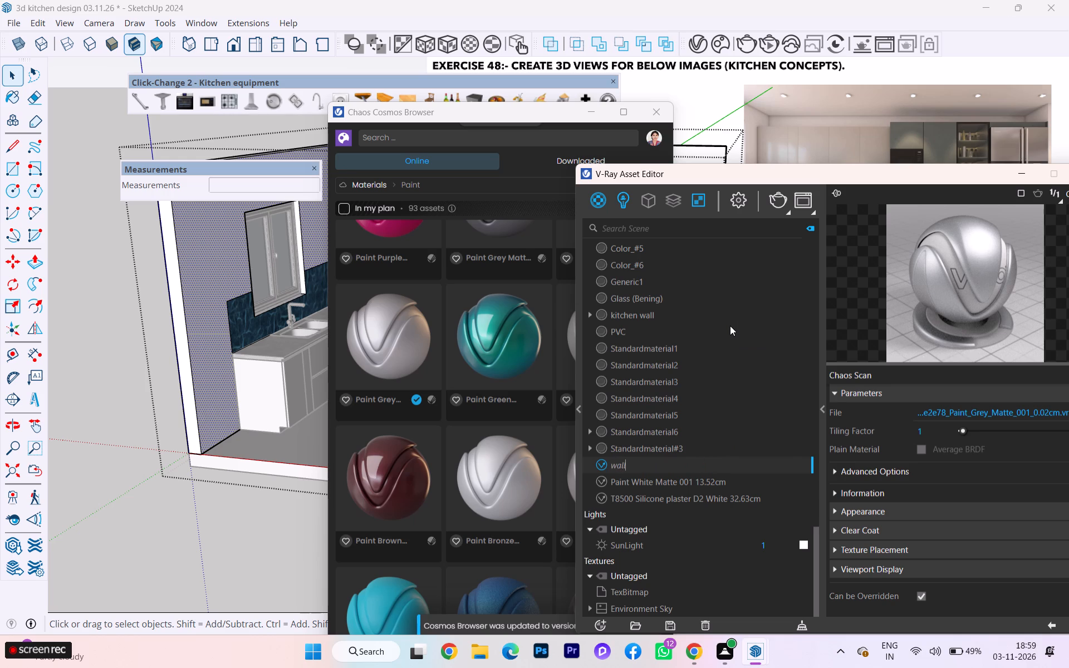
{"action": "key", "text": "space"}
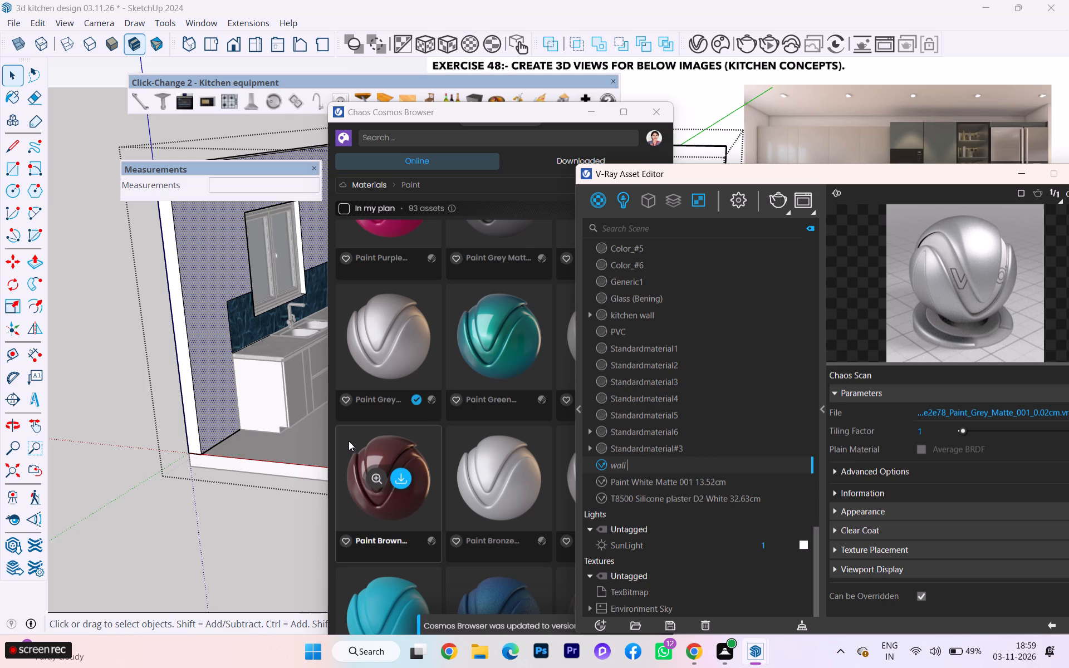
{"action": "type", "text": "1"}
{"action": "left_click", "coordinate": [203, 415]}
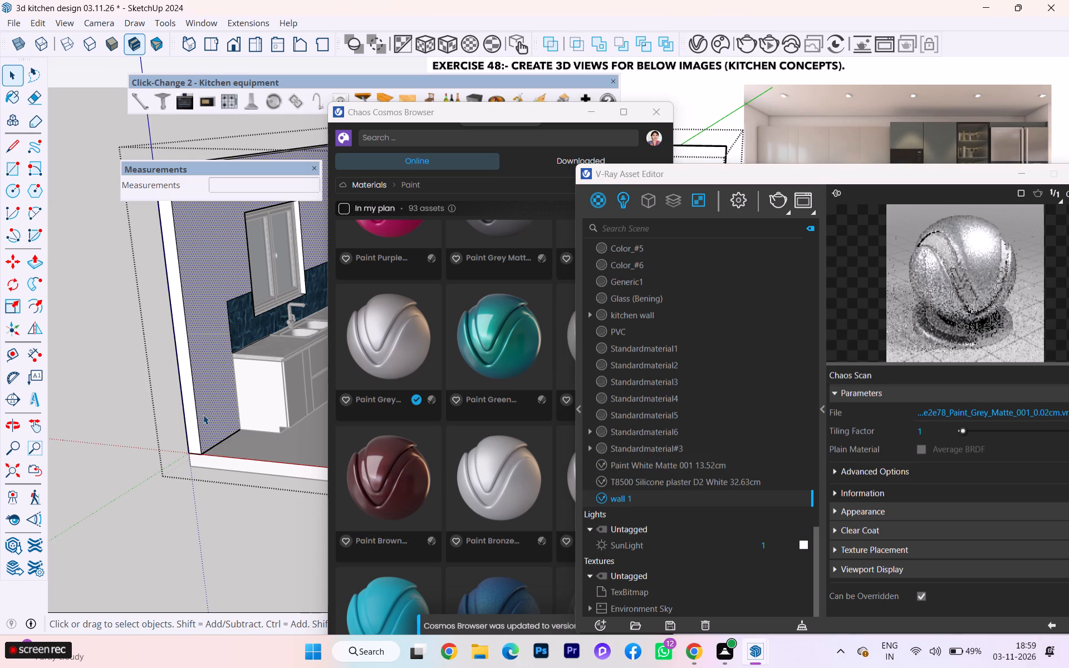
Select all geometry connected to the window wall, and narrow the selection to its inner face only.
{"action": "double_click", "coordinate": [198, 421]}
{"action": "left_click", "coordinate": [198, 421]}
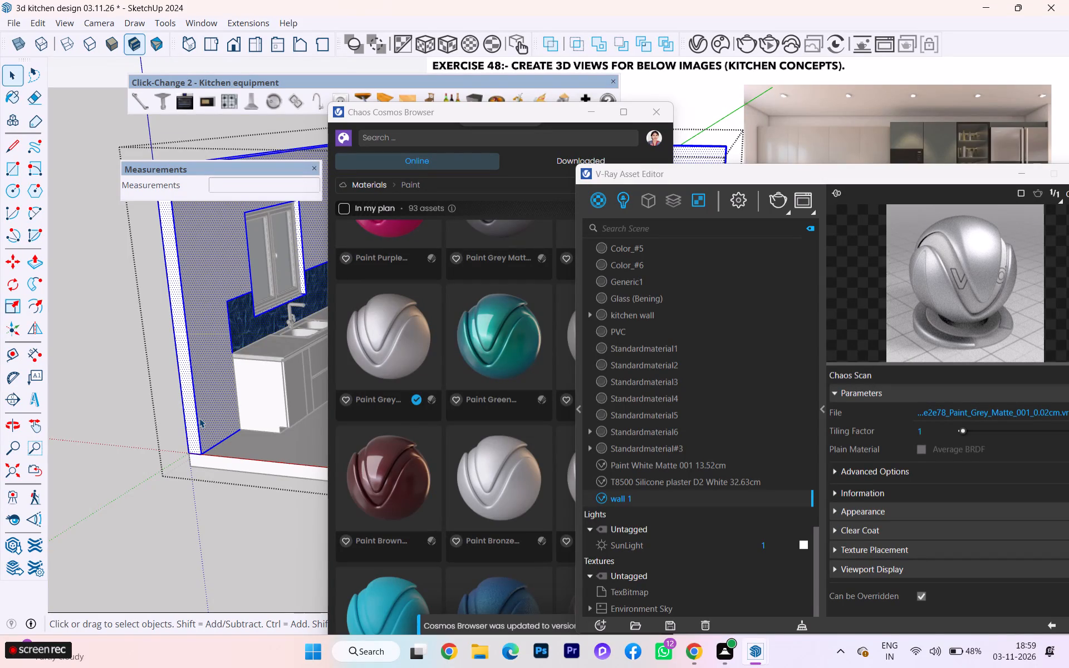
{"action": "left_click", "coordinate": [199, 418]}
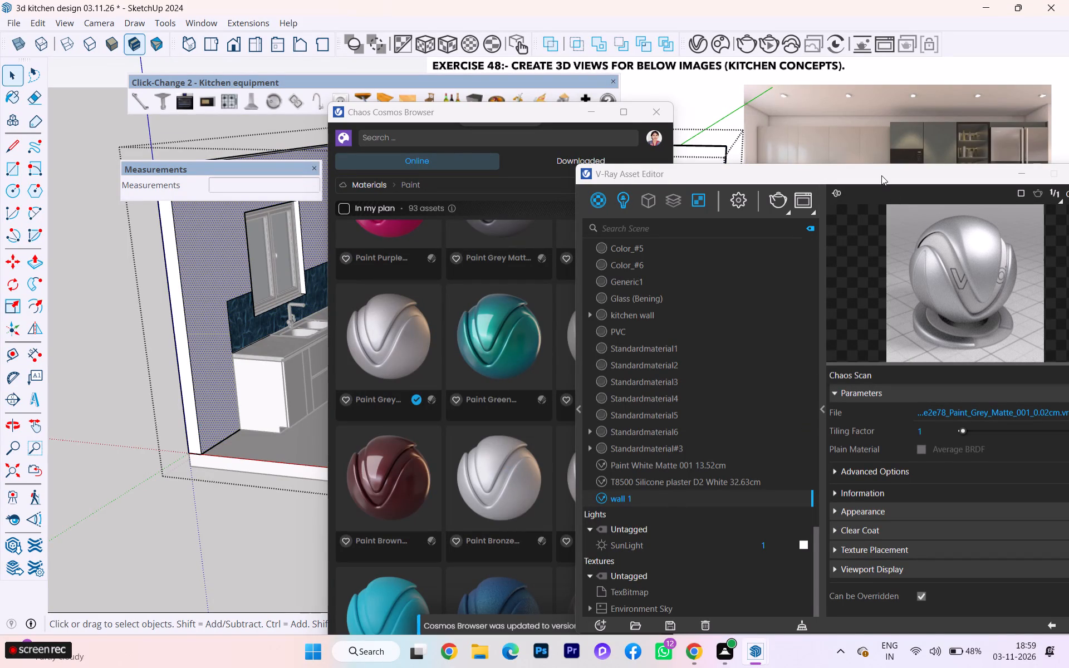
Bring the full material settings into view and switch the wall 1 preview to the wall scene.
{"action": "left_click_drag", "start_coordinate": [881, 175], "coordinate": [806, 168]}
{"action": "left_click", "coordinate": [1021, 179]}
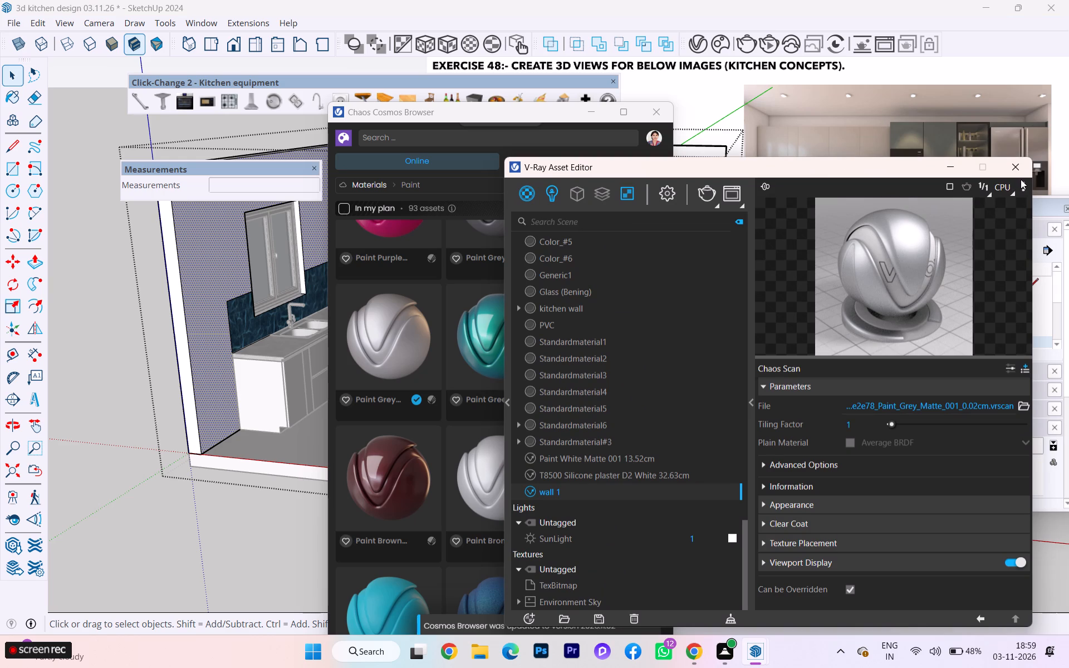
{"action": "left_click", "coordinate": [1023, 184]}
{"action": "left_click", "coordinate": [933, 290]}
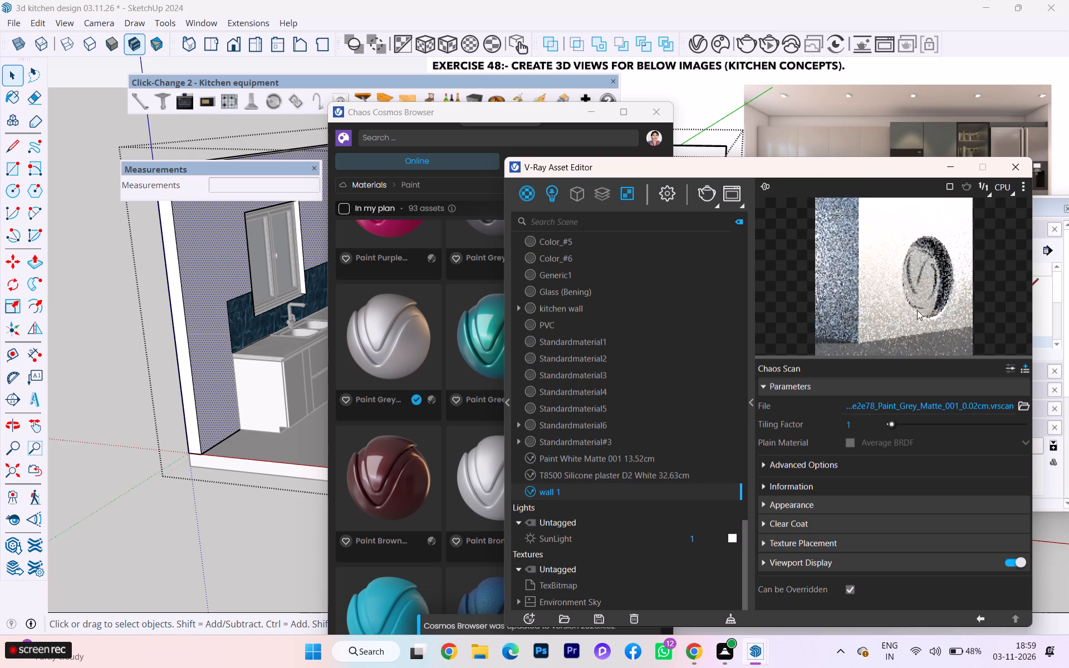
Expand the clear coat settings of the wall 1 material and turn off its Can be Overridden option.
{"action": "scroll", "coordinate": [836, 489], "scroll_direction": "down", "scroll_amount": 1}
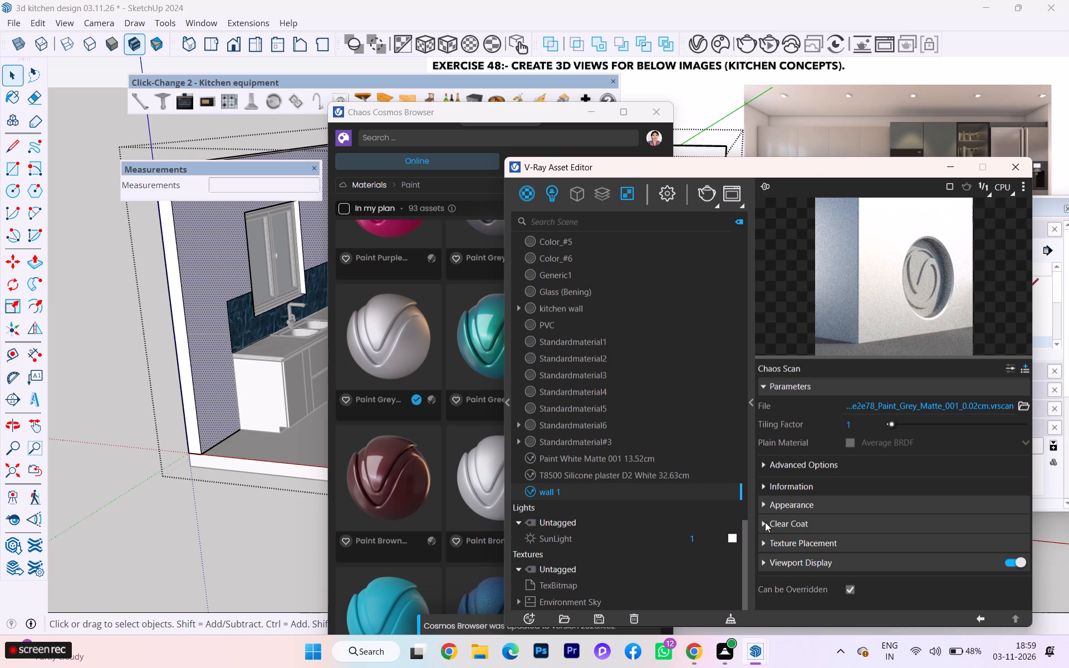
{"action": "left_click", "coordinate": [764, 519]}
{"action": "scroll", "coordinate": [797, 535], "scroll_direction": "down", "scroll_amount": 4}
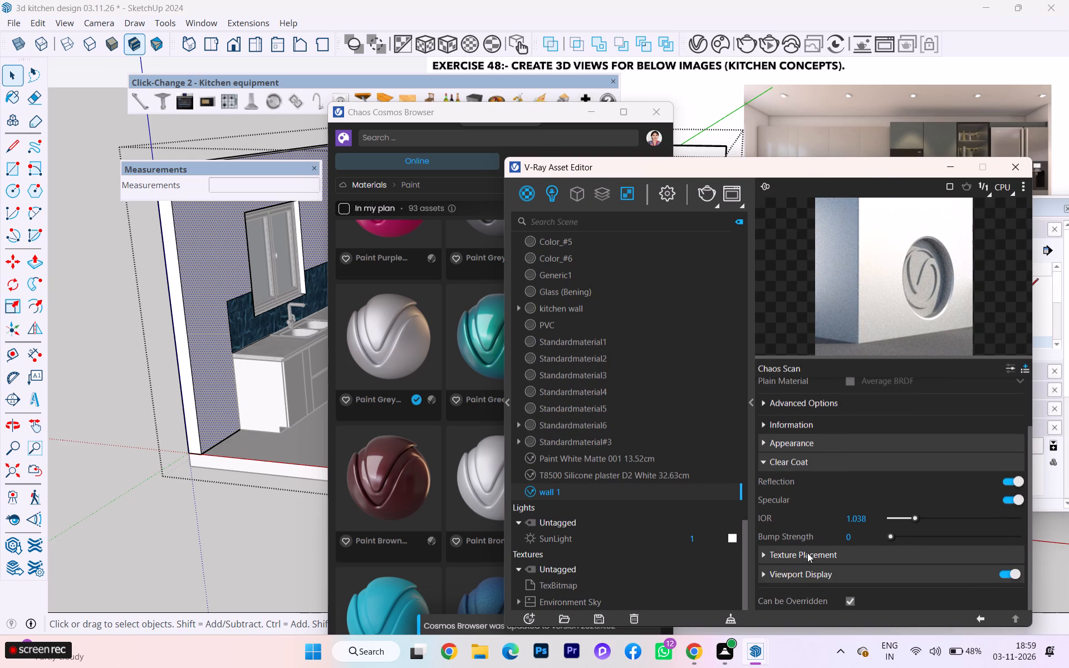
{"action": "left_click", "coordinate": [852, 601]}
{"action": "scroll", "coordinate": [777, 429], "scroll_direction": "up", "scroll_amount": 1}
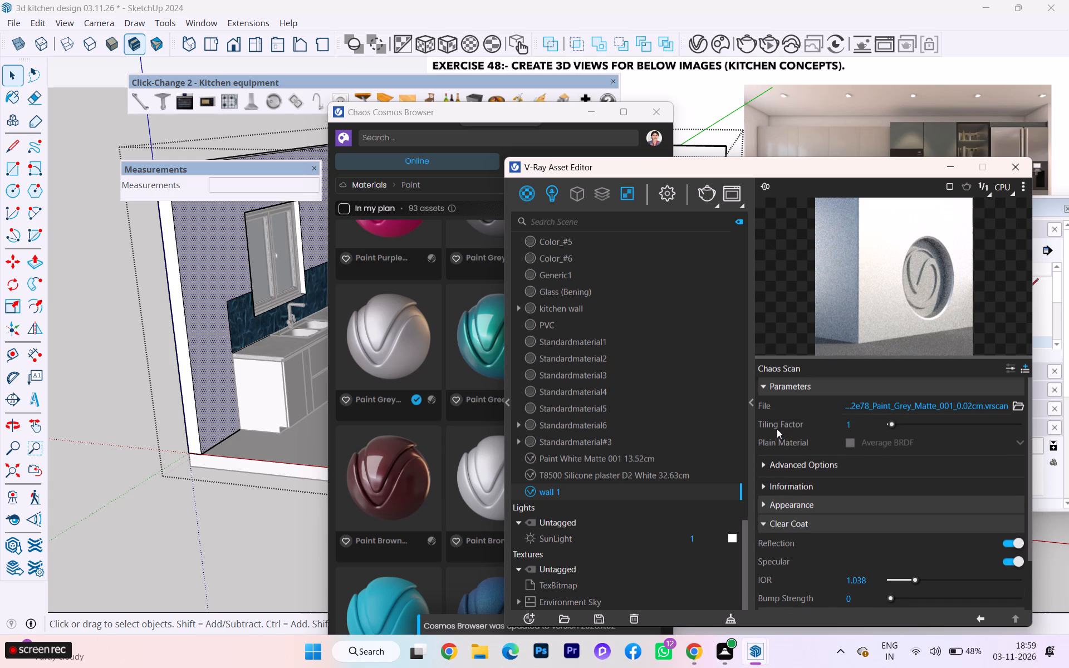
{"action": "scroll", "coordinate": [777, 429], "scroll_direction": "up", "scroll_amount": 3}
{"action": "scroll", "coordinate": [779, 383], "scroll_direction": "up", "scroll_amount": 1}
Go back to the Generic1 material and set its diffuse colour to a dark grey of R 0.394, G 0.381, B 0.381.
{"action": "left_click", "coordinate": [982, 622]}
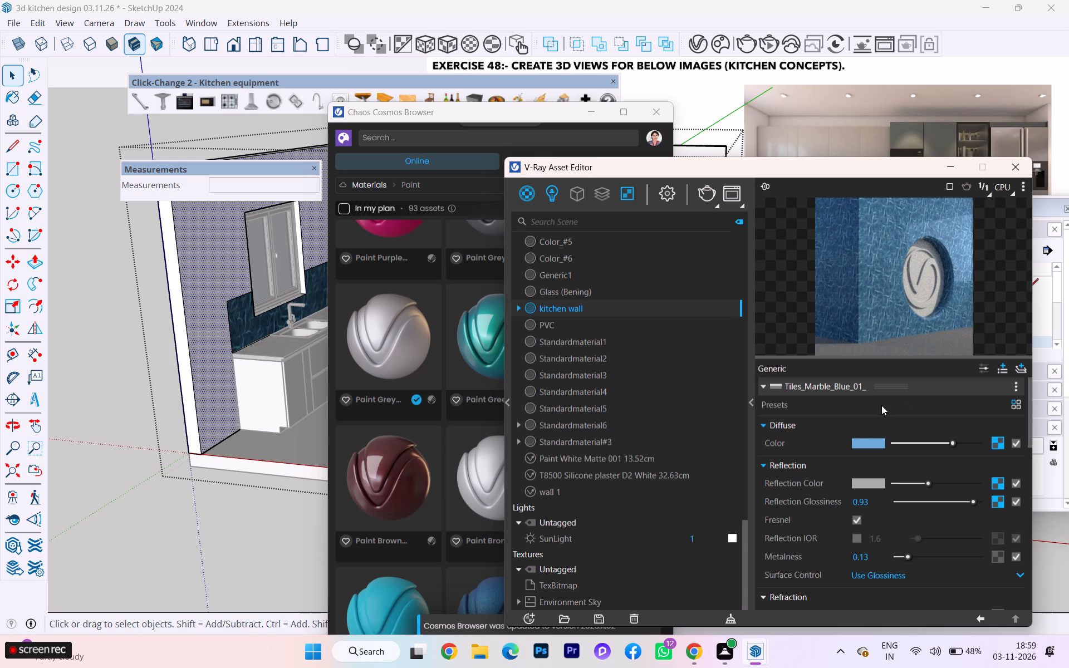
{"action": "left_click", "coordinate": [976, 623]}
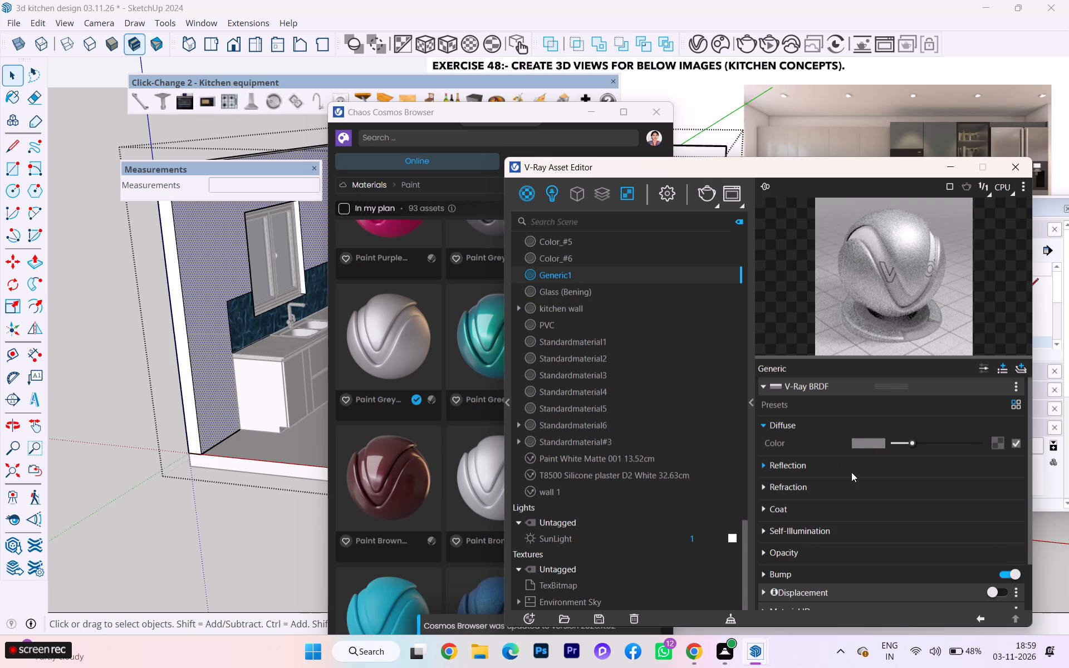
{"action": "left_click", "coordinate": [876, 443]}
{"action": "left_click", "coordinate": [335, 372]}
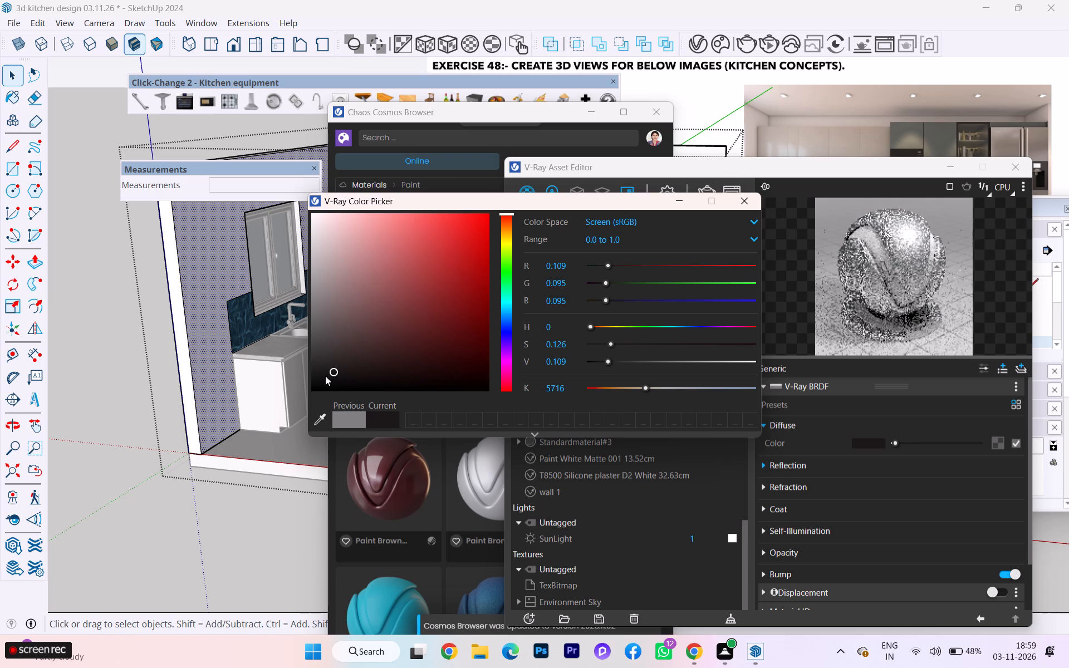
{"action": "left_click", "coordinate": [325, 376]}
{"action": "left_click_drag", "start_coordinate": [325, 376], "coordinate": [305, 394]}
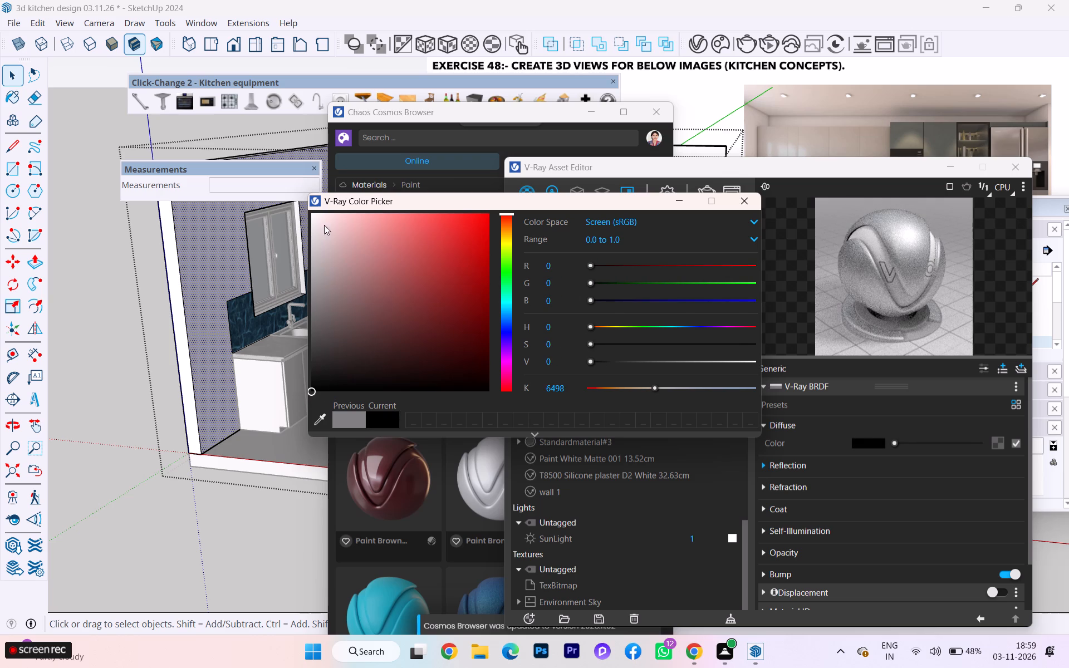
{"action": "left_click", "coordinate": [324, 223]}
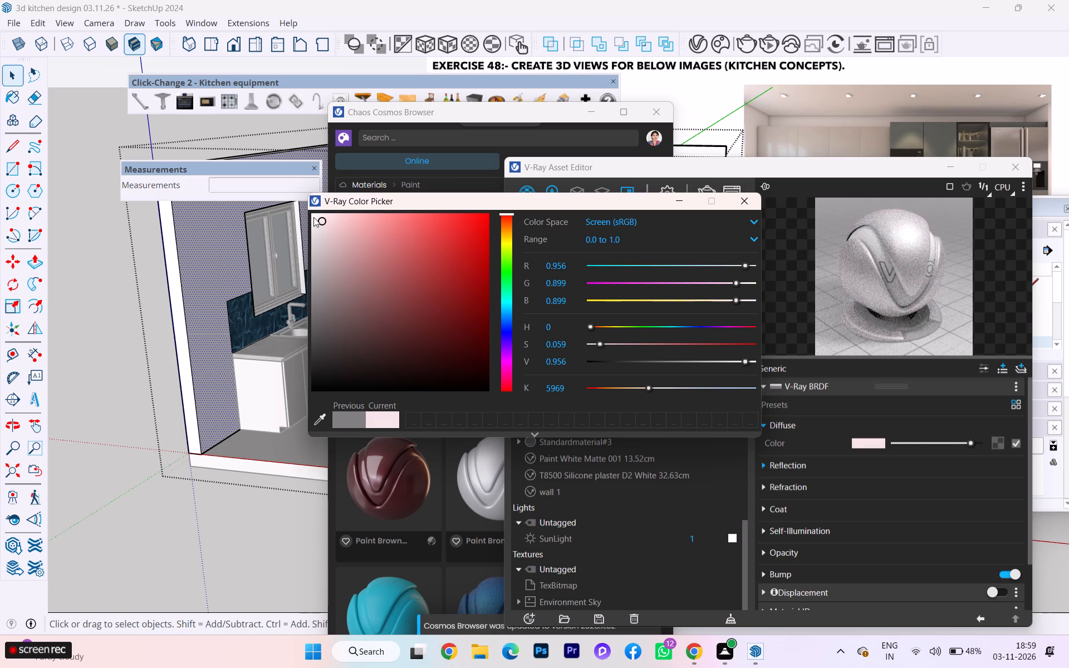
{"action": "left_click", "coordinate": [326, 259]}
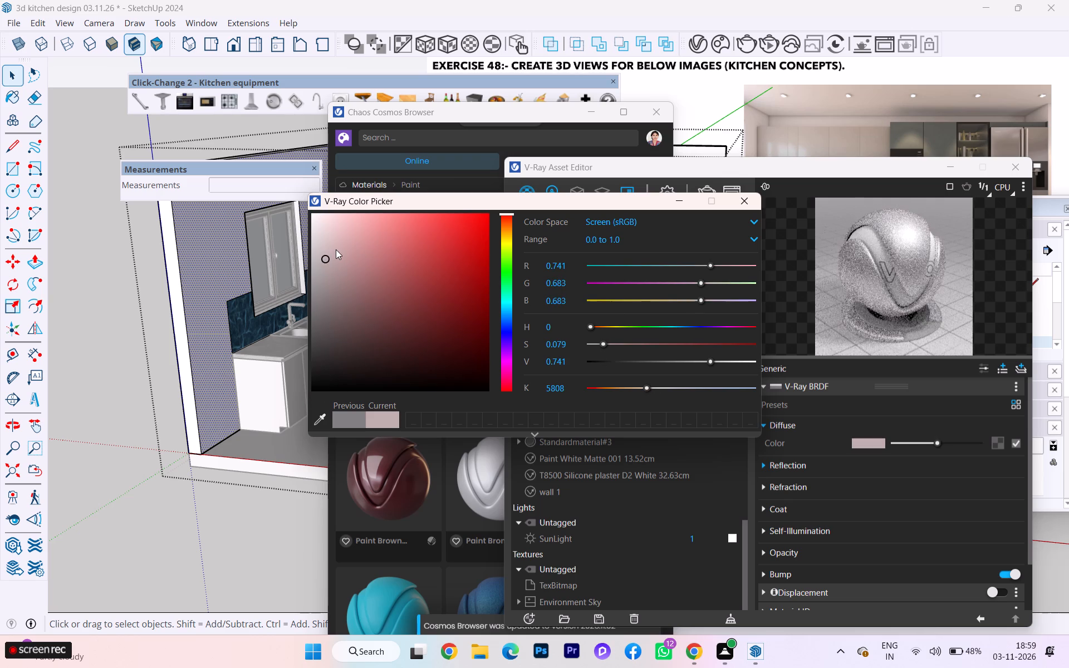
{"action": "left_click", "coordinate": [318, 323]}
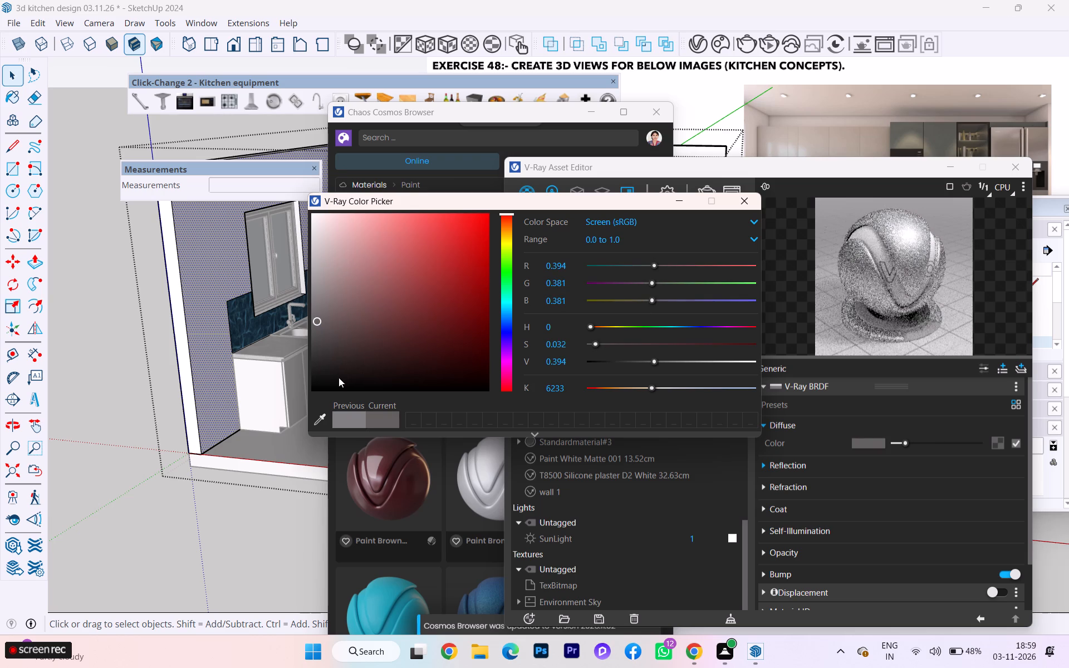
{"action": "left_click", "coordinate": [780, 219]}
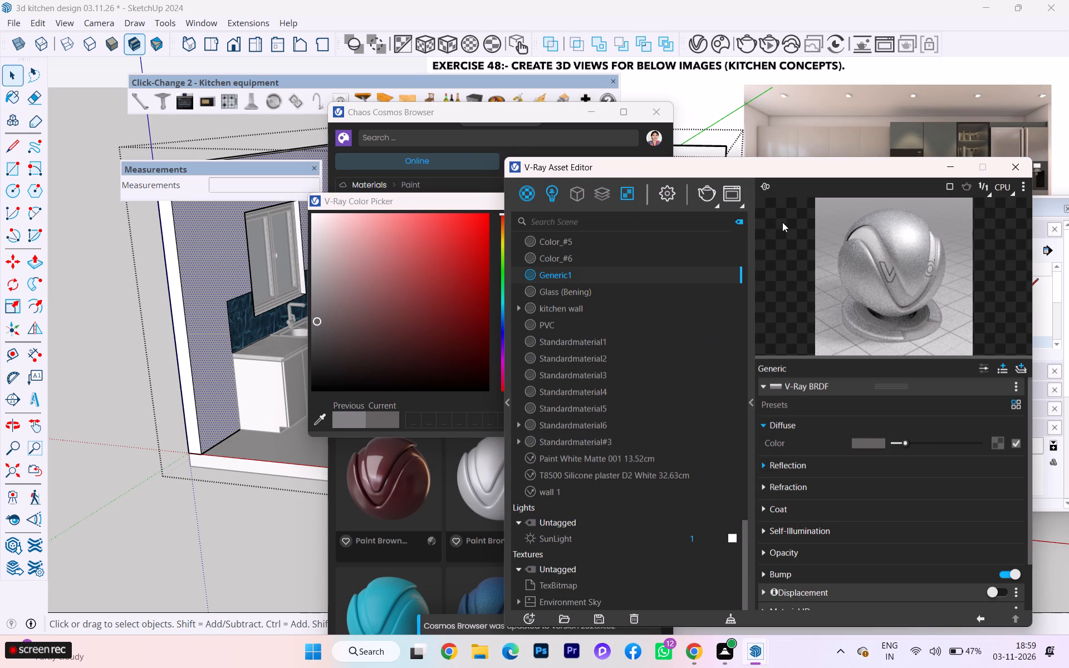
Configure Generic1's reflection with a mid-grey reflection colour, Fresnel turned off and reflection glossiness at 0.
{"action": "left_click", "coordinate": [808, 464]}
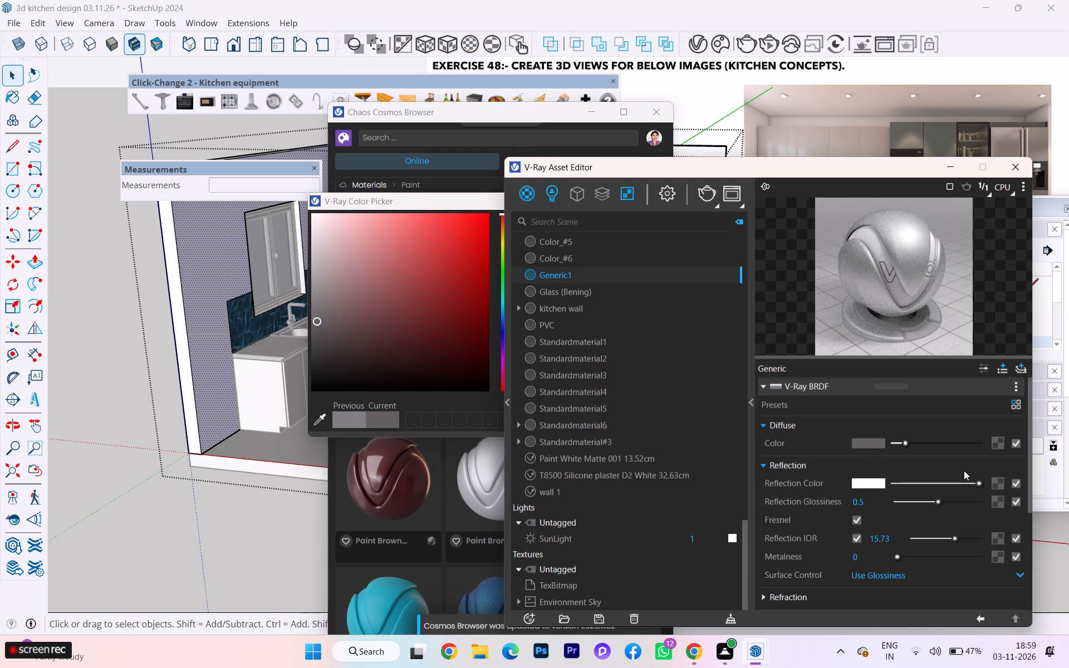
{"action": "left_click_drag", "start_coordinate": [969, 480], "coordinate": [891, 482]}
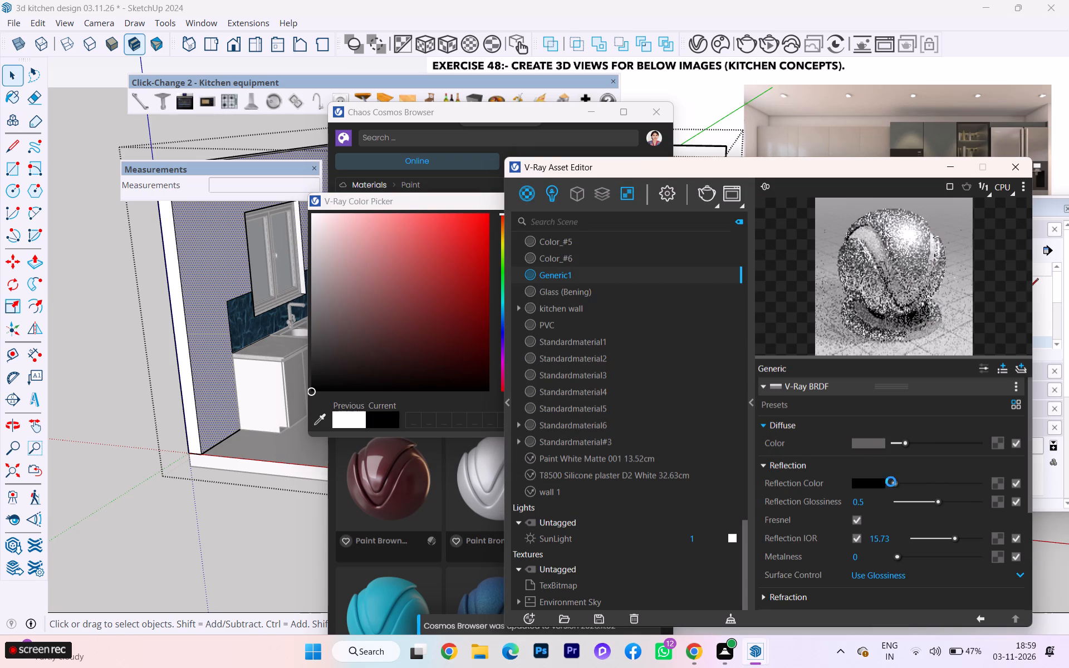
{"action": "left_click", "coordinate": [901, 480]}
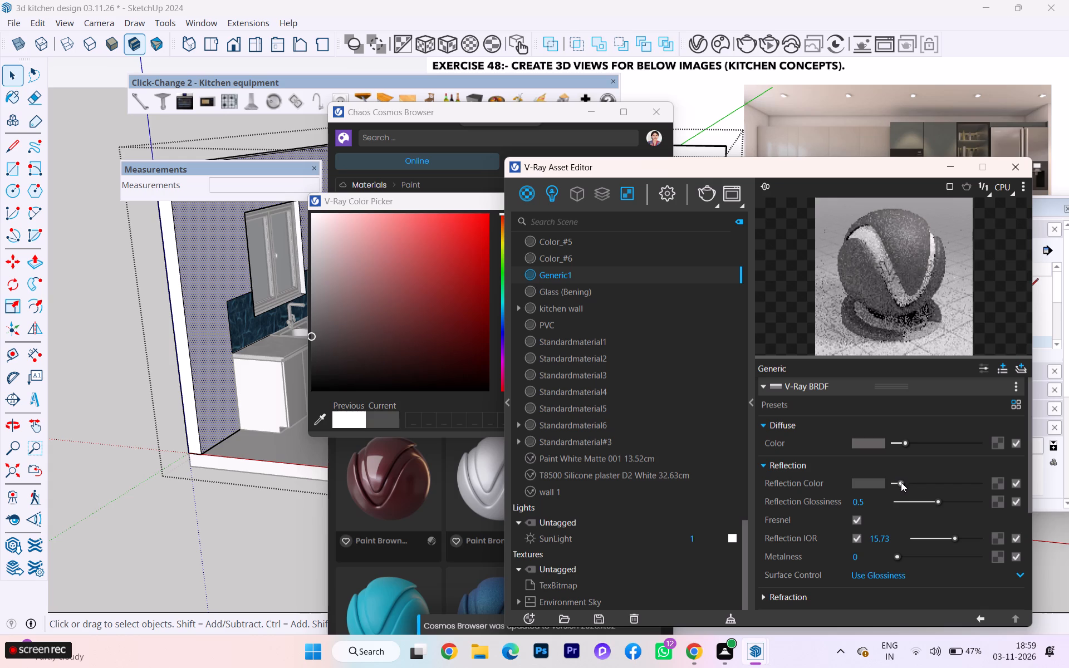
{"action": "left_click", "coordinate": [913, 484]}
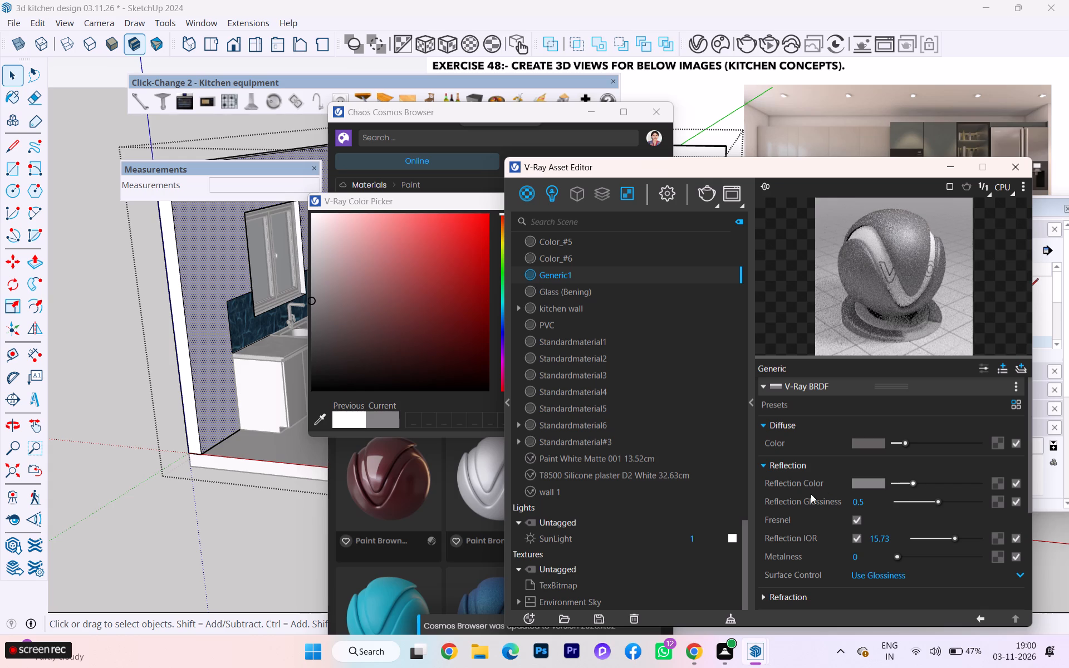
{"action": "left_click", "coordinate": [859, 518]}
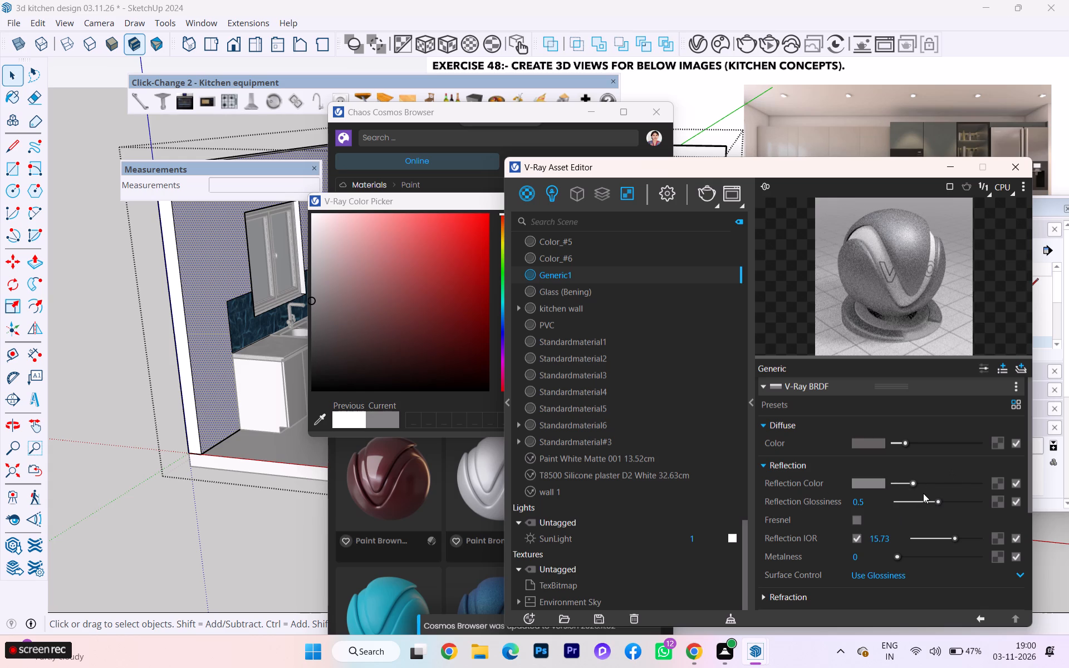
{"action": "left_click_drag", "start_coordinate": [929, 501], "coordinate": [919, 504]}
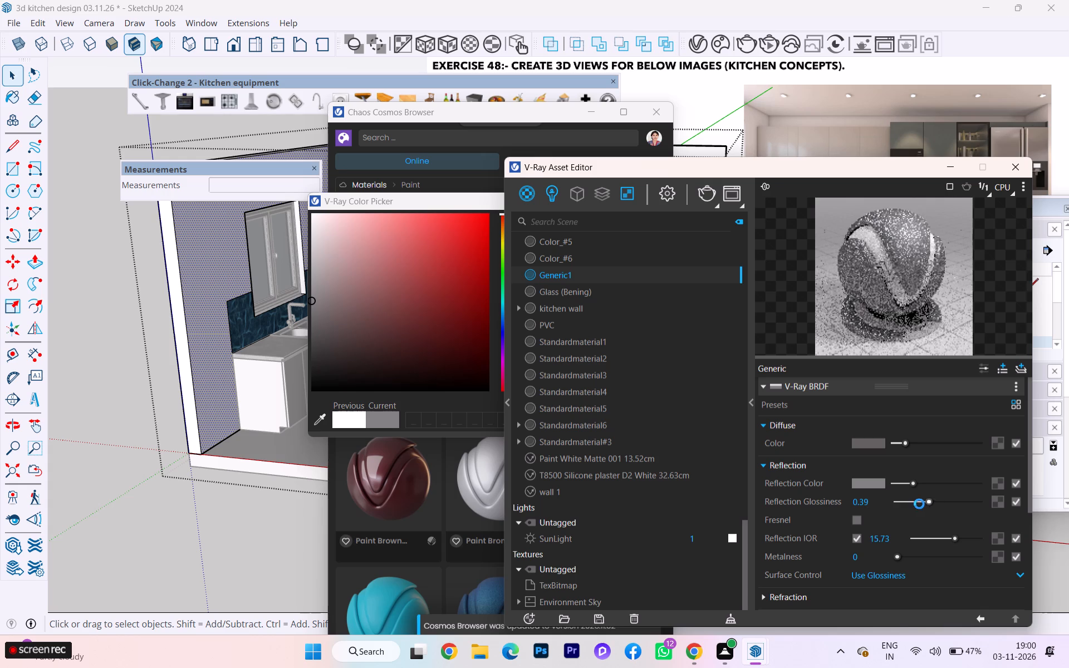
{"action": "left_click_drag", "start_coordinate": [919, 504], "coordinate": [874, 506]}
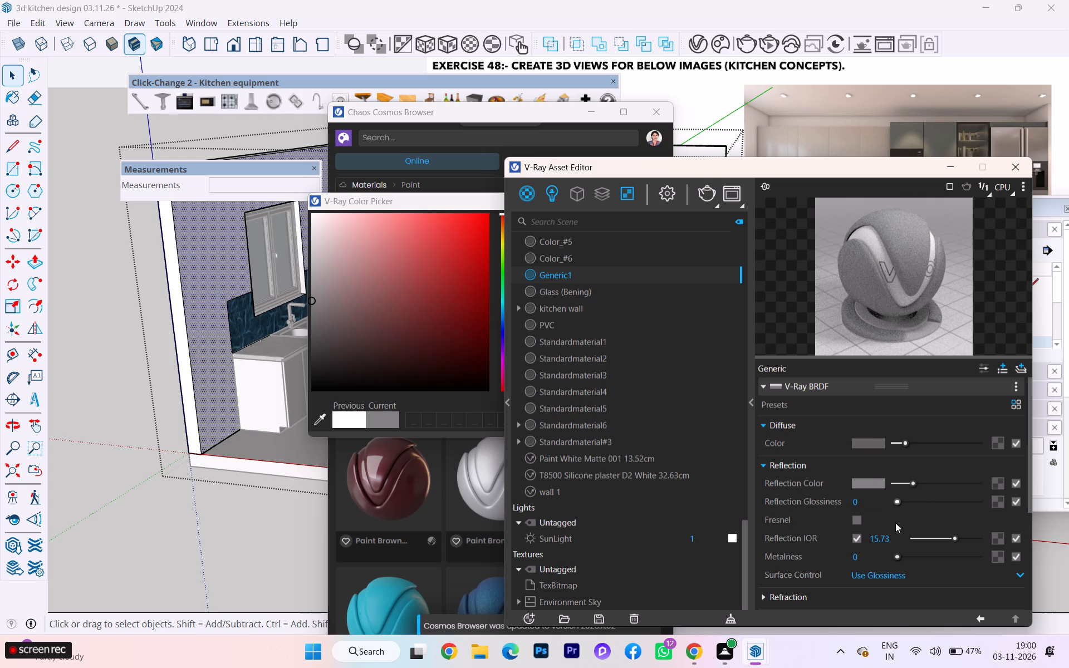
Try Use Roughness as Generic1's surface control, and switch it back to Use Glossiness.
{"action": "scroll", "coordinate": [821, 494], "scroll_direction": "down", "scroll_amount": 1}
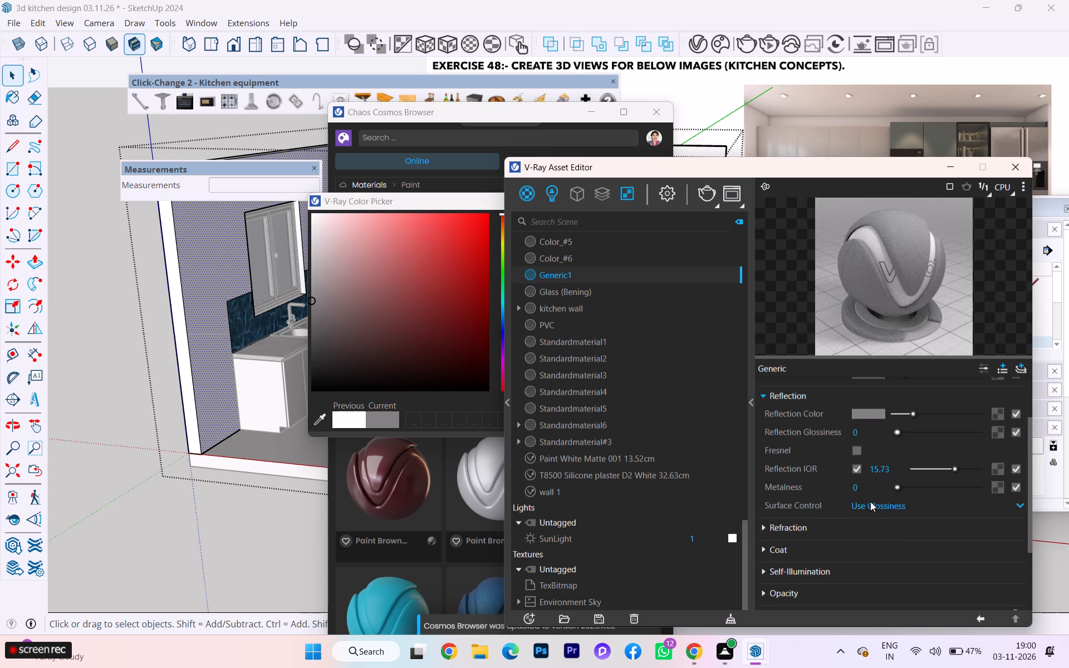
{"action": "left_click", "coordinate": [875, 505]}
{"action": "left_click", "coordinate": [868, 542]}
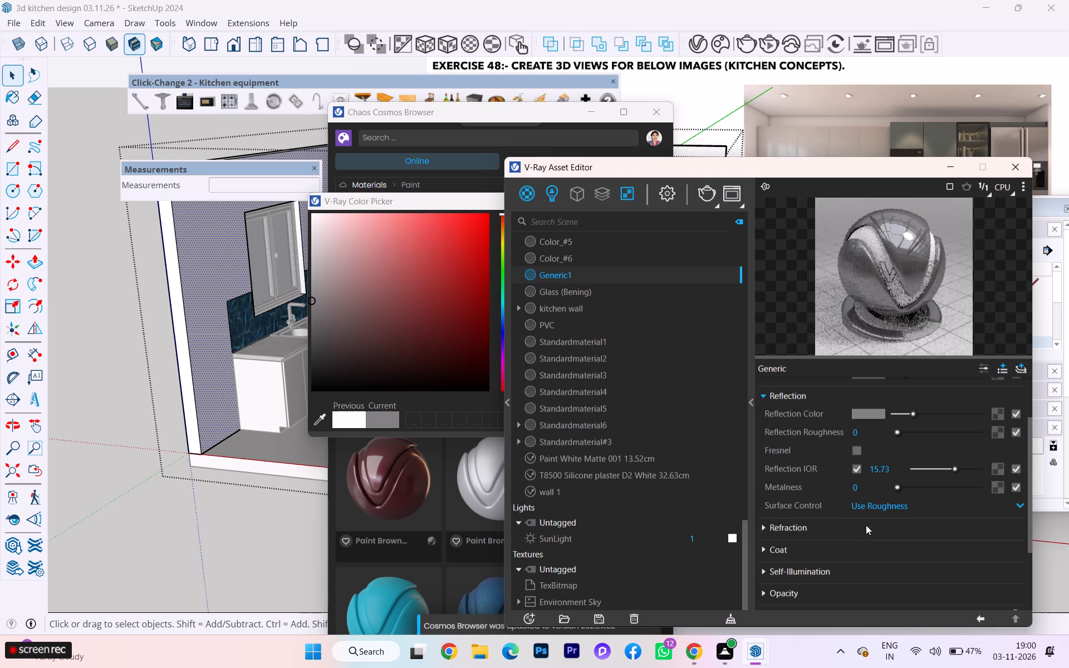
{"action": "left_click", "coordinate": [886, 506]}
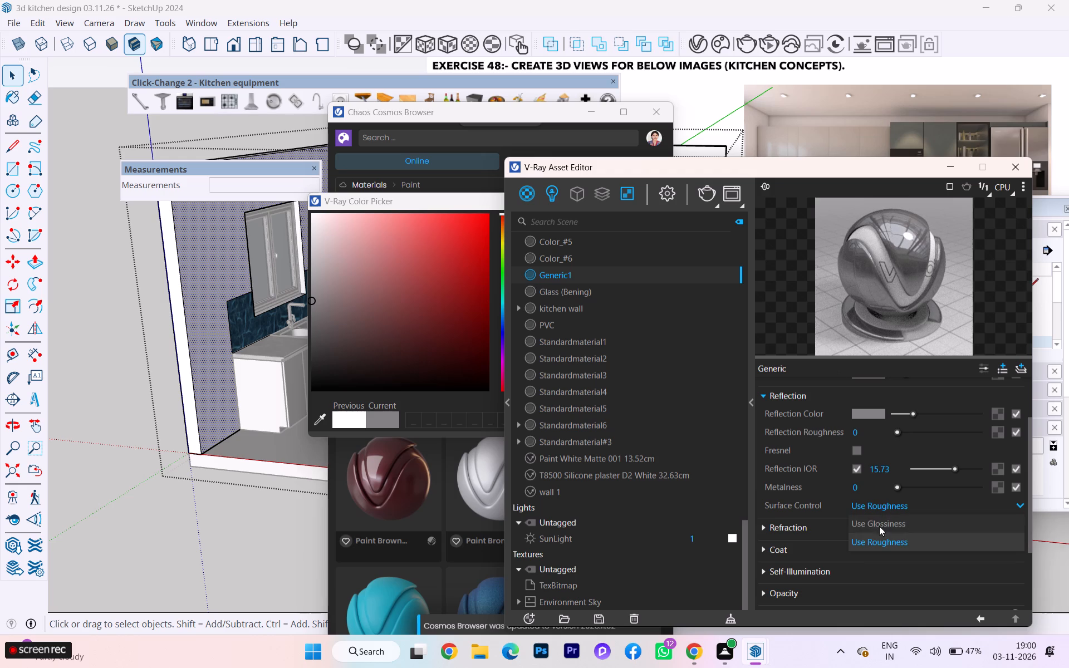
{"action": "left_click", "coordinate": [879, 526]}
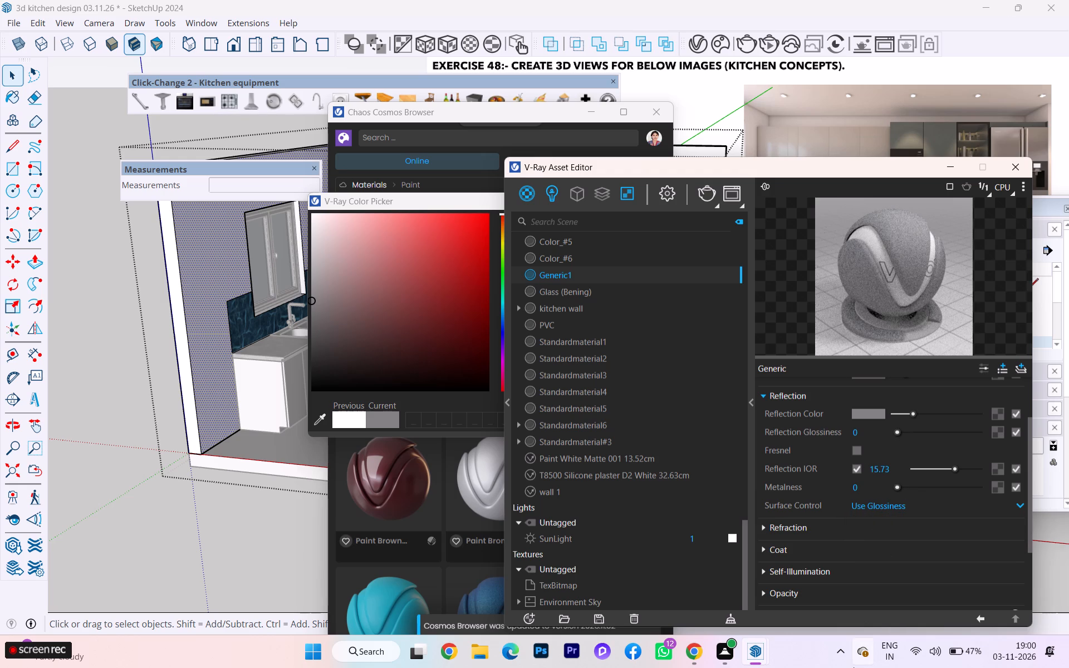
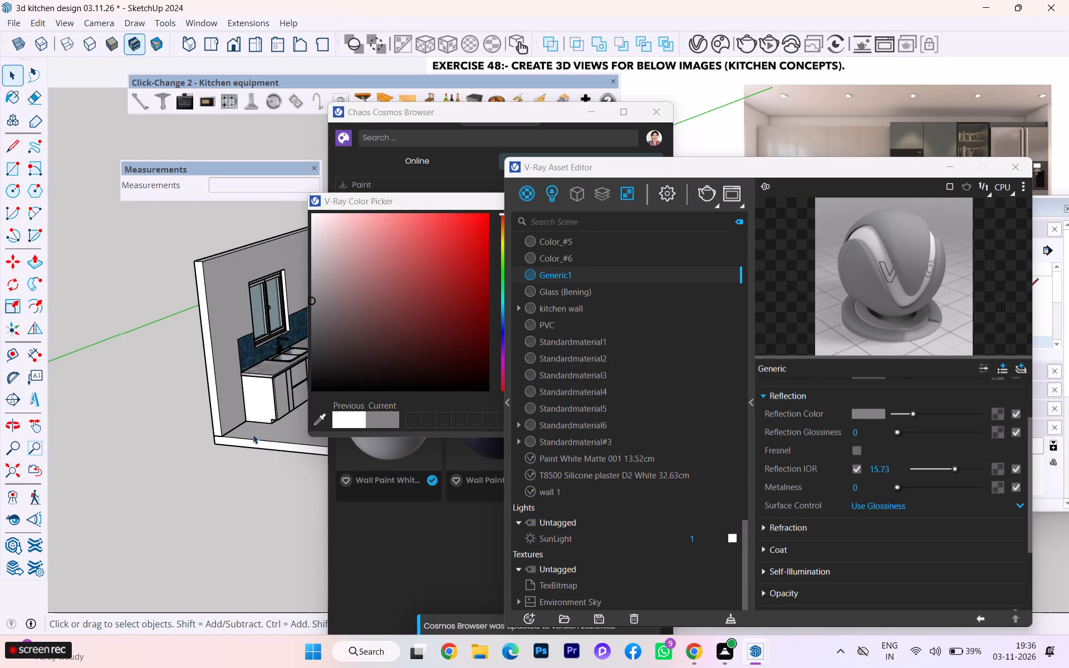
Apply the Generic1 material to the inner wall face beside the window, inside the wall group.
{"action": "scroll", "coordinate": [253, 434], "scroll_direction": "up", "scroll_amount": 2}
{"action": "scroll", "coordinate": [320, 407], "scroll_direction": "up", "scroll_amount": 3}
{"action": "scroll", "coordinate": [203, 259], "scroll_direction": "up", "scroll_amount": 1}
{"action": "scroll", "coordinate": [203, 259], "scroll_direction": "down", "scroll_amount": 2}
{"action": "scroll", "coordinate": [203, 259], "scroll_direction": "up", "scroll_amount": 6}
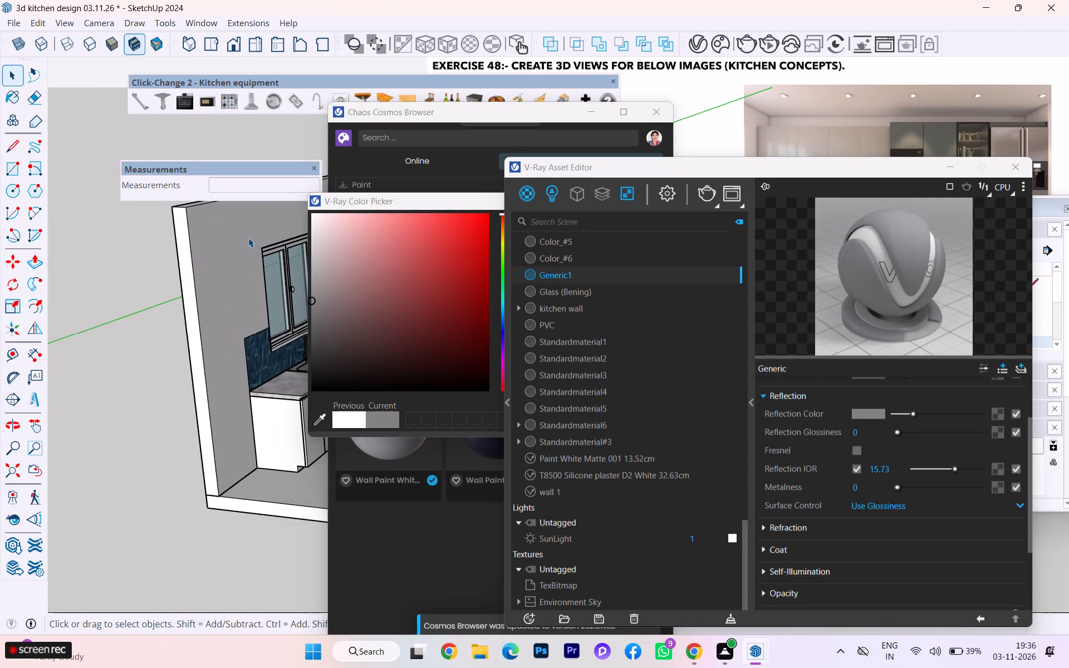
{"action": "scroll", "coordinate": [248, 240], "scroll_direction": "up", "scroll_amount": 3}
{"action": "scroll", "coordinate": [248, 240], "scroll_direction": "down", "scroll_amount": 1}
{"action": "scroll", "coordinate": [248, 240], "scroll_direction": "up", "scroll_amount": 3}
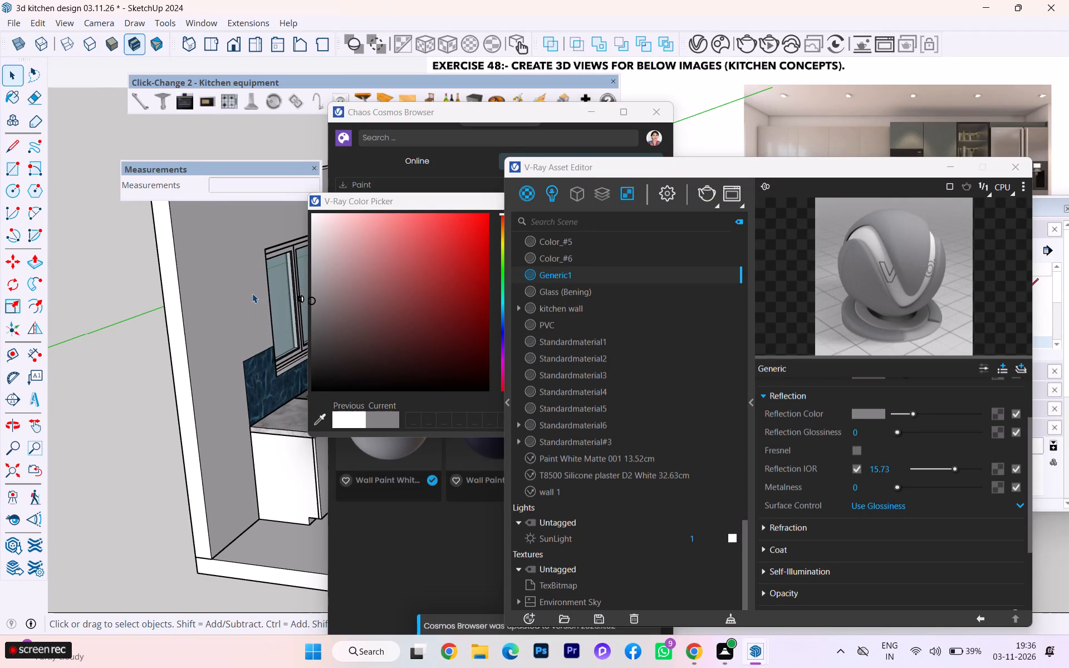
{"action": "left_click", "coordinate": [215, 290]}
{"action": "double_click", "coordinate": [215, 287]}
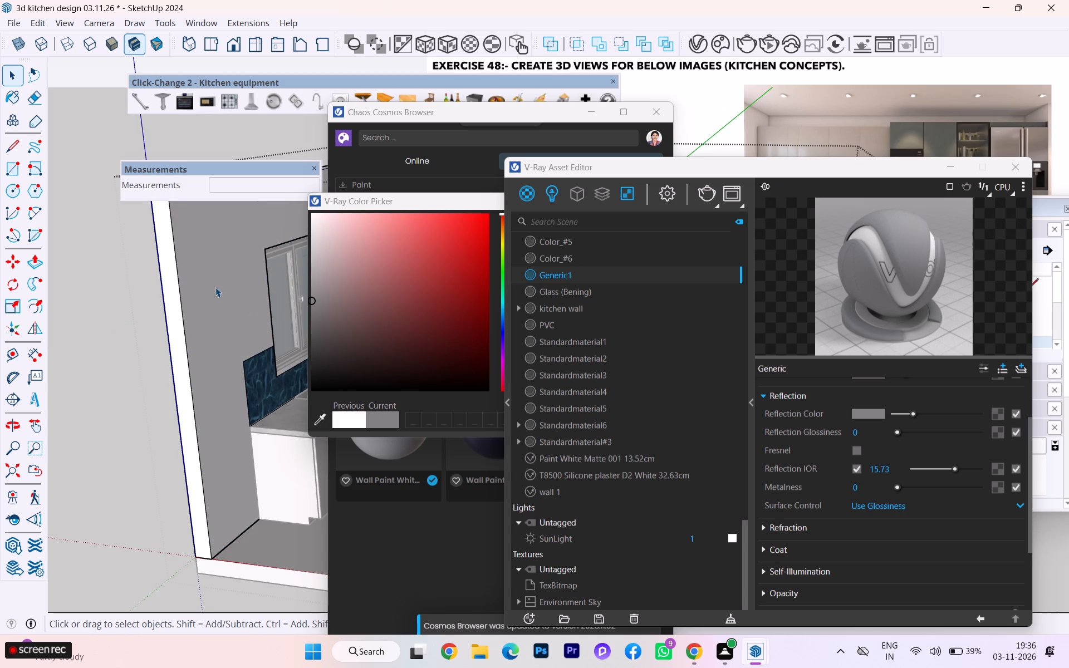
{"action": "left_click", "coordinate": [215, 287]}
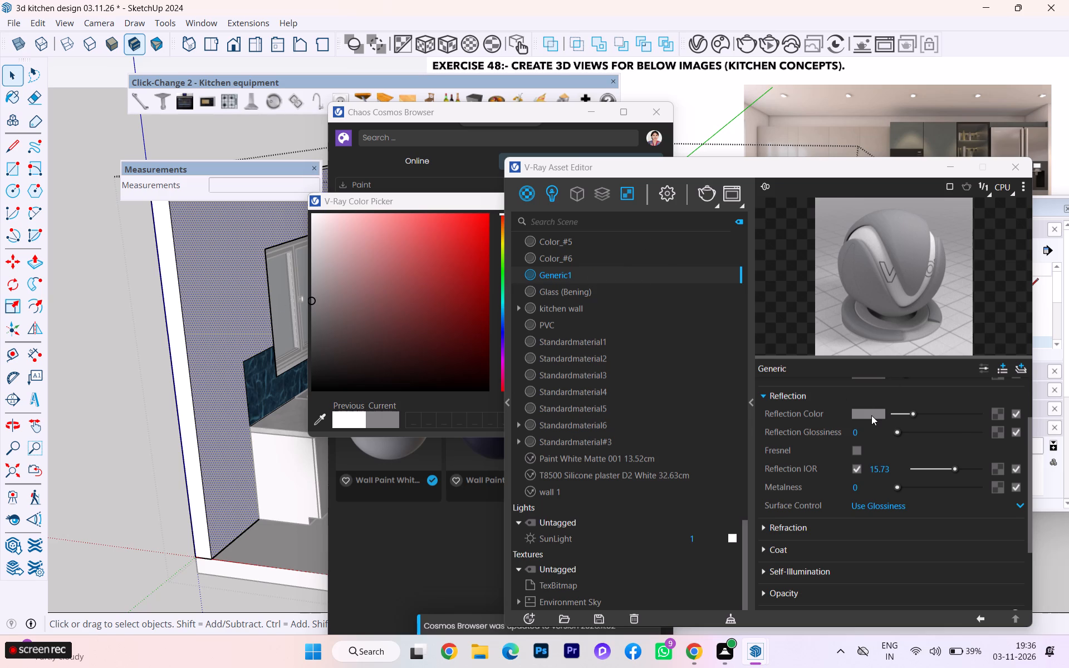
{"action": "right_click", "coordinate": [617, 270]}
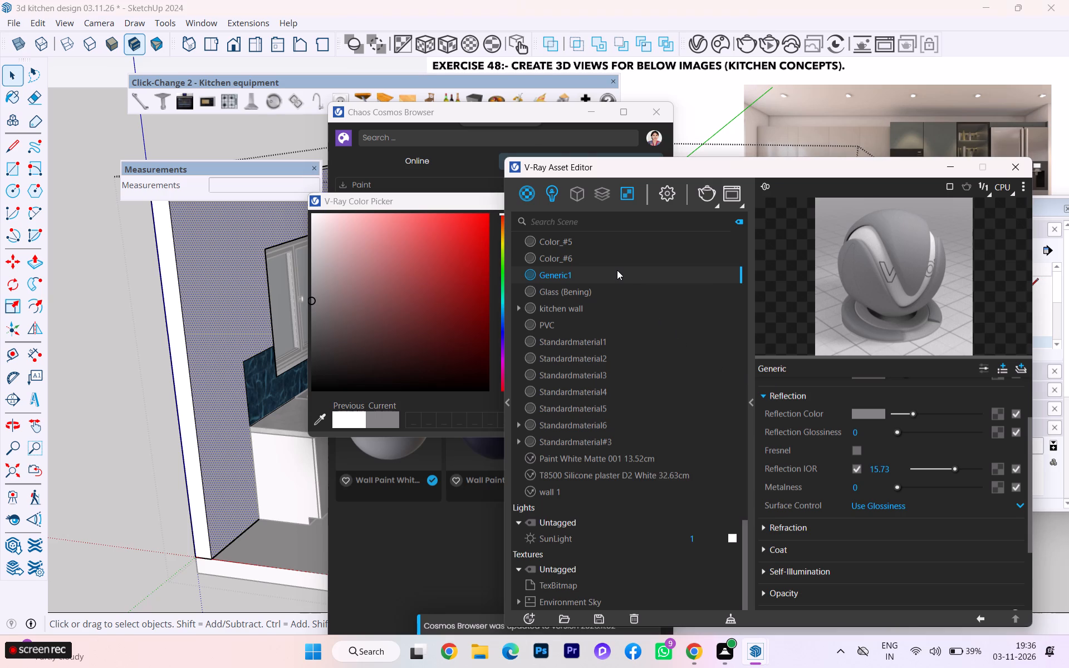
{"action": "left_click", "coordinate": [646, 294]}
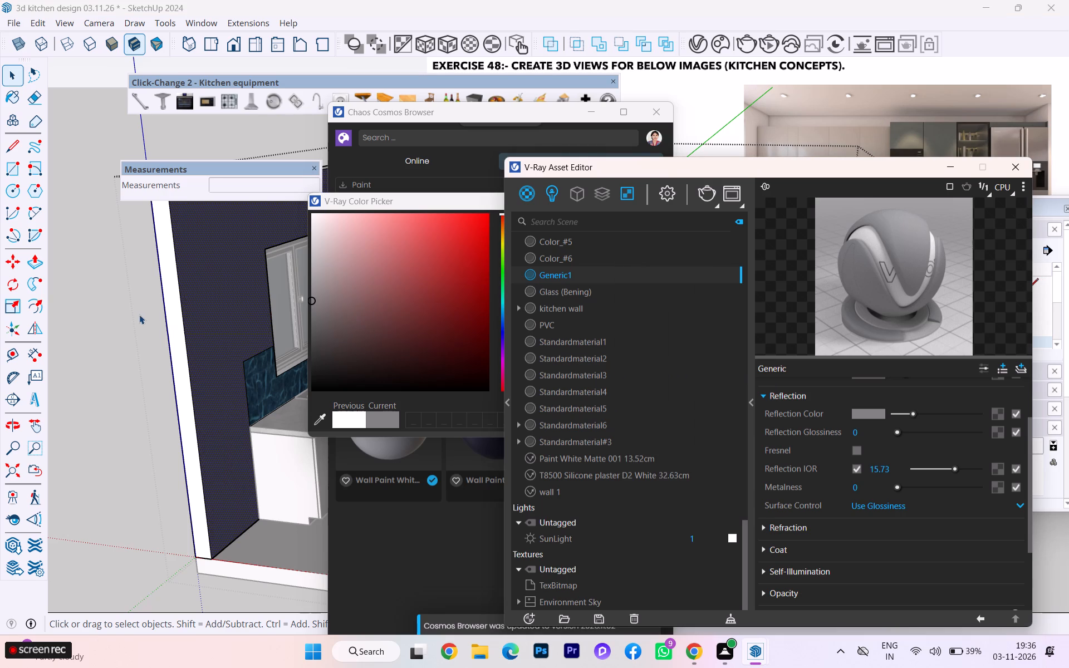
Examine how the Generic1 finish looks on the inner wall face around the window and blue backsplash.
{"action": "left_click", "coordinate": [137, 313]}
{"action": "scroll", "coordinate": [181, 284], "scroll_direction": "down", "scroll_amount": 1}
{"action": "scroll", "coordinate": [182, 284], "scroll_direction": "up", "scroll_amount": 3}
{"action": "scroll", "coordinate": [182, 283], "scroll_direction": "down", "scroll_amount": 3}
{"action": "scroll", "coordinate": [182, 283], "scroll_direction": "up", "scroll_amount": 2}
{"action": "scroll", "coordinate": [182, 283], "scroll_direction": "down", "scroll_amount": 1}
{"action": "scroll", "coordinate": [197, 286], "scroll_direction": "up", "scroll_amount": 7}
{"action": "scroll", "coordinate": [199, 281], "scroll_direction": "down", "scroll_amount": 1}
{"action": "scroll", "coordinate": [199, 278], "scroll_direction": "up", "scroll_amount": 1}
{"action": "middle_click_drag", "start_coordinate": [210, 276], "coordinate": [197, 277]}
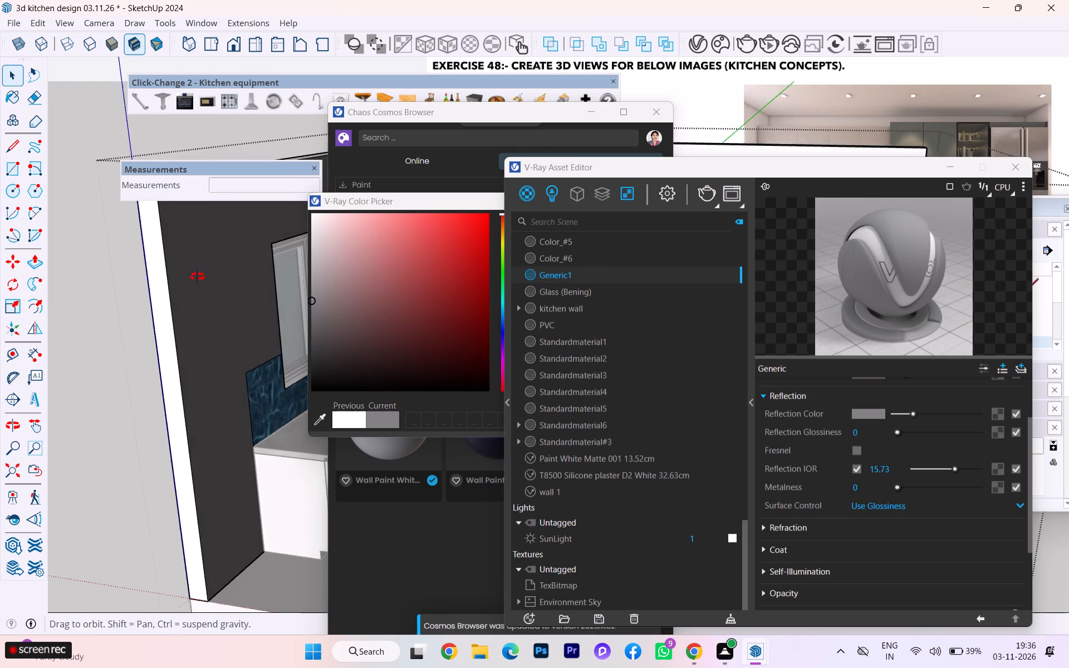
{"action": "middle_click_drag", "start_coordinate": [197, 277], "coordinate": [158, 272]}
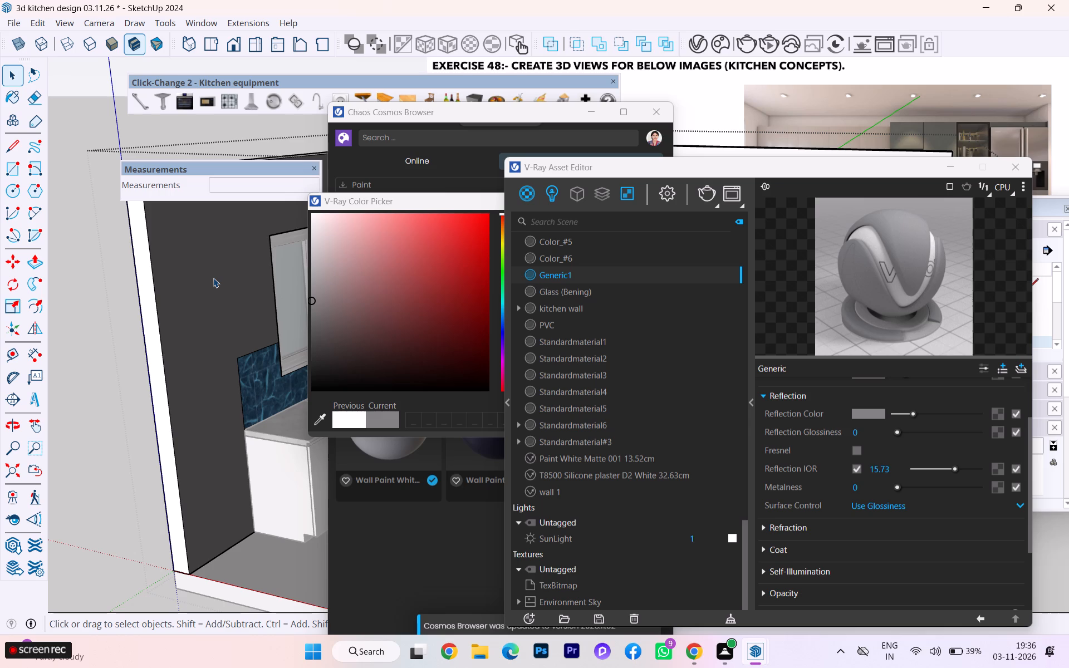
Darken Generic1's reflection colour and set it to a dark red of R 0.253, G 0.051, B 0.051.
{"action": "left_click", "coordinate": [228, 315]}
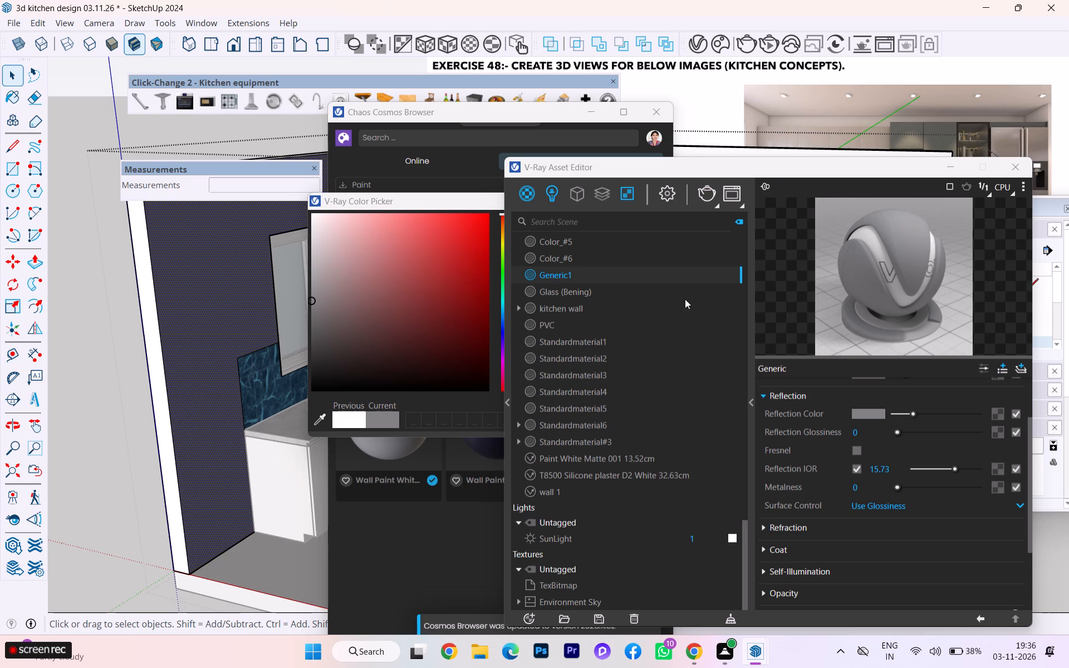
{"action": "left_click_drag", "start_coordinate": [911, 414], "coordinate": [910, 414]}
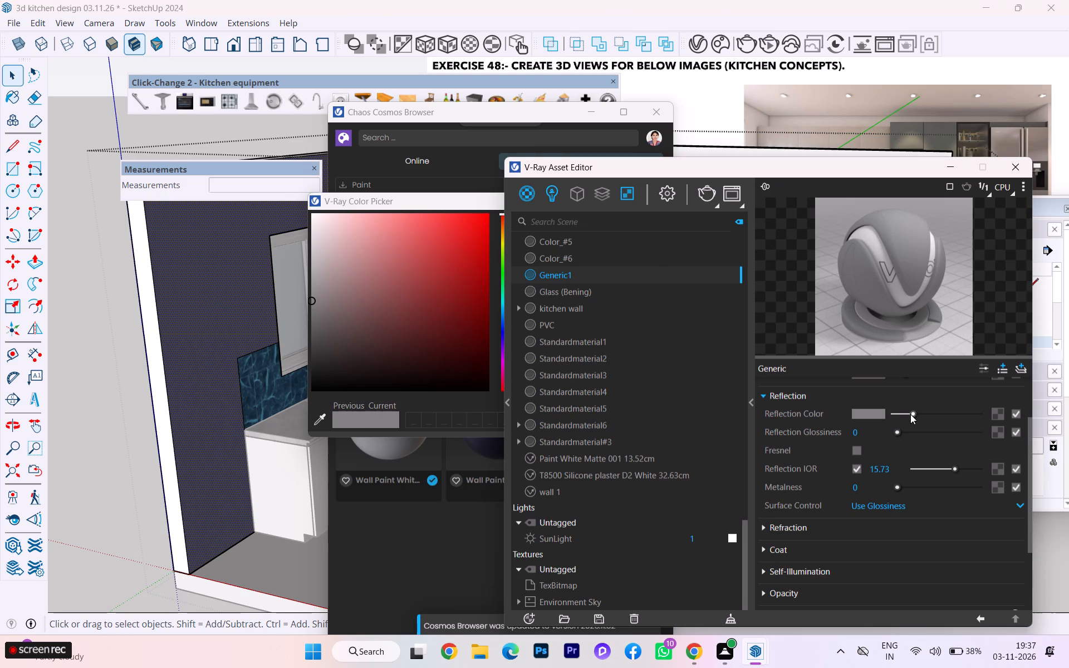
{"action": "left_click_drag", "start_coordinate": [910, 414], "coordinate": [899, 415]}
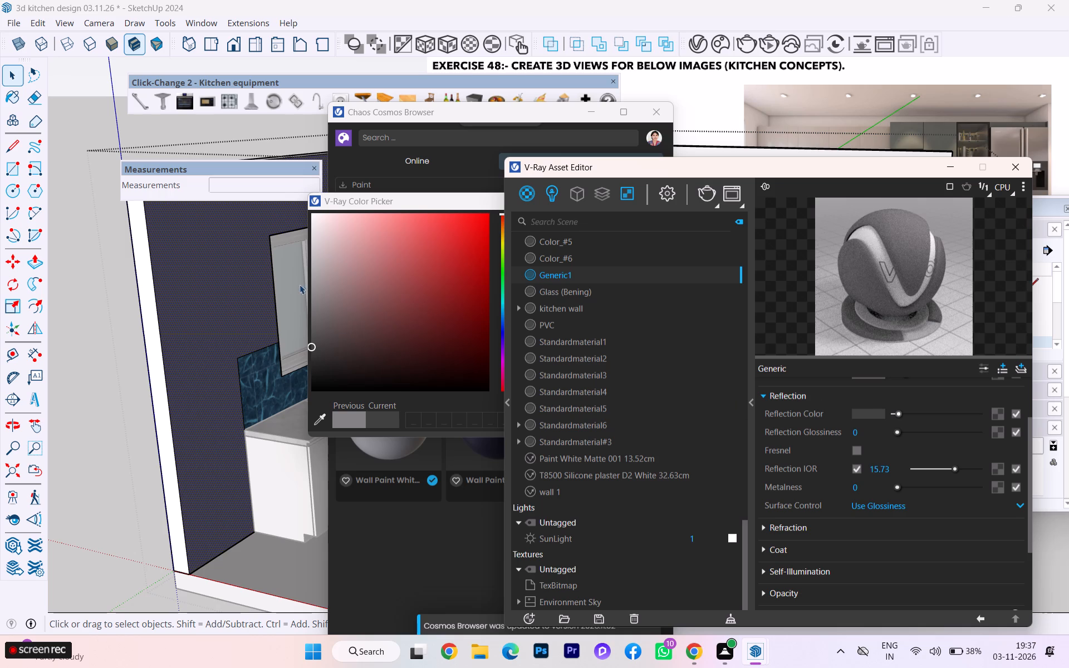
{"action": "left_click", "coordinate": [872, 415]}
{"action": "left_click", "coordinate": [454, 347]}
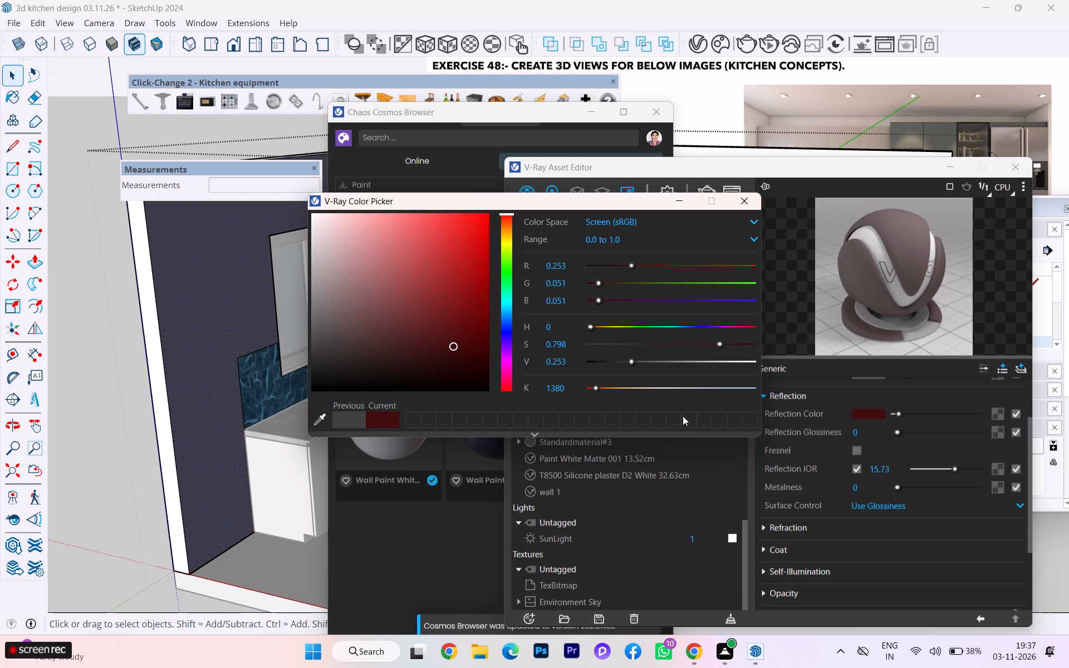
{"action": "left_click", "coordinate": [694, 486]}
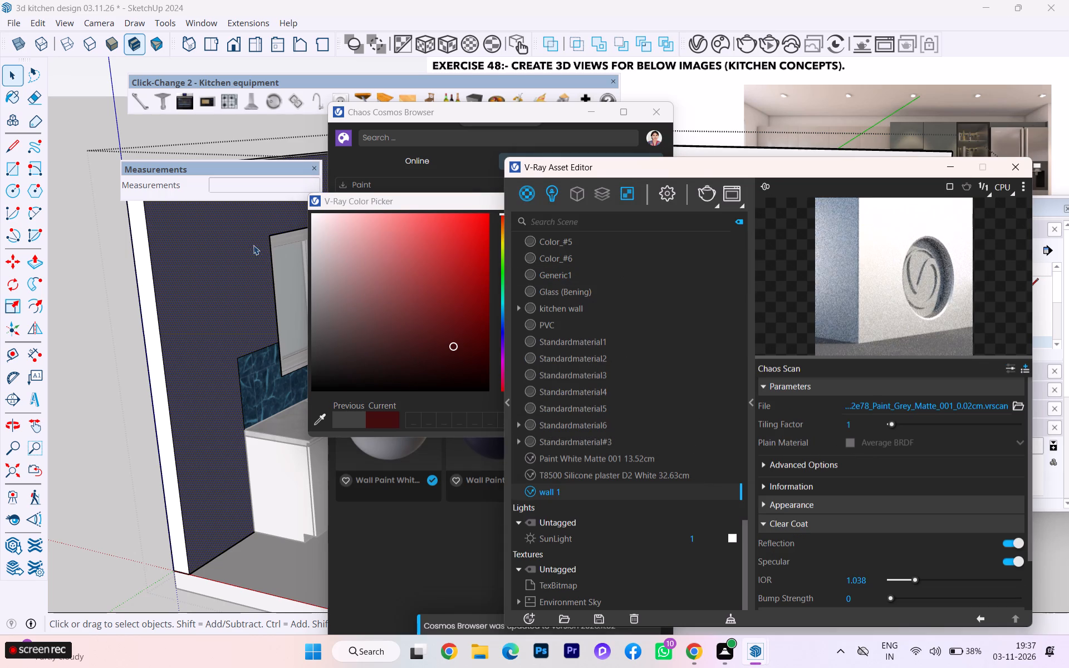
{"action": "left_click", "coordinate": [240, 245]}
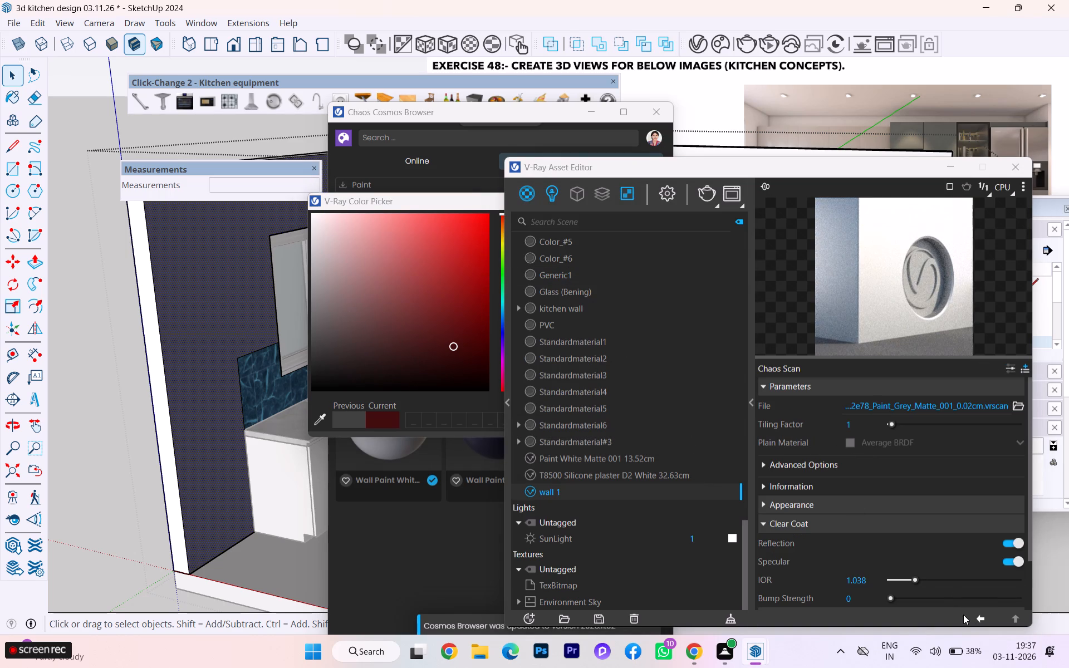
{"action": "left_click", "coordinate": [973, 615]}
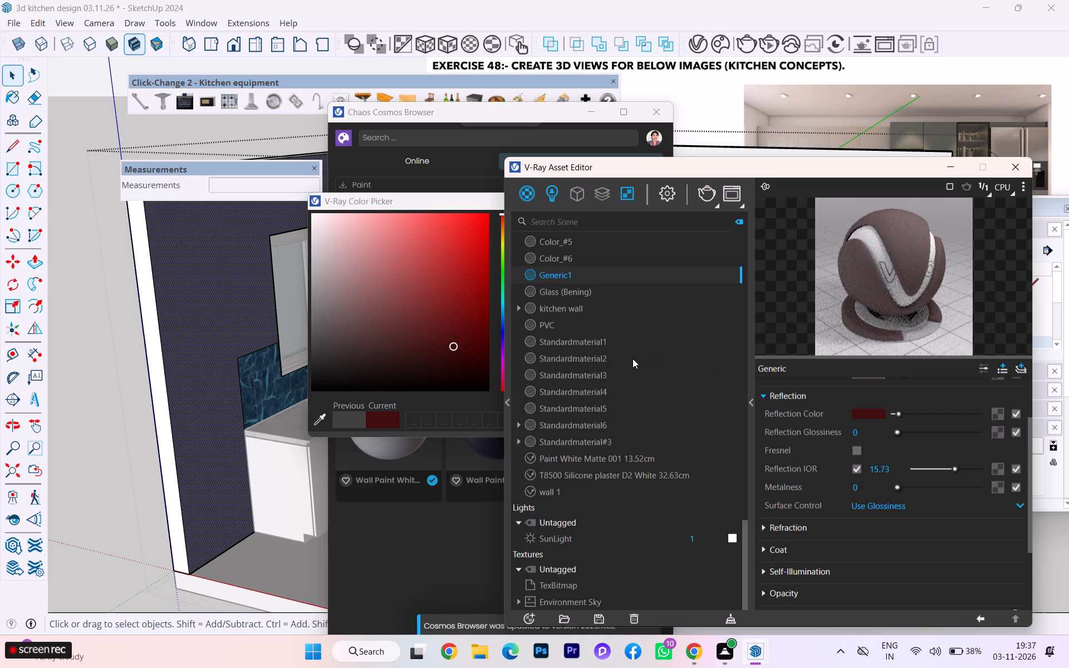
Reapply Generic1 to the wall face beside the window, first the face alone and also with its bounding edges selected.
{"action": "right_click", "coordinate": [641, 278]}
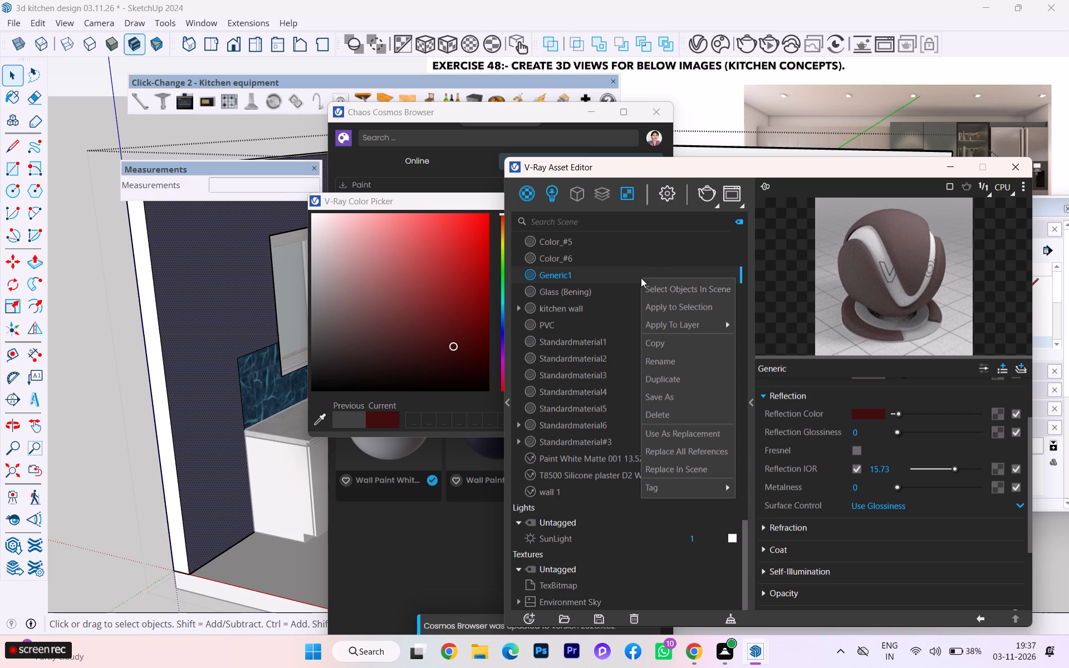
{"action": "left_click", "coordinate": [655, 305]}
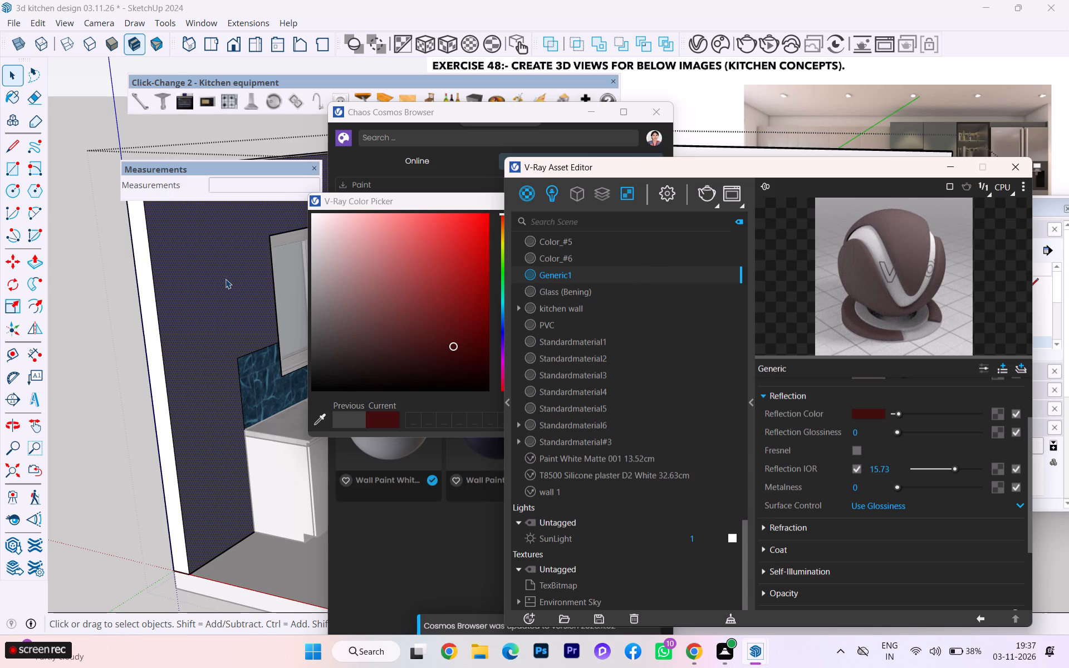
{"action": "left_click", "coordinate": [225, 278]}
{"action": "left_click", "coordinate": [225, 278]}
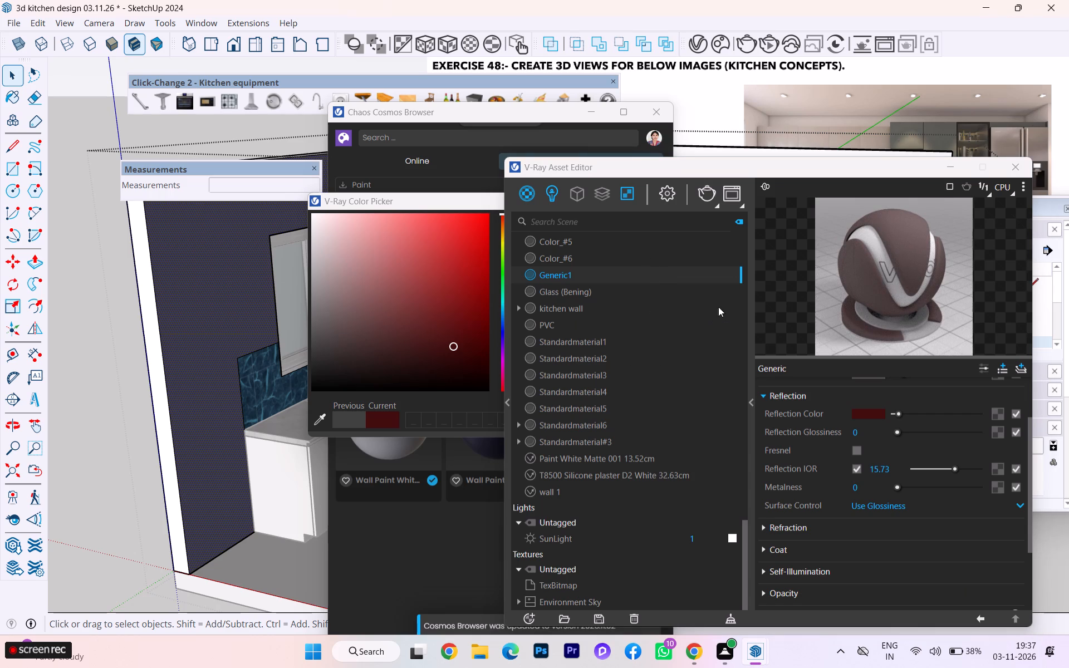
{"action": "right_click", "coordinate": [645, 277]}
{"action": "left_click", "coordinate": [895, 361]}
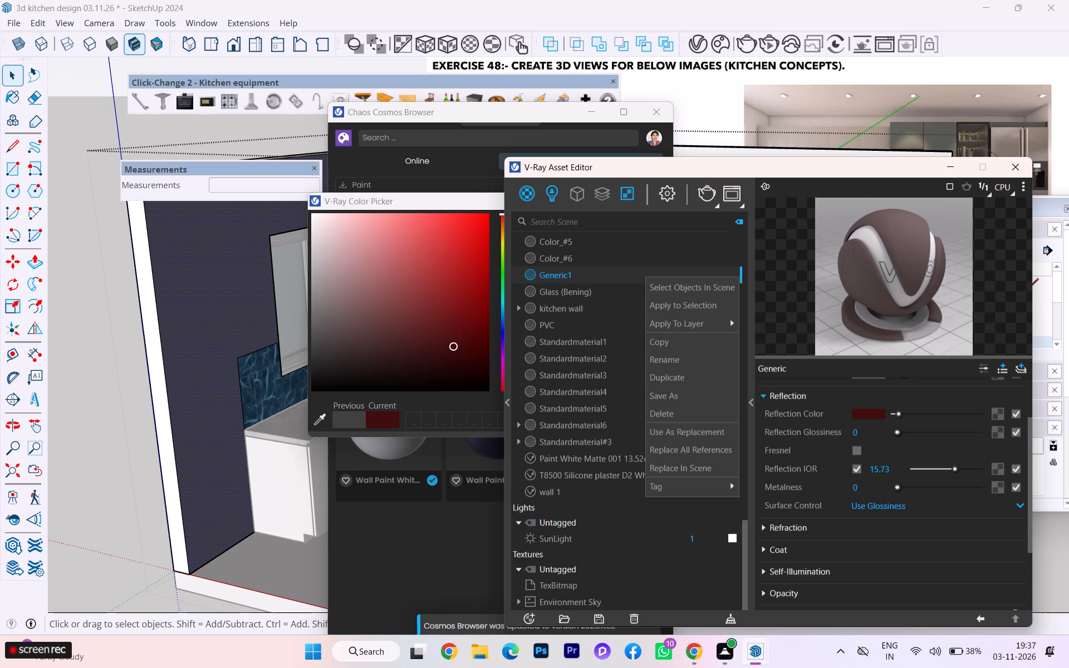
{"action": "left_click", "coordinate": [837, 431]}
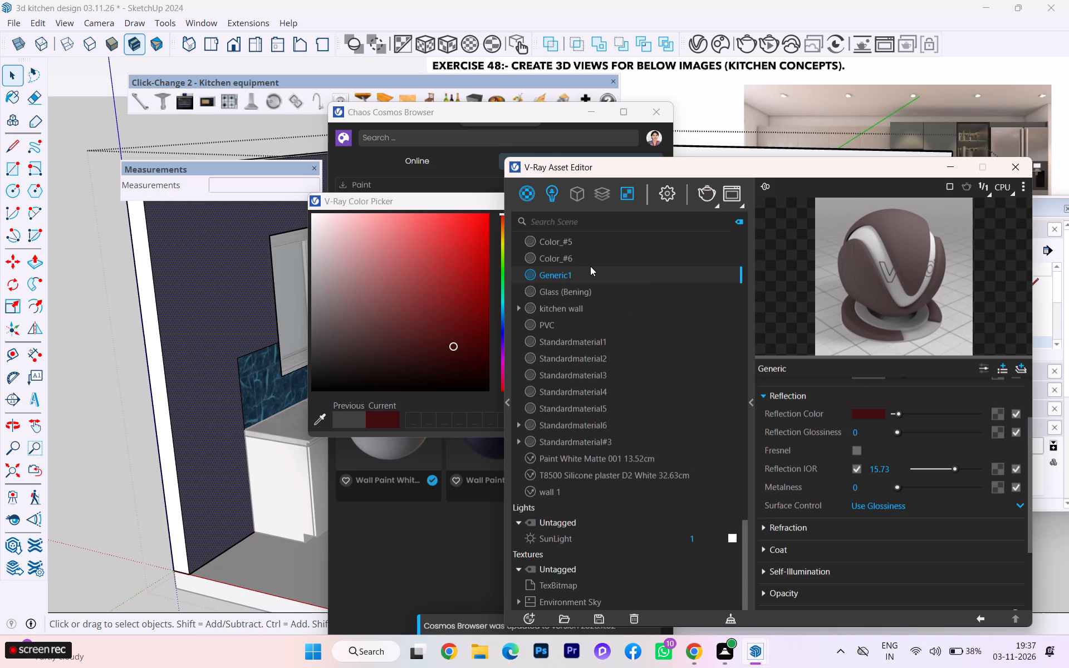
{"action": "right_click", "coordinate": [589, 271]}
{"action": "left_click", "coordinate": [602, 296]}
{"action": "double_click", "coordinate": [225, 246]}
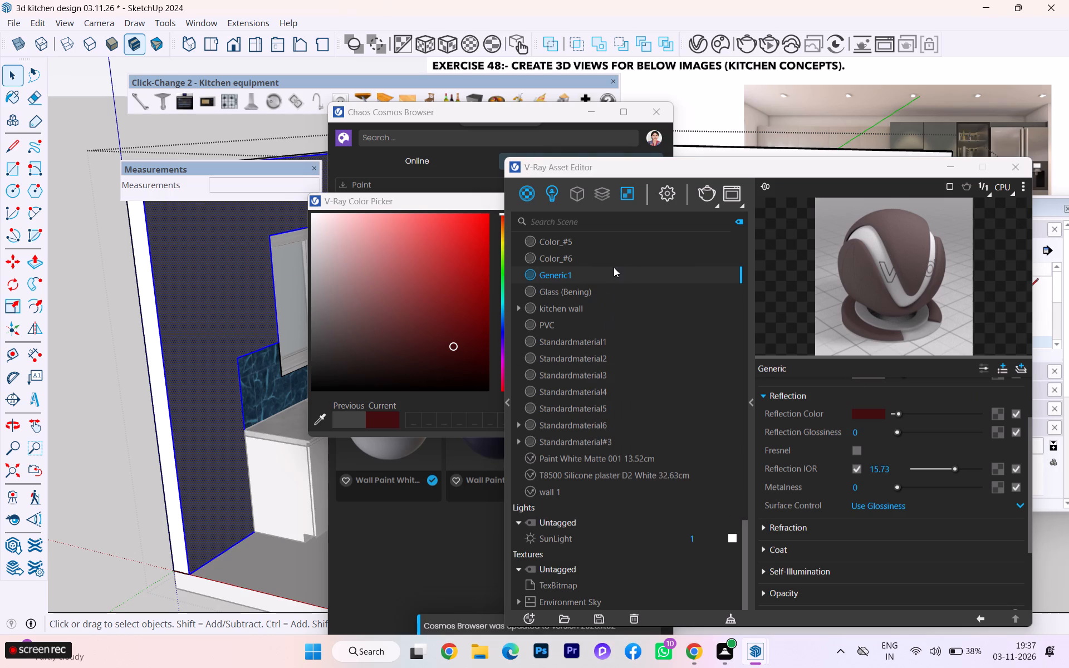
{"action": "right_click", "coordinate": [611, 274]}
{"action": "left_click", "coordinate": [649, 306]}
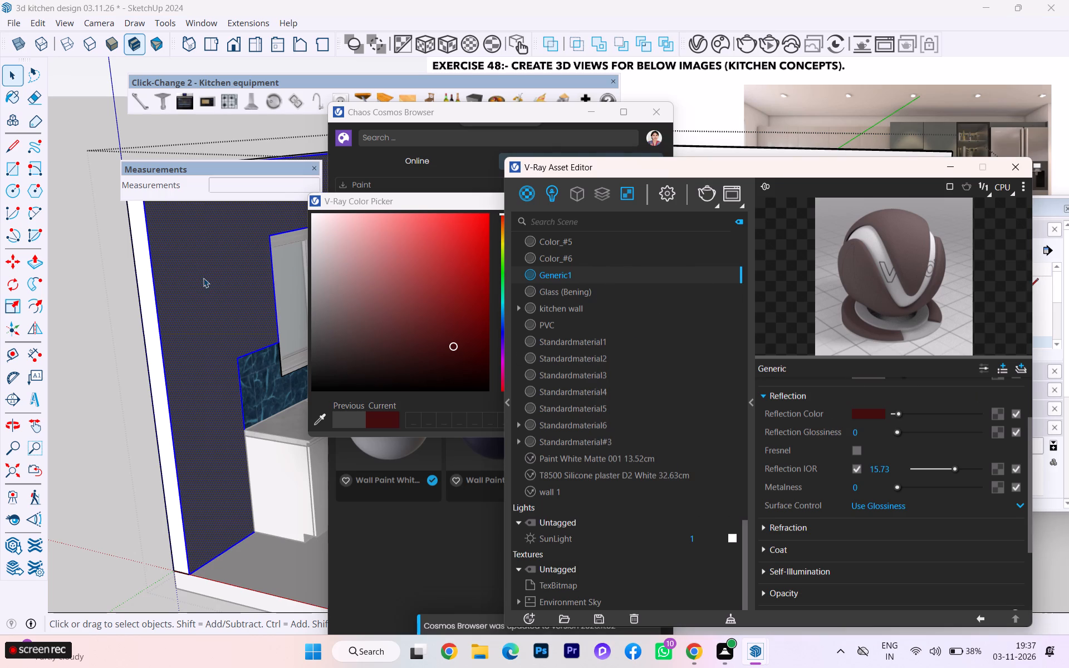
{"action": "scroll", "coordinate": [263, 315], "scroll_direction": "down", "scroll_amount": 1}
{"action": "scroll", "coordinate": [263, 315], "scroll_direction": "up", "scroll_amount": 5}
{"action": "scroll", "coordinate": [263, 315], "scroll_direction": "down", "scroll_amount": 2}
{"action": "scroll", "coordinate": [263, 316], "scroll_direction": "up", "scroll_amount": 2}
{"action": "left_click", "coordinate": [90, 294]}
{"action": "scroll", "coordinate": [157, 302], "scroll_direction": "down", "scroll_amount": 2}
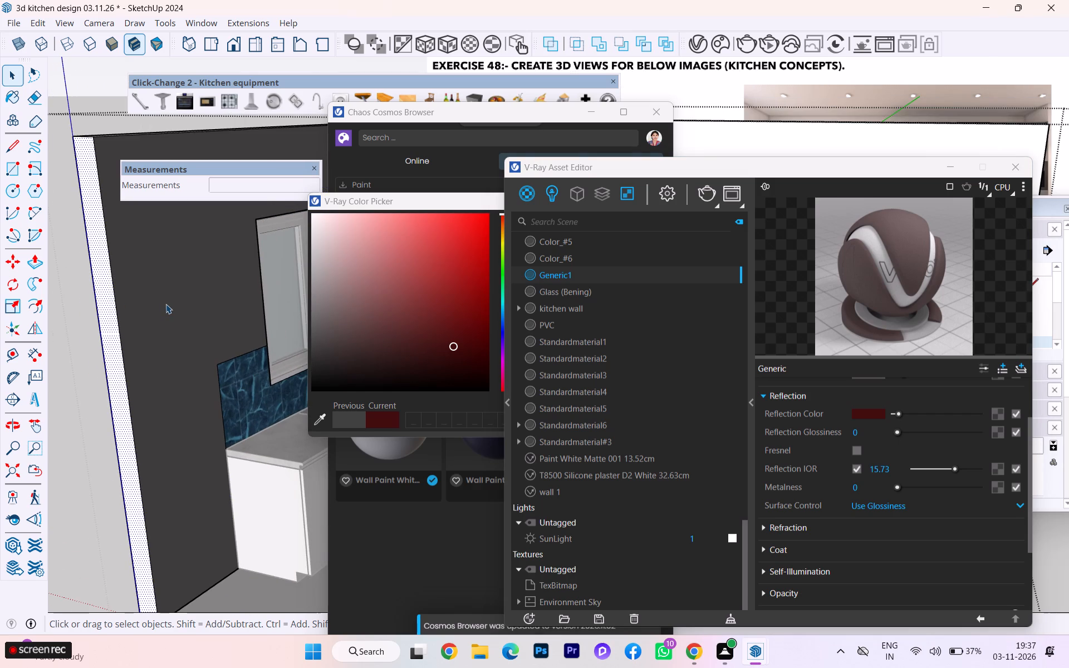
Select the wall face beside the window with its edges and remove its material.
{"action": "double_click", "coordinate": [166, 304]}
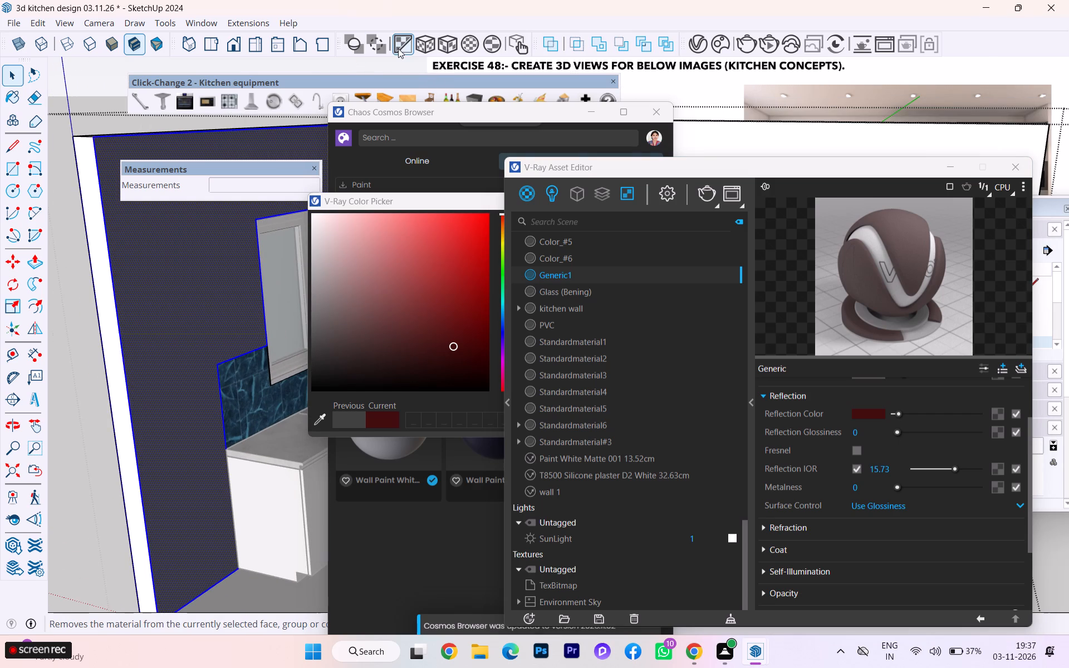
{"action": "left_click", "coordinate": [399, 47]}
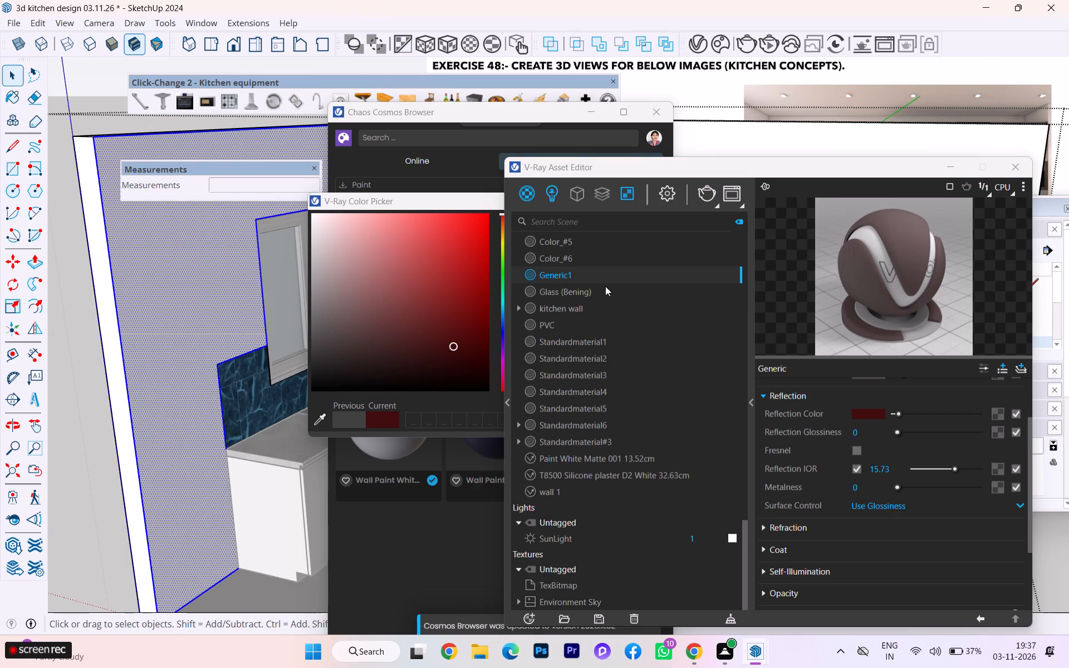
Brighten Generic1's red reflection colour and apply the material to the wall face beside the window.
{"action": "left_click", "coordinate": [908, 411]}
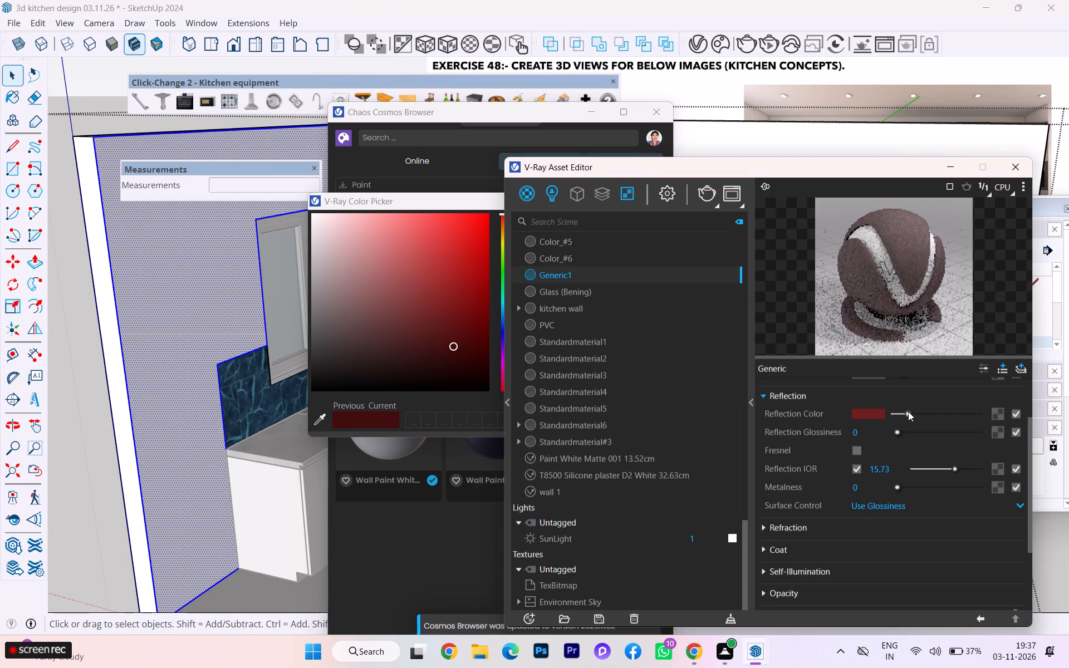
{"action": "left_click", "coordinate": [238, 230]}
{"action": "double_click", "coordinate": [239, 227]}
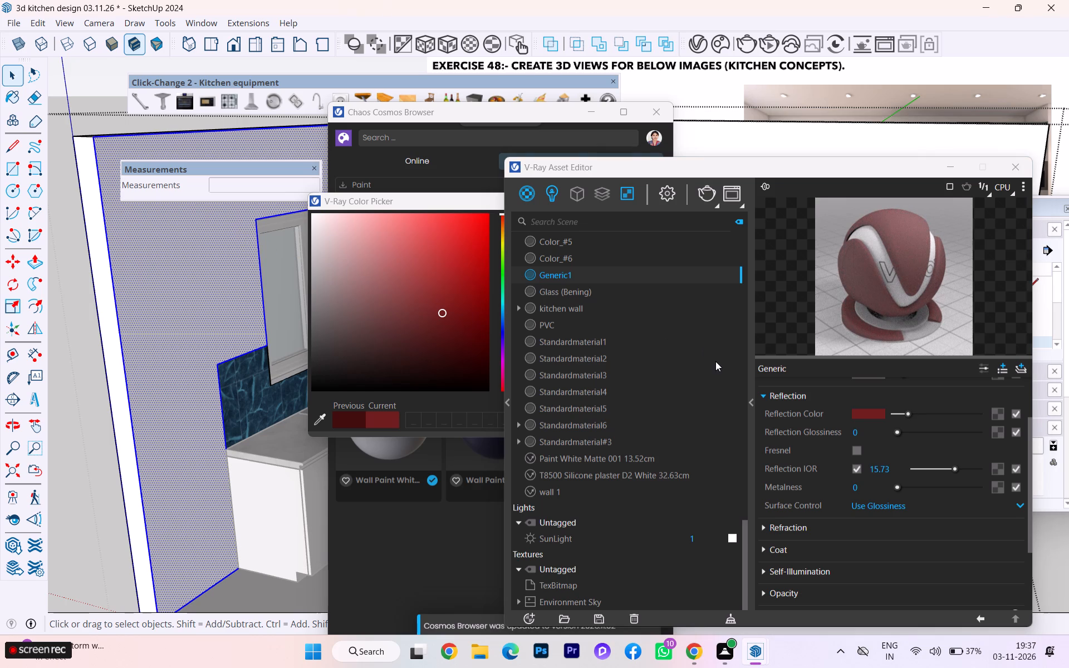
{"action": "right_click", "coordinate": [619, 275]}
{"action": "left_click", "coordinate": [645, 299]}
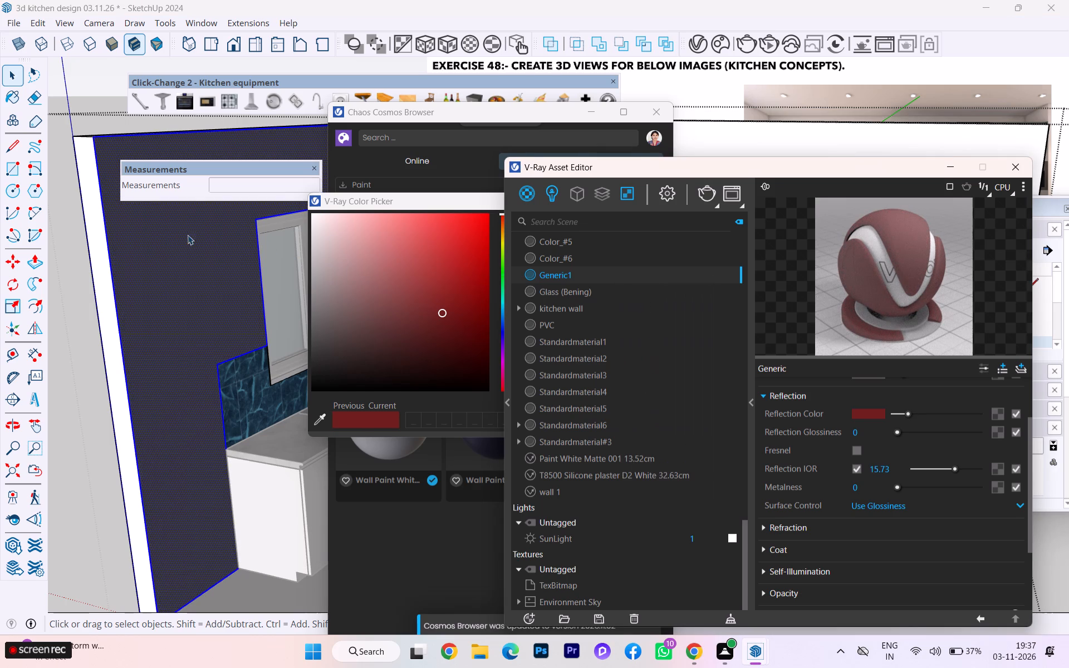
{"action": "scroll", "coordinate": [197, 253], "scroll_direction": "down", "scroll_amount": 1}
{"action": "left_click", "coordinate": [71, 255]}
Set Generic1's reflection colour to black.
{"action": "scroll", "coordinate": [129, 259], "scroll_direction": "down", "scroll_amount": 1}
{"action": "middle_click_drag", "start_coordinate": [130, 259], "coordinate": [2, 236]}
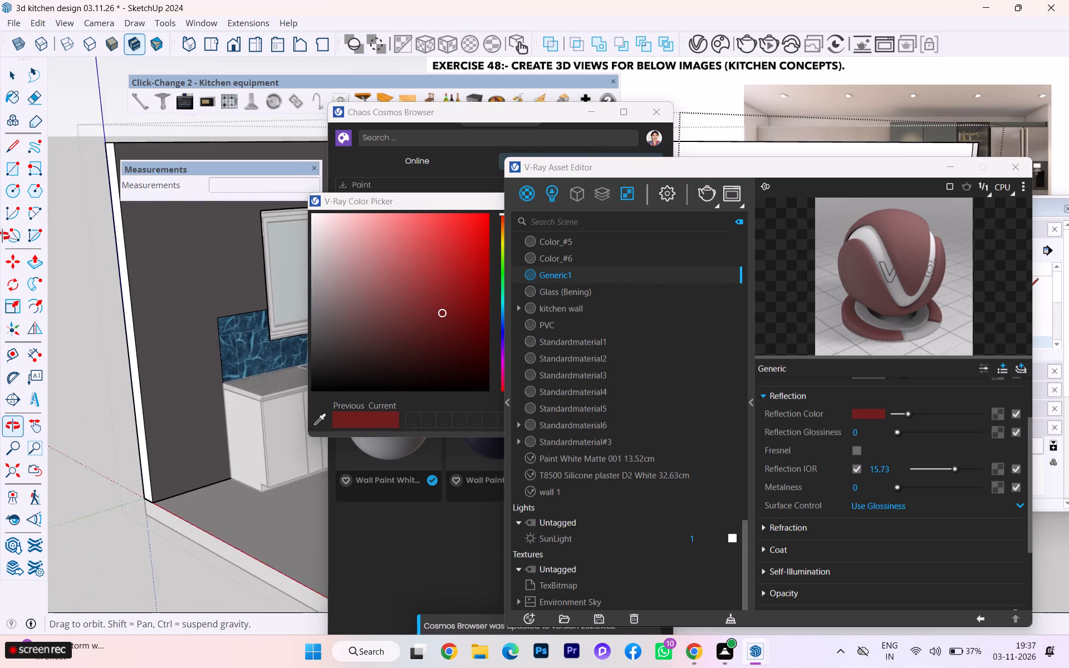
{"action": "middle_click_drag", "start_coordinate": [2, 236], "coordinate": [0, 235]}
{"action": "scroll", "coordinate": [904, 376], "scroll_direction": "up", "scroll_amount": 1}
{"action": "scroll", "coordinate": [903, 426], "scroll_direction": "up", "scroll_amount": 1}
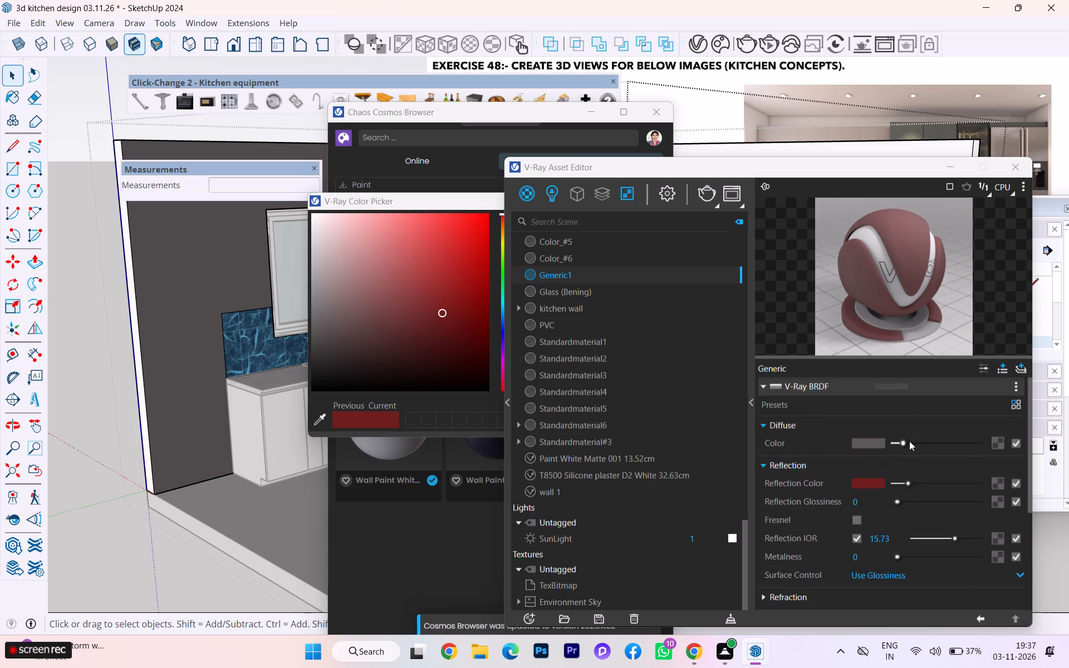
{"action": "scroll", "coordinate": [909, 441], "scroll_direction": "up", "scroll_amount": 3}
{"action": "left_click_drag", "start_coordinate": [913, 480], "coordinate": [900, 479]}
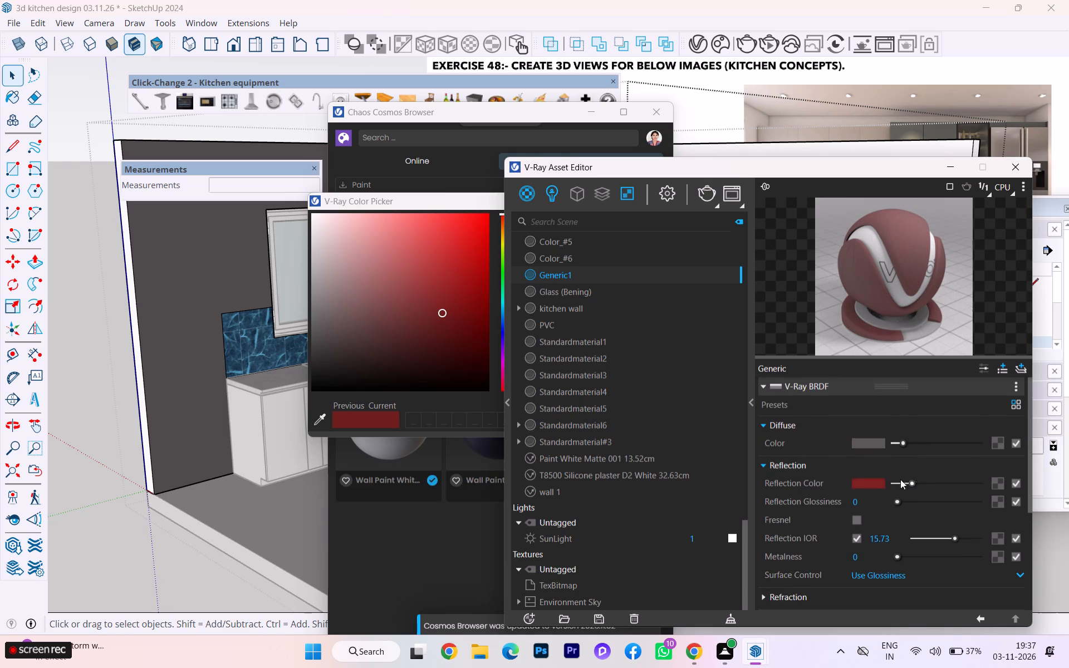
{"action": "left_click_drag", "start_coordinate": [900, 479], "coordinate": [848, 478]}
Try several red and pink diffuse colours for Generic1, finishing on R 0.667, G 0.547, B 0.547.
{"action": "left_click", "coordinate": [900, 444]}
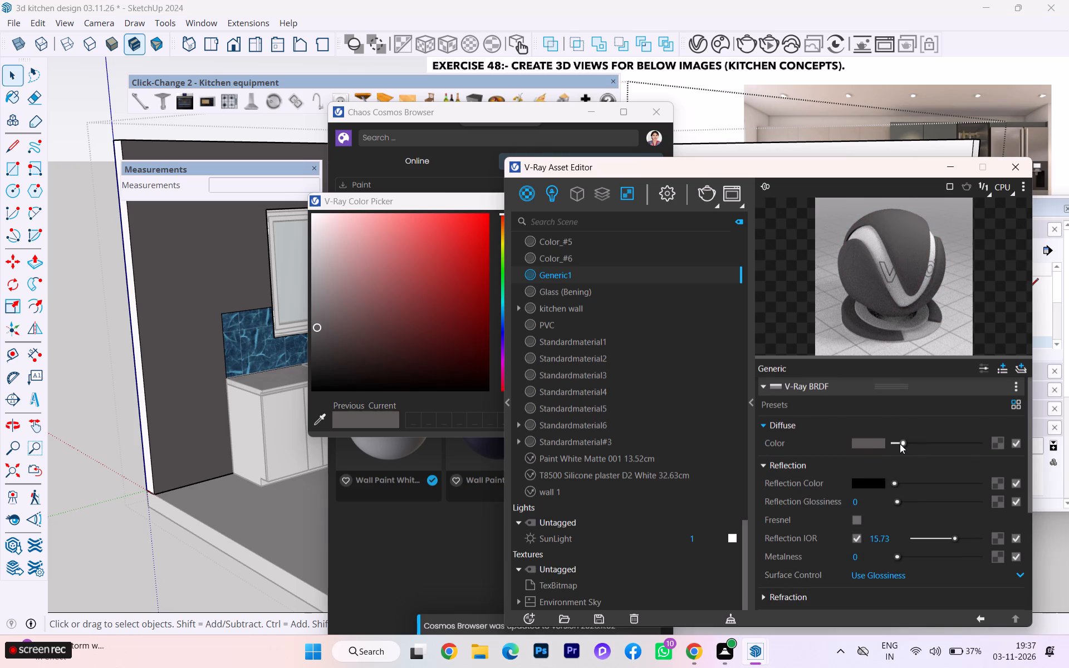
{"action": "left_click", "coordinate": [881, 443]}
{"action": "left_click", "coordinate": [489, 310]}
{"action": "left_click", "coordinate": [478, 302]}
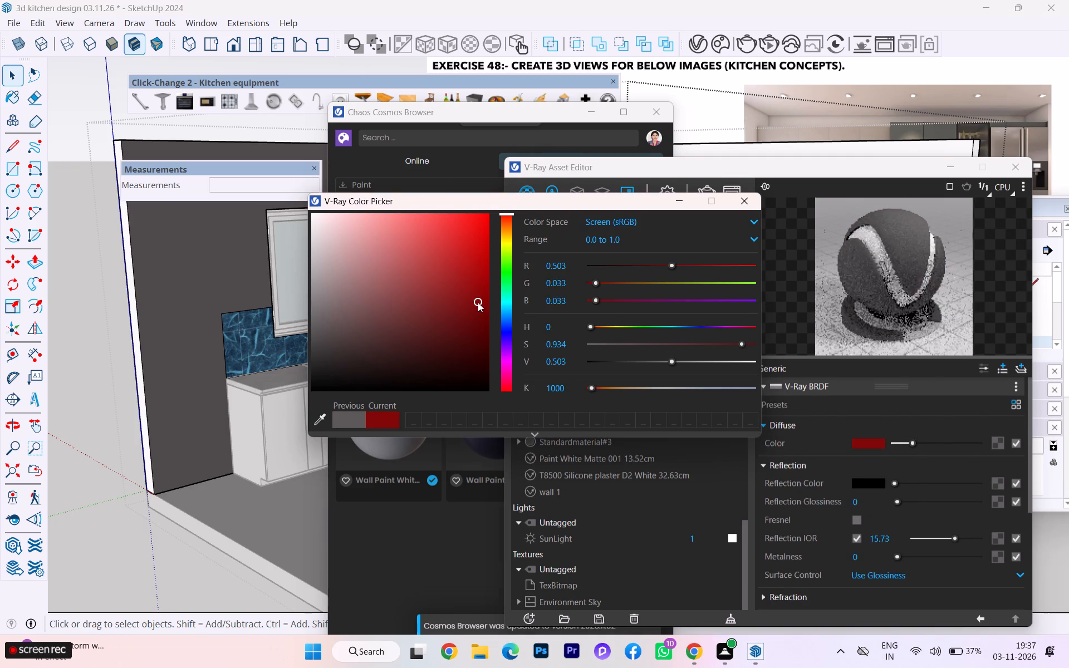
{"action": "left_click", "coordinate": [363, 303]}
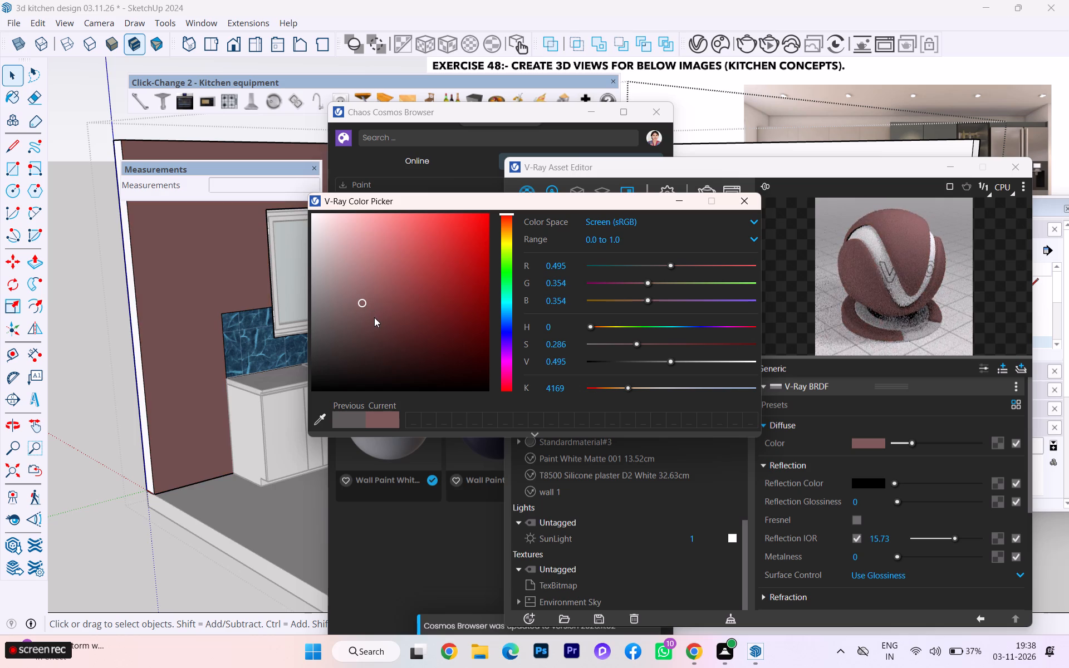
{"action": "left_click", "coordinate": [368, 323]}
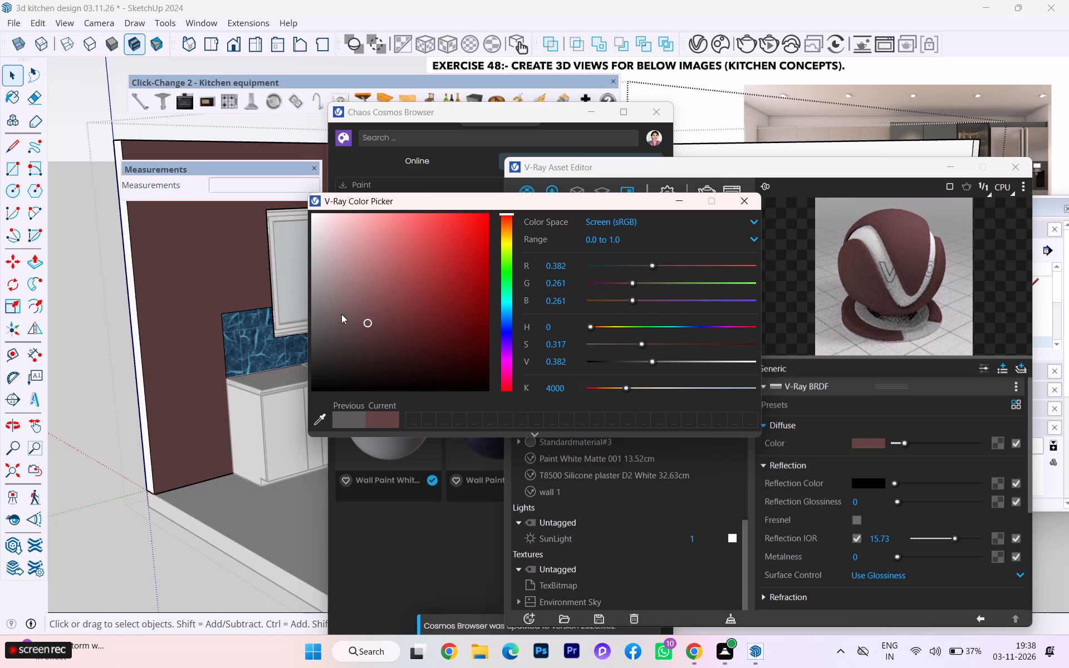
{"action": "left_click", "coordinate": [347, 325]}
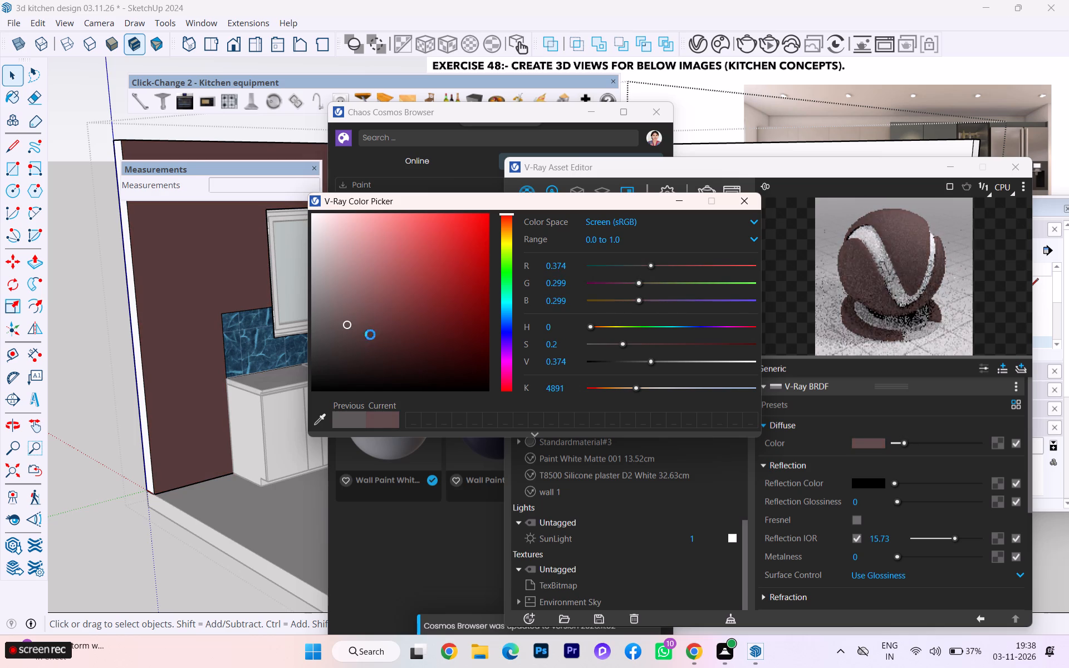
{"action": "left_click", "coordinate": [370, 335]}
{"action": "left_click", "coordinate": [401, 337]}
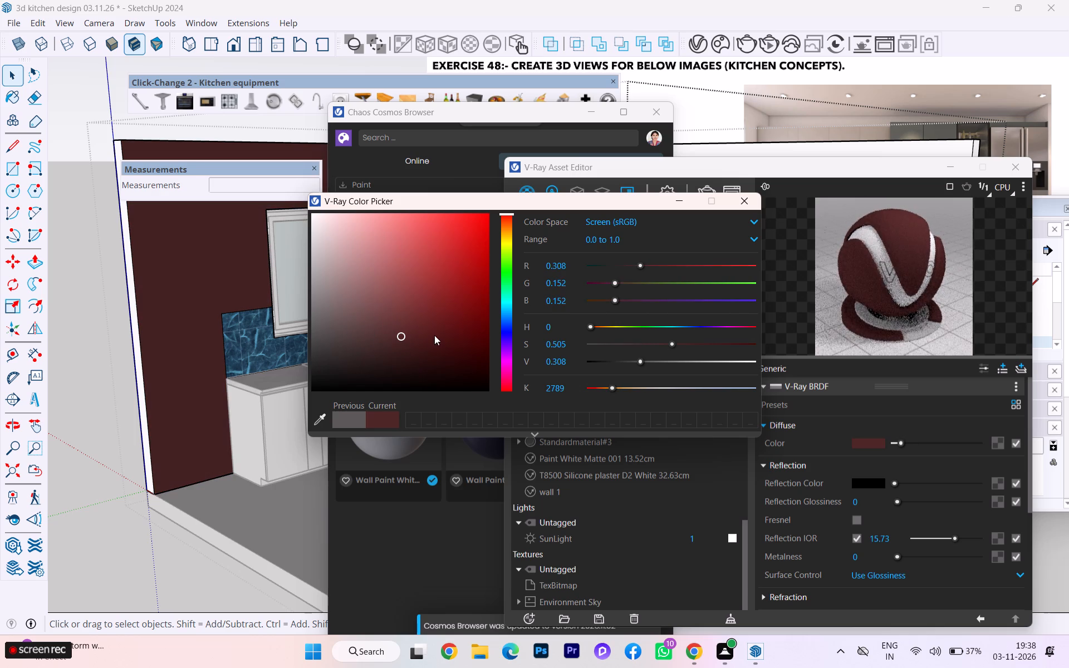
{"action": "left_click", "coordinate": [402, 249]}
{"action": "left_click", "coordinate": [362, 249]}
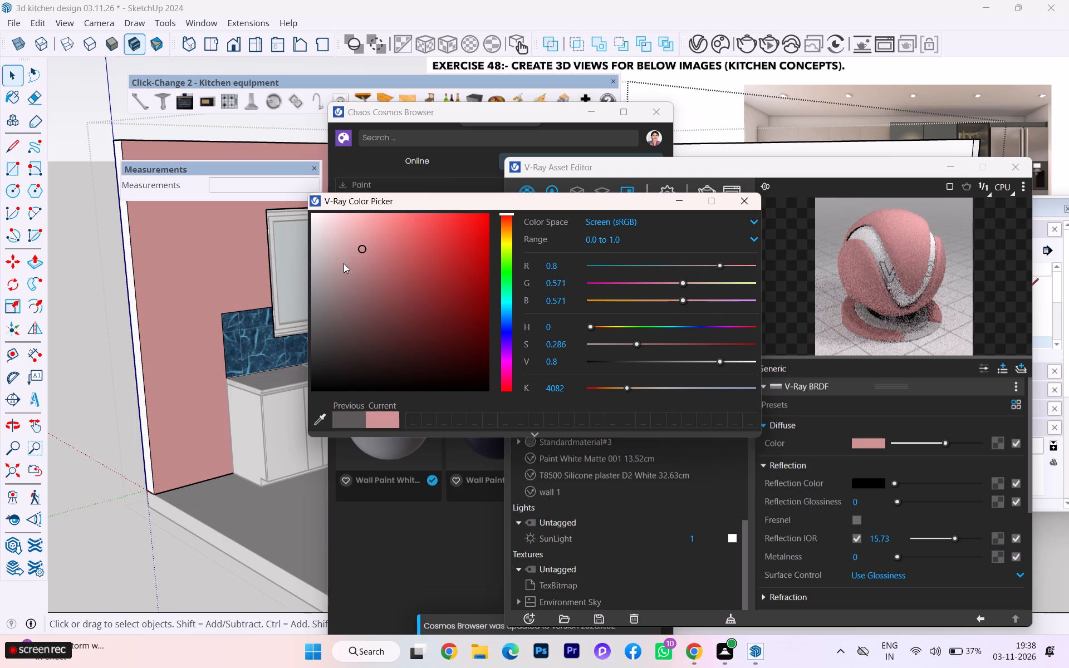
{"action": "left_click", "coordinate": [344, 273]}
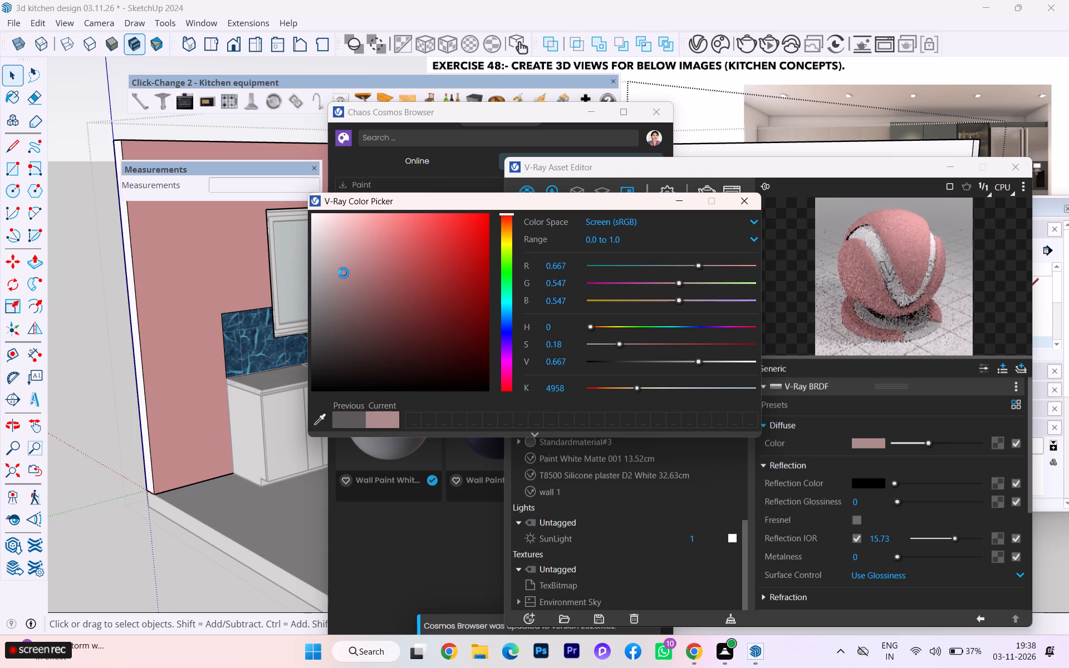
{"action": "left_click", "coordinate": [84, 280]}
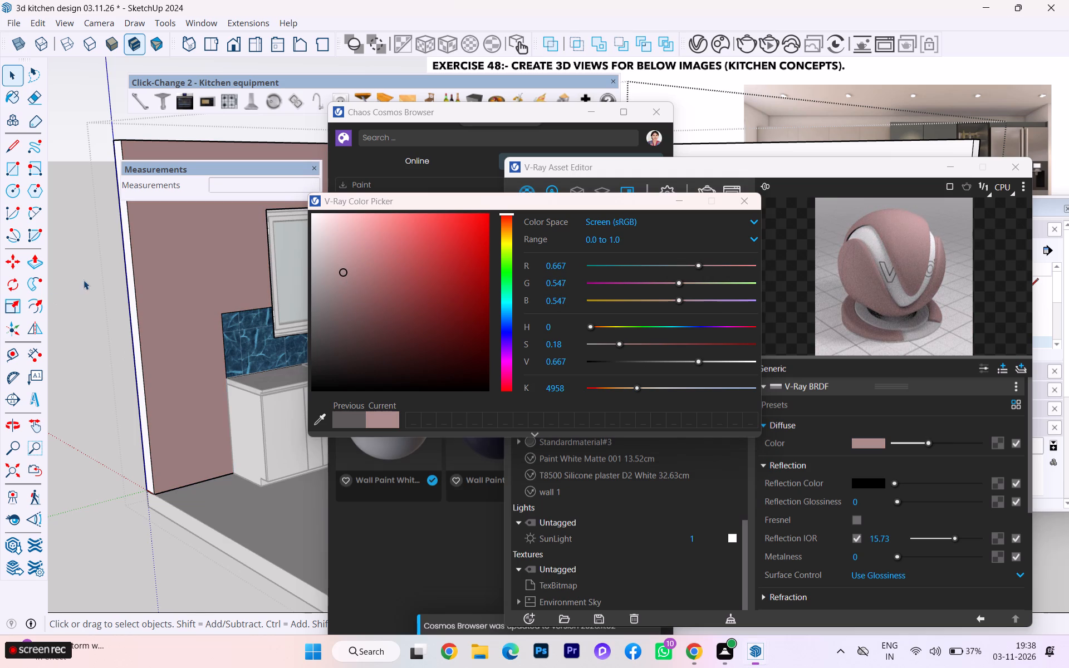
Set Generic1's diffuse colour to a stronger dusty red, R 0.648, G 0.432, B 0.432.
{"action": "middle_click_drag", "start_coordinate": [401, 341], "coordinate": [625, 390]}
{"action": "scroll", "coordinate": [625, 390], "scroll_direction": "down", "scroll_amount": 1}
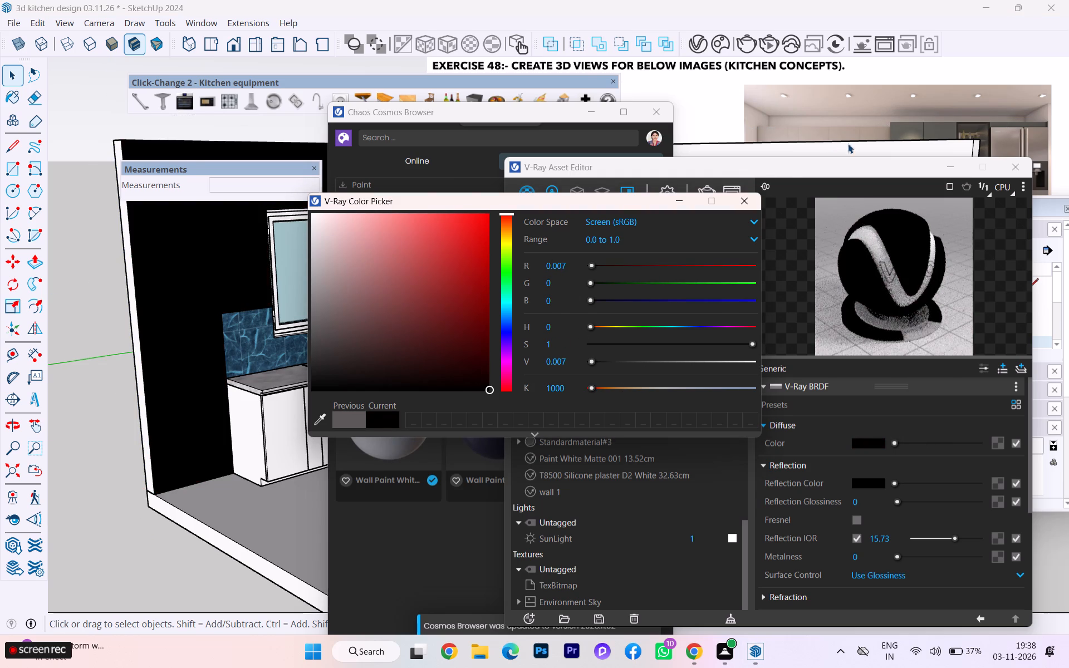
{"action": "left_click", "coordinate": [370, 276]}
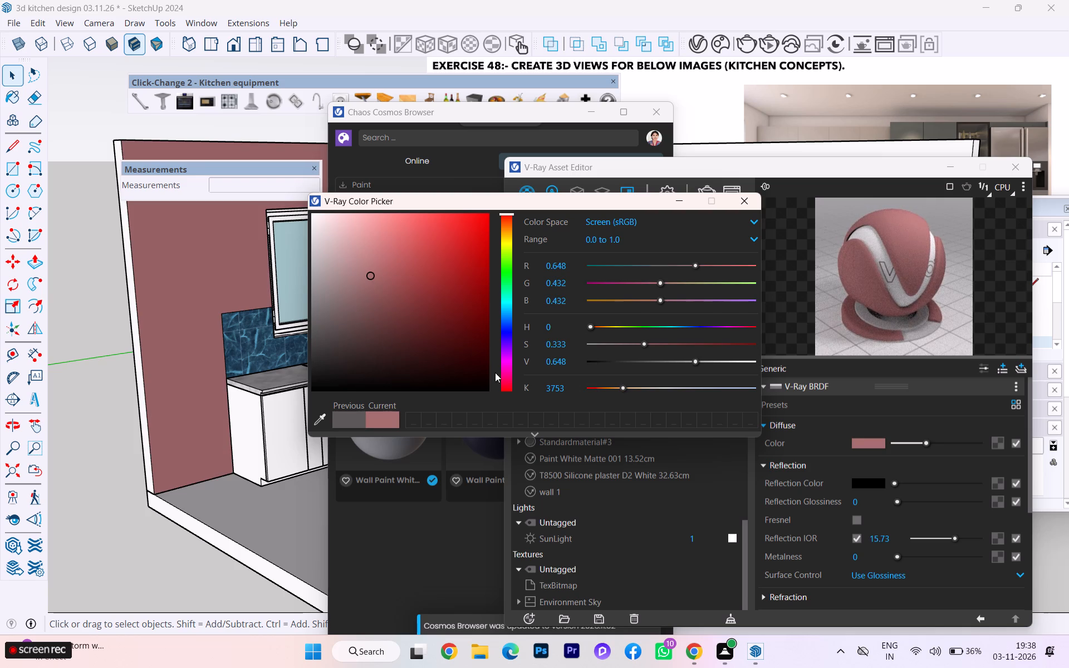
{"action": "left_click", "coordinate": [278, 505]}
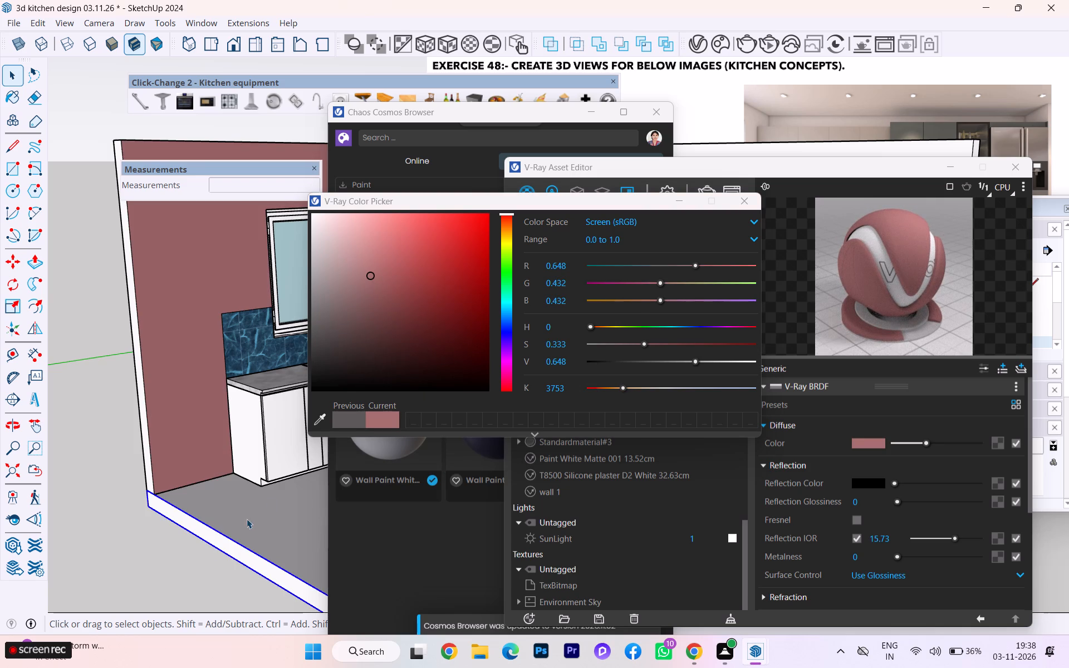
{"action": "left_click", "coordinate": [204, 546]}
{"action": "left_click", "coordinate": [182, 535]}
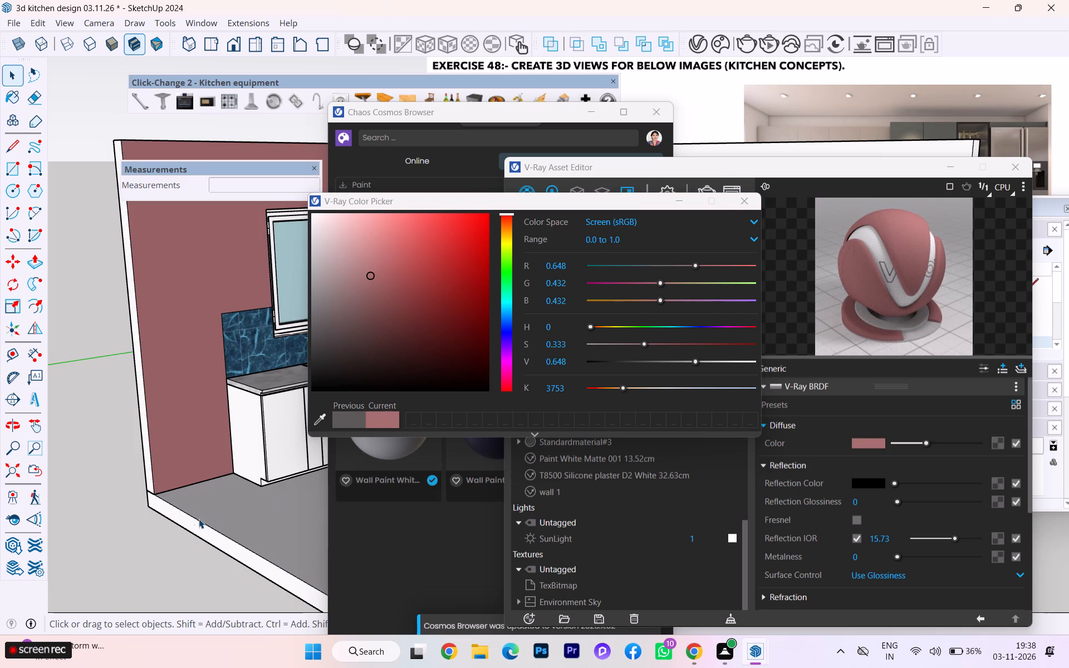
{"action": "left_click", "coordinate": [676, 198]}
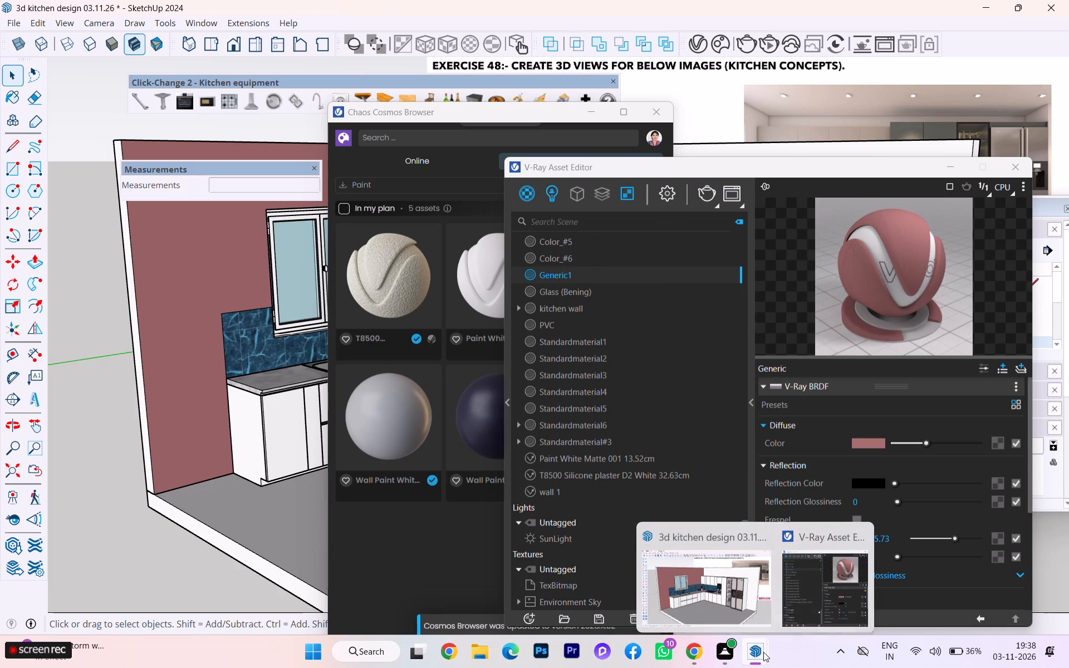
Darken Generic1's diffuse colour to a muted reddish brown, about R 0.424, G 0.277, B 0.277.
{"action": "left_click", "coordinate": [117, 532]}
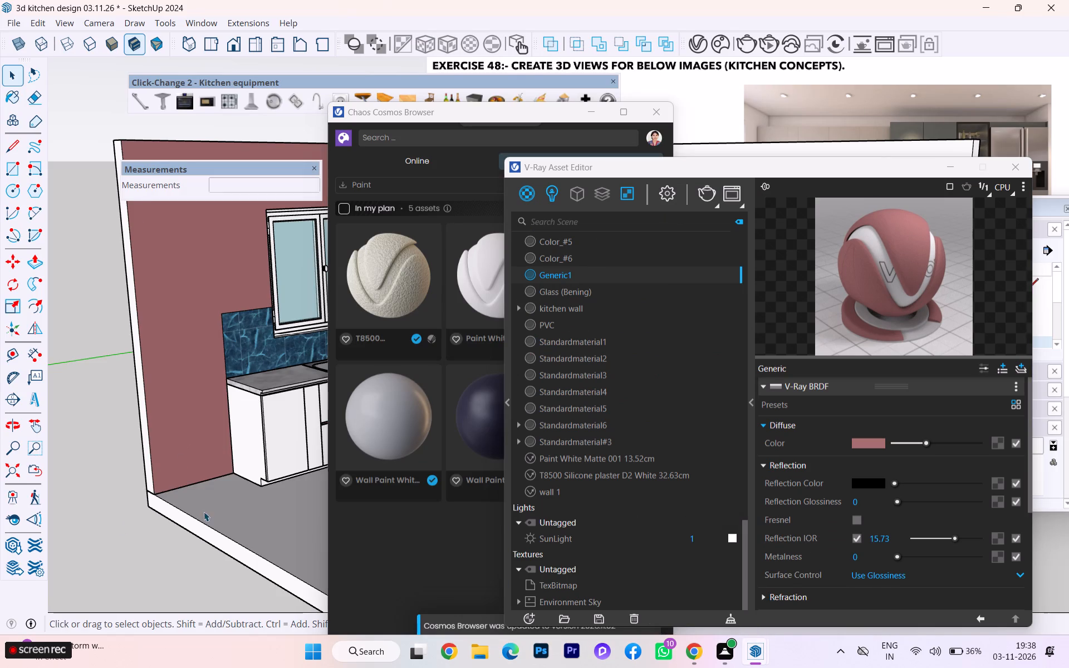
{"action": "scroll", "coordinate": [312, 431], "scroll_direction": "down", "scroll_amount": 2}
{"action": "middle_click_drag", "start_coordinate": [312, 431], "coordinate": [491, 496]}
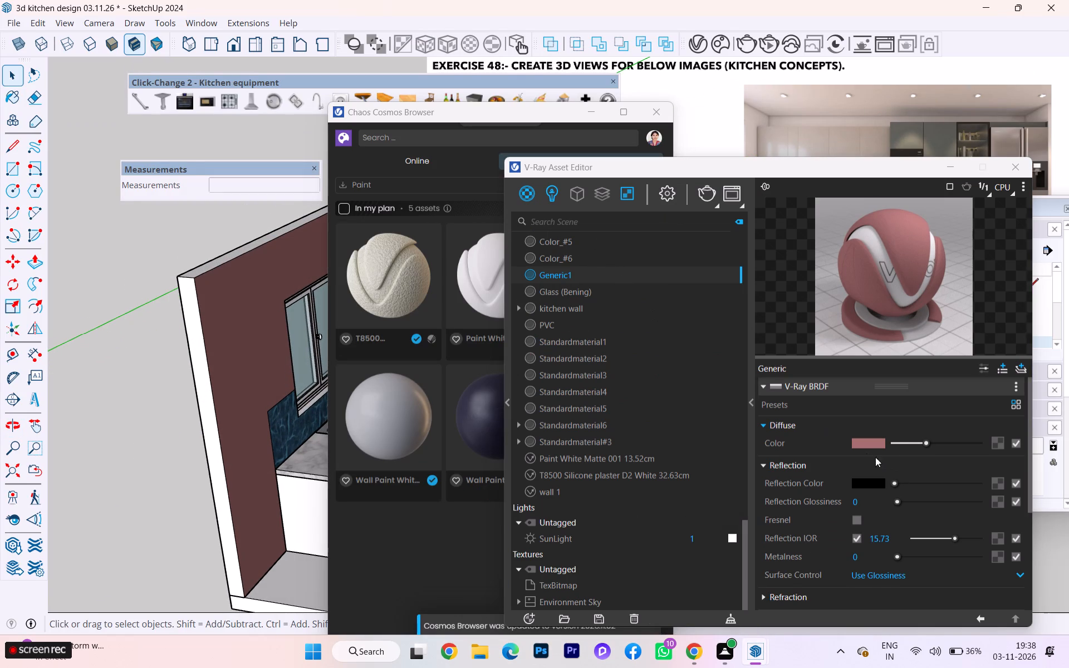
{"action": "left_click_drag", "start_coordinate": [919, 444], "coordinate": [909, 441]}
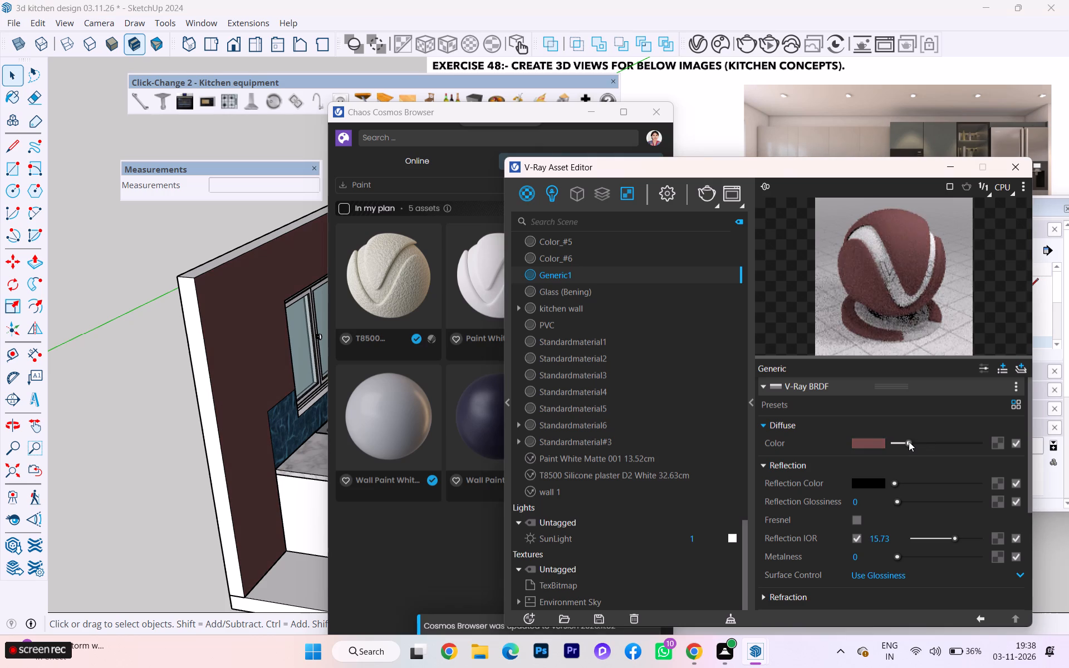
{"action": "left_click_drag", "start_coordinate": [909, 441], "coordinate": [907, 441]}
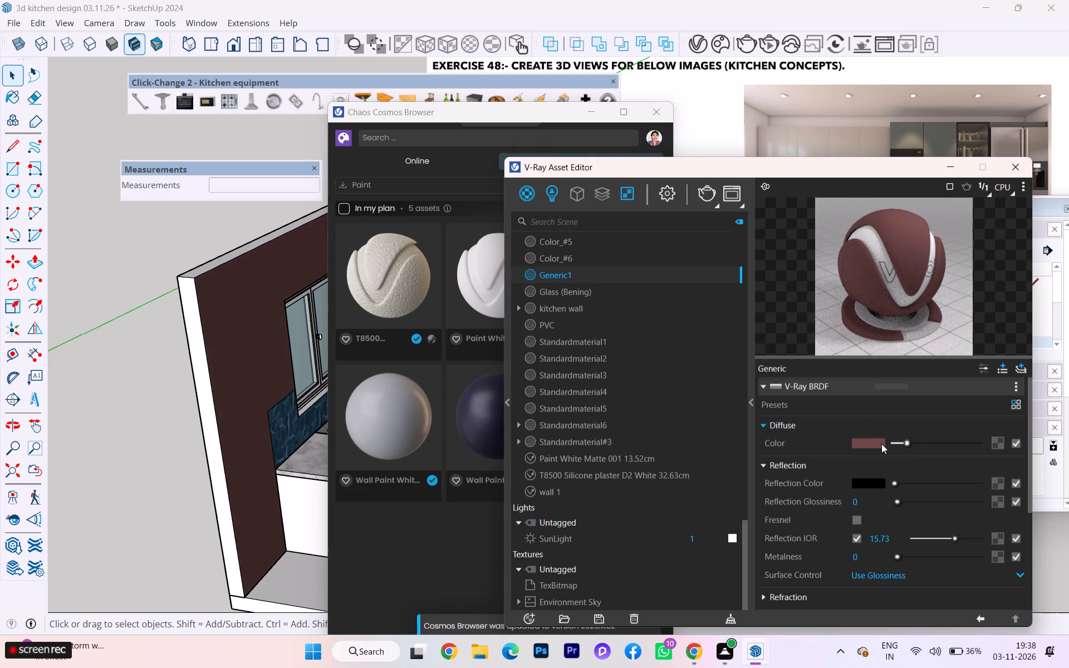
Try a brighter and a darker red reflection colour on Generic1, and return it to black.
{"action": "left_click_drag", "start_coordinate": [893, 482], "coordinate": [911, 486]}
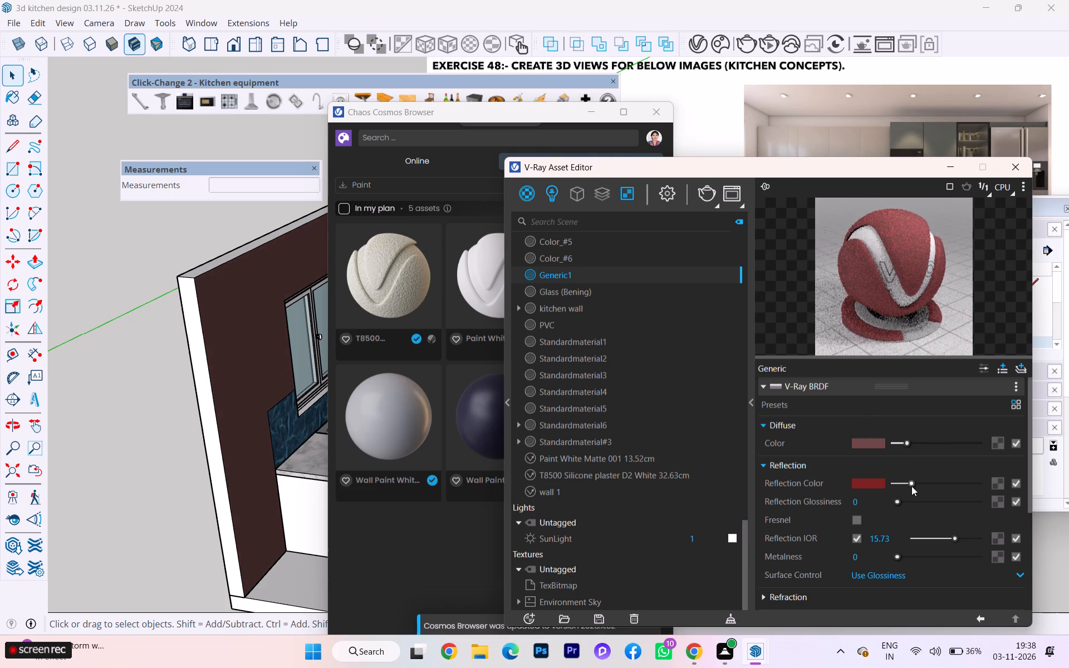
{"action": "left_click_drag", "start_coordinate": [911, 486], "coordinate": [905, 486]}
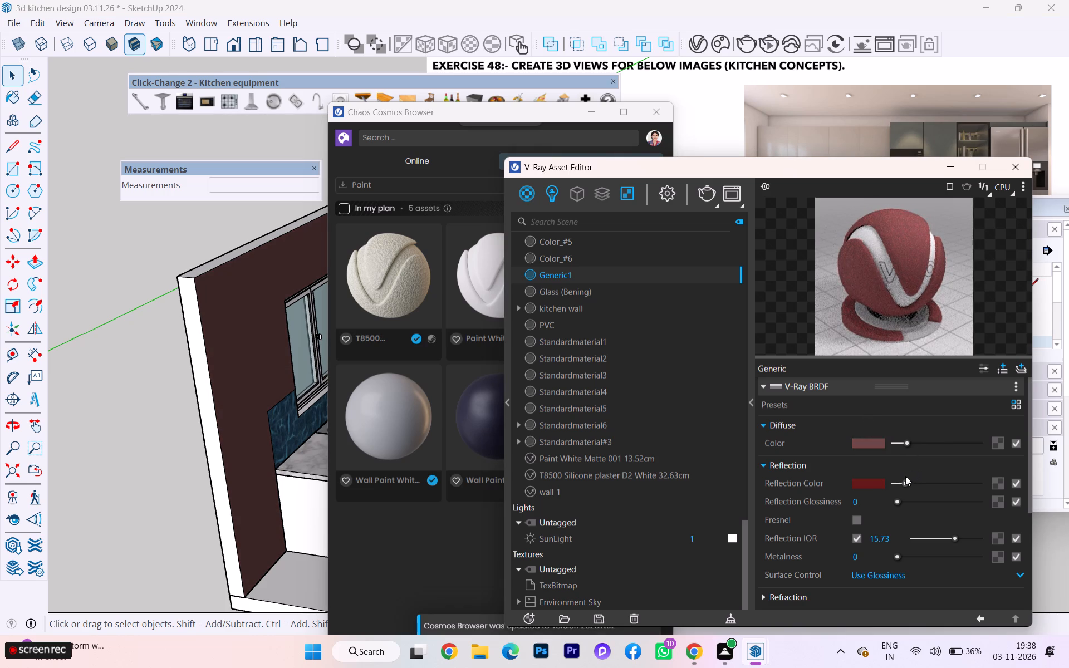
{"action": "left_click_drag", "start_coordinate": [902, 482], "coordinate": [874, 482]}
Try lighter diffuse colours for Generic1 and set it to a pale pink, R 0.792, G 0.643, B 0.643.
{"action": "left_click", "coordinate": [873, 440]}
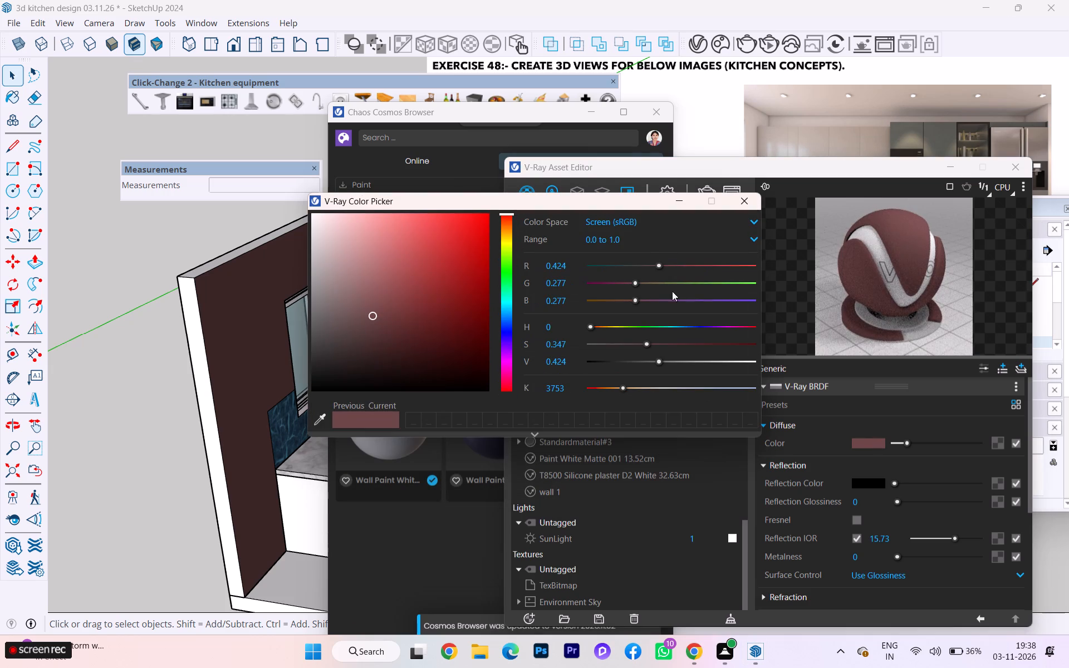
{"action": "left_click", "coordinate": [374, 276]}
{"action": "left_click", "coordinate": [352, 246]}
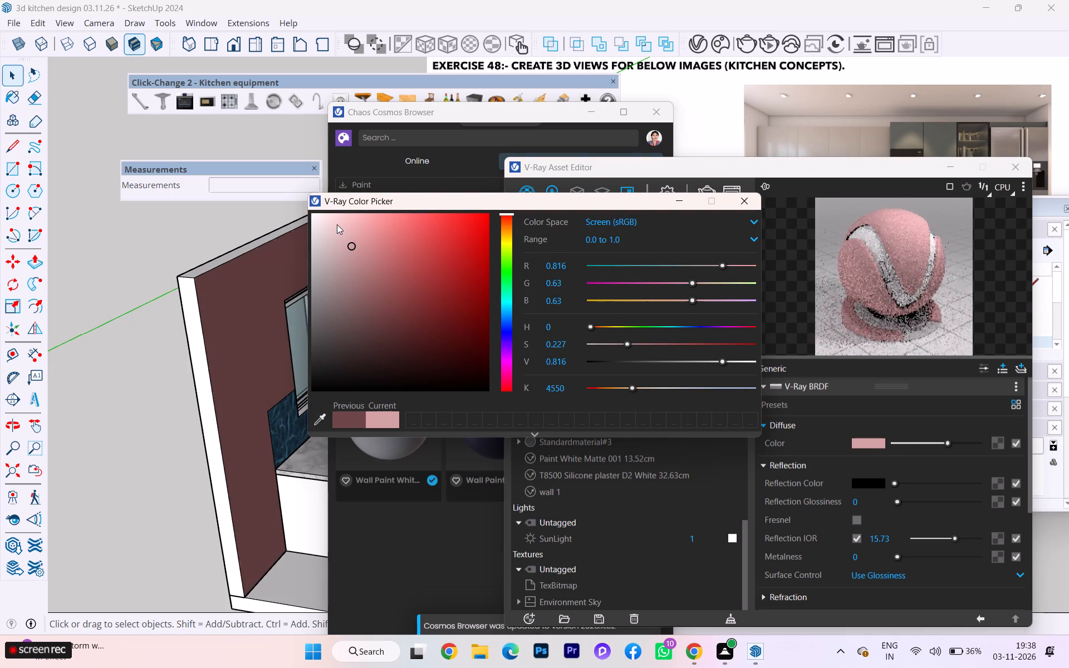
{"action": "left_click", "coordinate": [337, 224]}
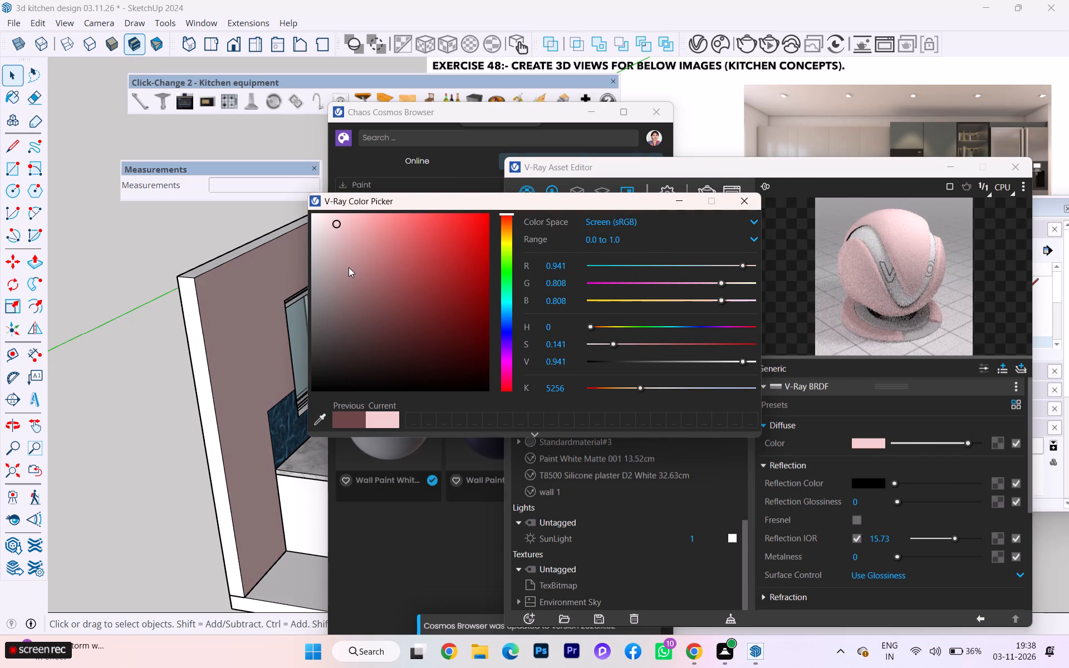
{"action": "left_click", "coordinate": [349, 267]}
{"action": "left_click", "coordinate": [345, 250]}
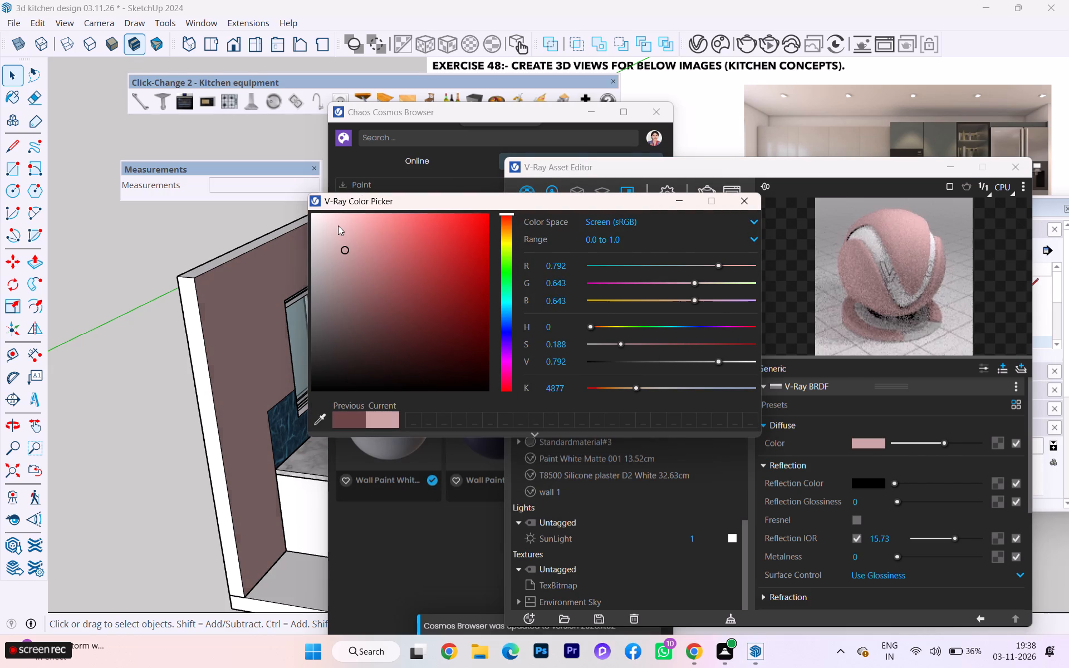
{"action": "left_click", "coordinate": [731, 201]}
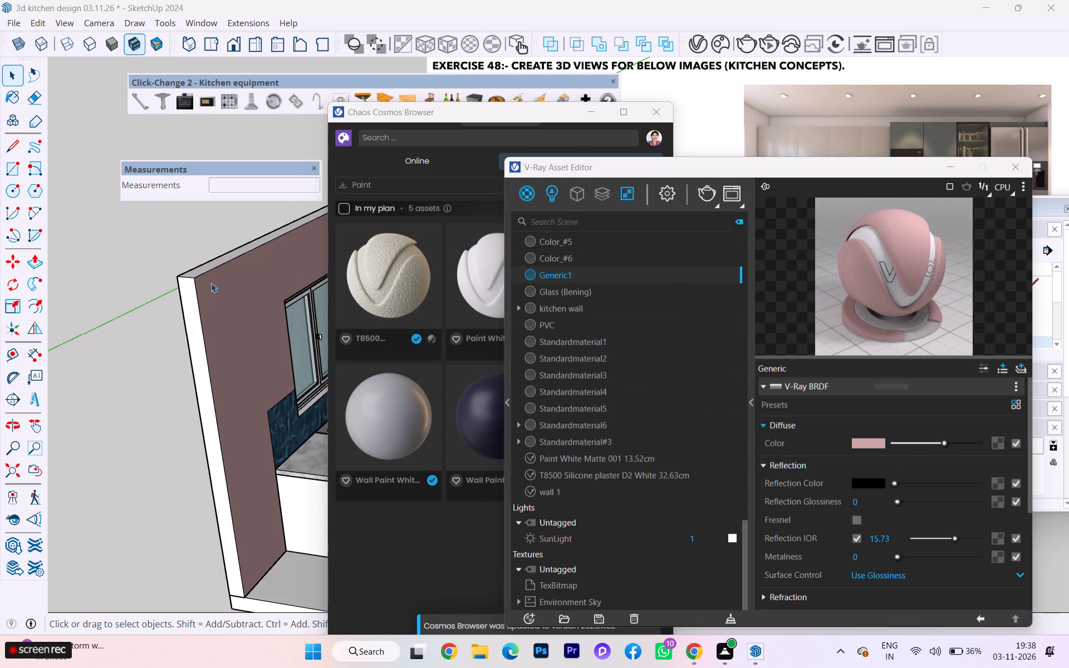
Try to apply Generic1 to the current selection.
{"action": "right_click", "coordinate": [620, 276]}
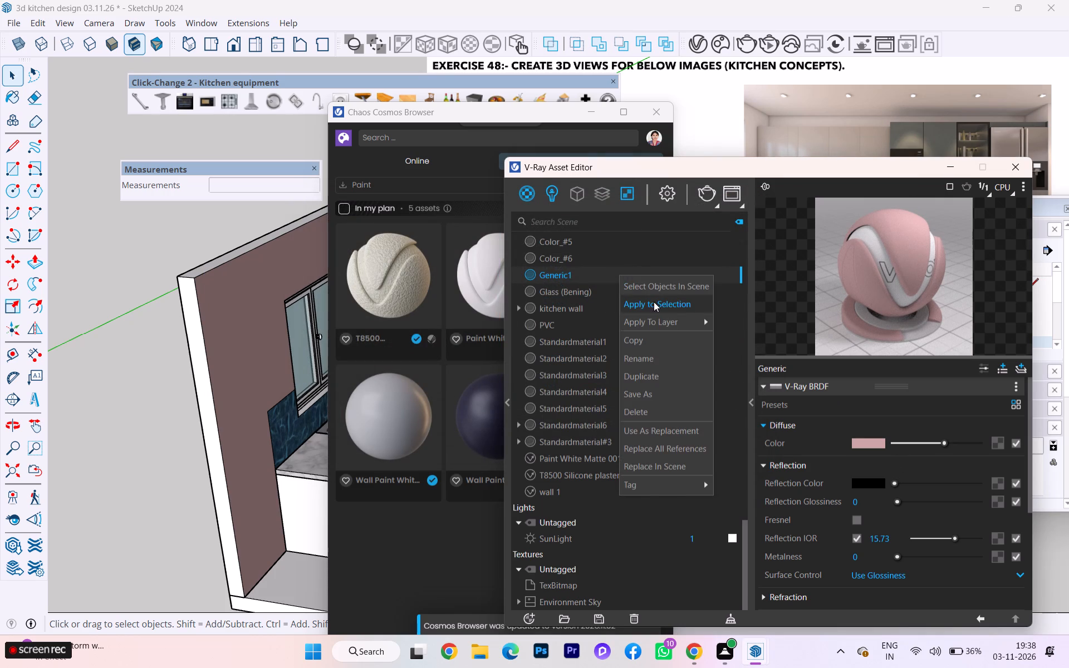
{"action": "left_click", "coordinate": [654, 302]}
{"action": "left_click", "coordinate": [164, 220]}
Minimize the Chaos Cosmos browser and move the V-Ray Asset Editor aside to uncover the kitchen model.
{"action": "scroll", "coordinate": [206, 308], "scroll_direction": "down", "scroll_amount": 3}
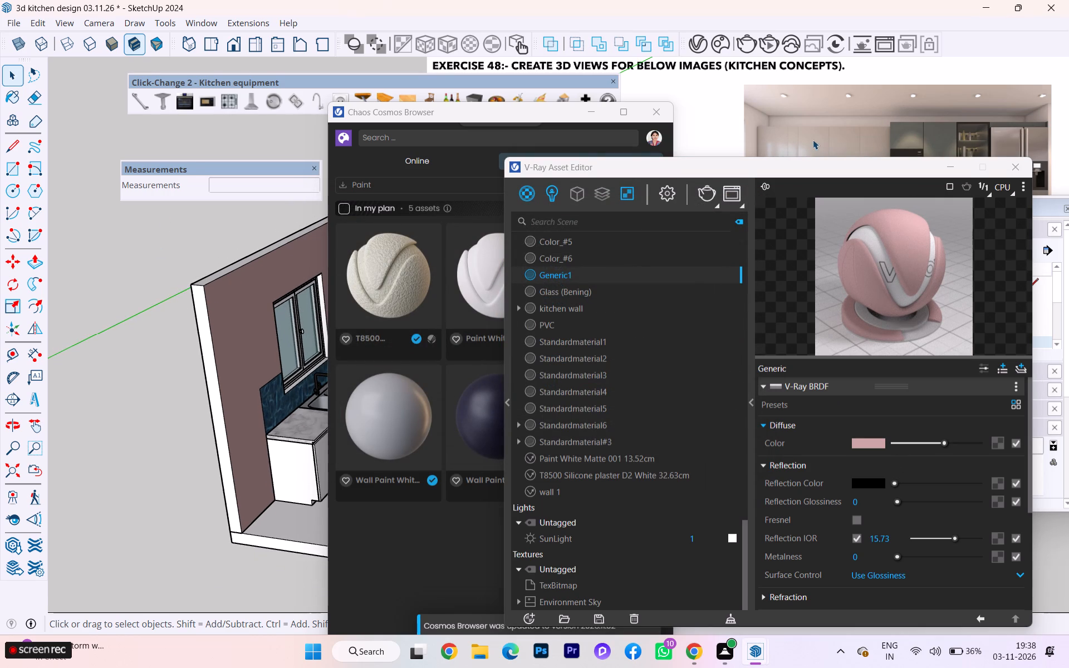
{"action": "left_click", "coordinate": [583, 110]}
{"action": "left_click_drag", "start_coordinate": [734, 169], "coordinate": [843, 158]}
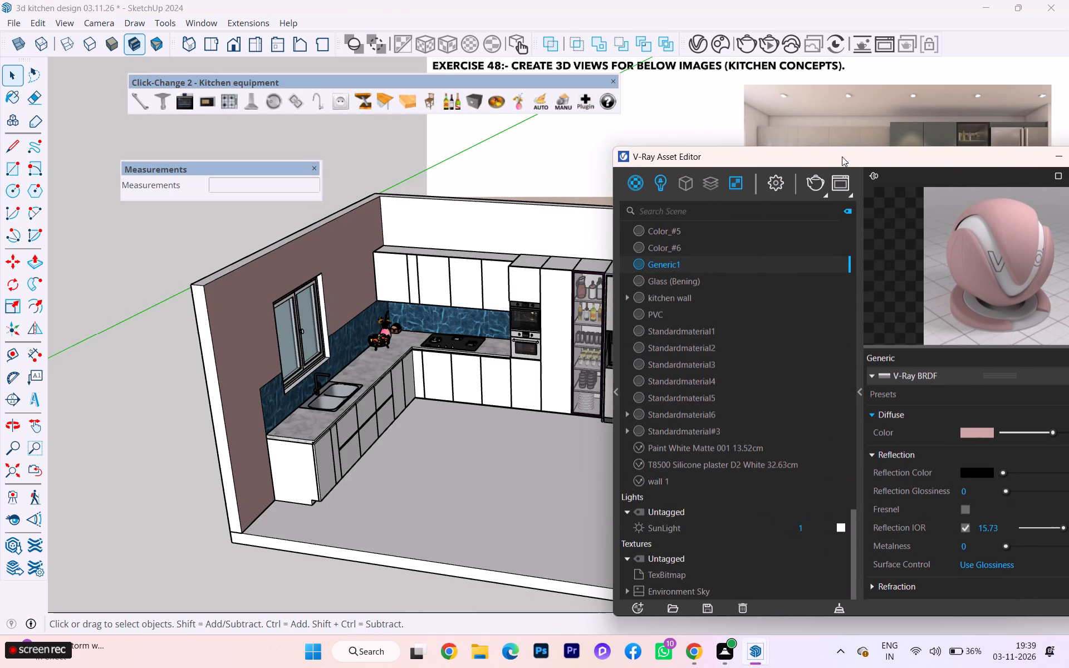
Open the wall group for editing and apply Generic1 to the outer wall face around the window.
{"action": "scroll", "coordinate": [336, 301], "scroll_direction": "up", "scroll_amount": 3}
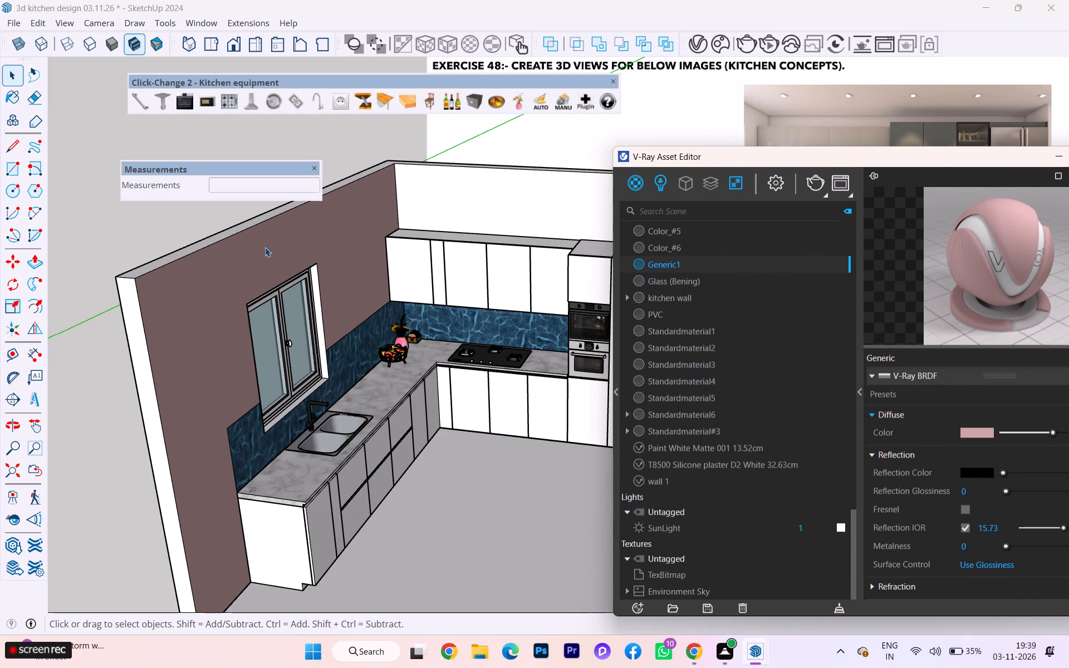
{"action": "scroll", "coordinate": [266, 247], "scroll_direction": "down", "scroll_amount": 1}
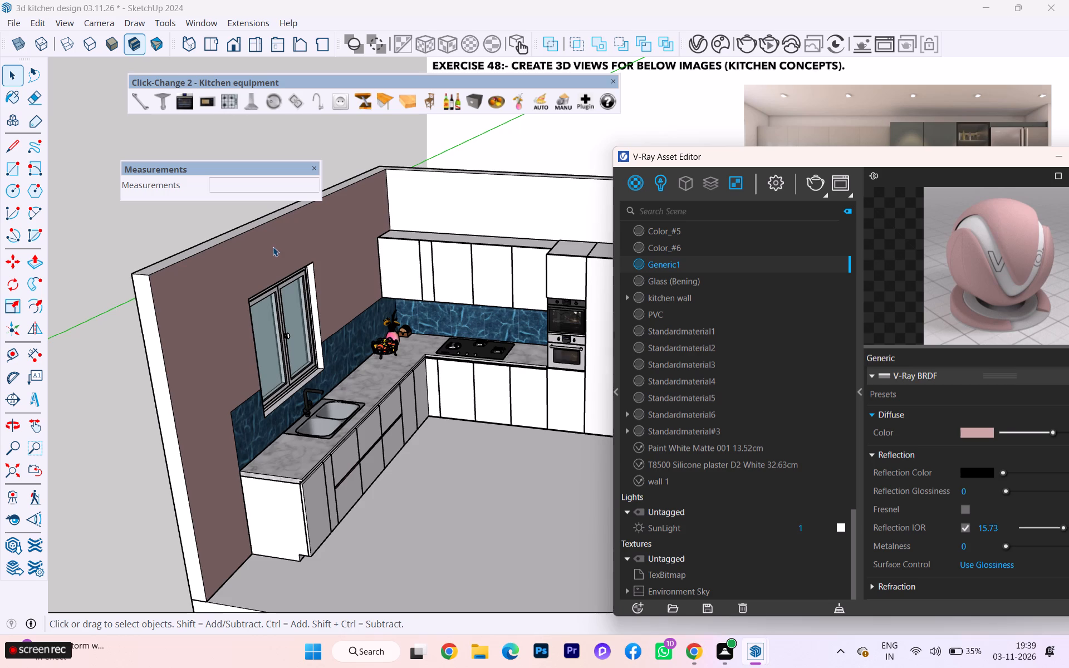
{"action": "scroll", "coordinate": [278, 263], "scroll_direction": "down", "scroll_amount": 1}
{"action": "middle_click_drag", "start_coordinate": [237, 278], "coordinate": [514, 253]}
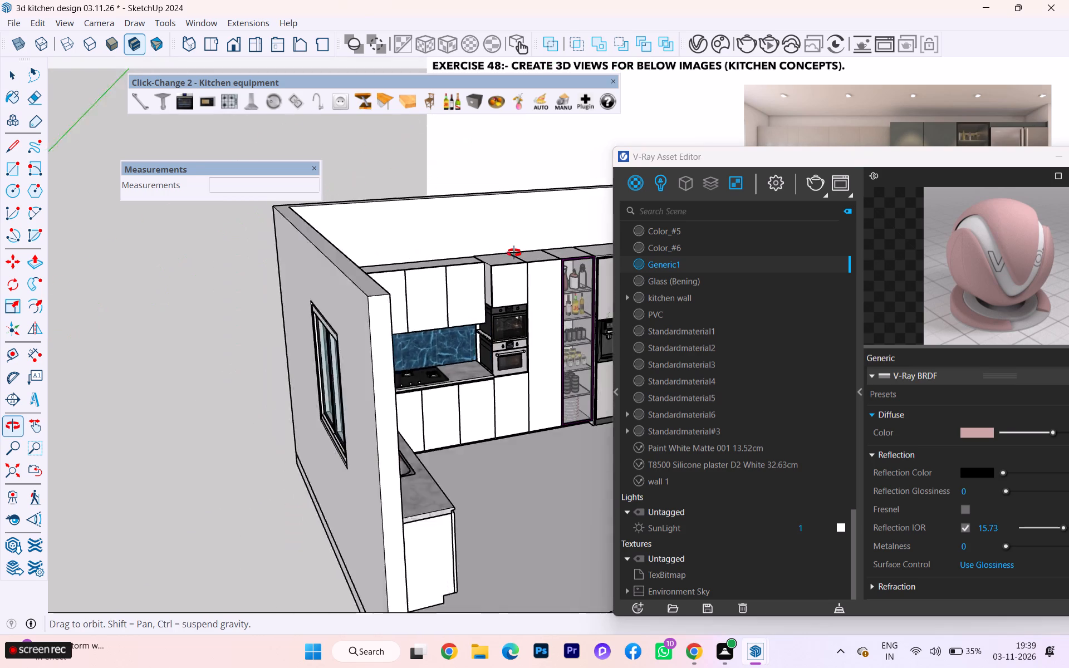
{"action": "middle_click_drag", "start_coordinate": [514, 253], "coordinate": [518, 253]}
{"action": "double_click", "coordinate": [443, 324]}
{"action": "left_click", "coordinate": [443, 324]}
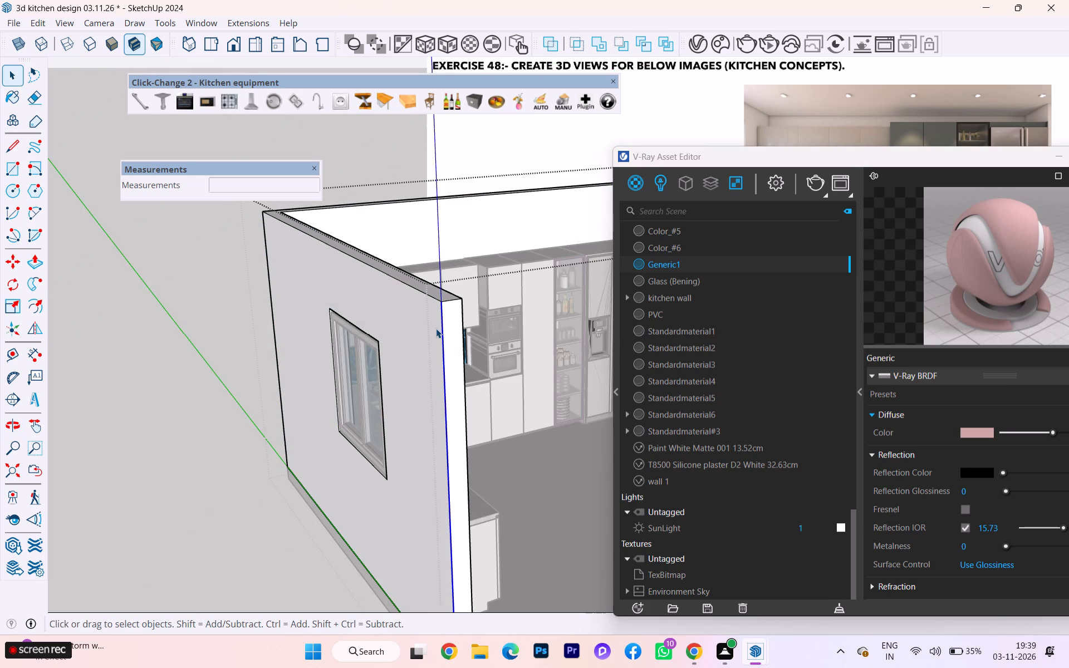
{"action": "left_click", "coordinate": [436, 328]}
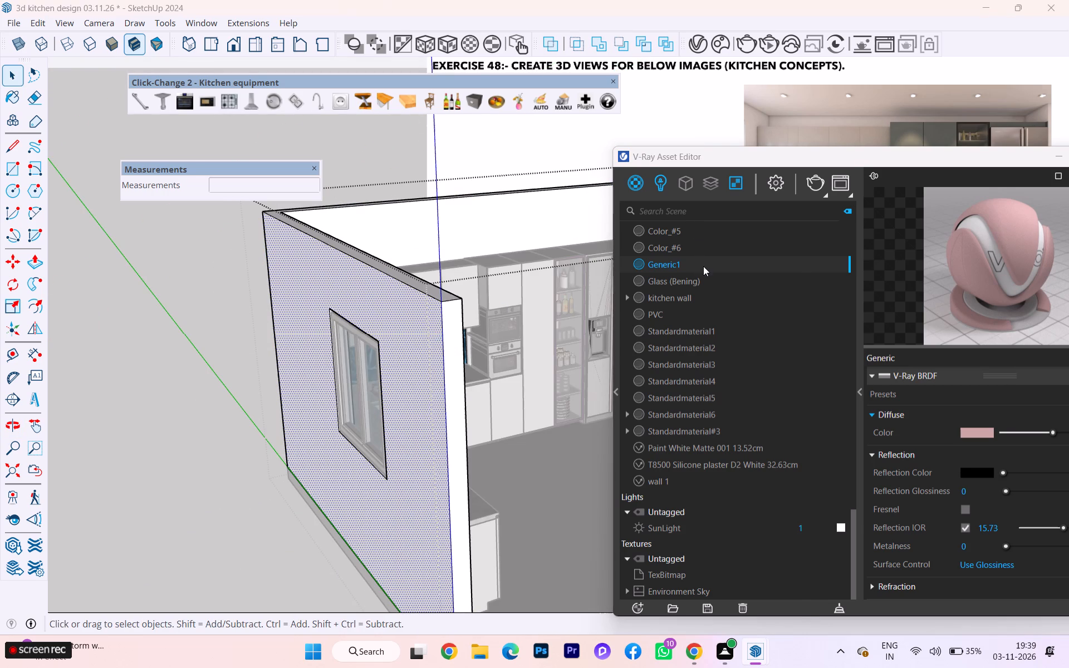
{"action": "right_click", "coordinate": [703, 266]}
{"action": "left_click", "coordinate": [735, 298]}
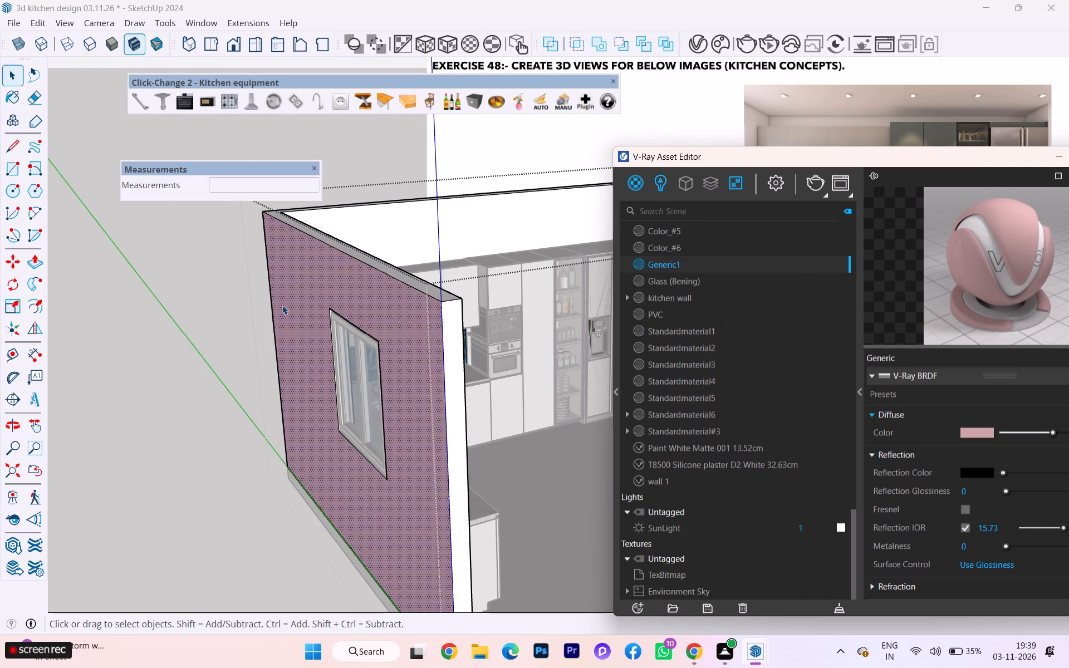
Apply Generic1 to the top face and the narrow end face of the window wall.
{"action": "double_click", "coordinate": [448, 292]}
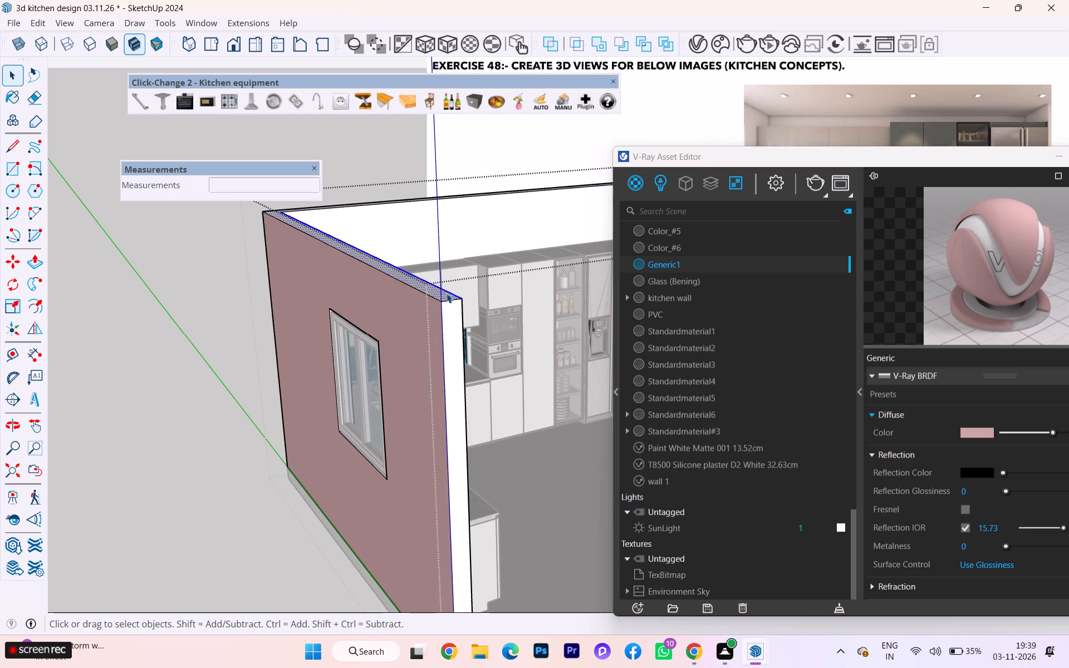
{"action": "right_click", "coordinate": [446, 294]}
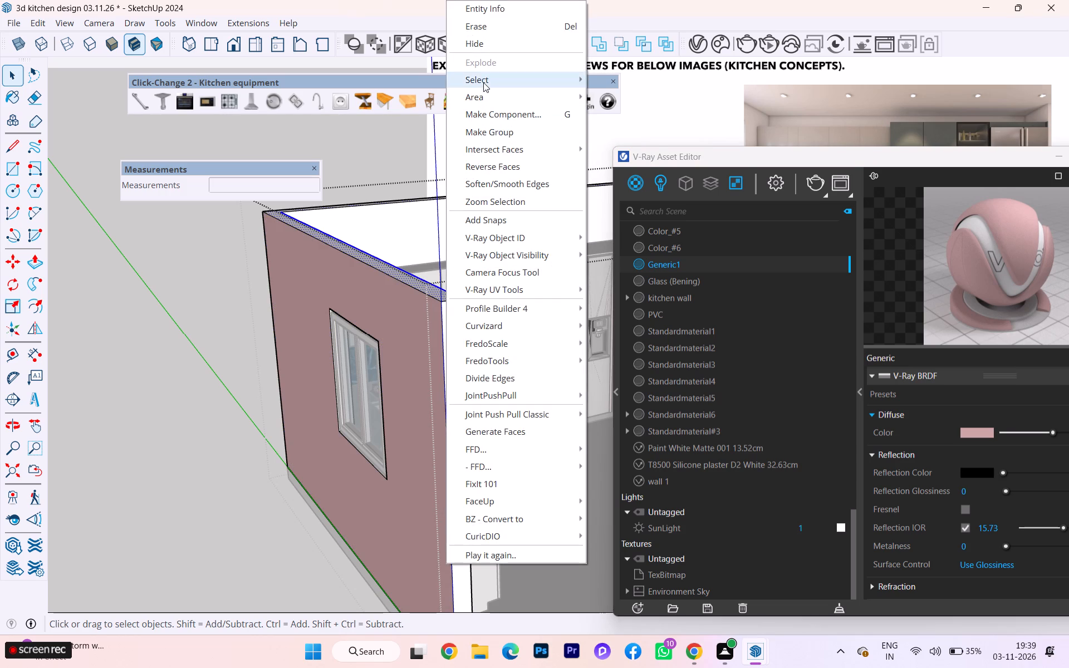
{"action": "right_click", "coordinate": [696, 264]}
{"action": "left_click", "coordinate": [736, 292]}
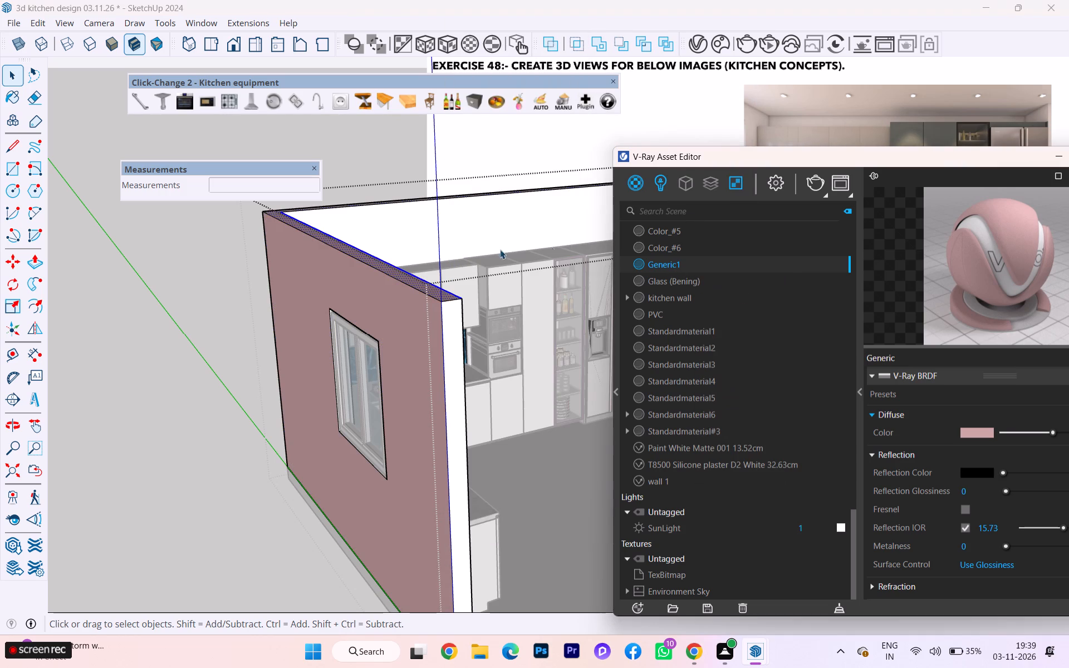
{"action": "double_click", "coordinate": [454, 360]}
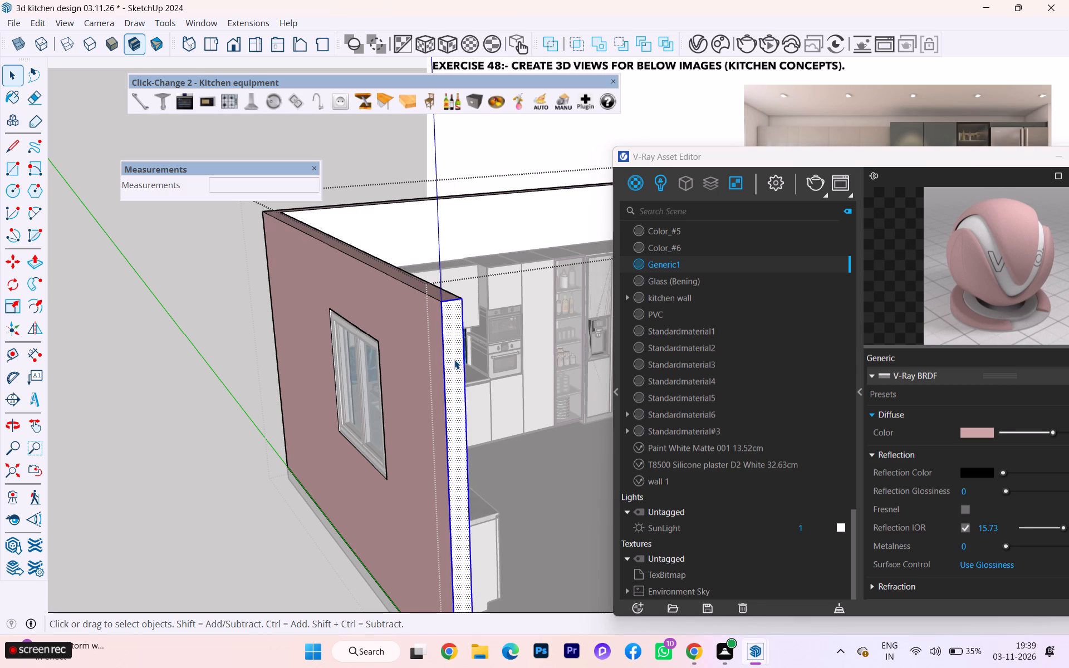
{"action": "right_click", "coordinate": [454, 360]}
{"action": "left_click", "coordinate": [717, 267]}
{"action": "right_click", "coordinate": [717, 267]}
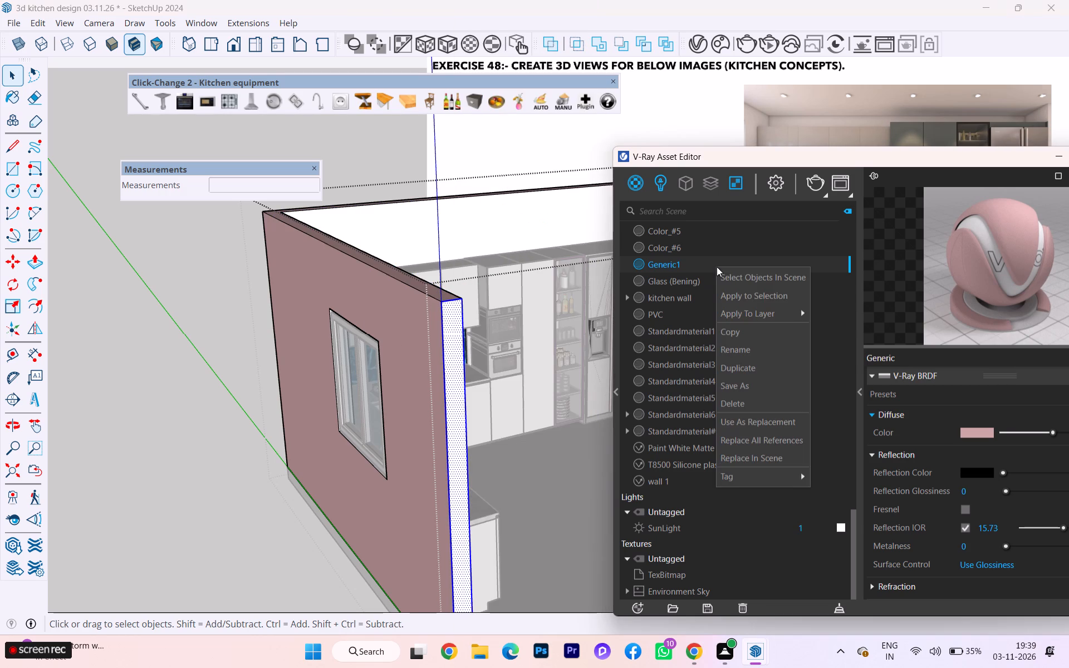
{"action": "left_click", "coordinate": [734, 293]}
{"action": "left_click", "coordinate": [247, 260]}
Examine the kitchen interior for wall faces that still need Generic1, and leave the wall group.
{"action": "scroll", "coordinate": [268, 279], "scroll_direction": "down", "scroll_amount": 2}
{"action": "middle_click_drag", "start_coordinate": [295, 272], "coordinate": [269, 278]}
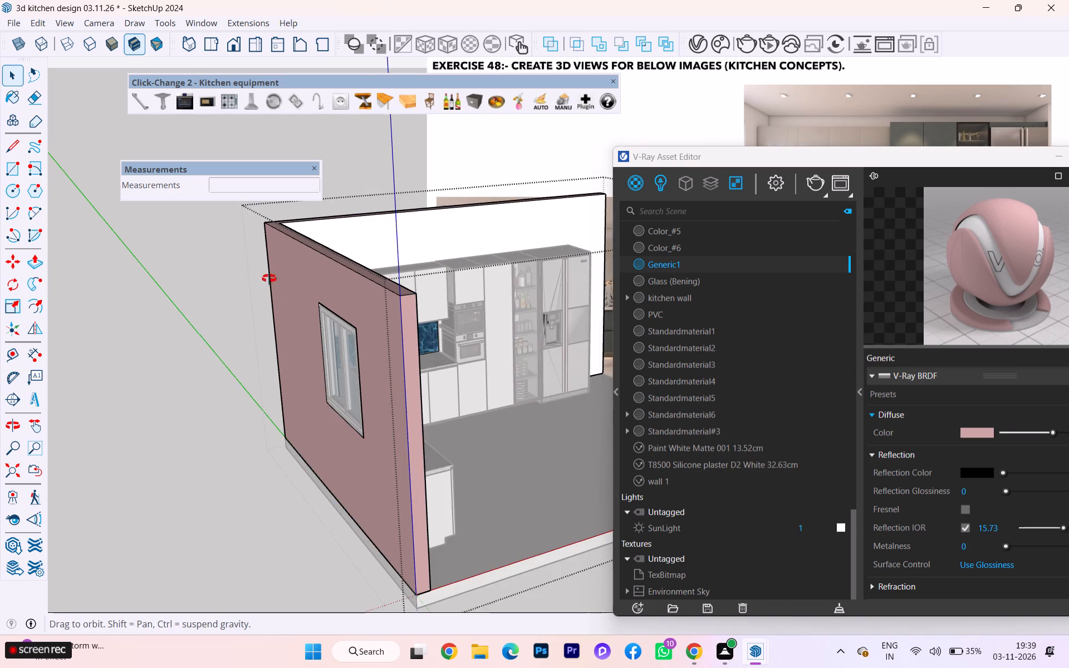
{"action": "middle_click_drag", "start_coordinate": [269, 278], "coordinate": [119, 281]}
{"action": "scroll", "coordinate": [307, 343], "scroll_direction": "down", "scroll_amount": 2}
{"action": "scroll", "coordinate": [334, 356], "scroll_direction": "up", "scroll_amount": 1}
{"action": "scroll", "coordinate": [365, 365], "scroll_direction": "down", "scroll_amount": 1}
{"action": "middle_click_drag", "start_coordinate": [367, 366], "coordinate": [57, 371]}
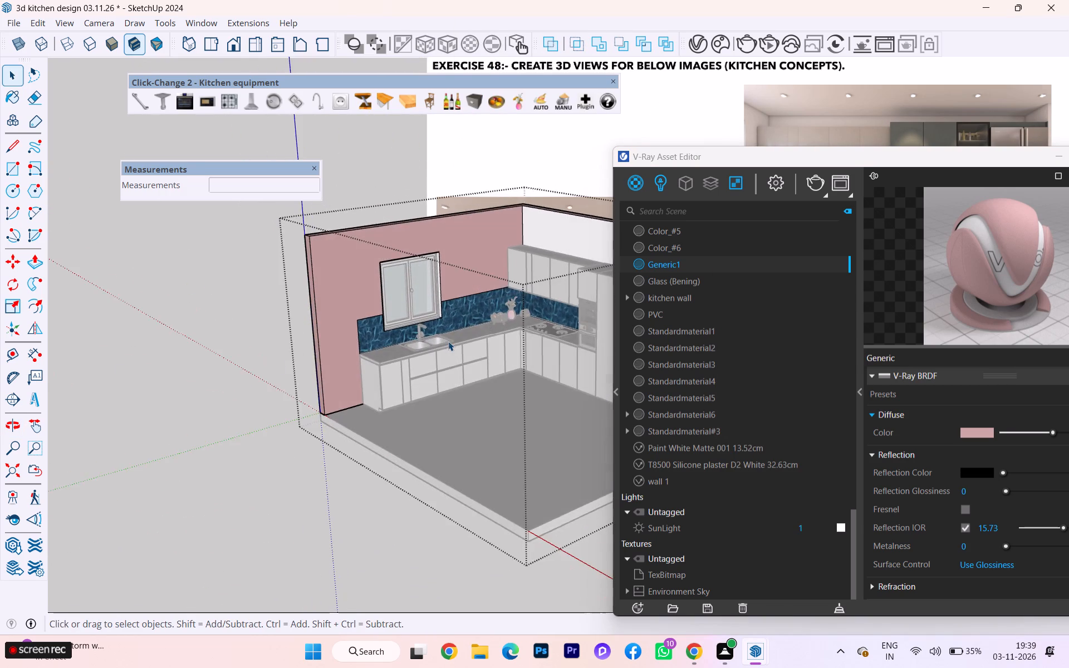
{"action": "scroll", "coordinate": [487, 335], "scroll_direction": "up", "scroll_amount": 6}
{"action": "scroll", "coordinate": [489, 332], "scroll_direction": "down", "scroll_amount": 1}
{"action": "scroll", "coordinate": [489, 332], "scroll_direction": "up", "scroll_amount": 3}
{"action": "scroll", "coordinate": [473, 313], "scroll_direction": "down", "scroll_amount": 1}
{"action": "scroll", "coordinate": [472, 311], "scroll_direction": "up", "scroll_amount": 3}
{"action": "scroll", "coordinate": [347, 284], "scroll_direction": "down", "scroll_amount": 3}
{"action": "scroll", "coordinate": [300, 291], "scroll_direction": "up", "scroll_amount": 1}
{"action": "scroll", "coordinate": [291, 292], "scroll_direction": "down", "scroll_amount": 5}
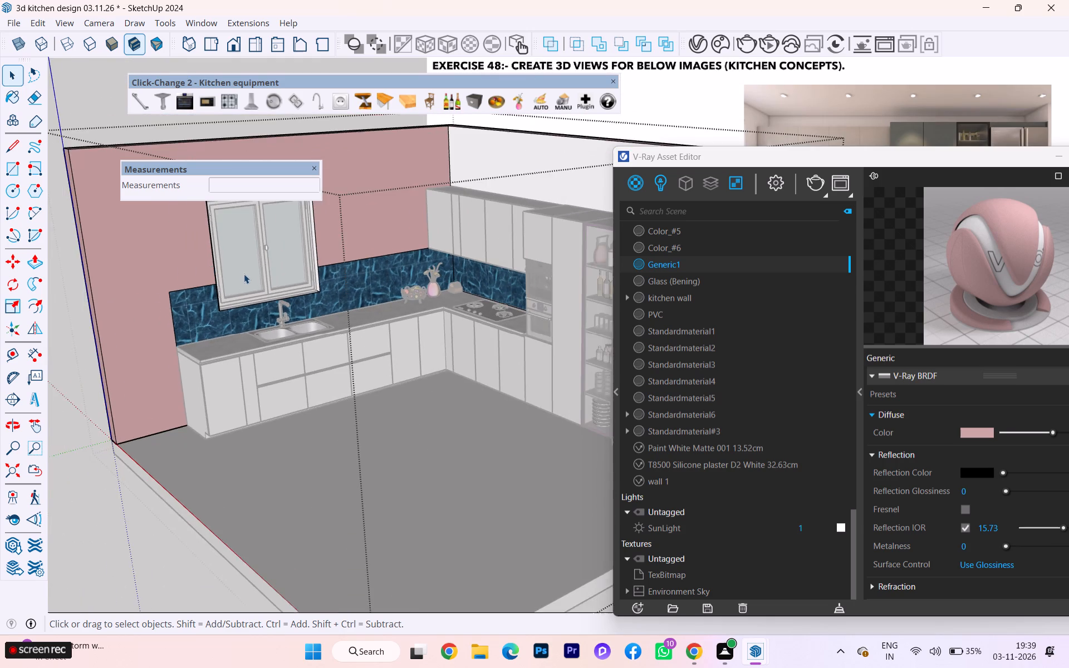
{"action": "scroll", "coordinate": [244, 274], "scroll_direction": "down", "scroll_amount": 1}
{"action": "scroll", "coordinate": [244, 274], "scroll_direction": "up", "scroll_amount": 3}
{"action": "scroll", "coordinate": [244, 274], "scroll_direction": "down", "scroll_amount": 1}
{"action": "left_click", "coordinate": [109, 509]}
Open the wall group and apply Generic1 to the end face and inner face of the wall behind the tall cabinets.
{"action": "scroll", "coordinate": [136, 469], "scroll_direction": "down", "scroll_amount": 1}
{"action": "scroll", "coordinate": [136, 468], "scroll_direction": "up", "scroll_amount": 1}
{"action": "scroll", "coordinate": [136, 468], "scroll_direction": "down", "scroll_amount": 3}
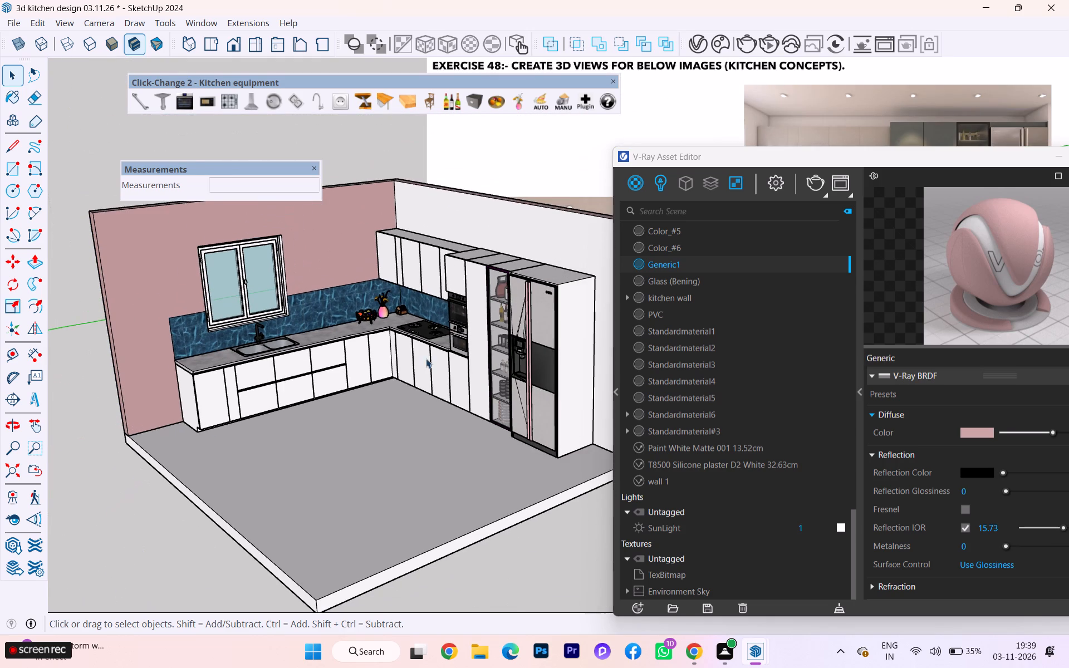
{"action": "scroll", "coordinate": [359, 268], "scroll_direction": "down", "scroll_amount": 6}
{"action": "scroll", "coordinate": [487, 251], "scroll_direction": "up", "scroll_amount": 1}
{"action": "scroll", "coordinate": [487, 251], "scroll_direction": "down", "scroll_amount": 5}
{"action": "scroll", "coordinate": [487, 251], "scroll_direction": "up", "scroll_amount": 12}
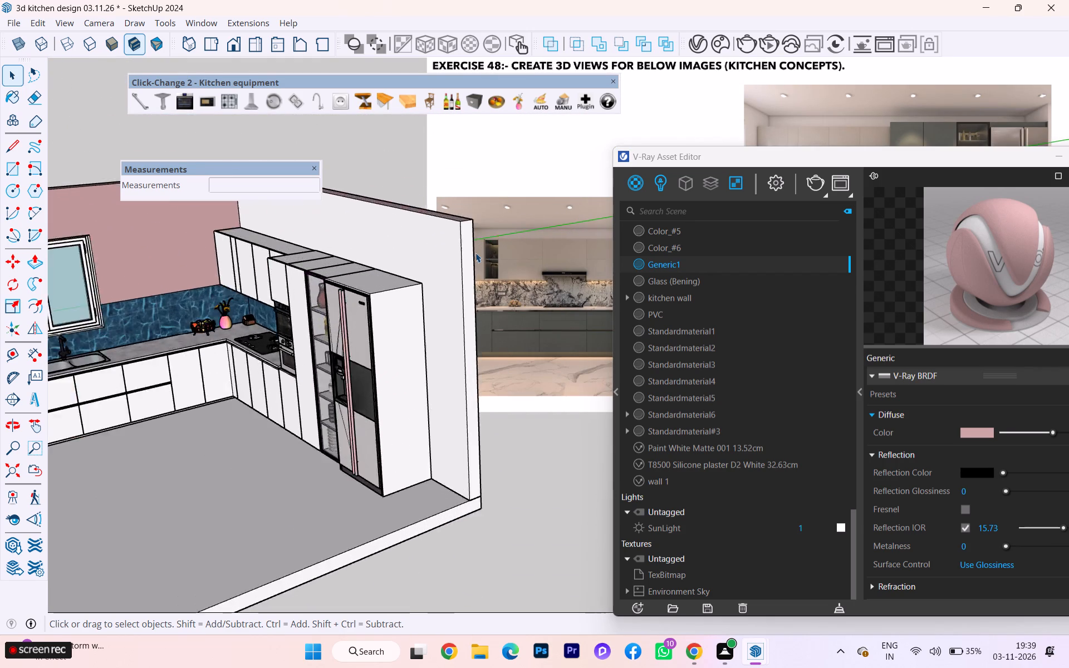
{"action": "scroll", "coordinate": [475, 253], "scroll_direction": "up", "scroll_amount": 6}
{"action": "scroll", "coordinate": [468, 252], "scroll_direction": "down", "scroll_amount": 1}
{"action": "scroll", "coordinate": [468, 252], "scroll_direction": "up", "scroll_amount": 4}
{"action": "scroll", "coordinate": [468, 252], "scroll_direction": "down", "scroll_amount": 2}
{"action": "scroll", "coordinate": [468, 252], "scroll_direction": "up", "scroll_amount": 1}
{"action": "double_click", "coordinate": [457, 250]}
{"action": "left_click", "coordinate": [457, 250]}
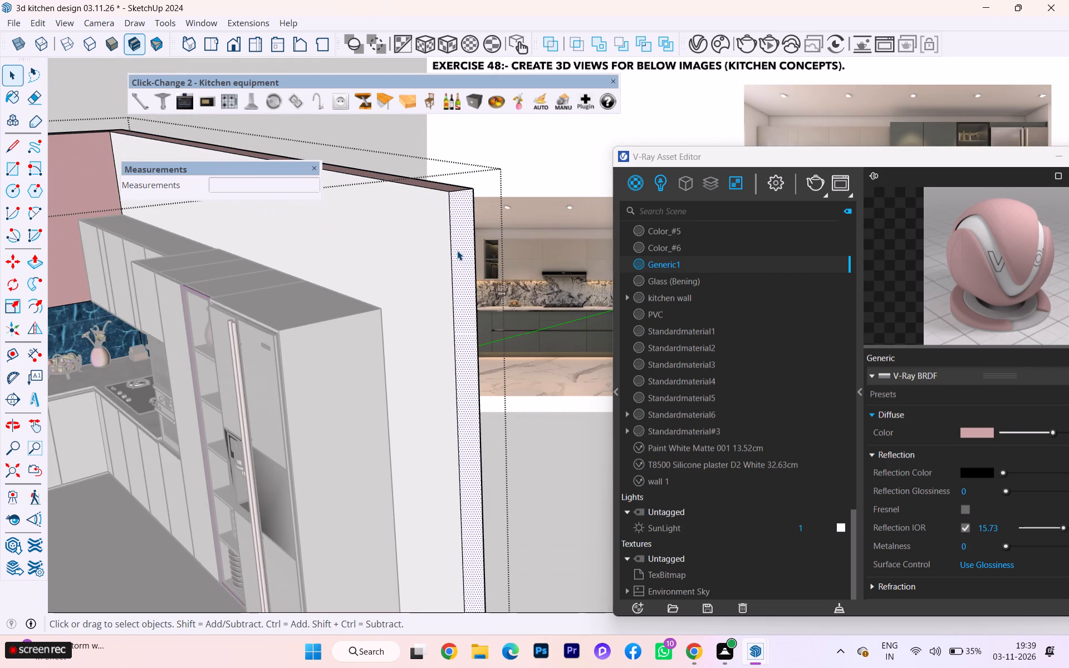
{"action": "left_click", "coordinate": [420, 256], "text": "ctrl"}
{"action": "right_click", "coordinate": [462, 253]}
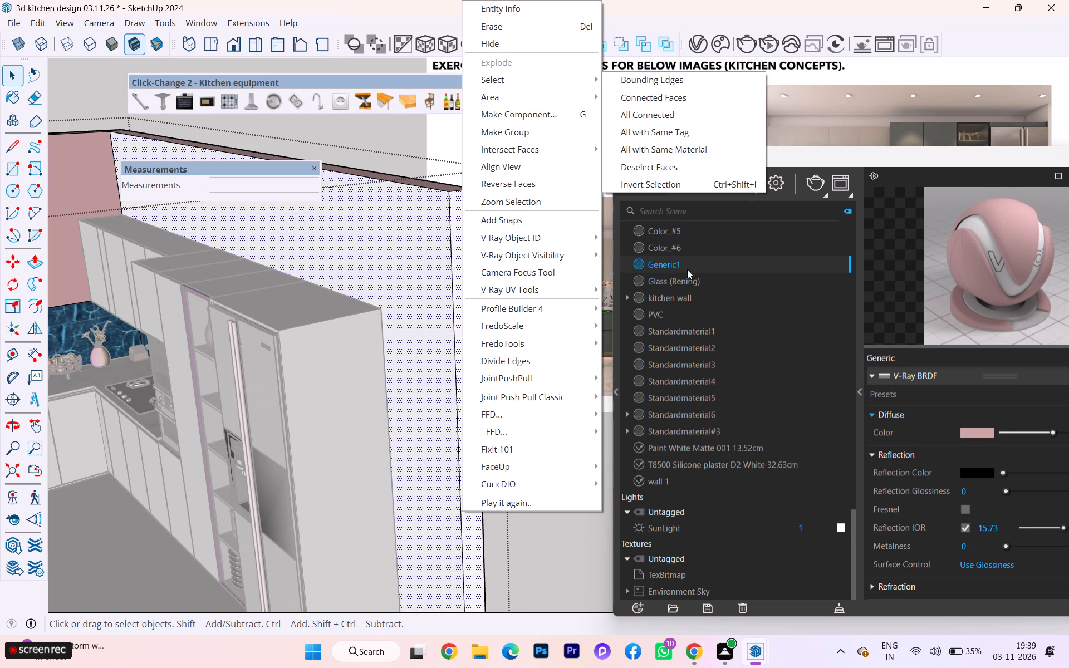
{"action": "left_click", "coordinate": [689, 262]}
{"action": "right_click", "coordinate": [689, 262]}
{"action": "left_click", "coordinate": [708, 286]}
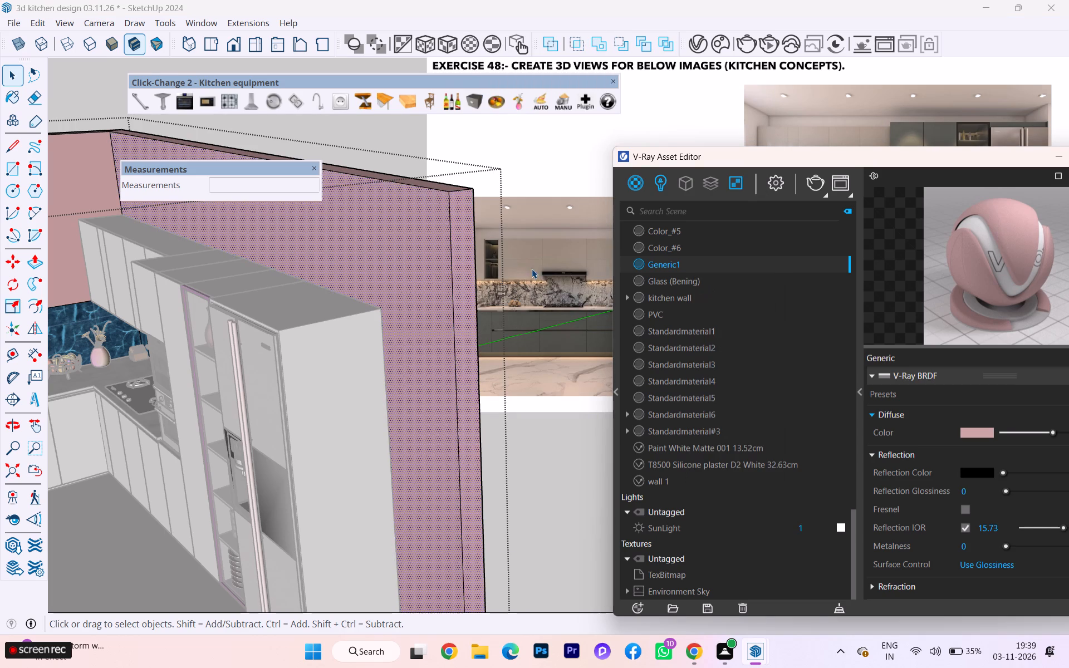
Apply Generic1 to the outer face of the wall behind the tall cabinets and leave the wall group.
{"action": "scroll", "coordinate": [501, 352], "scroll_direction": "down", "scroll_amount": 1}
{"action": "middle_click_drag", "start_coordinate": [342, 387], "coordinate": [37, 311]}
{"action": "left_click", "coordinate": [448, 428]}
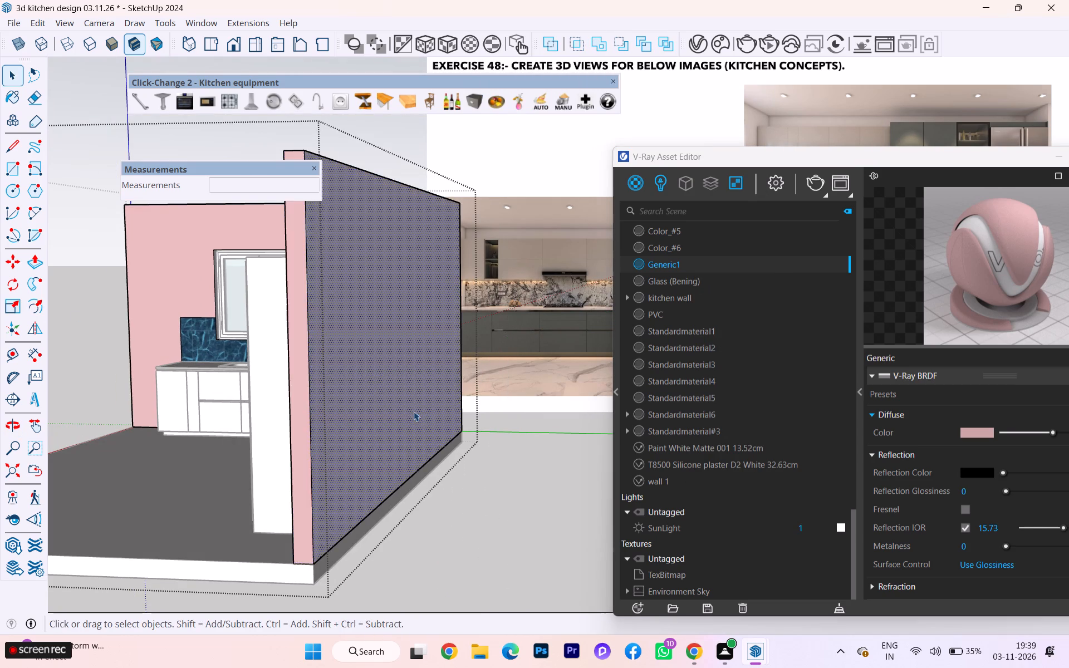
{"action": "middle_click_drag", "start_coordinate": [370, 376], "coordinate": [169, 485]}
{"action": "scroll", "coordinate": [370, 376], "scroll_direction": "down", "scroll_amount": 1}
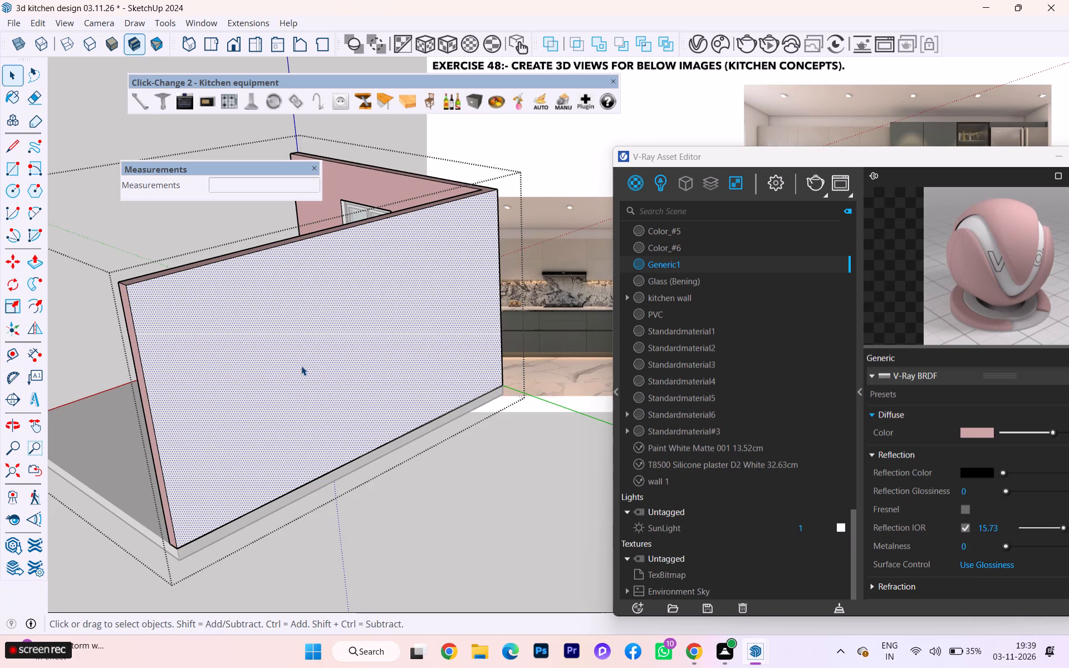
{"action": "right_click", "coordinate": [300, 366]}
{"action": "left_click", "coordinate": [617, 421]}
{"action": "left_click", "coordinate": [366, 282]}
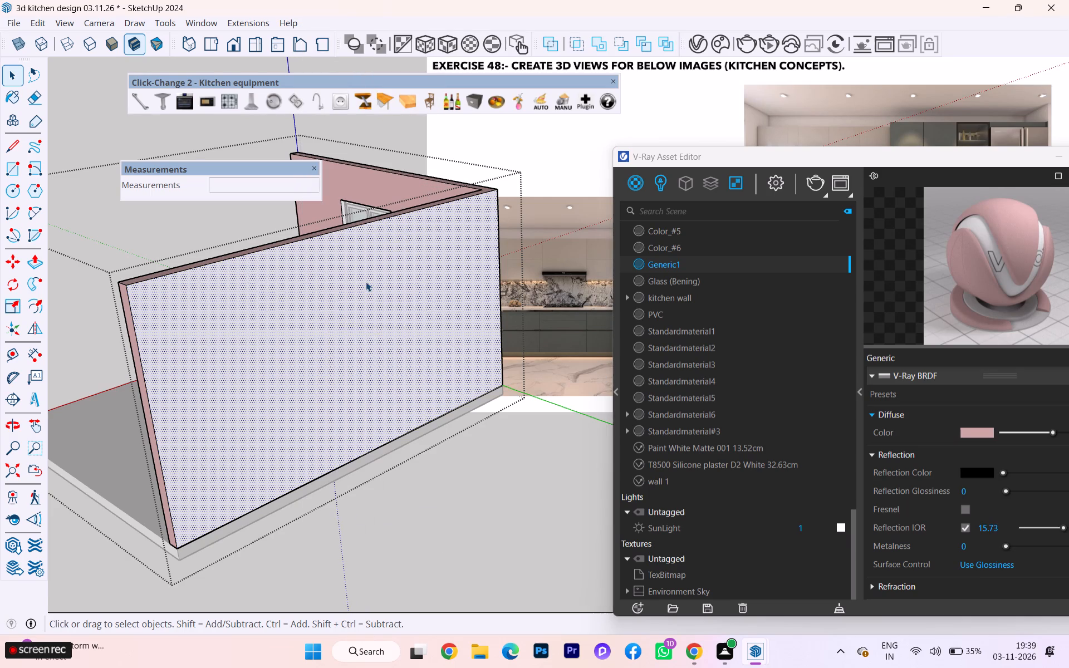
{"action": "right_click", "coordinate": [682, 261]}
{"action": "left_click", "coordinate": [708, 296]}
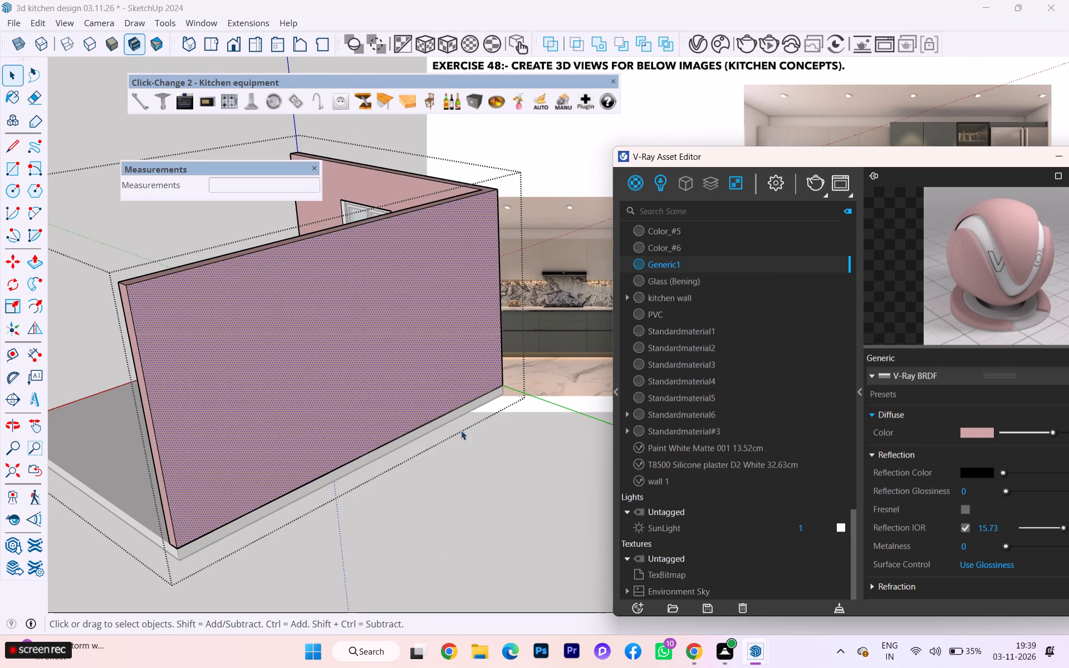
{"action": "left_click", "coordinate": [455, 436]}
{"action": "middle_click_drag", "start_coordinate": [224, 382], "coordinate": [748, 433]}
{"action": "scroll", "coordinate": [227, 383], "scroll_direction": "down", "scroll_amount": 1}
{"action": "scroll", "coordinate": [332, 311], "scroll_direction": "down", "scroll_amount": 3}
{"action": "left_click", "coordinate": [229, 304]}
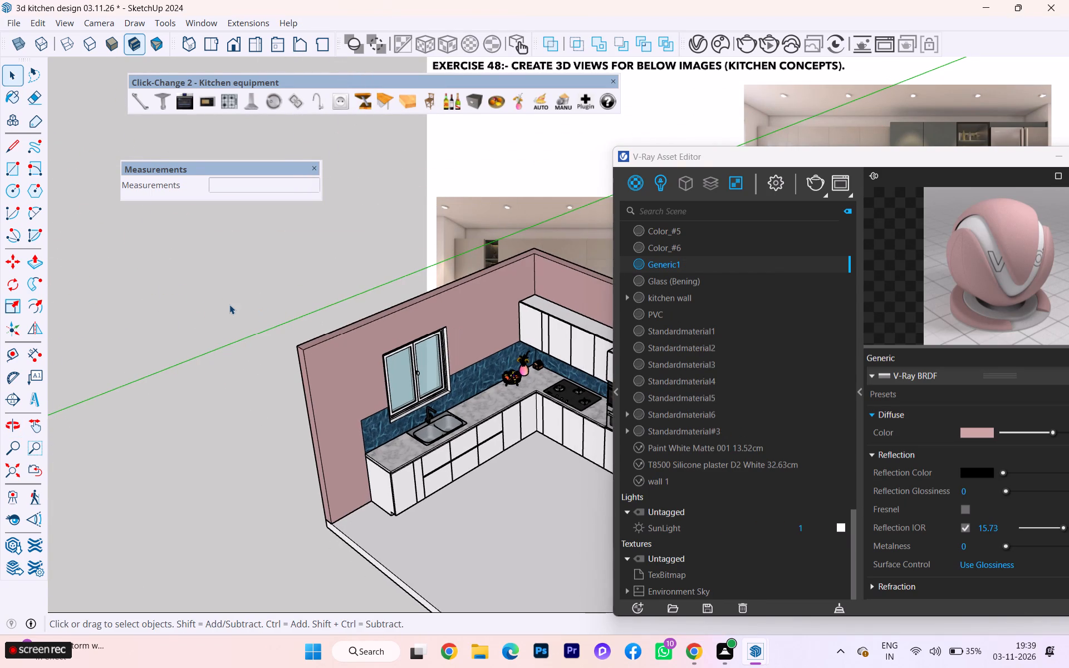
Examine the pink walls and the blue backsplash around the window, sink and worktop.
{"action": "scroll", "coordinate": [436, 401], "scroll_direction": "up", "scroll_amount": 1}
{"action": "scroll", "coordinate": [436, 401], "scroll_direction": "down", "scroll_amount": 1}
{"action": "scroll", "coordinate": [436, 401], "scroll_direction": "up", "scroll_amount": 2}
{"action": "scroll", "coordinate": [436, 401], "scroll_direction": "down", "scroll_amount": 3}
{"action": "scroll", "coordinate": [436, 401], "scroll_direction": "up", "scroll_amount": 2}
{"action": "scroll", "coordinate": [436, 401], "scroll_direction": "down", "scroll_amount": 2}
{"action": "scroll", "coordinate": [436, 401], "scroll_direction": "up", "scroll_amount": 4}
{"action": "scroll", "coordinate": [74, 276], "scroll_direction": "down", "scroll_amount": 1}
{"action": "scroll", "coordinate": [74, 276], "scroll_direction": "up", "scroll_amount": 1}
{"action": "scroll", "coordinate": [75, 277], "scroll_direction": "down", "scroll_amount": 2}
{"action": "scroll", "coordinate": [511, 400], "scroll_direction": "up", "scroll_amount": 4}
{"action": "scroll", "coordinate": [512, 403], "scroll_direction": "down", "scroll_amount": 3}
{"action": "scroll", "coordinate": [512, 403], "scroll_direction": "up", "scroll_amount": 4}
{"action": "scroll", "coordinate": [450, 369], "scroll_direction": "down", "scroll_amount": 3}
{"action": "scroll", "coordinate": [449, 369], "scroll_direction": "up", "scroll_amount": 4}
{"action": "scroll", "coordinate": [268, 297], "scroll_direction": "down", "scroll_amount": 3}
{"action": "scroll", "coordinate": [251, 294], "scroll_direction": "up", "scroll_amount": 1}
{"action": "scroll", "coordinate": [251, 294], "scroll_direction": "down", "scroll_amount": 1}
{"action": "scroll", "coordinate": [251, 294], "scroll_direction": "up", "scroll_amount": 1}
{"action": "scroll", "coordinate": [298, 336], "scroll_direction": "down", "scroll_amount": 1}
{"action": "middle_click_drag", "start_coordinate": [357, 344], "coordinate": [344, 324]}
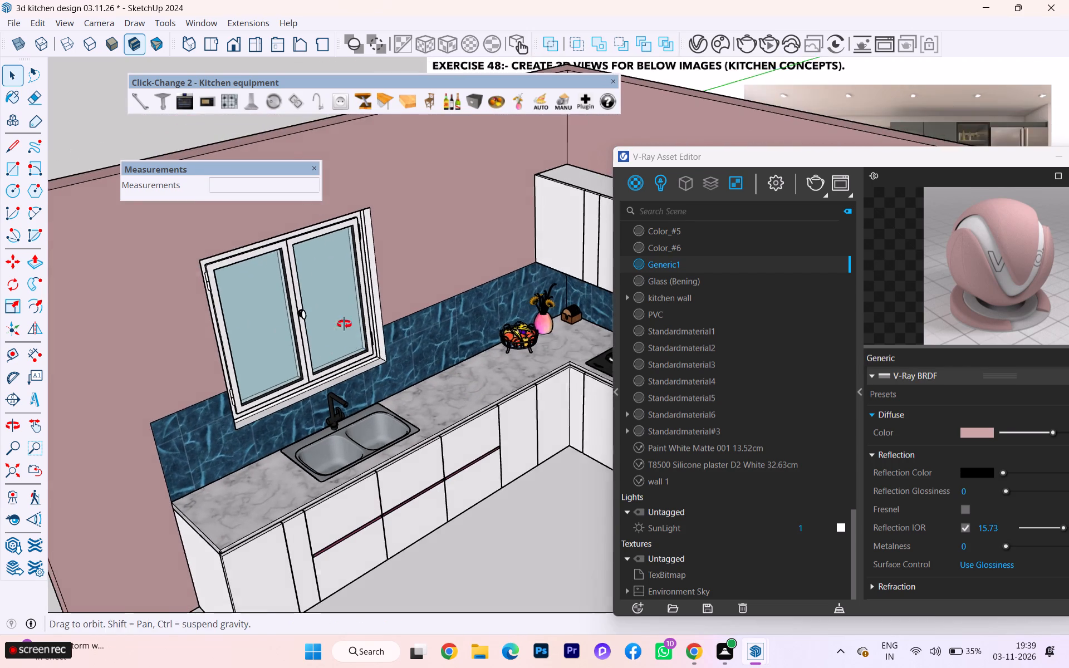
{"action": "middle_click_drag", "start_coordinate": [344, 324], "coordinate": [326, 292]}
Open the wall group, select the backsplash face under the window, and minimize the V-Ray Asset Editor.
{"action": "left_click", "coordinate": [430, 328]}
{"action": "double_click", "coordinate": [464, 337]}
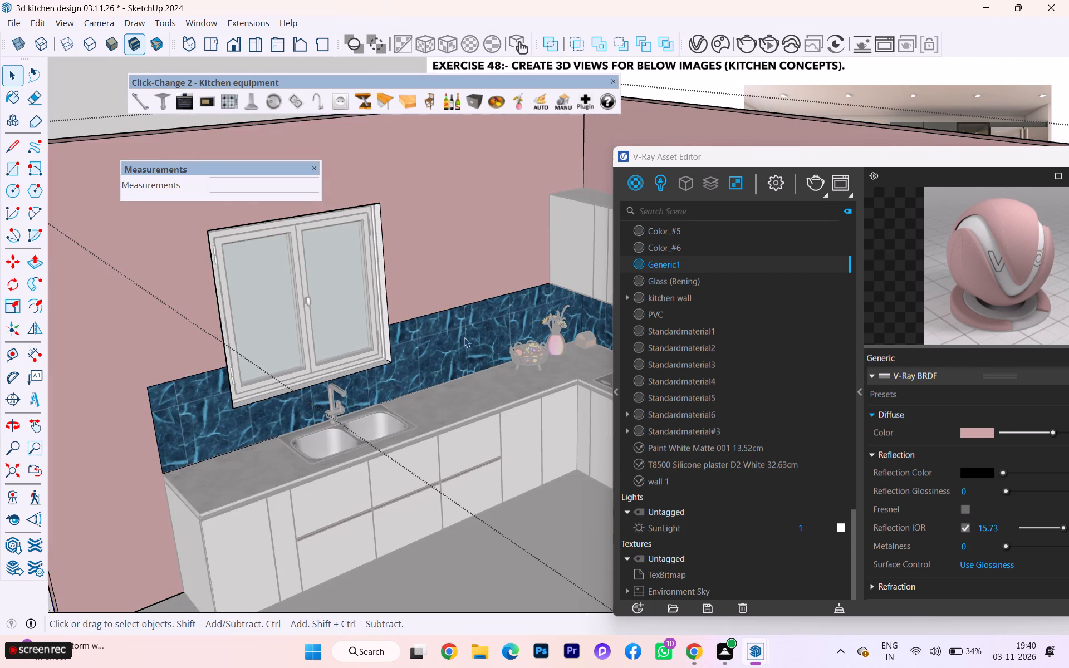
{"action": "left_click", "coordinate": [460, 343]}
{"action": "scroll", "coordinate": [313, 339], "scroll_direction": "up", "scroll_amount": 3}
{"action": "scroll", "coordinate": [313, 340], "scroll_direction": "down", "scroll_amount": 2}
{"action": "scroll", "coordinate": [313, 340], "scroll_direction": "up", "scroll_amount": 2}
{"action": "scroll", "coordinate": [314, 341], "scroll_direction": "down", "scroll_amount": 2}
{"action": "scroll", "coordinate": [318, 345], "scroll_direction": "up", "scroll_amount": 1}
{"action": "scroll", "coordinate": [253, 341], "scroll_direction": "down", "scroll_amount": 1}
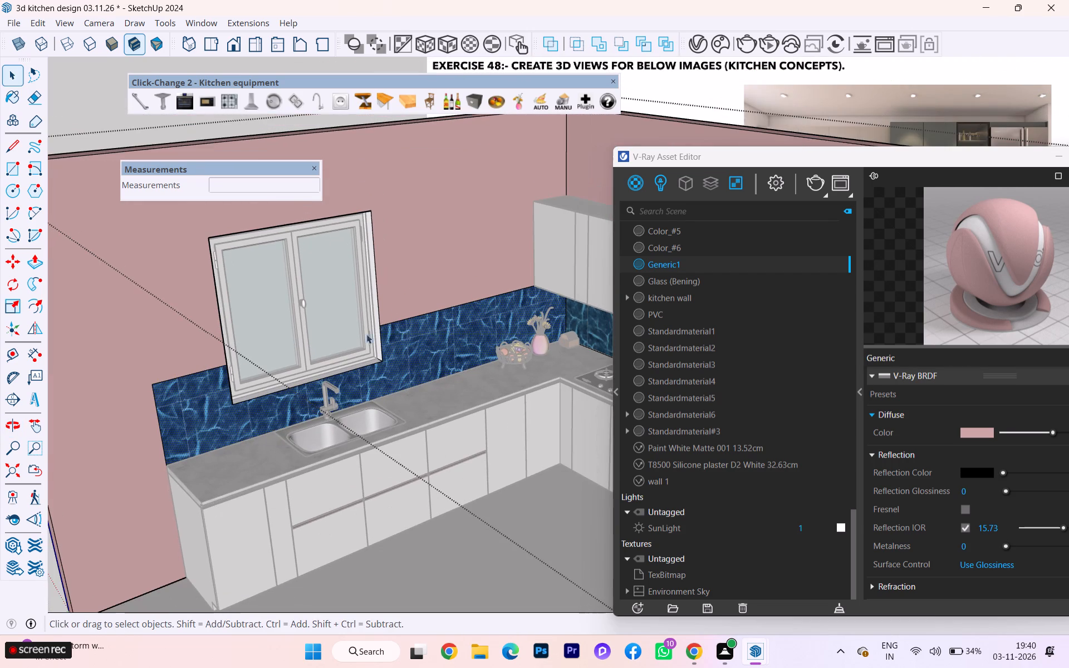
{"action": "left_click_drag", "start_coordinate": [962, 155], "coordinate": [890, 97]}
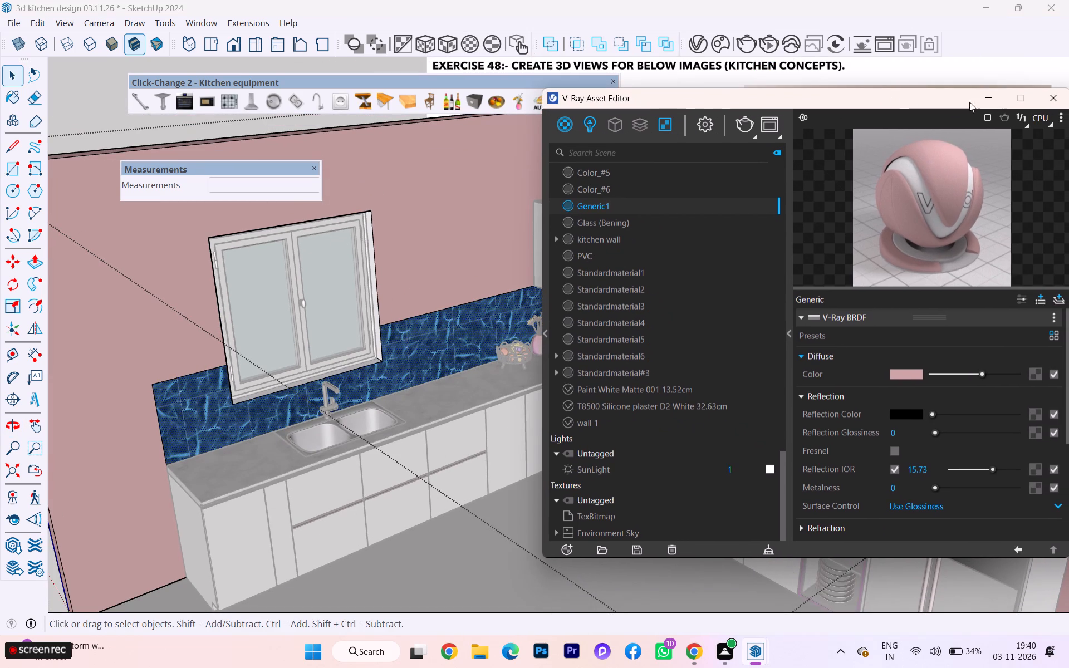
{"action": "left_click", "coordinate": [968, 97]}
{"action": "left_click", "coordinate": [981, 98]}
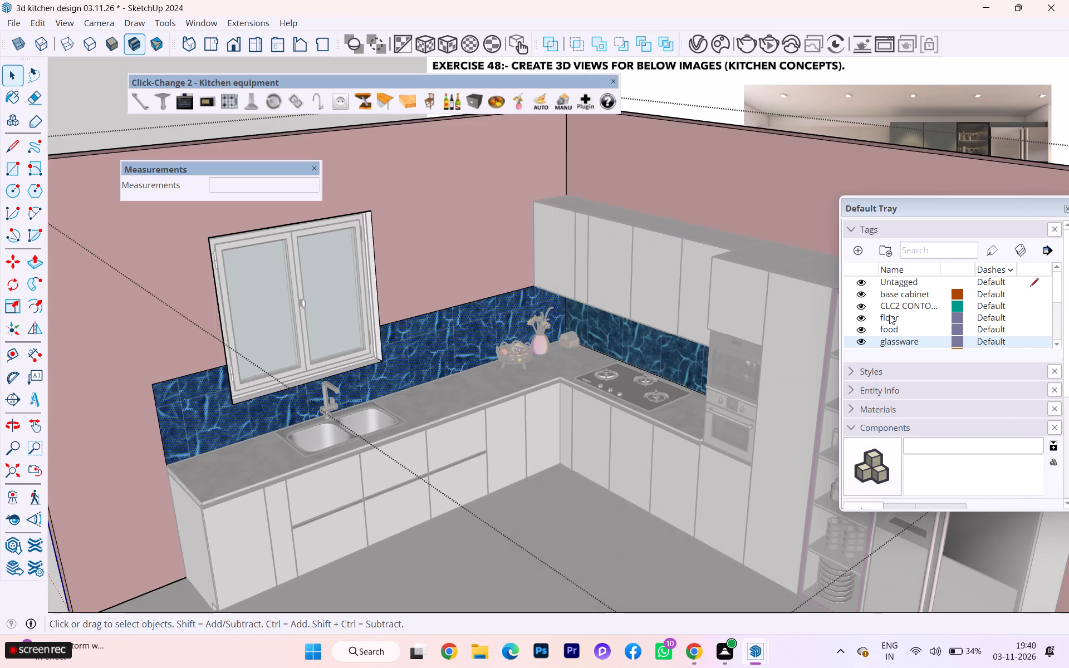
Expand Materials in the Default Tray to its swatch library, and move and enlarge the tray.
{"action": "scroll", "coordinate": [940, 384], "scroll_direction": "down", "scroll_amount": 2}
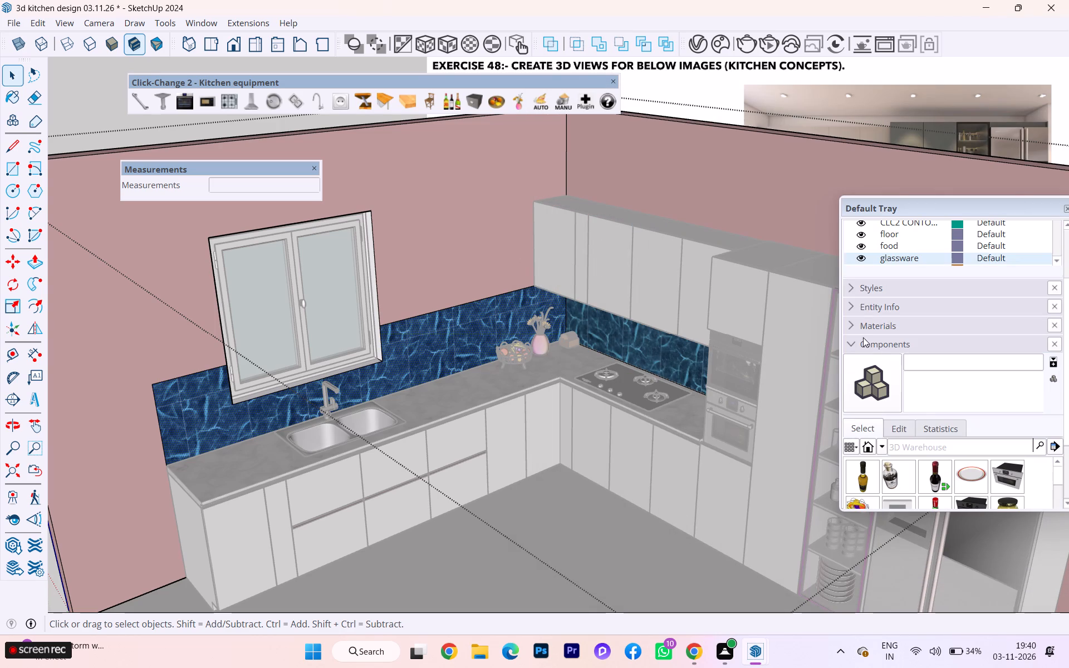
{"action": "left_click", "coordinate": [857, 329]}
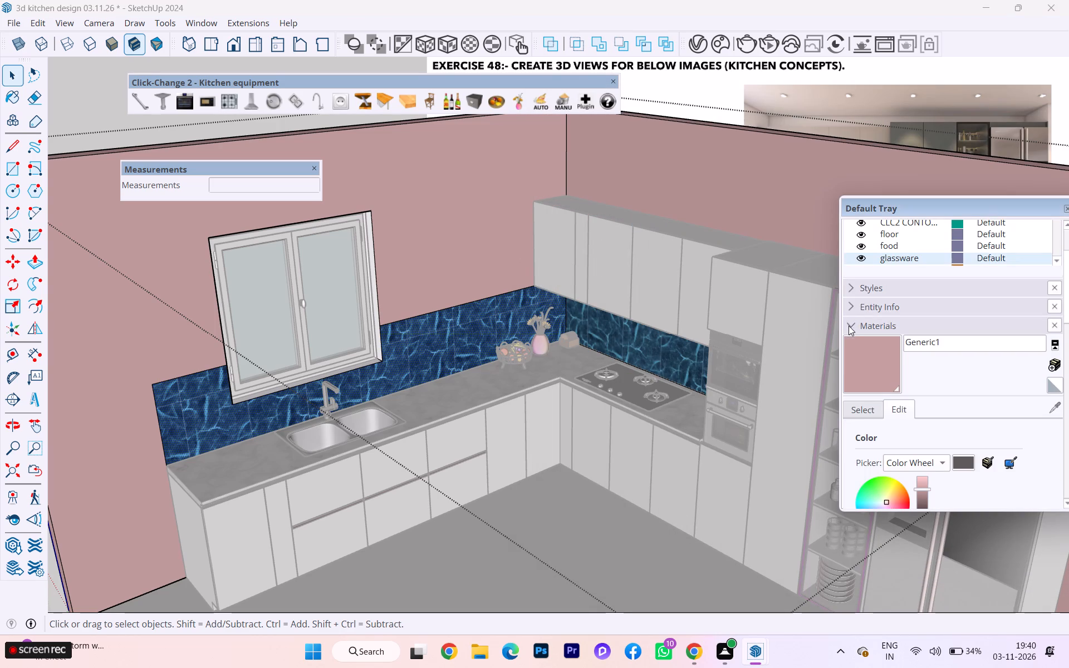
{"action": "left_click", "coordinate": [866, 402]}
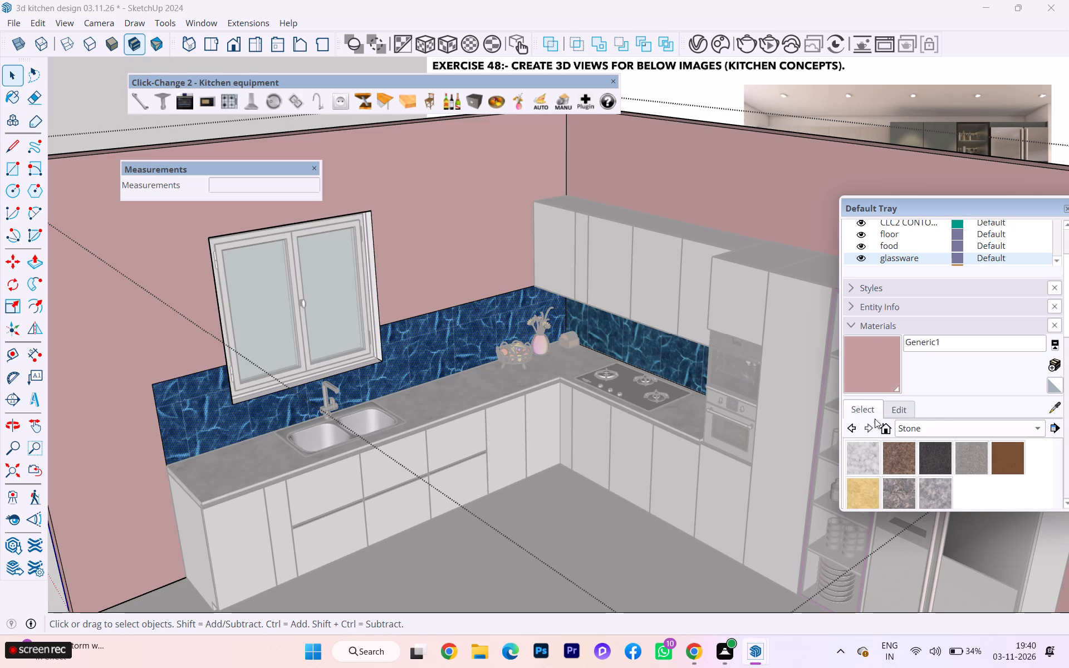
{"action": "left_click_drag", "start_coordinate": [926, 201], "coordinate": [913, 117]}
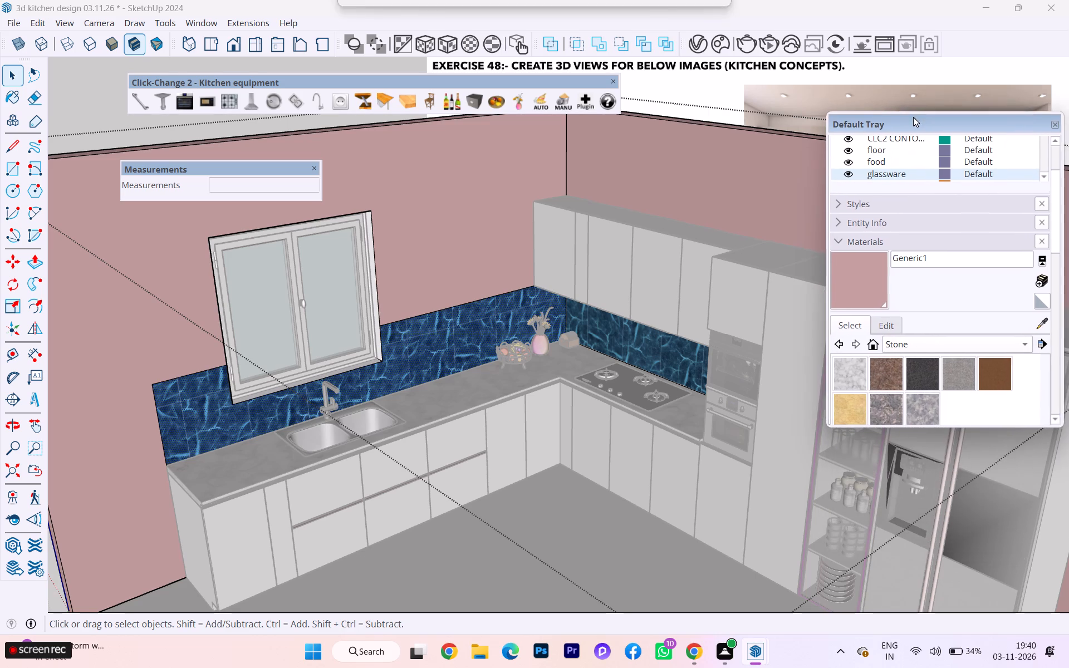
{"action": "left_click_drag", "start_coordinate": [913, 117], "coordinate": [912, 114]}
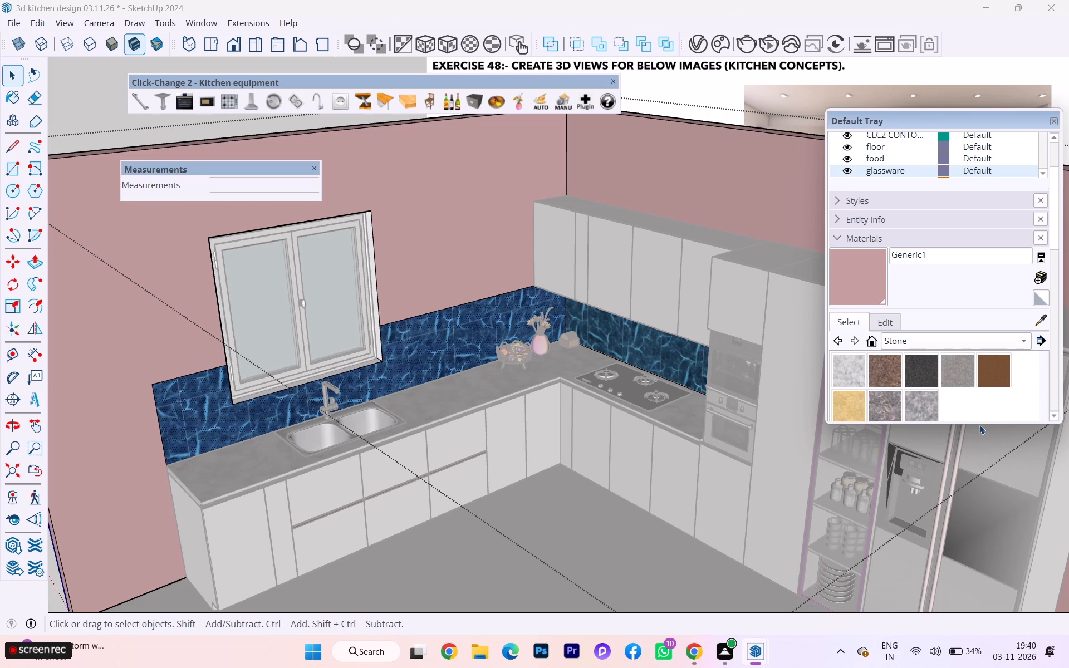
{"action": "left_click_drag", "start_coordinate": [972, 420], "coordinate": [985, 472]}
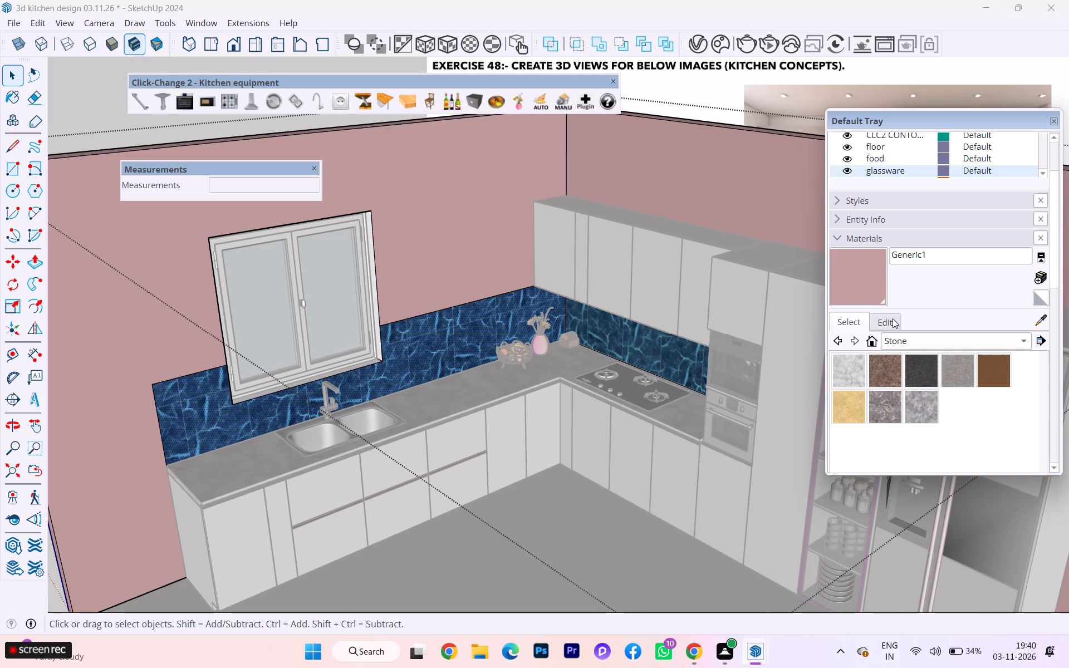
Paint the backsplash faces under the window and behind the hob with the pale bluish-white marble from the Tile collection.
{"action": "left_click", "coordinate": [893, 341]}
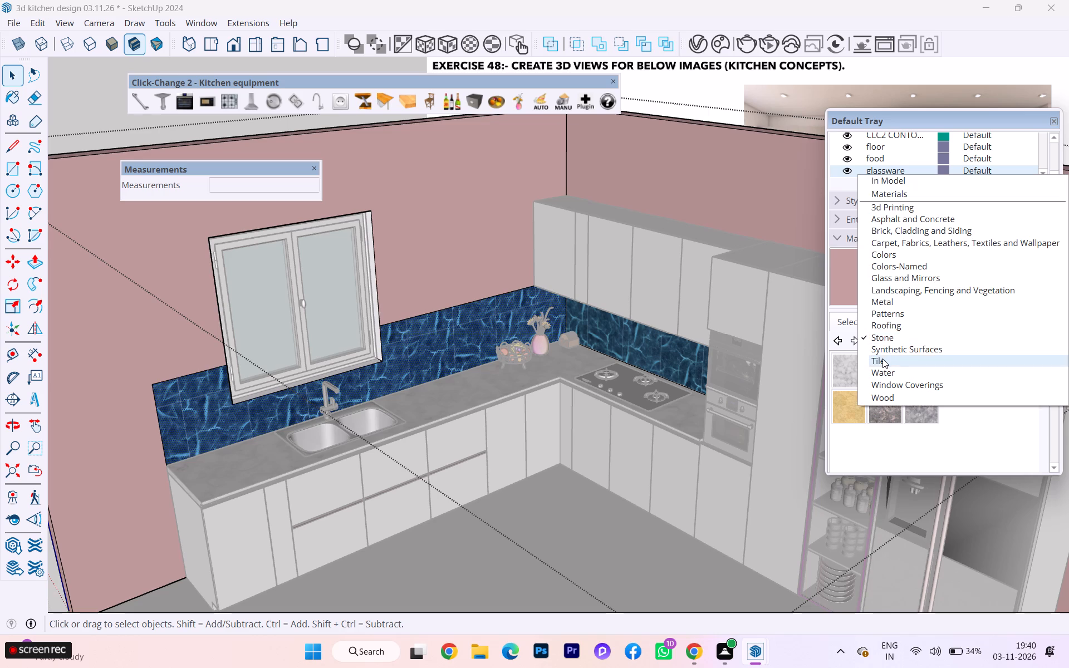
{"action": "left_click", "coordinate": [882, 358]}
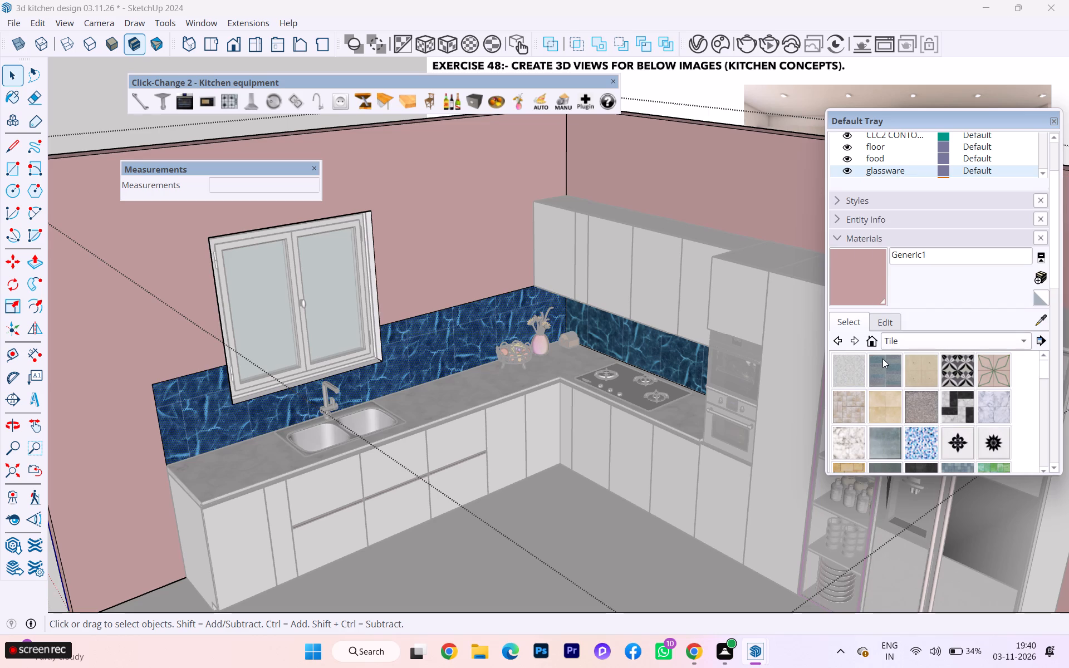
{"action": "left_click", "coordinate": [990, 396]}
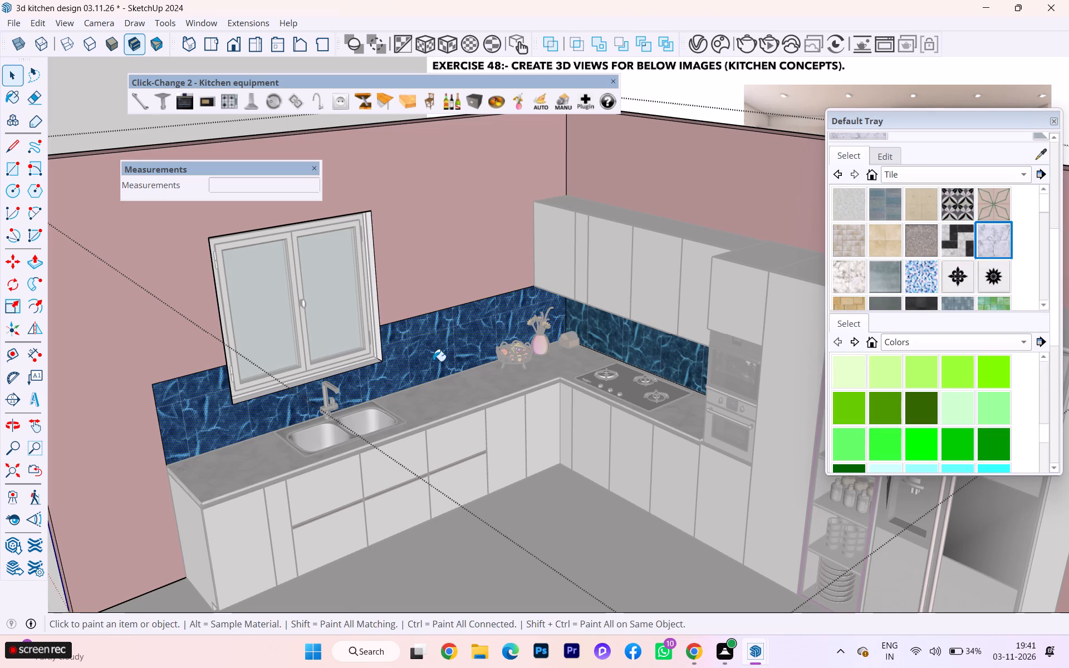
{"action": "left_click", "coordinate": [433, 361]}
{"action": "scroll", "coordinate": [453, 361], "scroll_direction": "up", "scroll_amount": 4}
{"action": "left_click", "coordinate": [620, 340]}
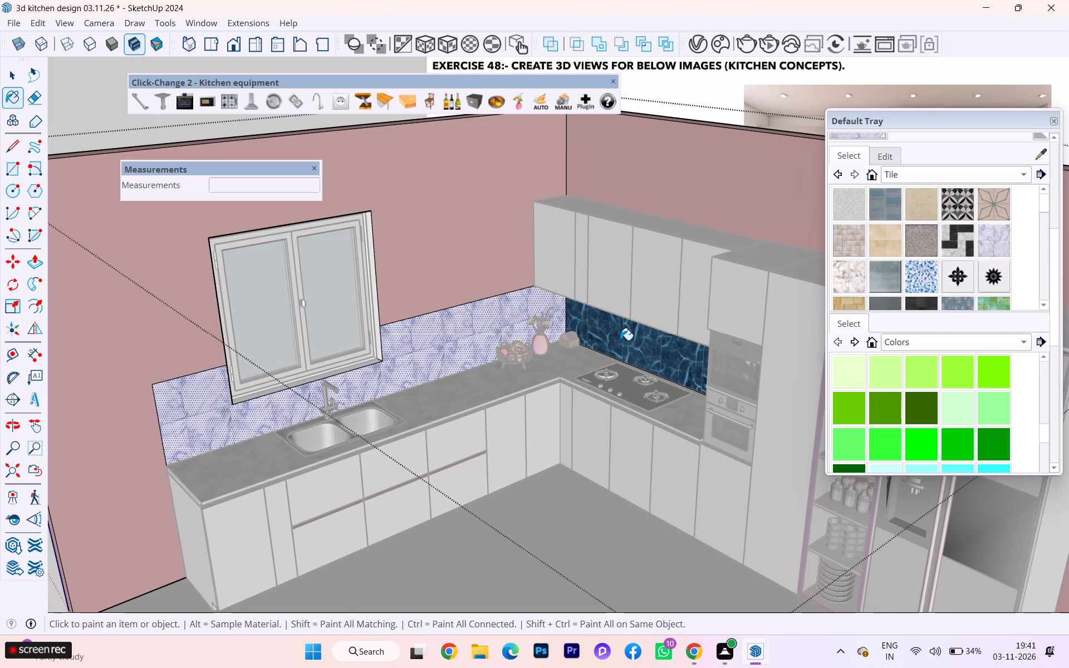
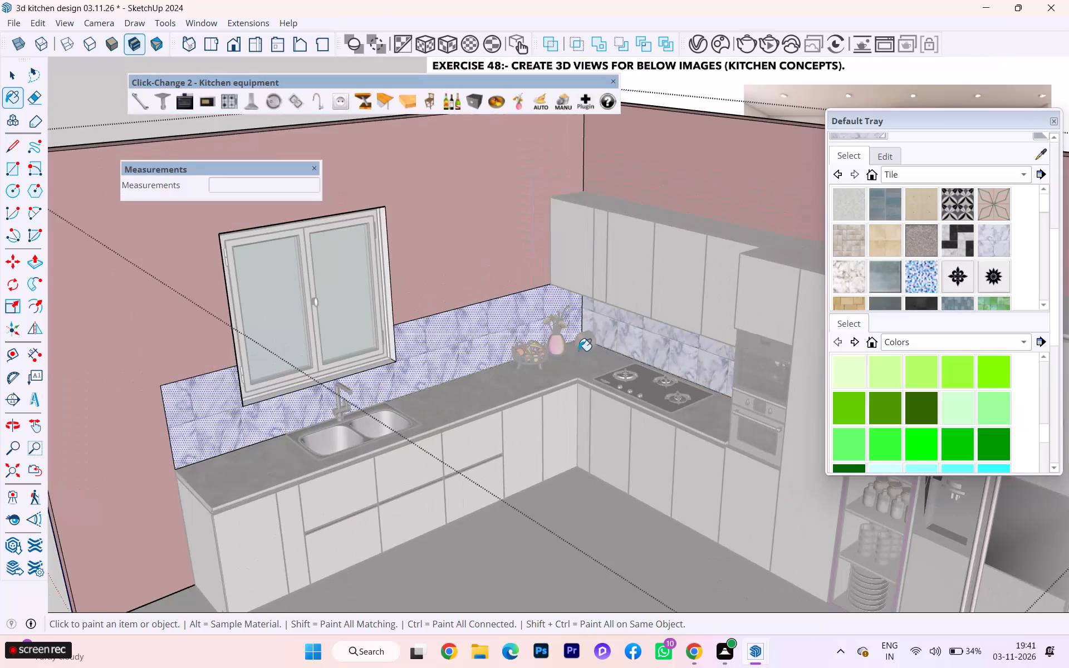
Select the backsplash face beside the window and set its Marble Carrera Floor Tile texture size to 3'.
{"action": "scroll", "coordinate": [545, 335], "scroll_direction": "down", "scroll_amount": 2}
{"action": "scroll", "coordinate": [572, 336], "scroll_direction": "up", "scroll_amount": 1}
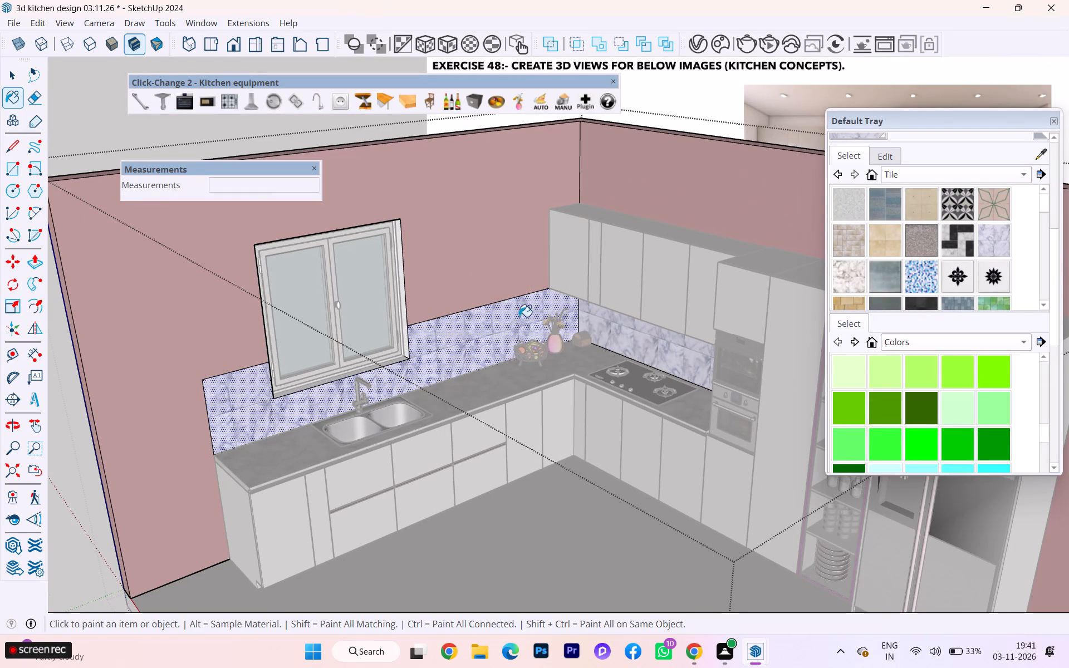
{"action": "left_click", "coordinate": [14, 68]}
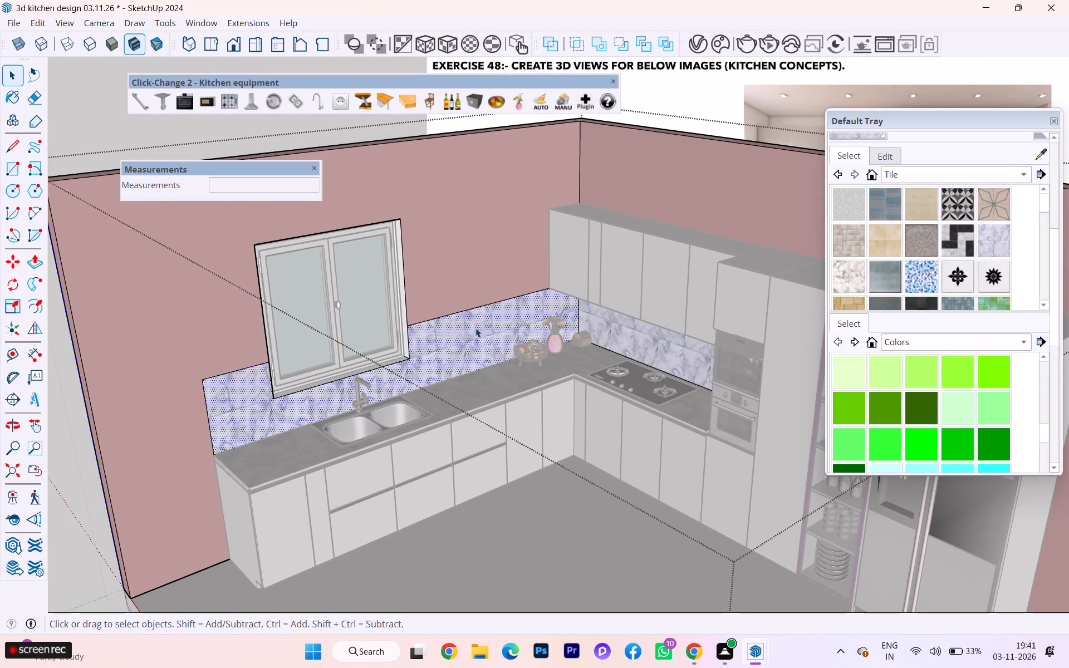
{"action": "left_click", "coordinate": [481, 328]}
{"action": "scroll", "coordinate": [949, 294], "scroll_direction": "up", "scroll_amount": 3}
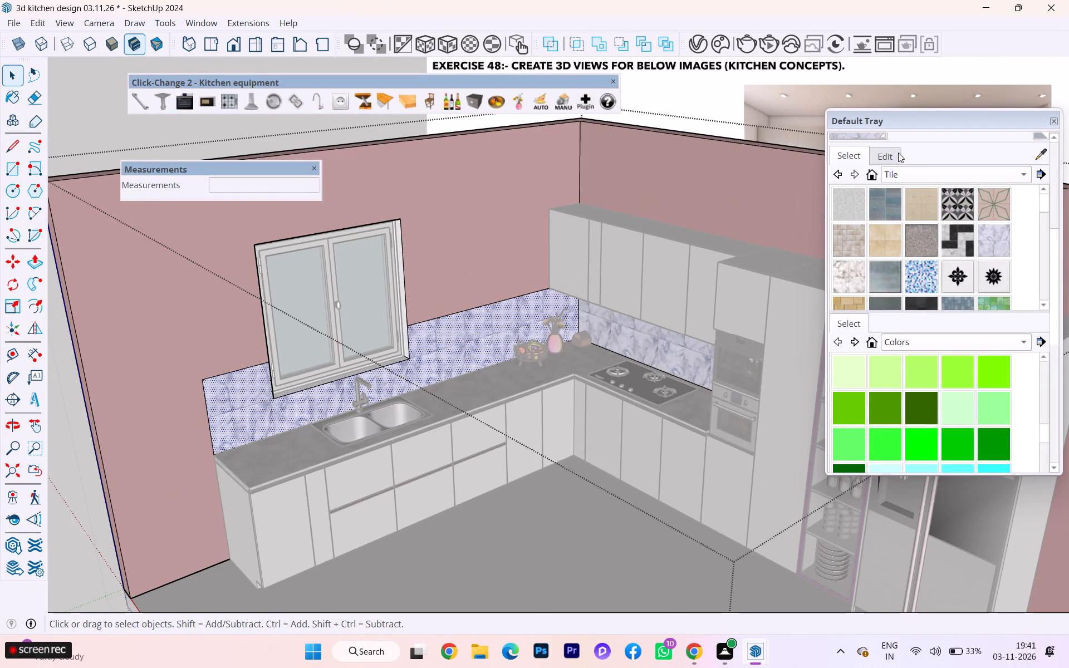
{"action": "left_click", "coordinate": [897, 152]}
{"action": "left_click", "coordinate": [887, 154]}
{"action": "left_click_drag", "start_coordinate": [874, 357], "coordinate": [847, 354]}
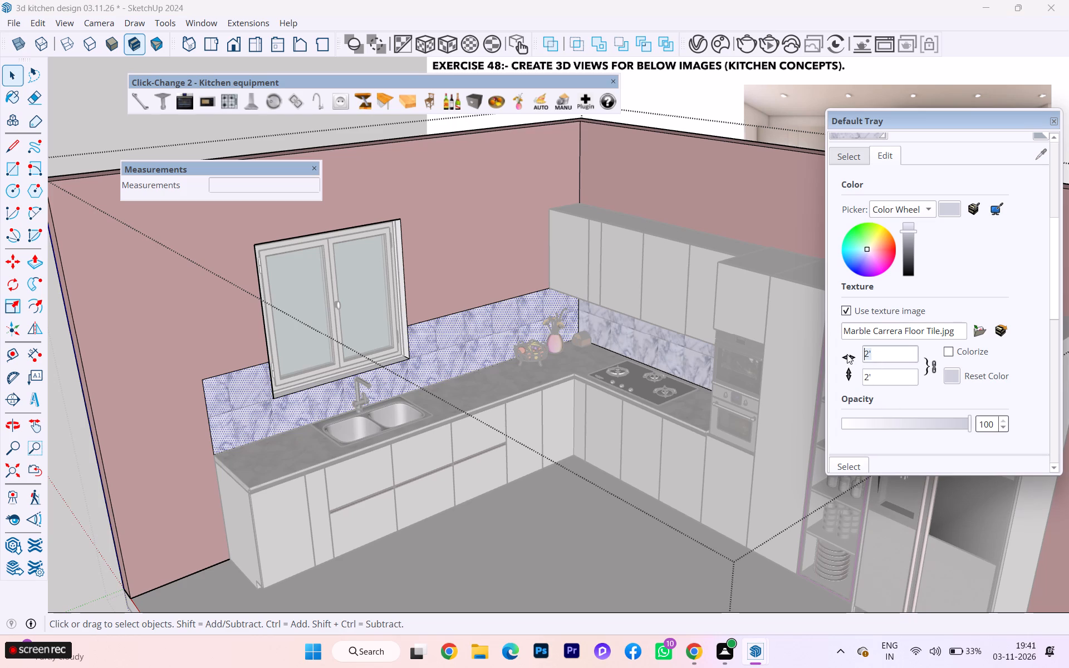
{"action": "left_click_drag", "start_coordinate": [847, 354], "coordinate": [846, 354]}
{"action": "key", "text": "BackSpace"}
{"action": "key", "text": "3"}
{"action": "key", "text": "apostrophe"}
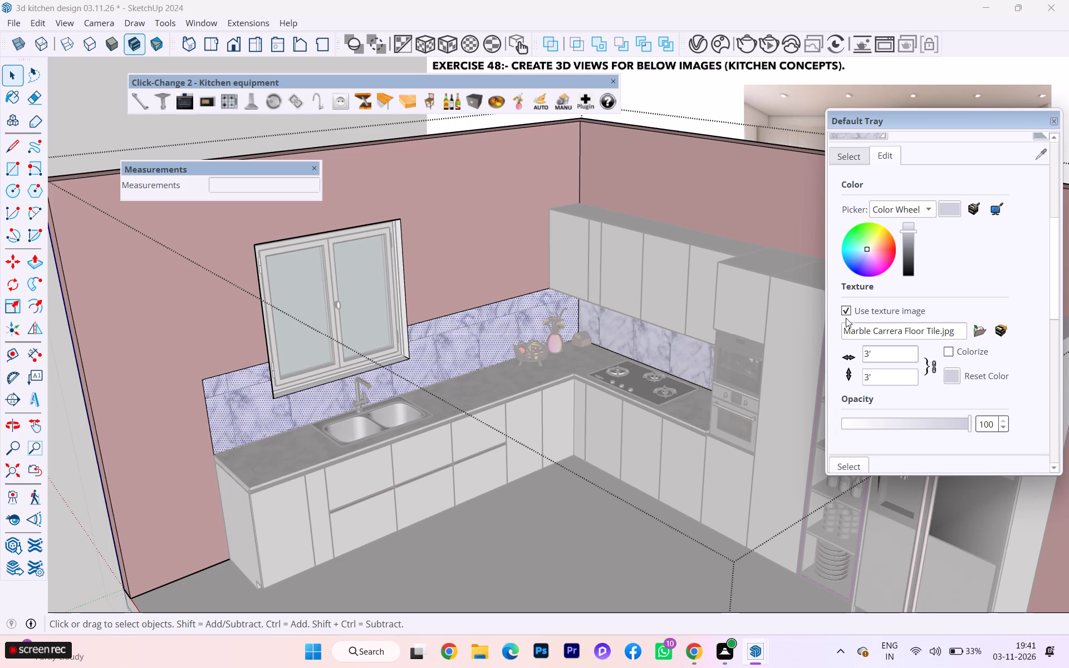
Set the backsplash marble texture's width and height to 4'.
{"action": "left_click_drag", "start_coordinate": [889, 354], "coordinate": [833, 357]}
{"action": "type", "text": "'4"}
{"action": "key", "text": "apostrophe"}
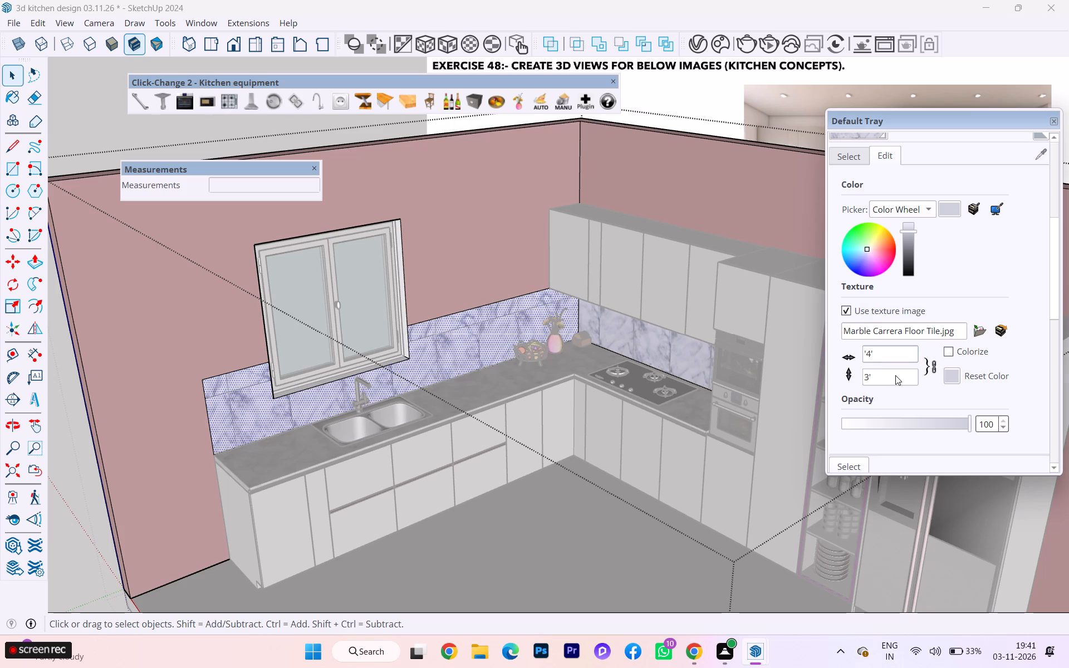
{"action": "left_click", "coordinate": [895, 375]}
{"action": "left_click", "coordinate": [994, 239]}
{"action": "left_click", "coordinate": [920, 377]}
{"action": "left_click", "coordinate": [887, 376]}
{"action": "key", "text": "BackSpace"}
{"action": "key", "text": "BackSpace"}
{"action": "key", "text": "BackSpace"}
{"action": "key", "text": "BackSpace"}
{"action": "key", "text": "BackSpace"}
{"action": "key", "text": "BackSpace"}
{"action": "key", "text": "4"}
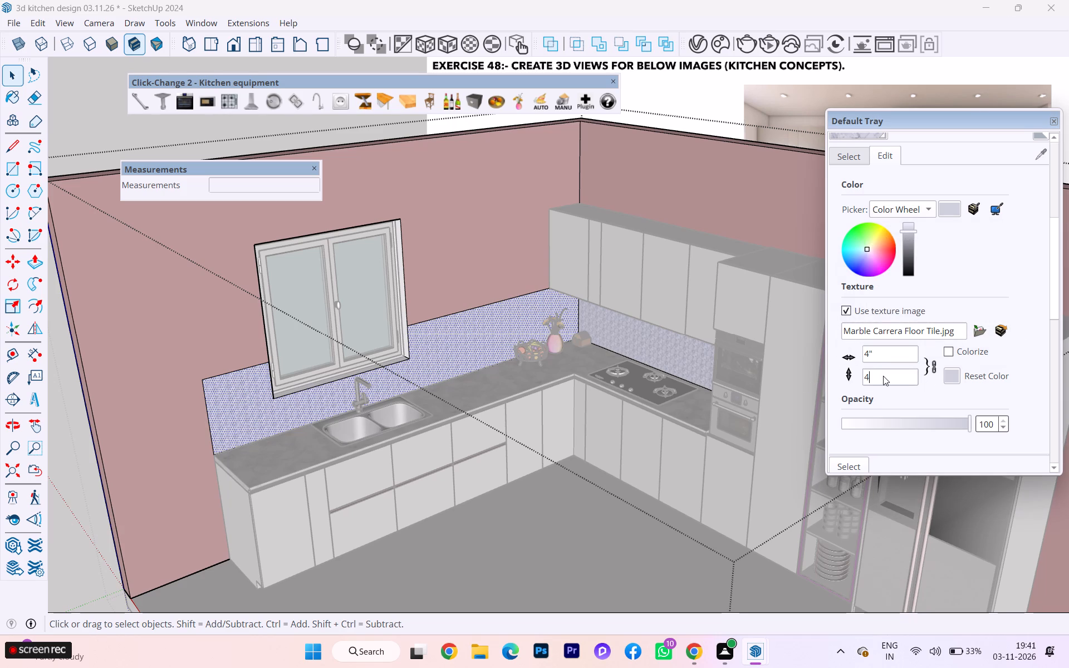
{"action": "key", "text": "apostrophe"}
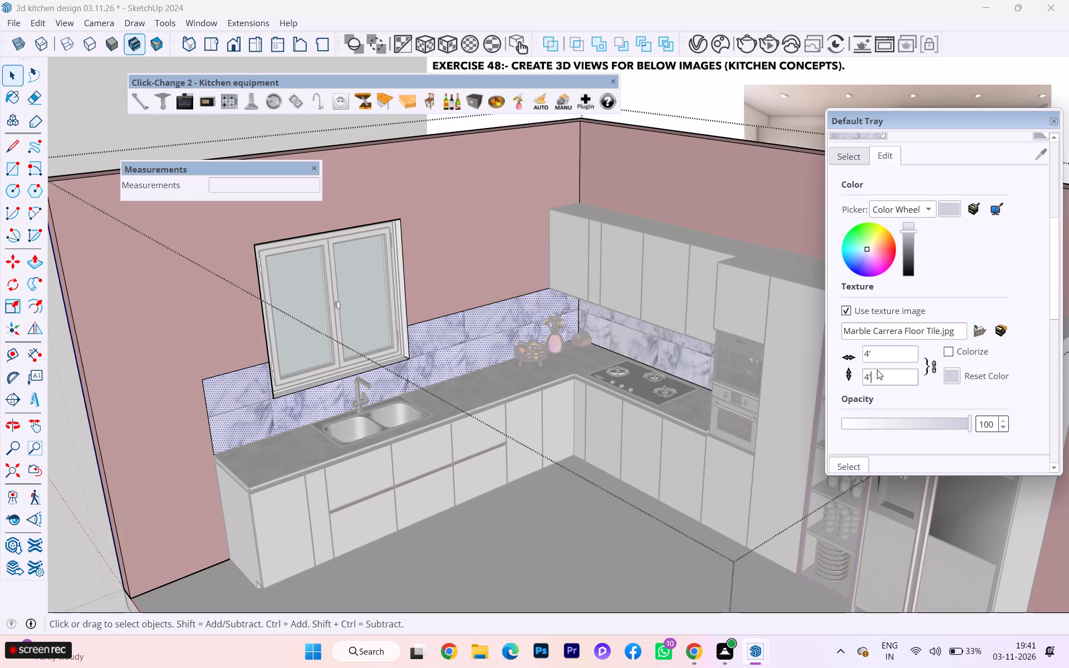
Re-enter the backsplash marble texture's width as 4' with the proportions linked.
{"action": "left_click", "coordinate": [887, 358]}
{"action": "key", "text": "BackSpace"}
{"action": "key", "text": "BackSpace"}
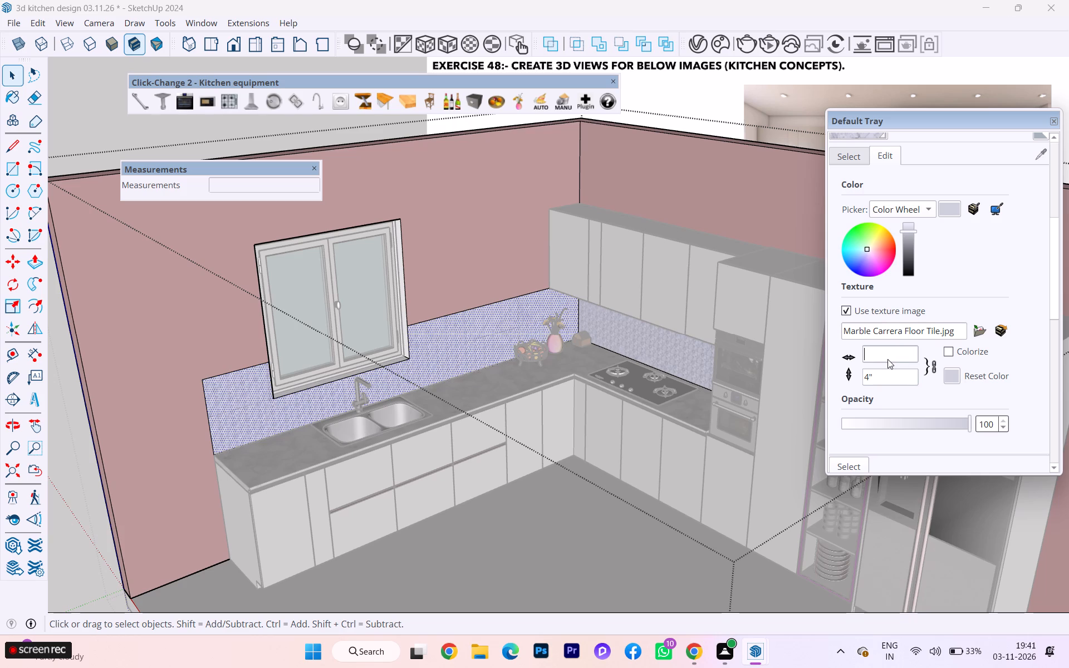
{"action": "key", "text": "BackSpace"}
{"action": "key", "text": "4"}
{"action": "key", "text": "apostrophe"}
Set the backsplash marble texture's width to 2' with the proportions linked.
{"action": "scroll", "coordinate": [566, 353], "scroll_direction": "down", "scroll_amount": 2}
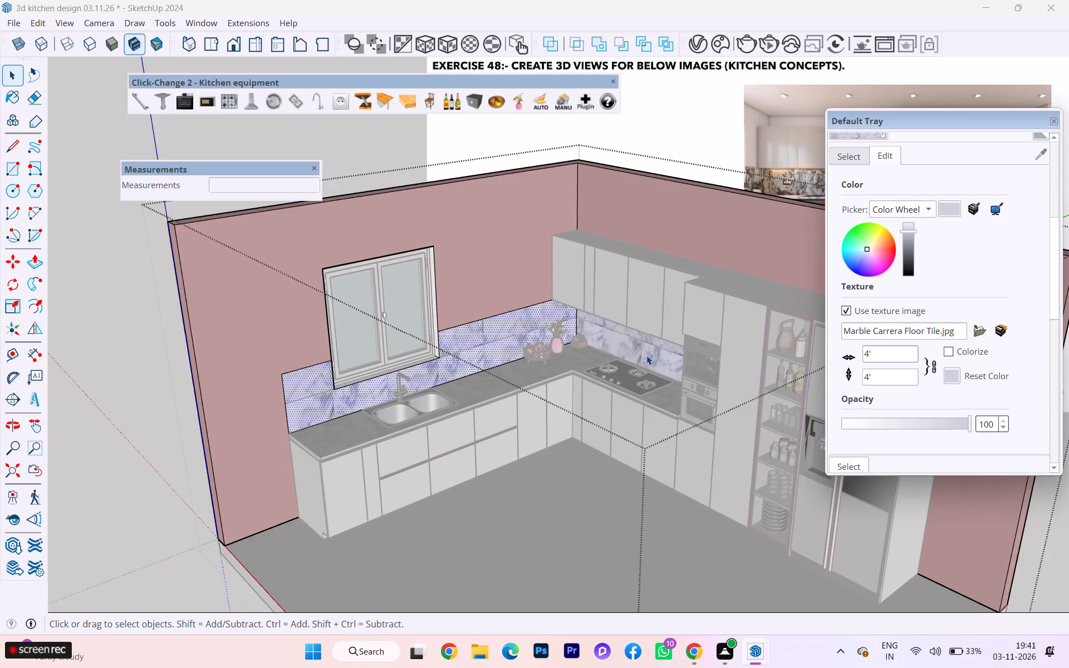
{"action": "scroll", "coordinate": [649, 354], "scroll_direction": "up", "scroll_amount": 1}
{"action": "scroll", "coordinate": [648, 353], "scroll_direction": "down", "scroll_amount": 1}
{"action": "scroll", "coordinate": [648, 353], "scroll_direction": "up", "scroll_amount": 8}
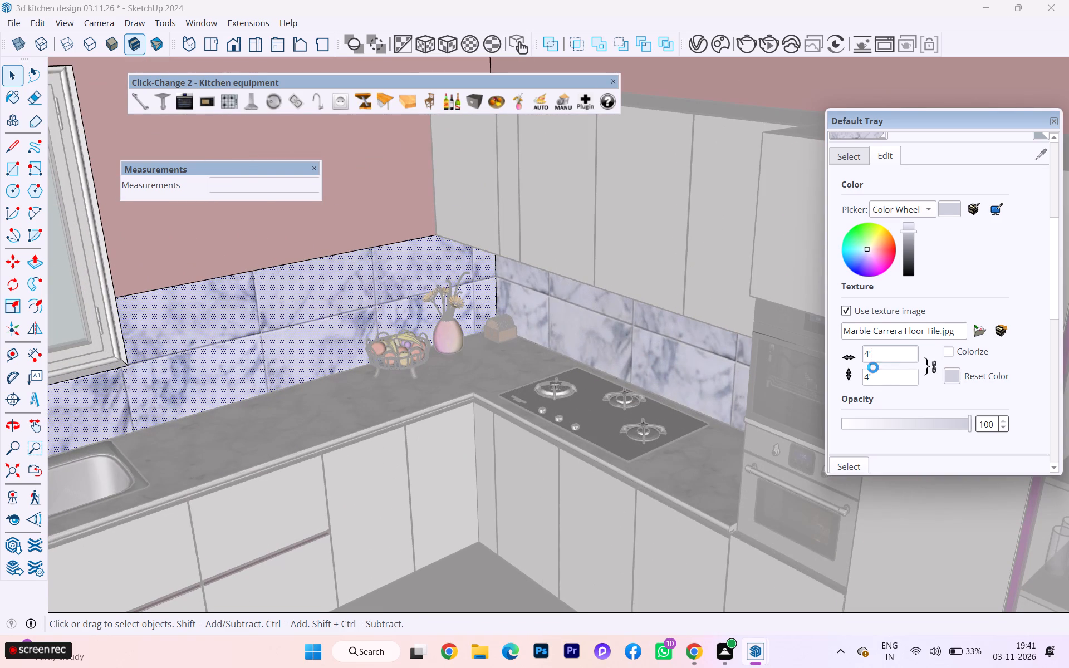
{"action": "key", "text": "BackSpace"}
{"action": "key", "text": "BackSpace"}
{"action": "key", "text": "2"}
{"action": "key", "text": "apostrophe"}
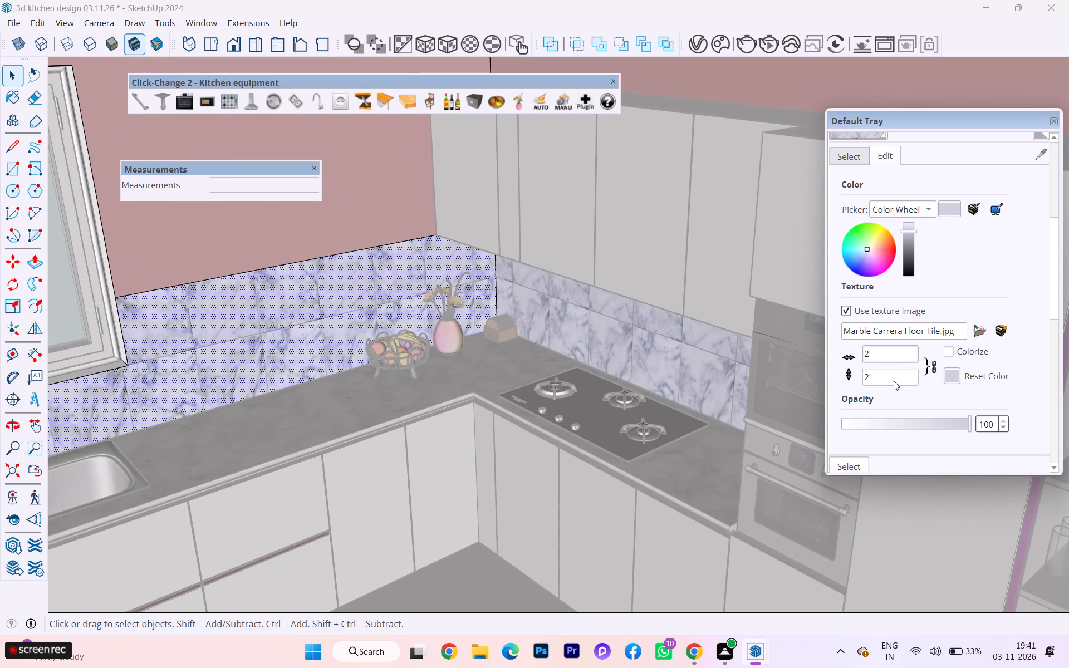
Unlink the marble texture's width and height proportions and set its width to 1'.
{"action": "left_click_drag", "start_coordinate": [886, 376], "coordinate": [802, 380]}
{"action": "left_click", "coordinate": [931, 365]}
{"action": "left_click", "coordinate": [900, 353]}
{"action": "key", "text": "BackSpace"}
{"action": "key", "text": "BackSpace"}
{"action": "key", "text": "BackSpace"}
{"action": "key", "text": "BackSpace"}
{"action": "key", "text": "BackSpace"}
{"action": "key", "text": "BackSpace"}
{"action": "key", "text": "BackSpace"}
{"action": "key", "text": "1"}
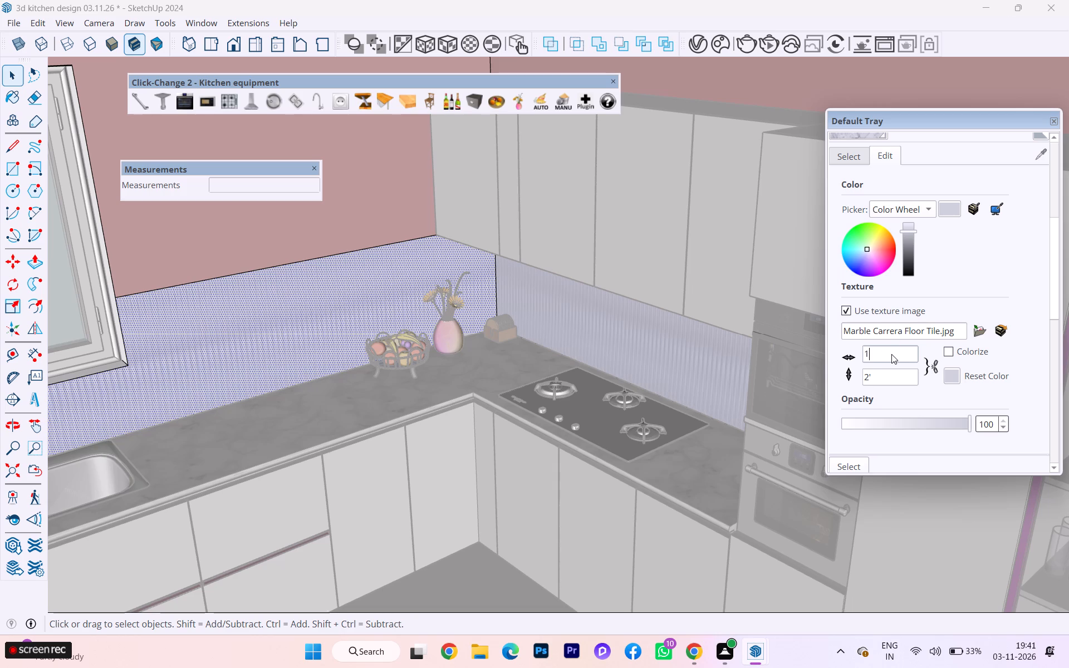
{"action": "key", "text": "apostrophe"}
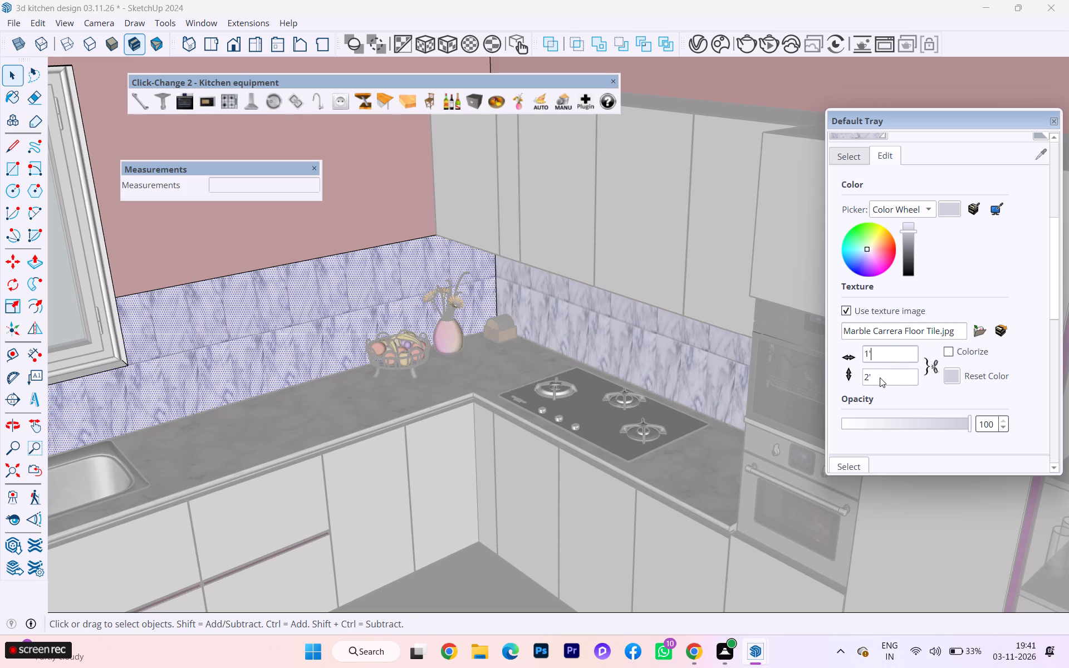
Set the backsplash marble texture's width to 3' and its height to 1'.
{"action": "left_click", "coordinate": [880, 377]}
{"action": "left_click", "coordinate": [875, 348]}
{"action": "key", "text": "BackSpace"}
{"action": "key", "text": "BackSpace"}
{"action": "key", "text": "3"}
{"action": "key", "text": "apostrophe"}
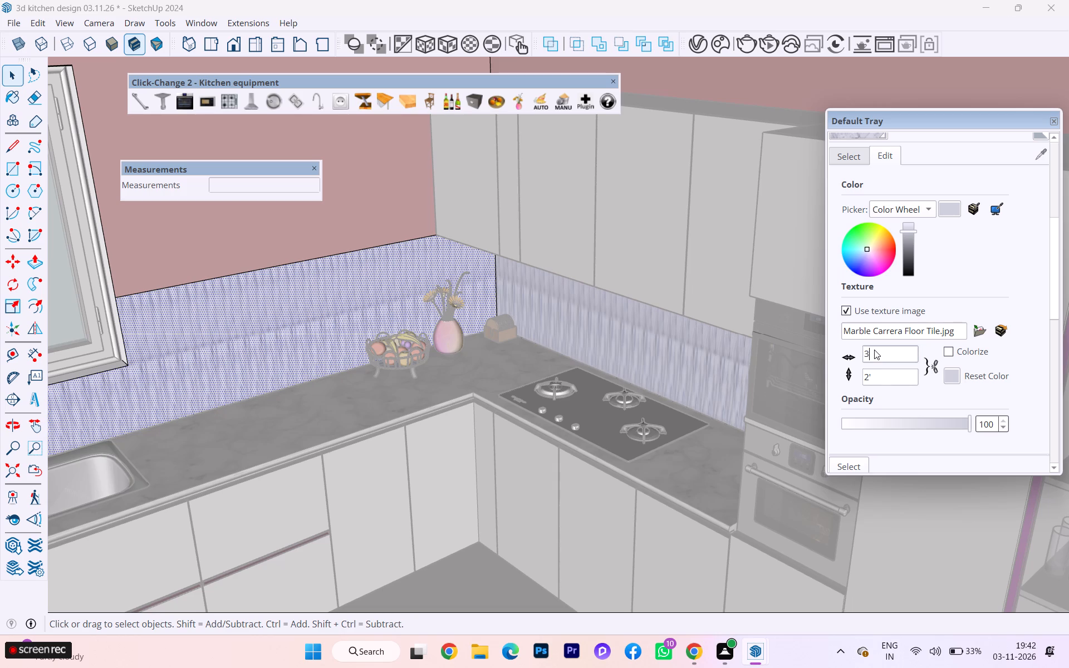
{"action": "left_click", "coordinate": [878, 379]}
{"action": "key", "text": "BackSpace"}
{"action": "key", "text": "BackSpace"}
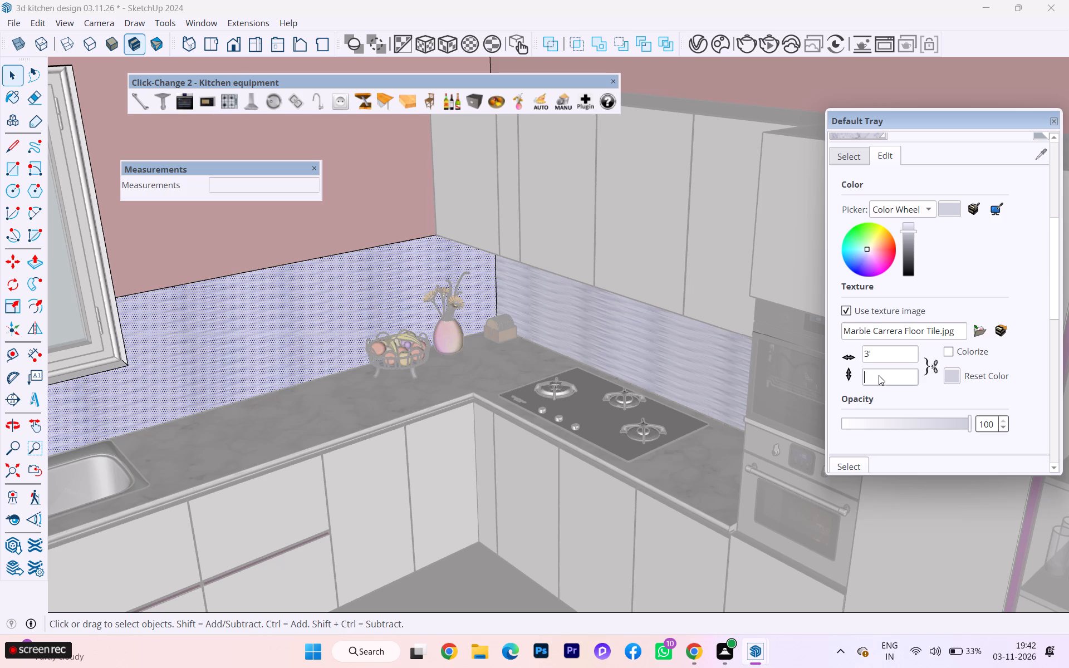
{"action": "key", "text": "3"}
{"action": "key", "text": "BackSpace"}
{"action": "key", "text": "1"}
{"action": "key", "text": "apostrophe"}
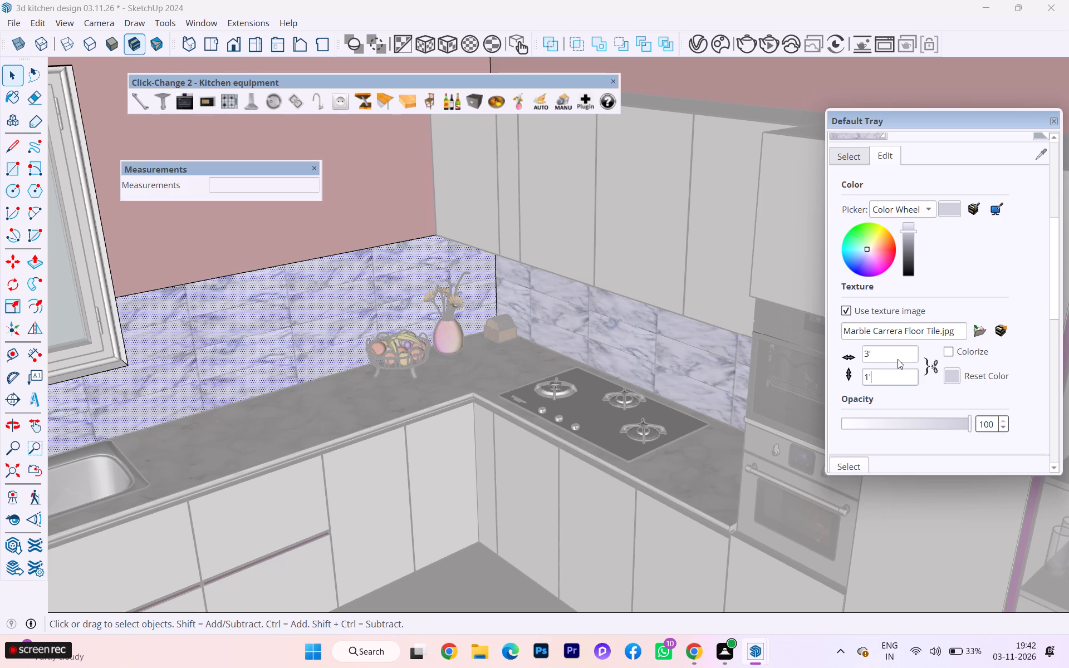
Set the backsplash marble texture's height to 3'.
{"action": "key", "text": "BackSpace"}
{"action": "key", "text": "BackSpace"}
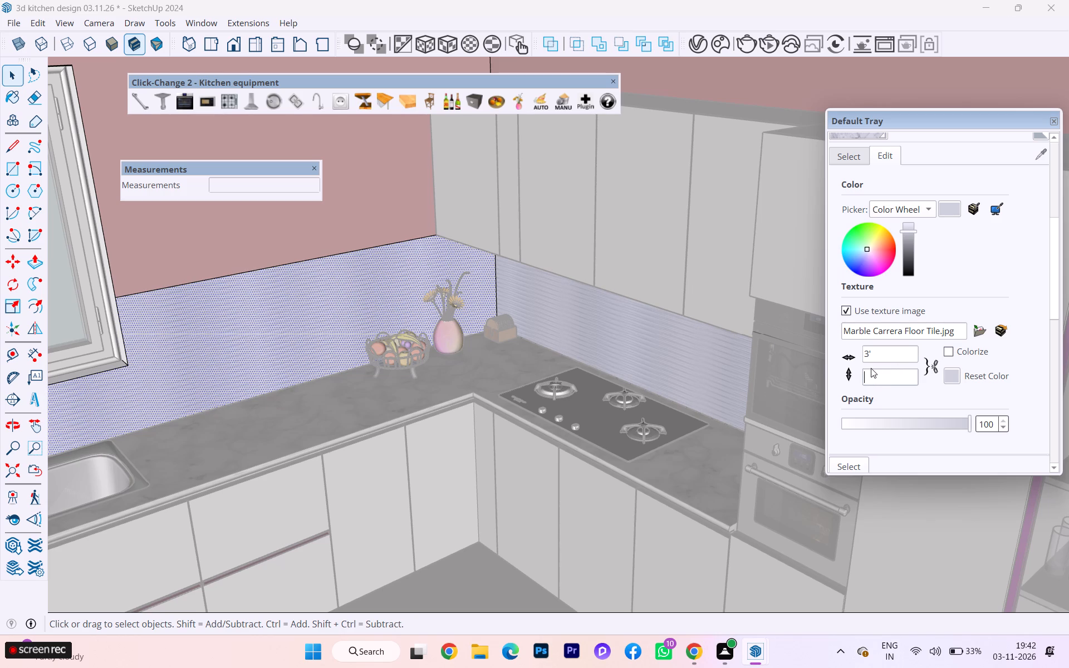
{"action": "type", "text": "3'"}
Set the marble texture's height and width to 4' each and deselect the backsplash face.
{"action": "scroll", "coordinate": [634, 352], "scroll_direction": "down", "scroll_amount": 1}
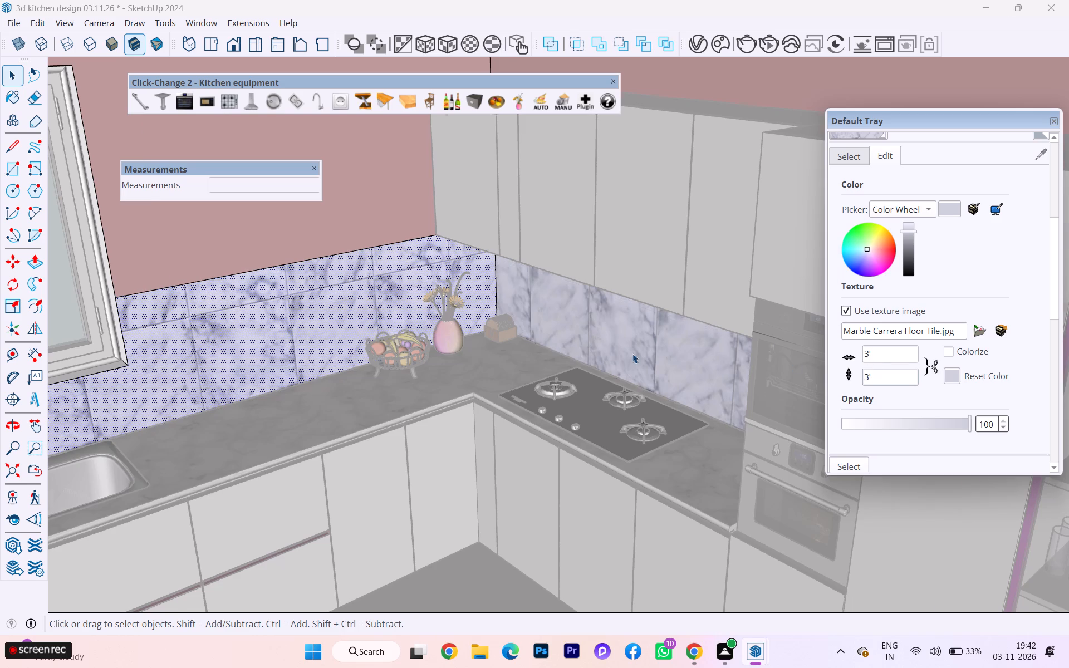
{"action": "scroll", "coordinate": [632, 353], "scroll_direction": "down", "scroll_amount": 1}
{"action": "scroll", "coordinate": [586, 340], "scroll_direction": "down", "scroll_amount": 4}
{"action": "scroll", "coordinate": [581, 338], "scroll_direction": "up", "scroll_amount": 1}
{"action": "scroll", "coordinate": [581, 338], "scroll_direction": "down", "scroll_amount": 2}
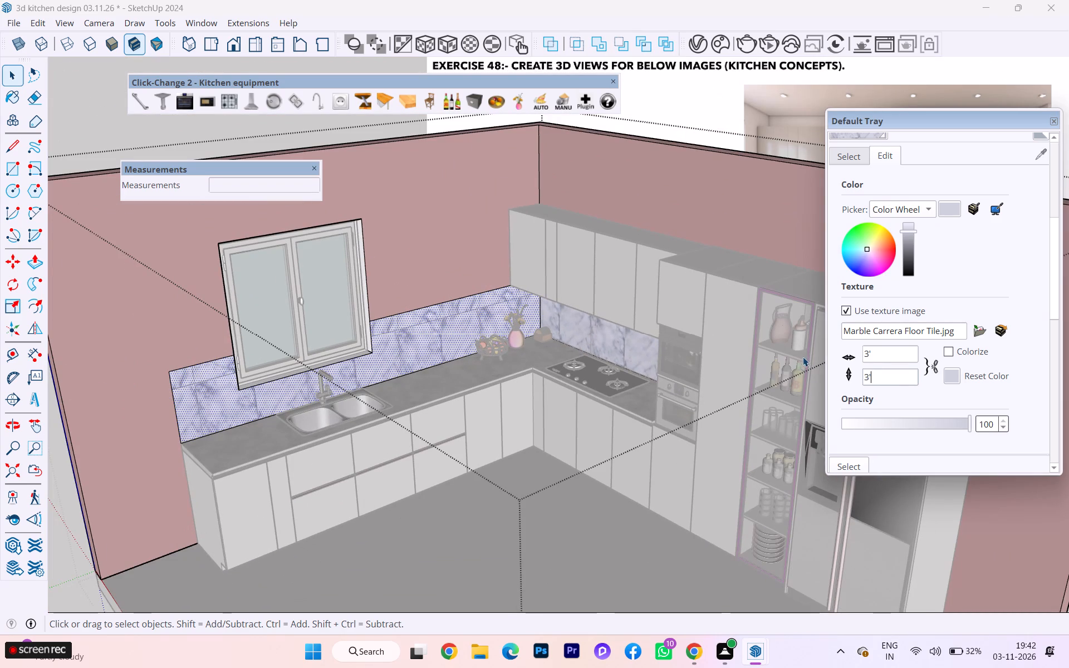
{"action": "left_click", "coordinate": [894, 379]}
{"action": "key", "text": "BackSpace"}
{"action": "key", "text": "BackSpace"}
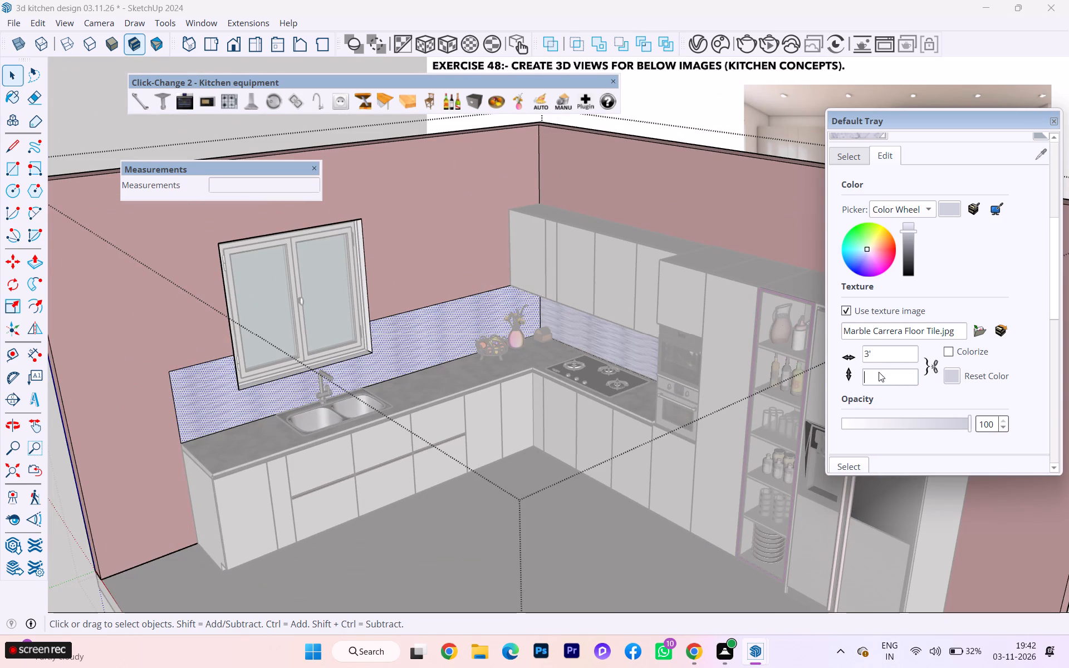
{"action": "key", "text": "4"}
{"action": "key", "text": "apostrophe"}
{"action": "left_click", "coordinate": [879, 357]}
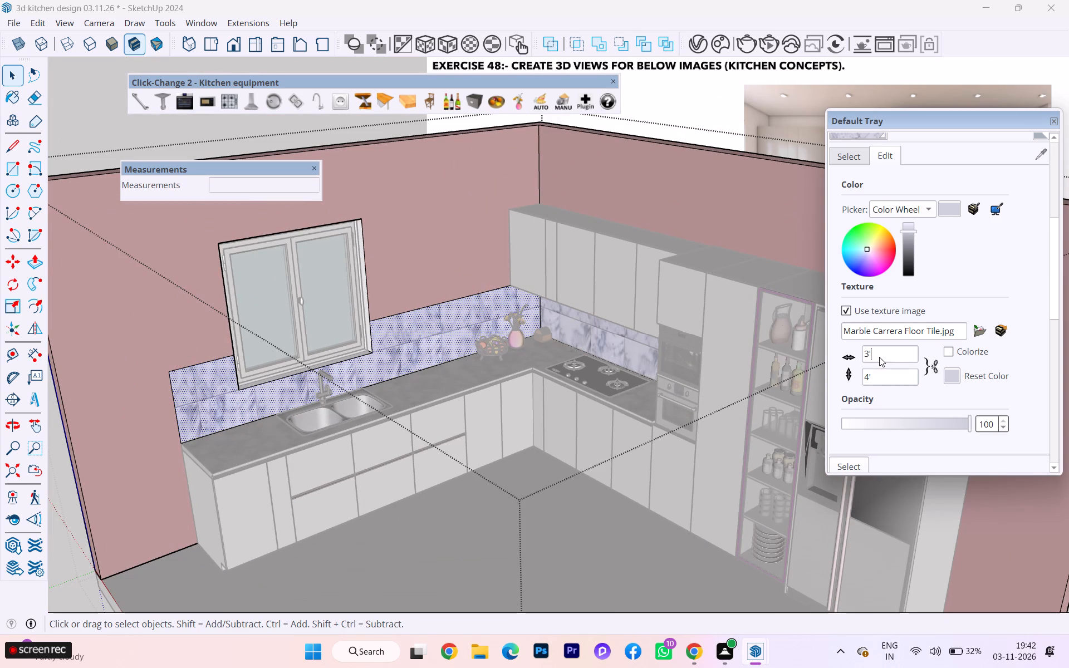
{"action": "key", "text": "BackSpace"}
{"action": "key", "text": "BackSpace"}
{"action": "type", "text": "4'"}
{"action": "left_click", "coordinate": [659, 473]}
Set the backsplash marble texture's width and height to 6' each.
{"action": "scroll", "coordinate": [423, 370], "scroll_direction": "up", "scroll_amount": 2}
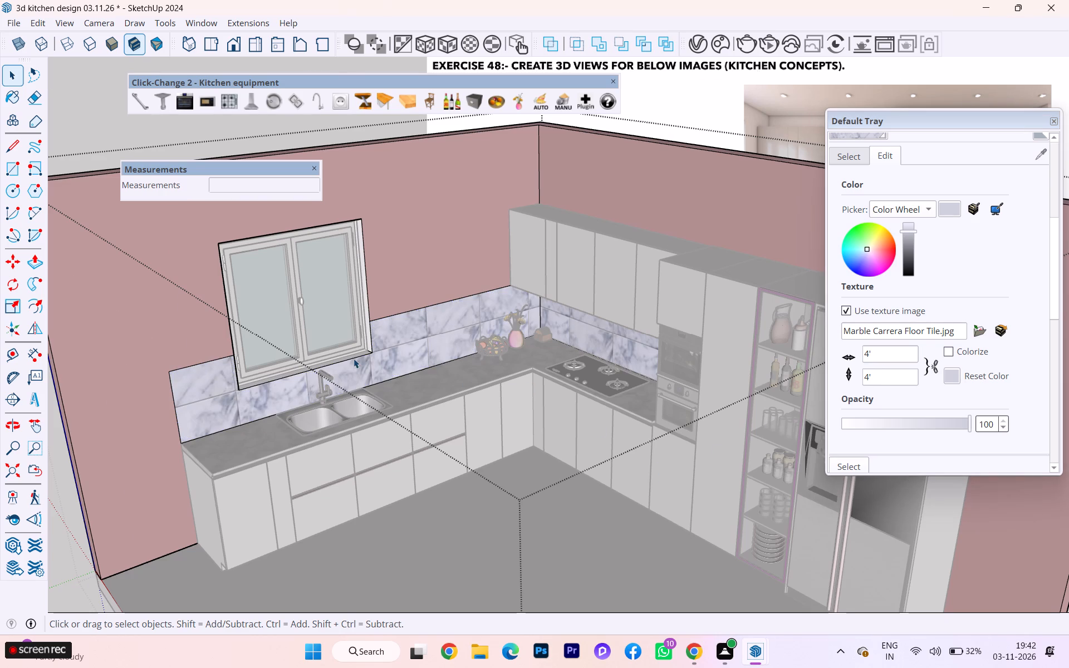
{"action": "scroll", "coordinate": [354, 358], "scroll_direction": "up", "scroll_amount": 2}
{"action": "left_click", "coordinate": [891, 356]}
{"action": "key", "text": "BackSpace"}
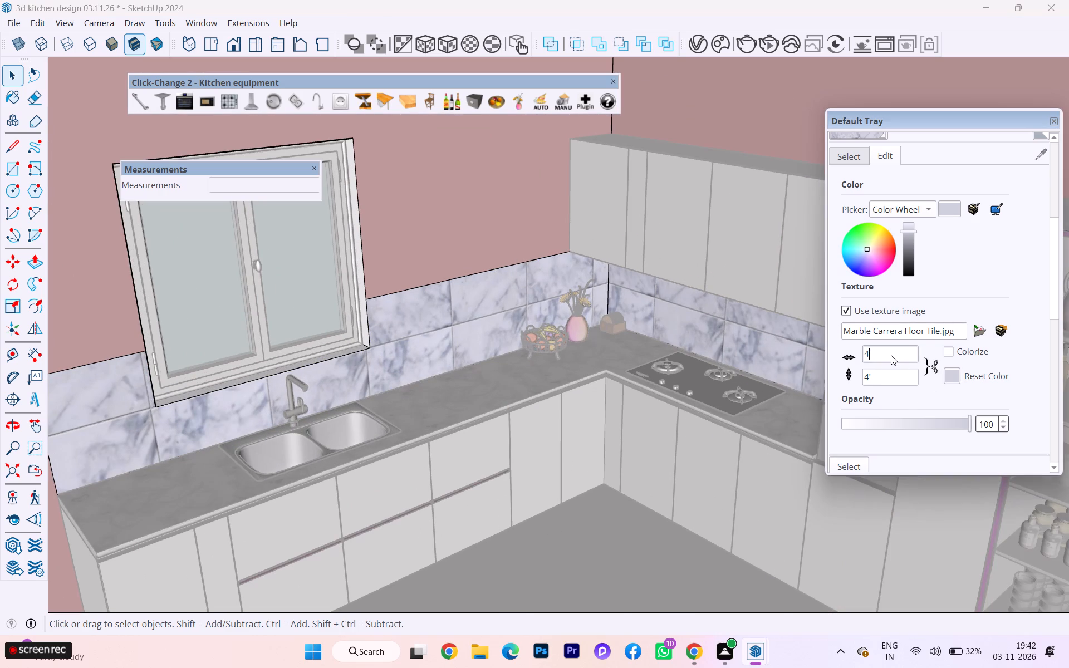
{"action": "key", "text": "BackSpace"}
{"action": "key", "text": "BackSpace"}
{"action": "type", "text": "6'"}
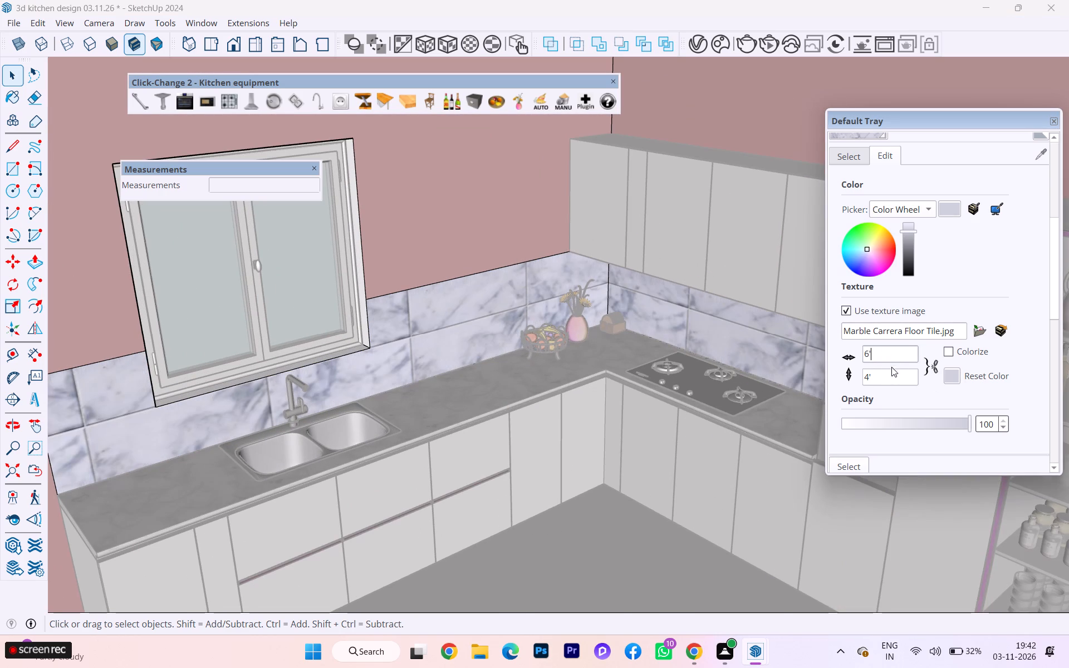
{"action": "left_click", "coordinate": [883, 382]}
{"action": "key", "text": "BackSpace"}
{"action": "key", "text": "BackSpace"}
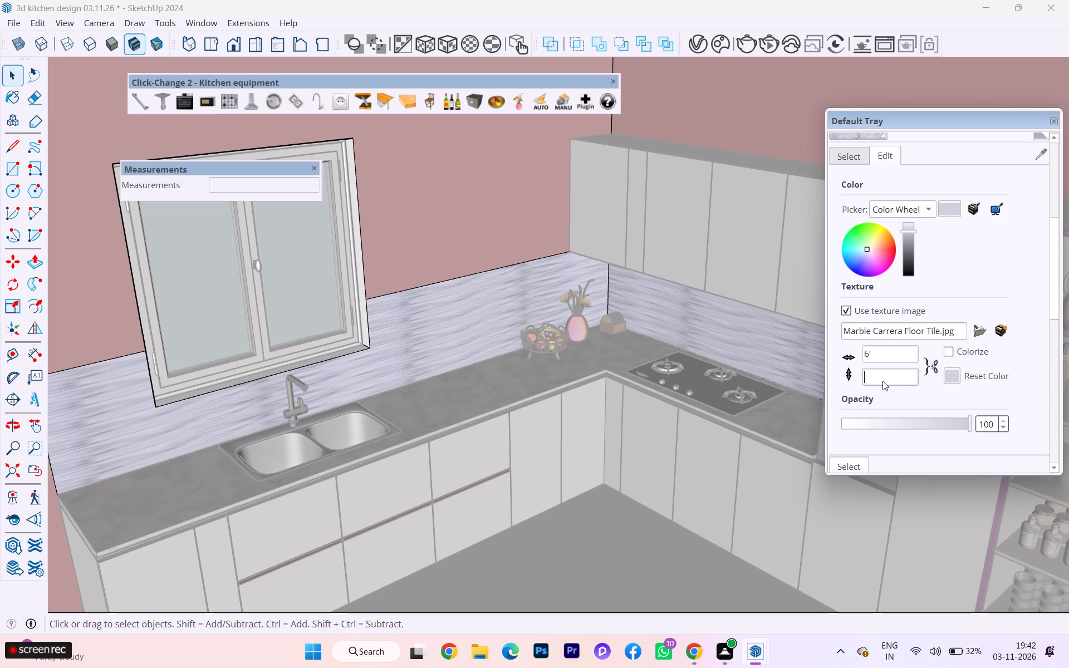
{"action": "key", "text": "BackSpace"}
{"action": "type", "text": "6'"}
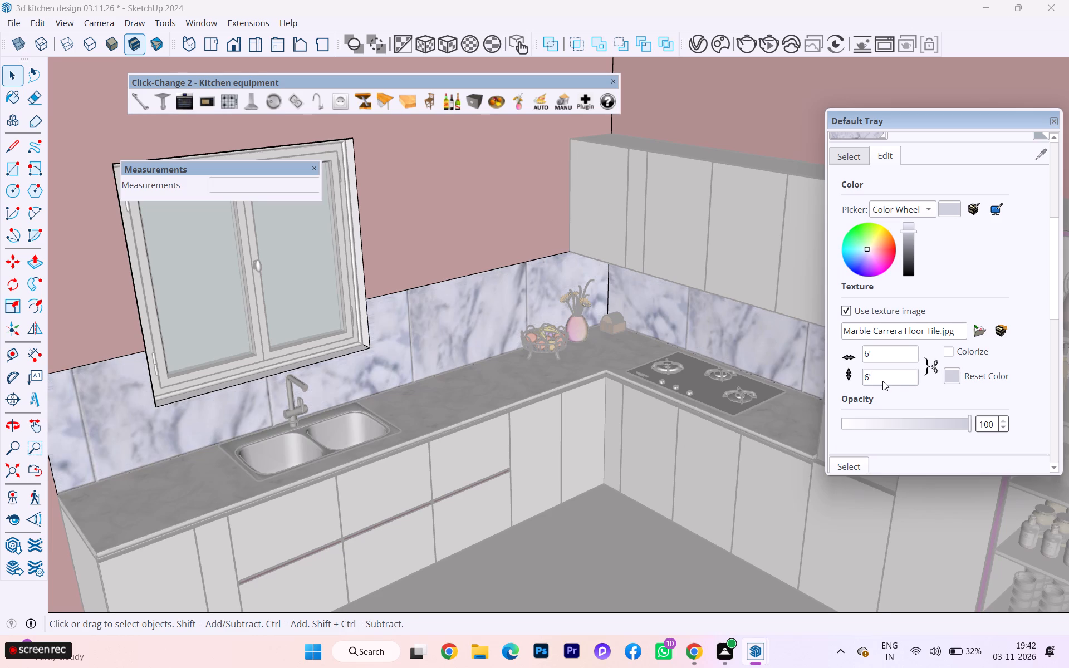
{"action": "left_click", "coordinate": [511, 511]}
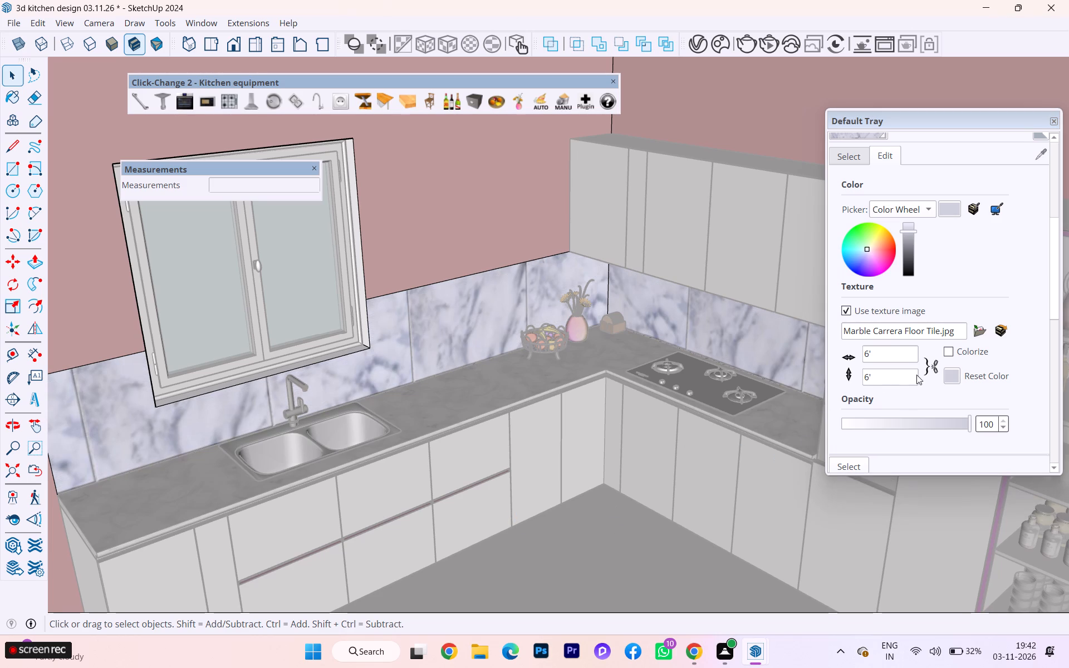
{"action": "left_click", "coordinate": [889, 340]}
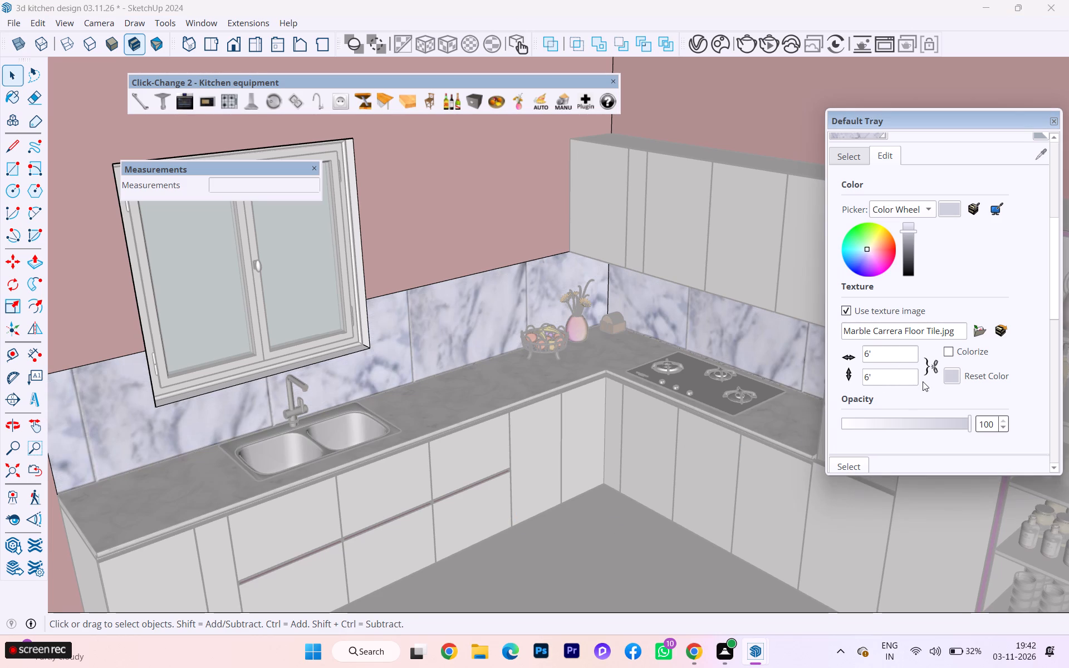
Move the material tray clear of the reference image and compare the kitchen's marble backsplash with the reference.
{"action": "scroll", "coordinate": [465, 417], "scroll_direction": "down", "scroll_amount": 2}
{"action": "scroll", "coordinate": [379, 374], "scroll_direction": "down", "scroll_amount": 1}
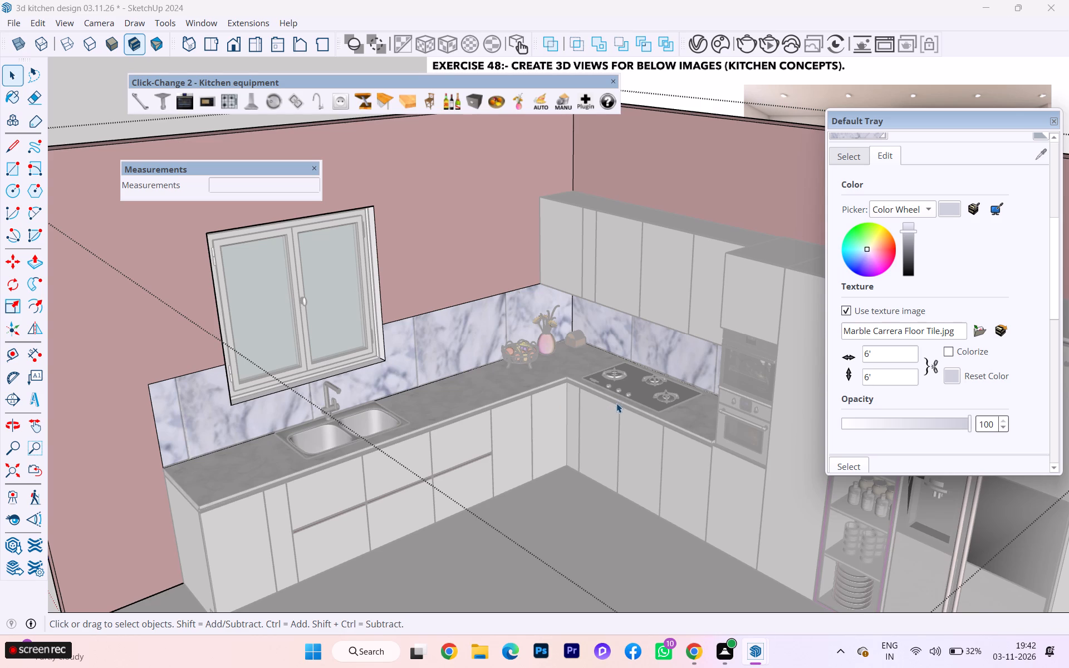
{"action": "scroll", "coordinate": [566, 297], "scroll_direction": "up", "scroll_amount": 4}
{"action": "scroll", "coordinate": [457, 307], "scroll_direction": "down", "scroll_amount": 1}
{"action": "middle_click_drag", "start_coordinate": [444, 316], "coordinate": [429, 226]}
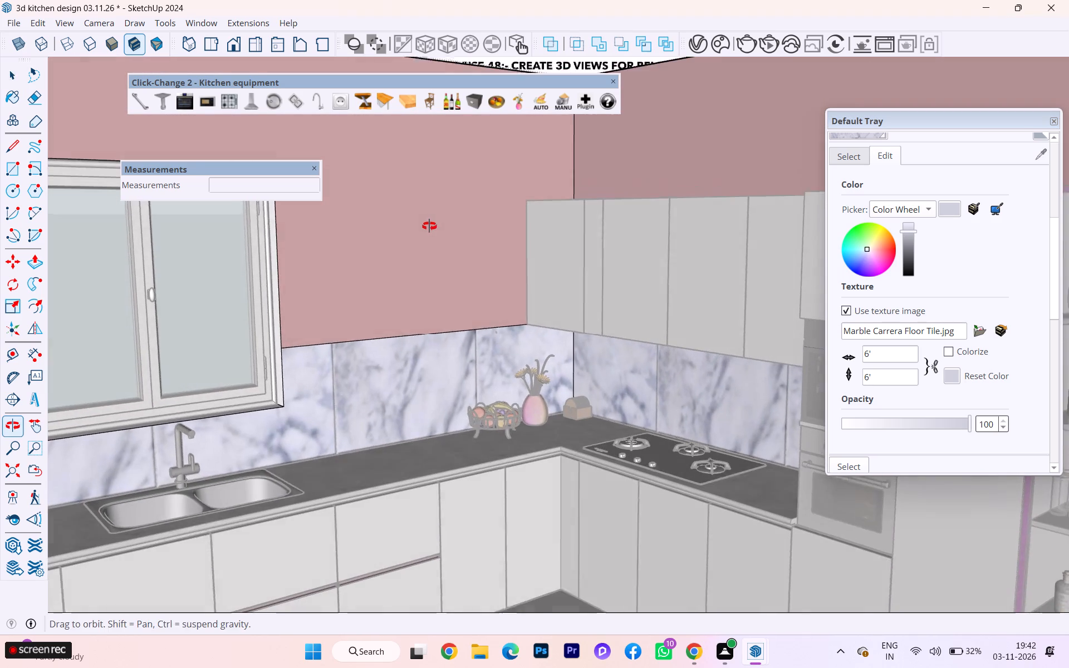
{"action": "middle_click_drag", "start_coordinate": [429, 226], "coordinate": [429, 224]}
{"action": "scroll", "coordinate": [438, 249], "scroll_direction": "down", "scroll_amount": 3}
{"action": "scroll", "coordinate": [368, 293], "scroll_direction": "down", "scroll_amount": 2}
{"action": "scroll", "coordinate": [367, 293], "scroll_direction": "up", "scroll_amount": 1}
{"action": "scroll", "coordinate": [367, 293], "scroll_direction": "down", "scroll_amount": 1}
{"action": "scroll", "coordinate": [451, 400], "scroll_direction": "down", "scroll_amount": 2}
{"action": "scroll", "coordinate": [451, 400], "scroll_direction": "up", "scroll_amount": 1}
{"action": "scroll", "coordinate": [451, 400], "scroll_direction": "down", "scroll_amount": 2}
{"action": "scroll", "coordinate": [451, 402], "scroll_direction": "up", "scroll_amount": 2}
{"action": "scroll", "coordinate": [453, 405], "scroll_direction": "down", "scroll_amount": 1}
{"action": "scroll", "coordinate": [503, 455], "scroll_direction": "down", "scroll_amount": 8}
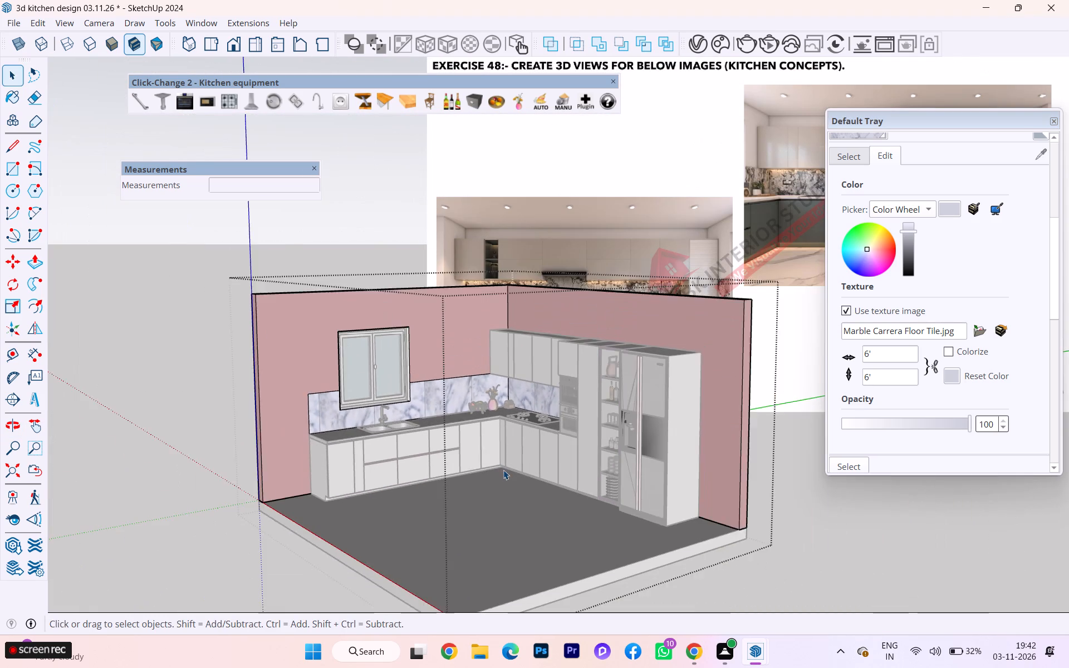
{"action": "scroll", "coordinate": [503, 470], "scroll_direction": "down", "scroll_amount": 1}
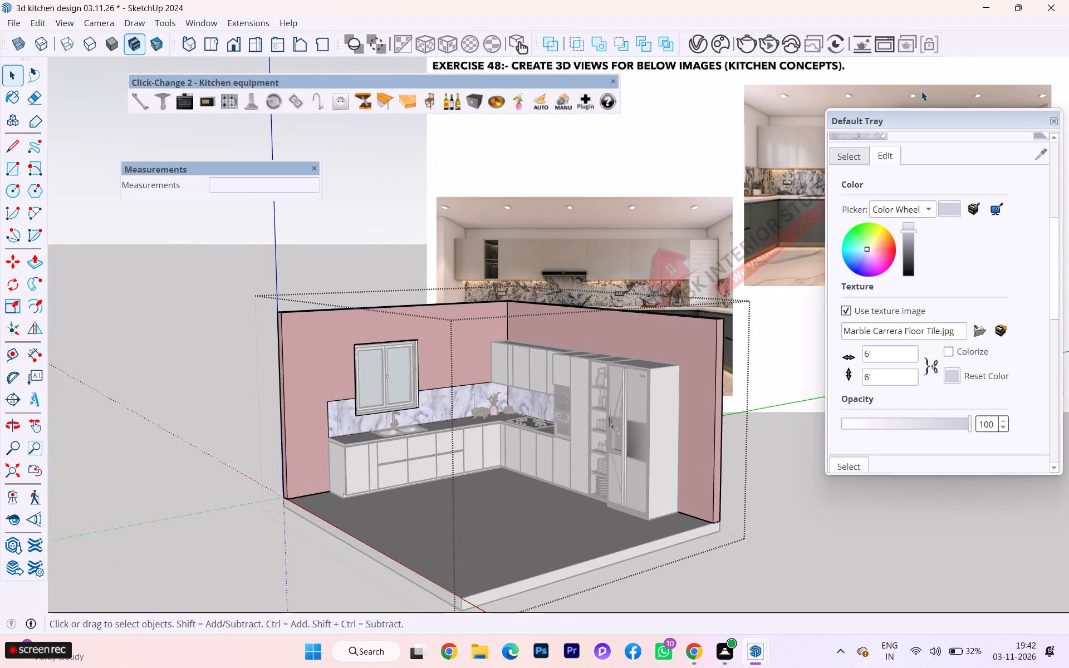
{"action": "left_click_drag", "start_coordinate": [935, 120], "coordinate": [960, 204]}
{"action": "scroll", "coordinate": [498, 470], "scroll_direction": "up", "scroll_amount": 4}
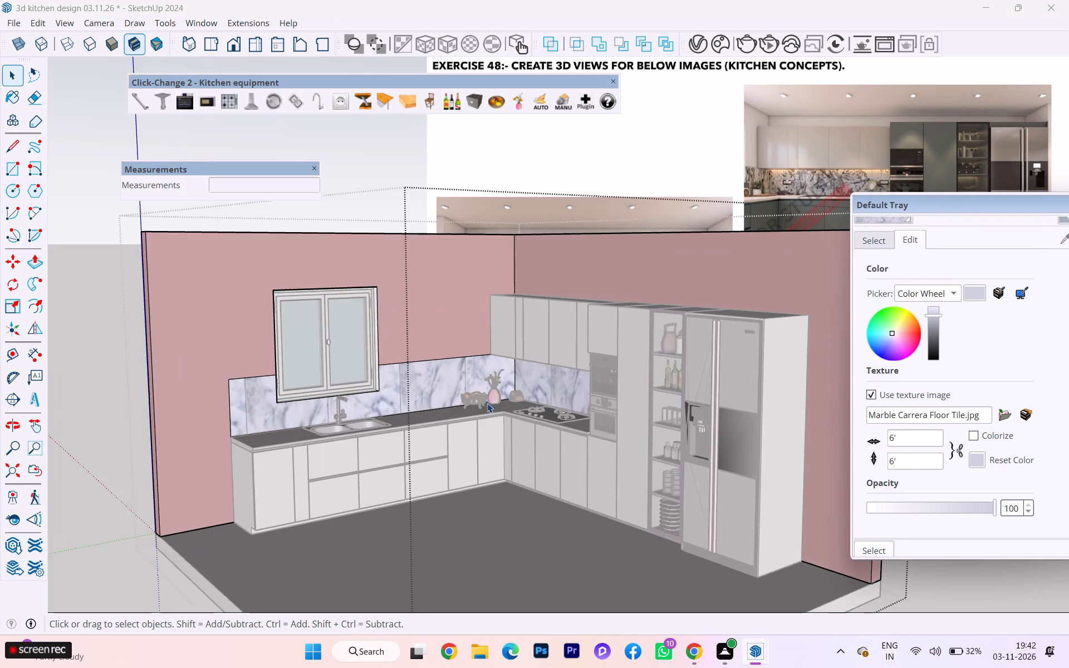
{"action": "scroll", "coordinate": [455, 386], "scroll_direction": "up", "scroll_amount": 1}
{"action": "scroll", "coordinate": [444, 379], "scroll_direction": "down", "scroll_amount": 1}
{"action": "scroll", "coordinate": [438, 376], "scroll_direction": "up", "scroll_amount": 2}
{"action": "scroll", "coordinate": [411, 368], "scroll_direction": "down", "scroll_amount": 2}
{"action": "scroll", "coordinate": [411, 368], "scroll_direction": "up", "scroll_amount": 2}
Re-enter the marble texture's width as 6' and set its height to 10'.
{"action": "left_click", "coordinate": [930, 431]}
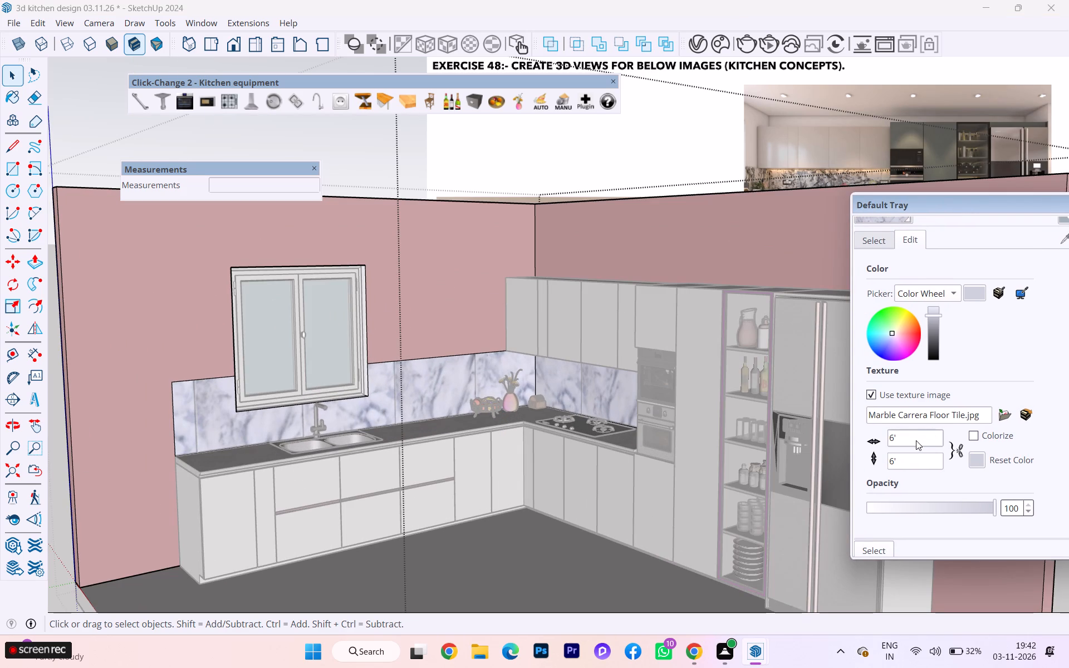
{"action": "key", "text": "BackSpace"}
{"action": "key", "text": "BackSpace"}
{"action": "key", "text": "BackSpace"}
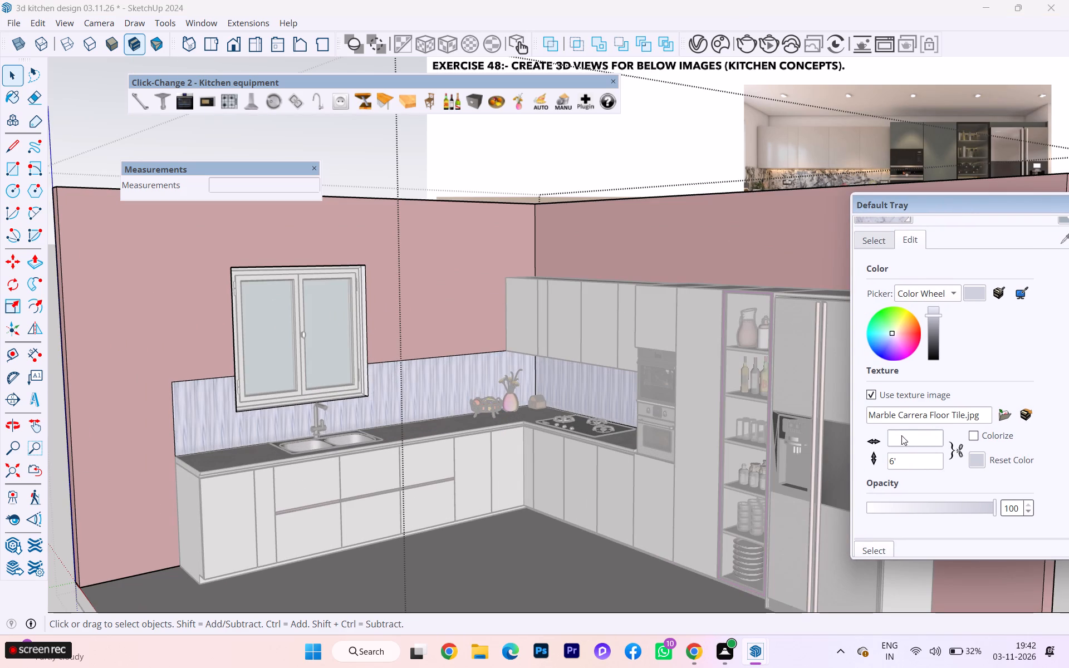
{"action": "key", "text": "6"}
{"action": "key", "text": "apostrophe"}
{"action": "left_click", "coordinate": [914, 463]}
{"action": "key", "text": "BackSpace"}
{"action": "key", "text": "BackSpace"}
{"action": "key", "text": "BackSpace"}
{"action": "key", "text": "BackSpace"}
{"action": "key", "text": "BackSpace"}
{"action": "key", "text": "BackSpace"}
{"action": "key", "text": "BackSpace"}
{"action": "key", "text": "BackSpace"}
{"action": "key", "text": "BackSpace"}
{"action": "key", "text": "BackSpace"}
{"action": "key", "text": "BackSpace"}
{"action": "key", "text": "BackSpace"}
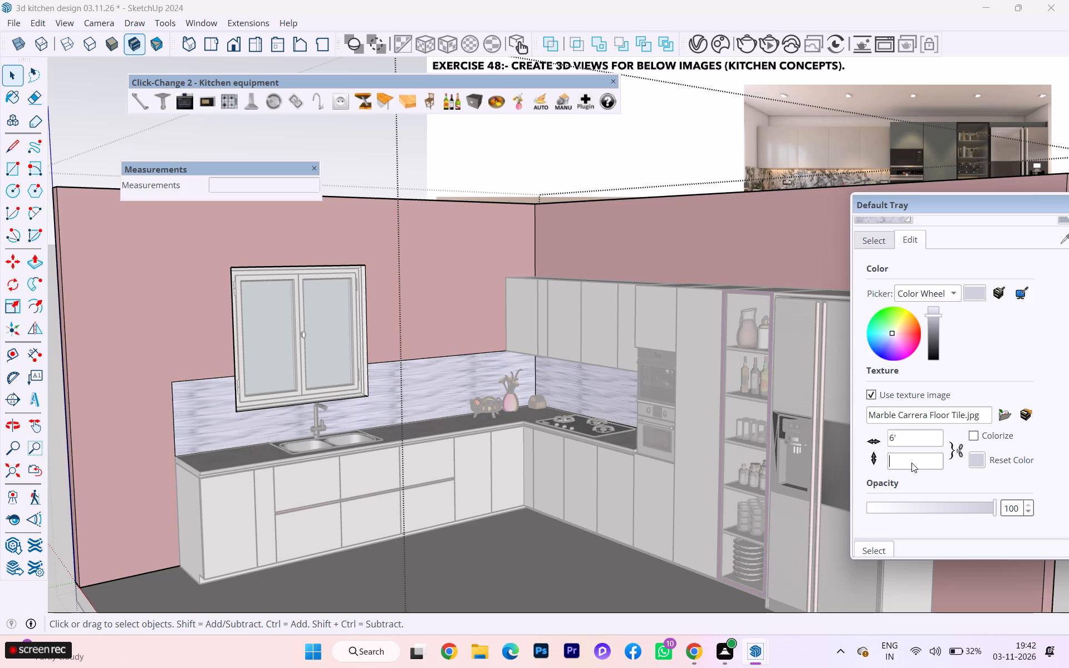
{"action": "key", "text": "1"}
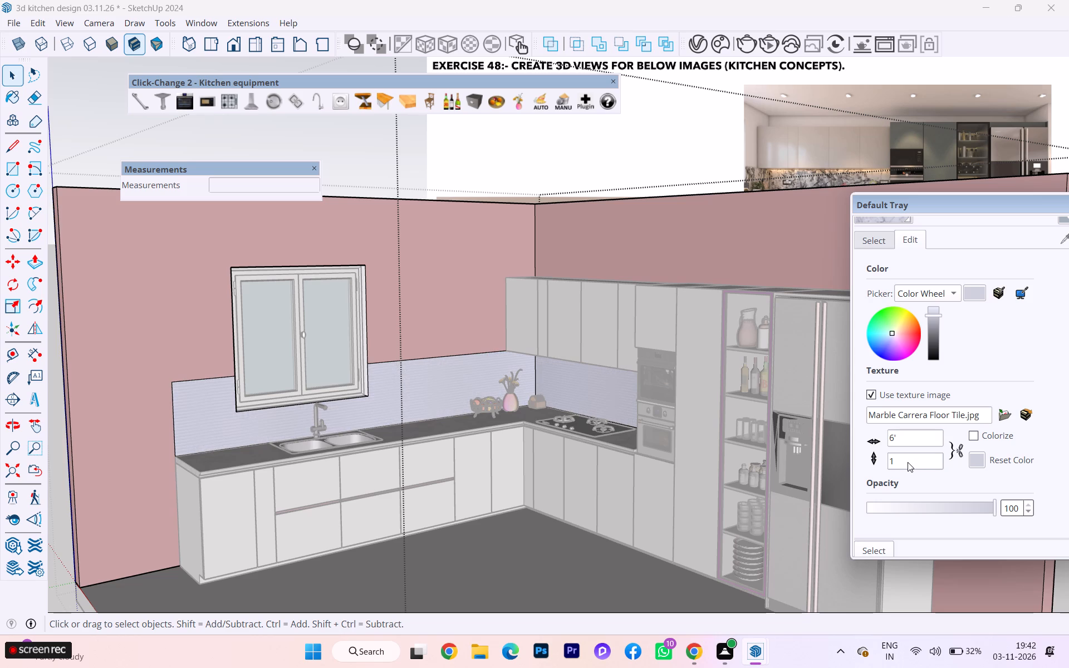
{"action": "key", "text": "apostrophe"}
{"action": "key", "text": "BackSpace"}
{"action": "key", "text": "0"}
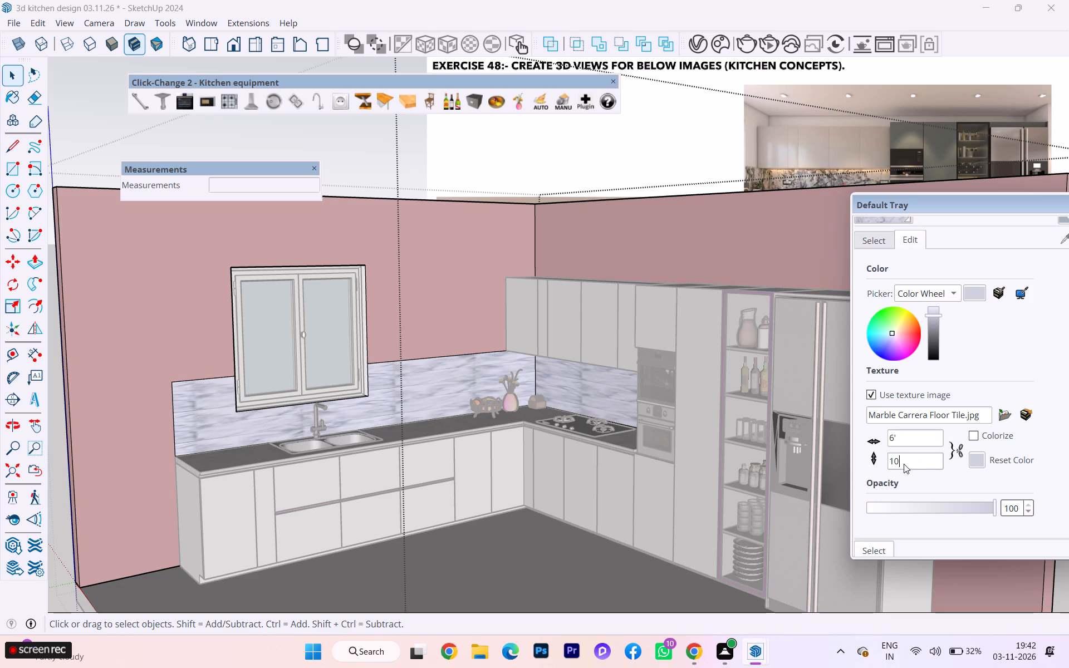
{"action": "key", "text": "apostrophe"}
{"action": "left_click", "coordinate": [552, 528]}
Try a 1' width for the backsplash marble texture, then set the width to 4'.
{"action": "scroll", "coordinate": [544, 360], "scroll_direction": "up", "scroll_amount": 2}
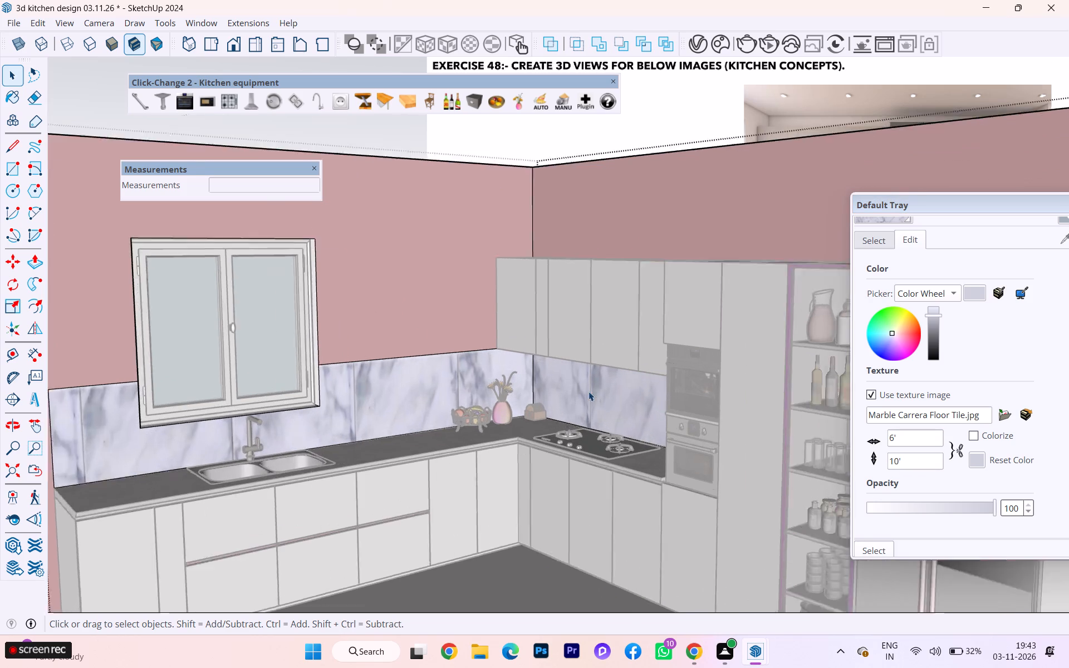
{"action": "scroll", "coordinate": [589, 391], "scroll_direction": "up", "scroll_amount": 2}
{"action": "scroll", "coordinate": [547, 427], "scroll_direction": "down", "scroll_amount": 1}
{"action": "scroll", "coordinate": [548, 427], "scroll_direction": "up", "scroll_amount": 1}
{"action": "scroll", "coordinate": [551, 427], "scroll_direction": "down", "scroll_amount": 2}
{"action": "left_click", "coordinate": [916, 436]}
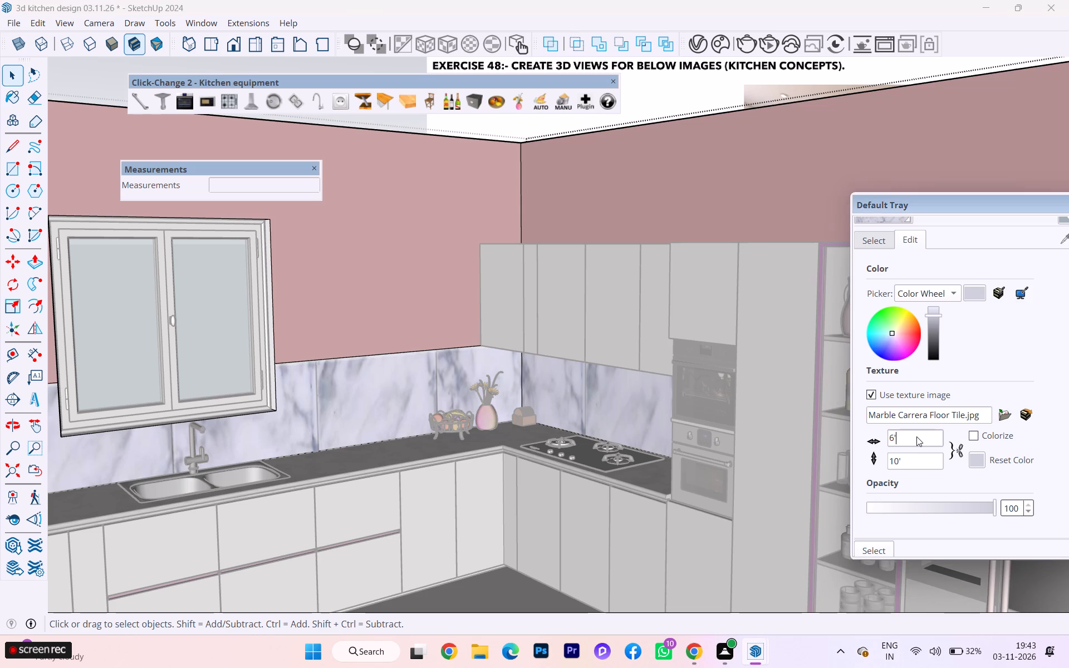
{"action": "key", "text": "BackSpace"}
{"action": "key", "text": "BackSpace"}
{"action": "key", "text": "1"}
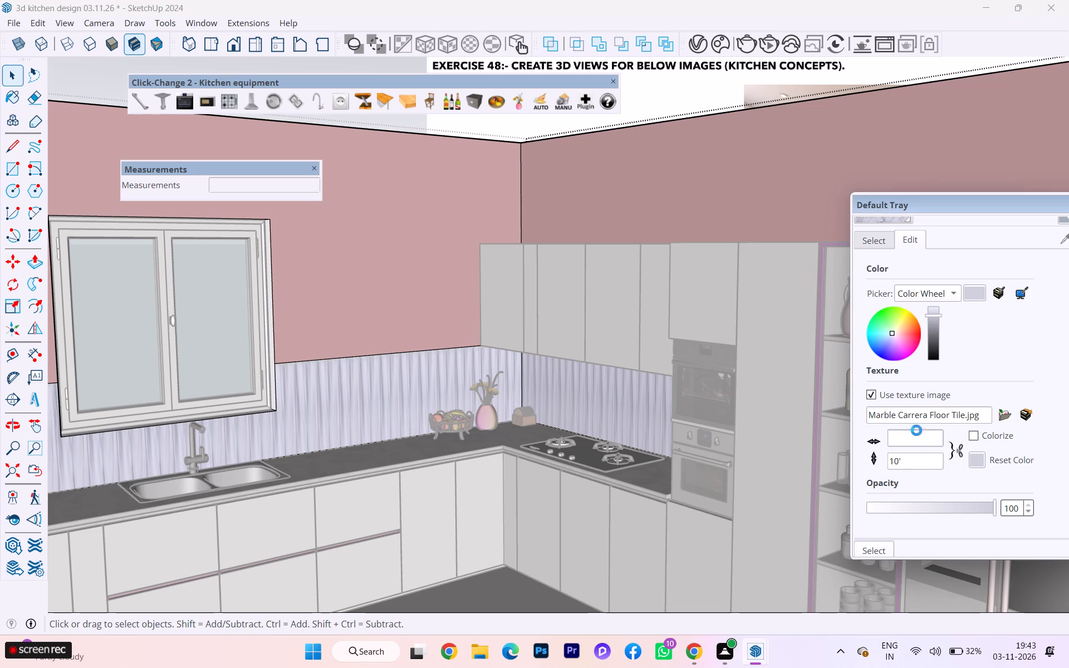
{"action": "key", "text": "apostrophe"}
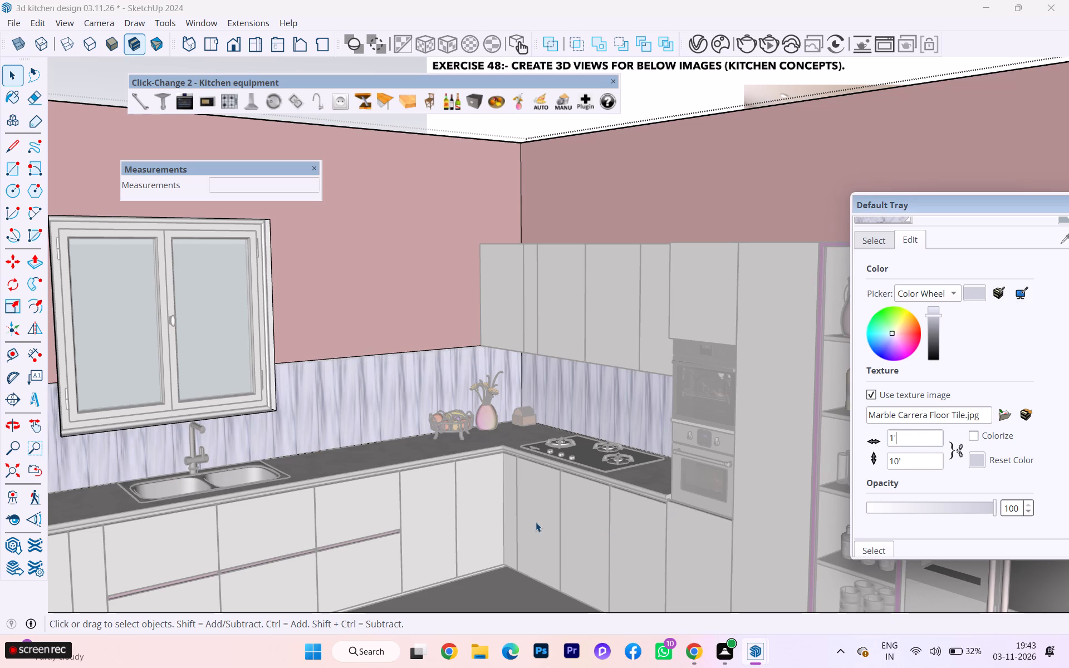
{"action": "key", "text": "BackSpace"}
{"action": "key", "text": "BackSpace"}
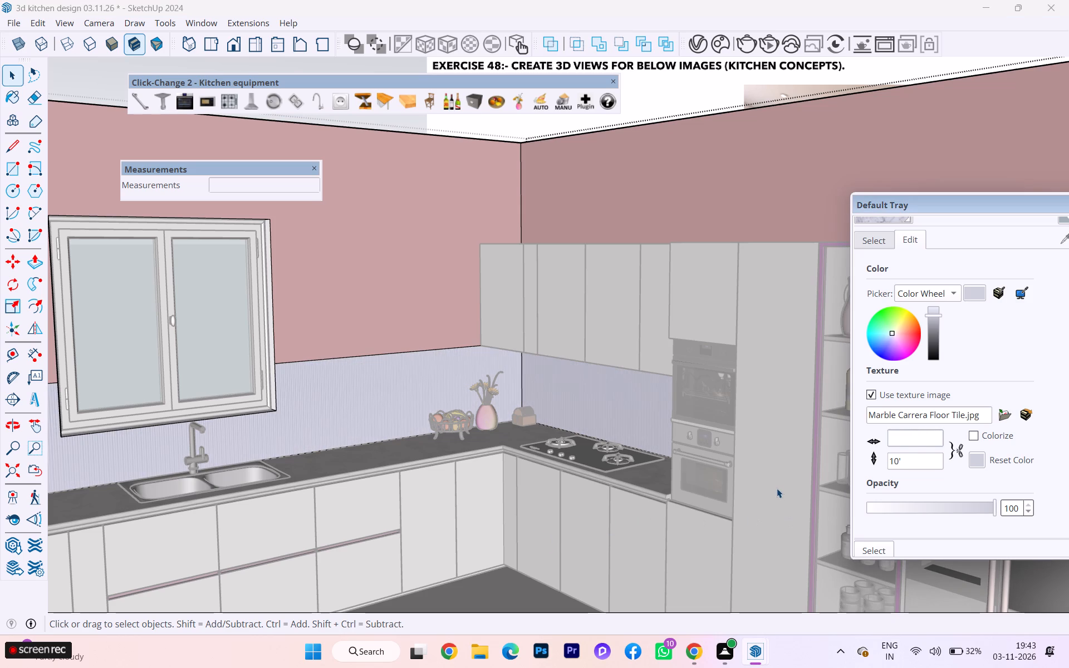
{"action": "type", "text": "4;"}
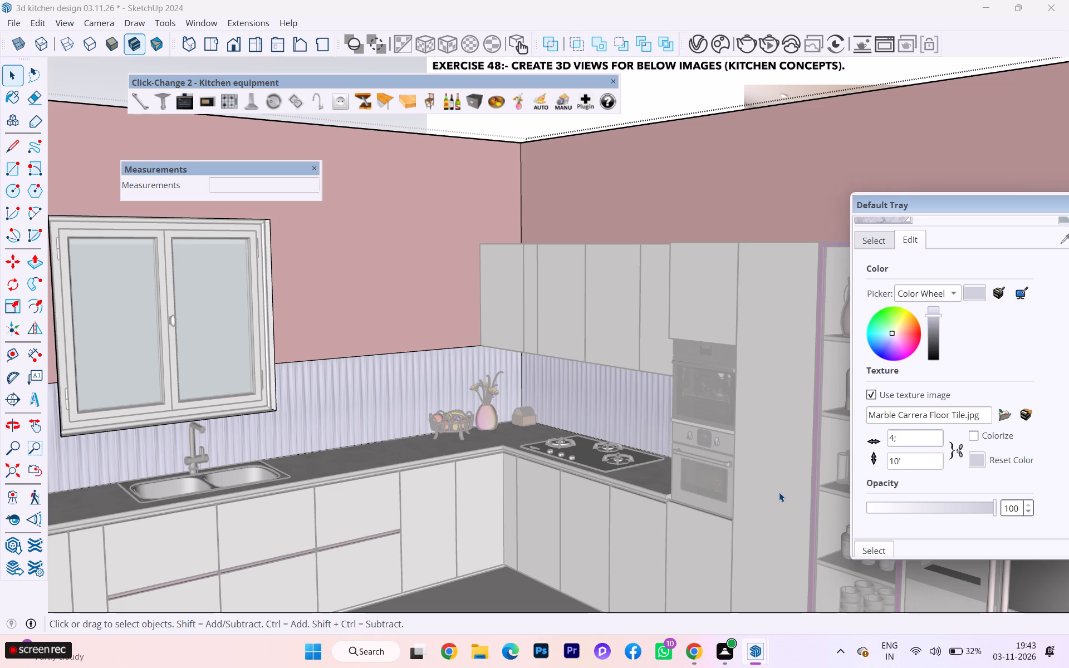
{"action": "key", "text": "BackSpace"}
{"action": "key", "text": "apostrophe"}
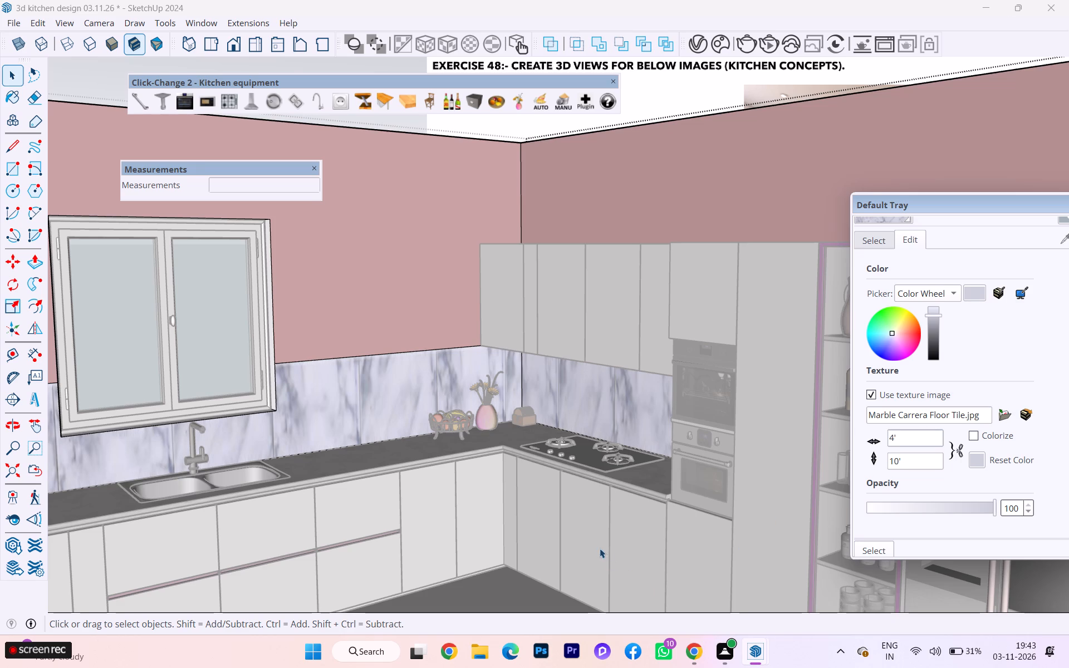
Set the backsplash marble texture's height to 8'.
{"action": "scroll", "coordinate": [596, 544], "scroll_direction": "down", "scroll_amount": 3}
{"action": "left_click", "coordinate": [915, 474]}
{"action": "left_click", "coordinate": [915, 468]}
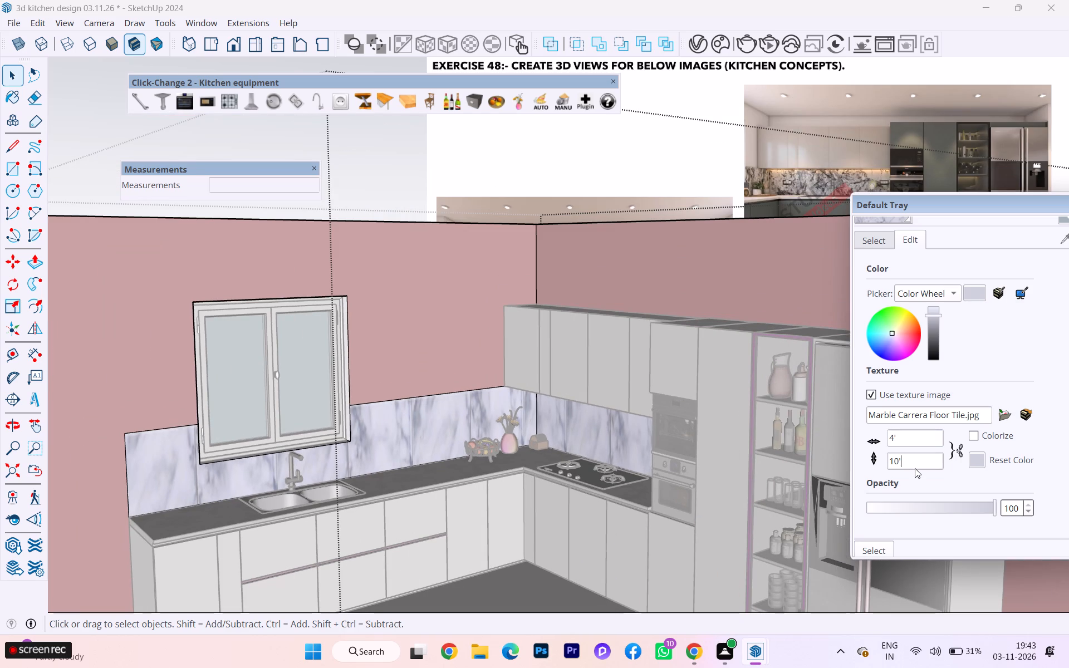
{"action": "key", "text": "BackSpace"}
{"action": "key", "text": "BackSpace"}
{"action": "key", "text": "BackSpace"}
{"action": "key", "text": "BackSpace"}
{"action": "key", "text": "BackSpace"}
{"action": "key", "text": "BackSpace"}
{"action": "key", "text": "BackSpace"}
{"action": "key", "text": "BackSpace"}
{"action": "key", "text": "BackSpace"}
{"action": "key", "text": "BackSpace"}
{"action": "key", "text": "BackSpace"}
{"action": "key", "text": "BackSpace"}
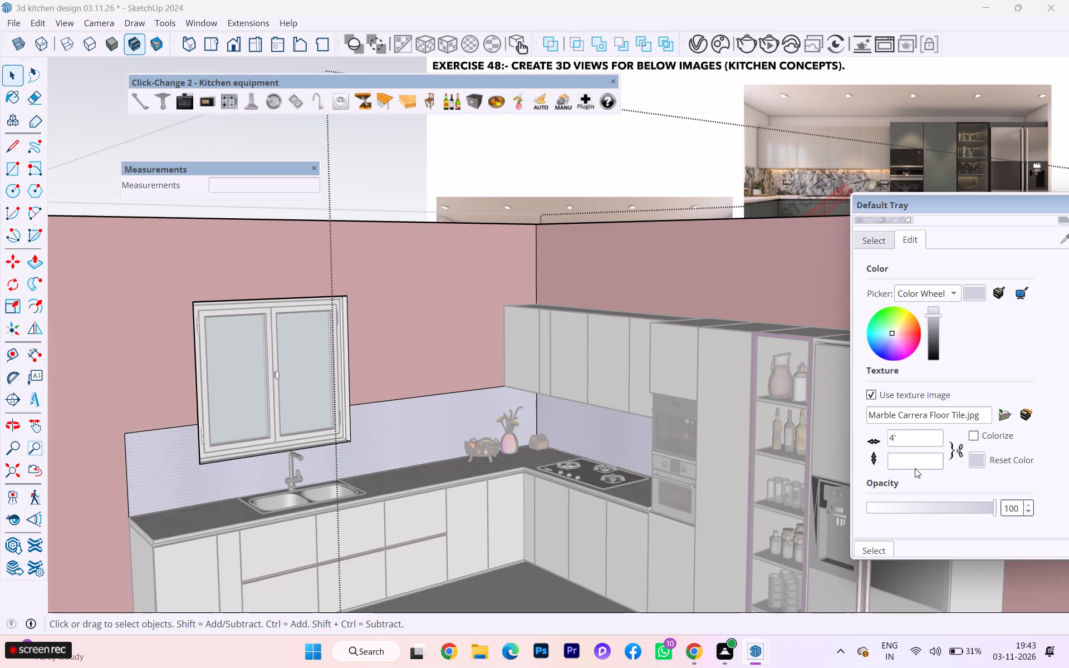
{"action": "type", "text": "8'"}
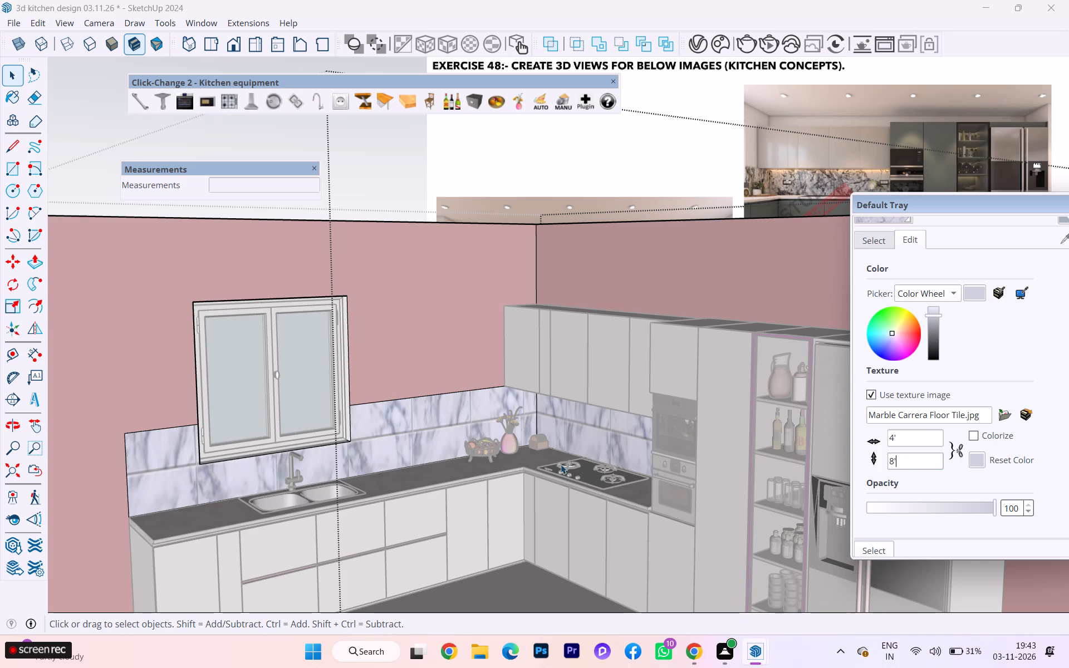
Set the backsplash marble texture's width to 6'.
{"action": "left_click", "coordinate": [894, 441]}
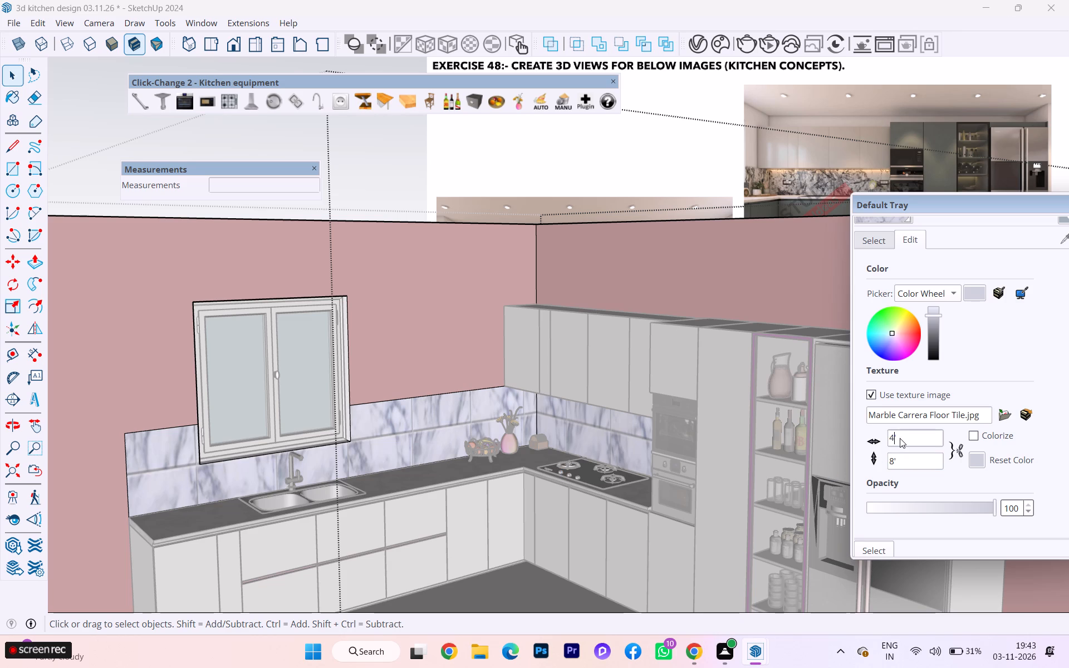
{"action": "left_click", "coordinate": [902, 438]}
{"action": "left_click", "coordinate": [905, 421]}
{"action": "left_click", "coordinate": [906, 445]}
{"action": "key", "text": "BackSpace"}
{"action": "key", "text": "BackSpace"}
{"action": "key", "text": "BackSpace"}
{"action": "key", "text": "BackSpace"}
{"action": "key", "text": "BackSpace"}
{"action": "key", "text": "BackSpace"}
{"action": "key", "text": "BackSpace"}
{"action": "type", "text": "6'"}
Set the marble texture's height to 6' and leave the room group's editing mode.
{"action": "left_click", "coordinate": [902, 456]}
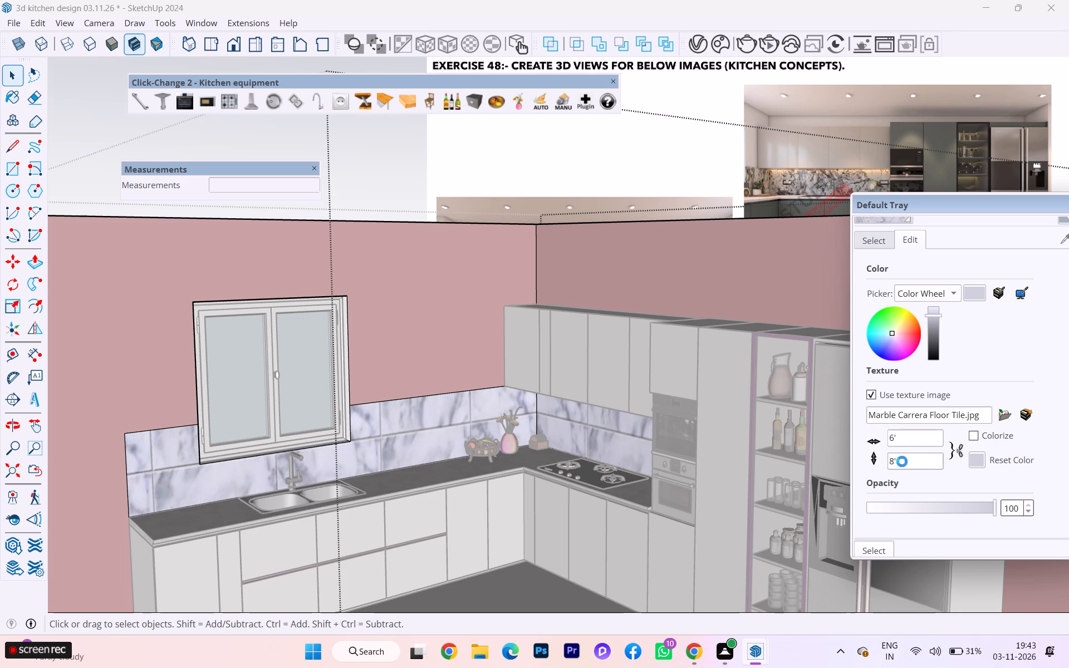
{"action": "key", "text": "BackSpace"}
{"action": "key", "text": "BackSpace"}
{"action": "key", "text": "BackSpace"}
{"action": "key", "text": "BackSpace"}
{"action": "key", "text": "BackSpace"}
{"action": "key", "text": "BackSpace"}
{"action": "key", "text": "BackSpace"}
{"action": "key", "text": "BackSpace"}
{"action": "key", "text": "BackSpace"}
{"action": "key", "text": "BackSpace"}
{"action": "key", "text": "6"}
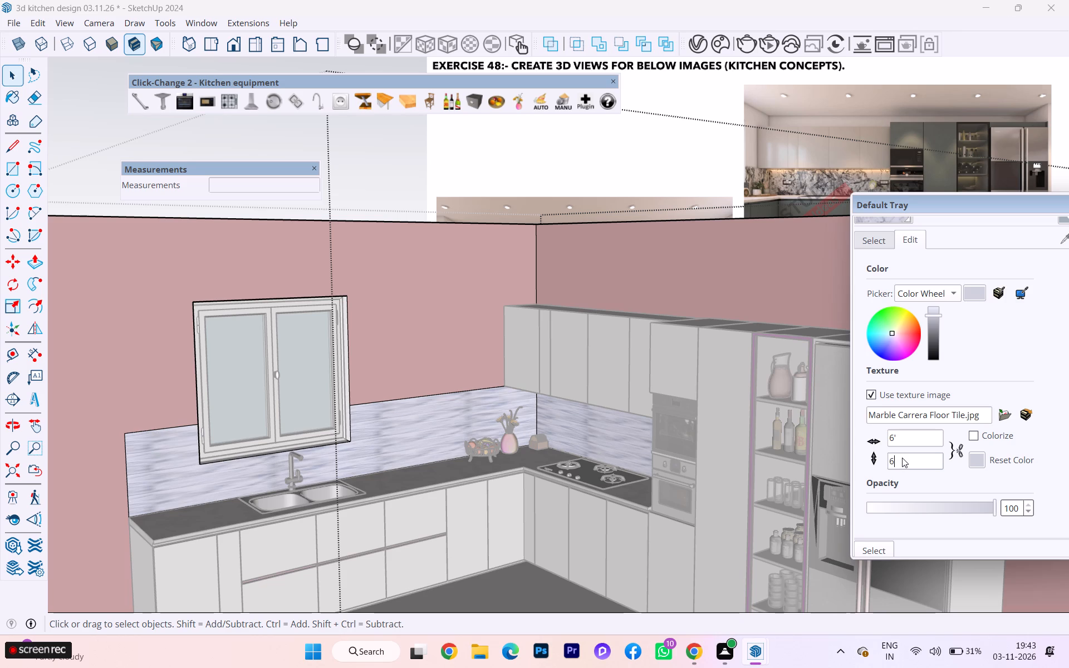
{"action": "key", "text": "apostrophe"}
{"action": "scroll", "coordinate": [484, 441], "scroll_direction": "down", "scroll_amount": 1}
{"action": "scroll", "coordinate": [546, 423], "scroll_direction": "down", "scroll_amount": 2}
{"action": "scroll", "coordinate": [546, 423], "scroll_direction": "up", "scroll_amount": 1}
{"action": "scroll", "coordinate": [546, 423], "scroll_direction": "down", "scroll_amount": 5}
{"action": "scroll", "coordinate": [546, 423], "scroll_direction": "up", "scroll_amount": 1}
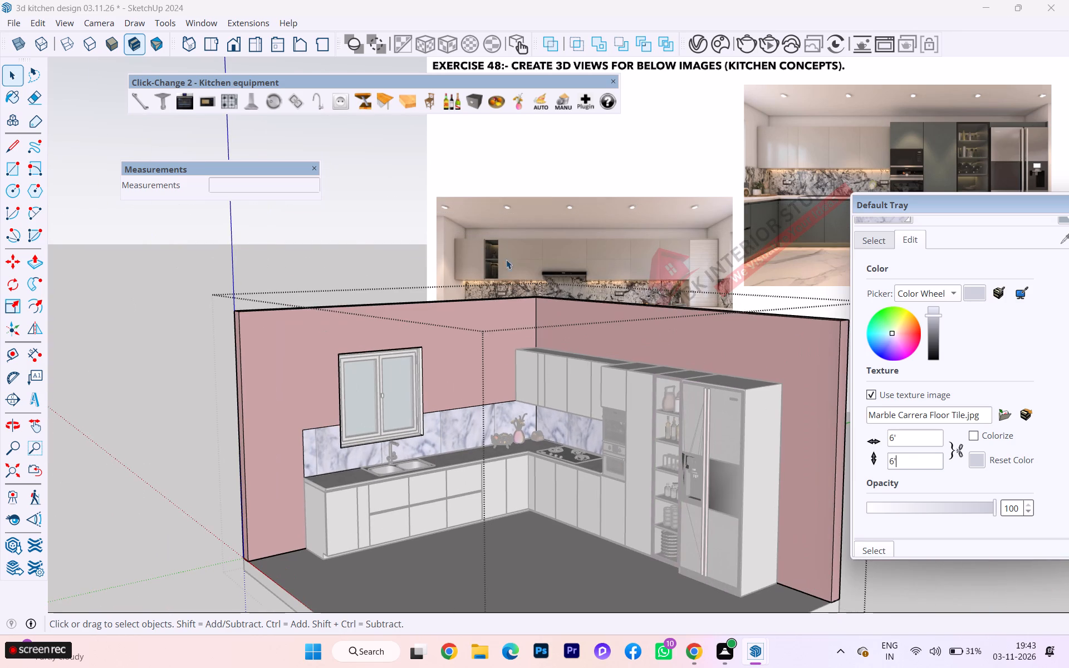
{"action": "left_click", "coordinate": [350, 240]}
Examine the marble backsplash tiles up close around the kitchen corner and hob.
{"action": "scroll", "coordinate": [489, 397], "scroll_direction": "up", "scroll_amount": 6}
{"action": "scroll", "coordinate": [635, 490], "scroll_direction": "up", "scroll_amount": 1}
{"action": "scroll", "coordinate": [635, 490], "scroll_direction": "down", "scroll_amount": 1}
{"action": "scroll", "coordinate": [635, 490], "scroll_direction": "up", "scroll_amount": 1}
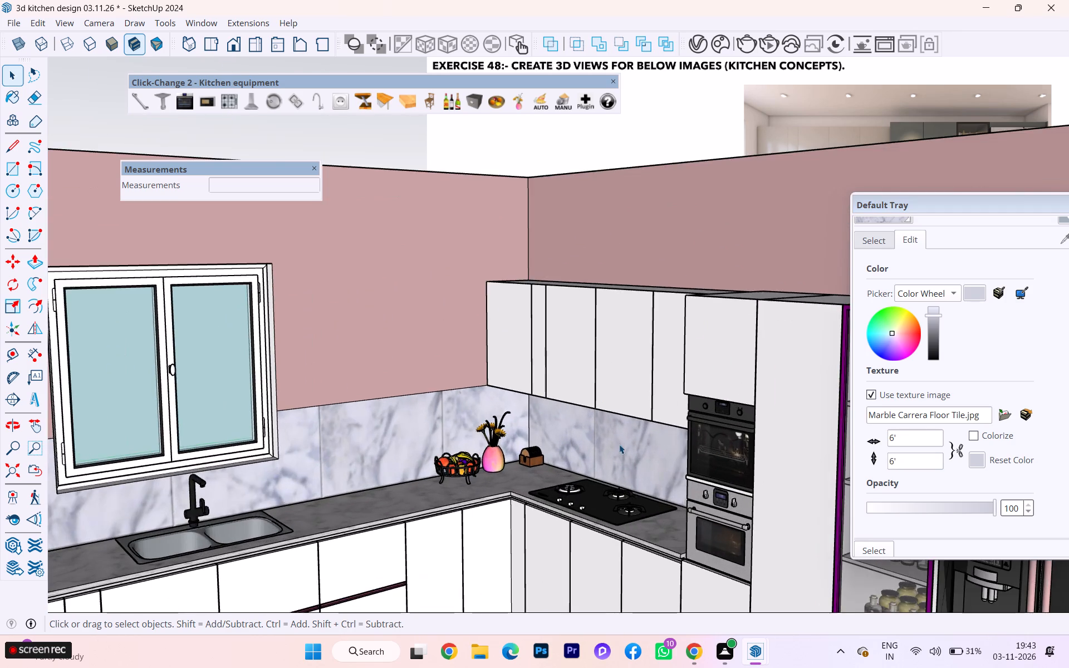
{"action": "scroll", "coordinate": [620, 430], "scroll_direction": "up", "scroll_amount": 4}
{"action": "middle_click_drag", "start_coordinate": [635, 346], "coordinate": [579, 286]}
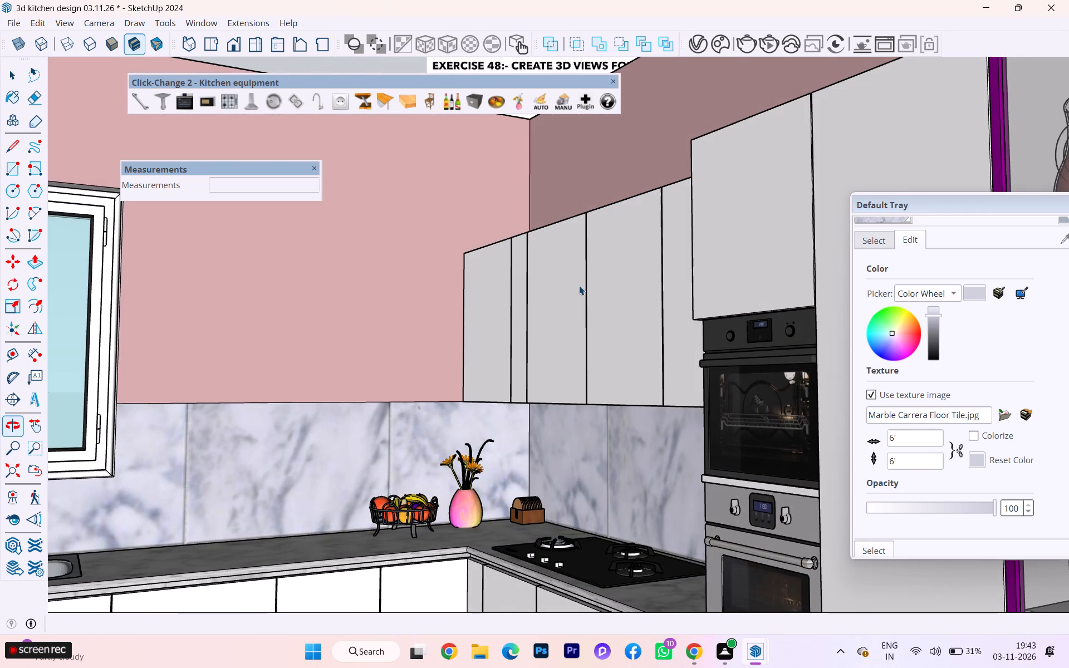
Examine the marble backsplash and cabinets in a wider view of the whole kitchen.
{"action": "scroll", "coordinate": [212, 414], "scroll_direction": "down", "scroll_amount": 5}
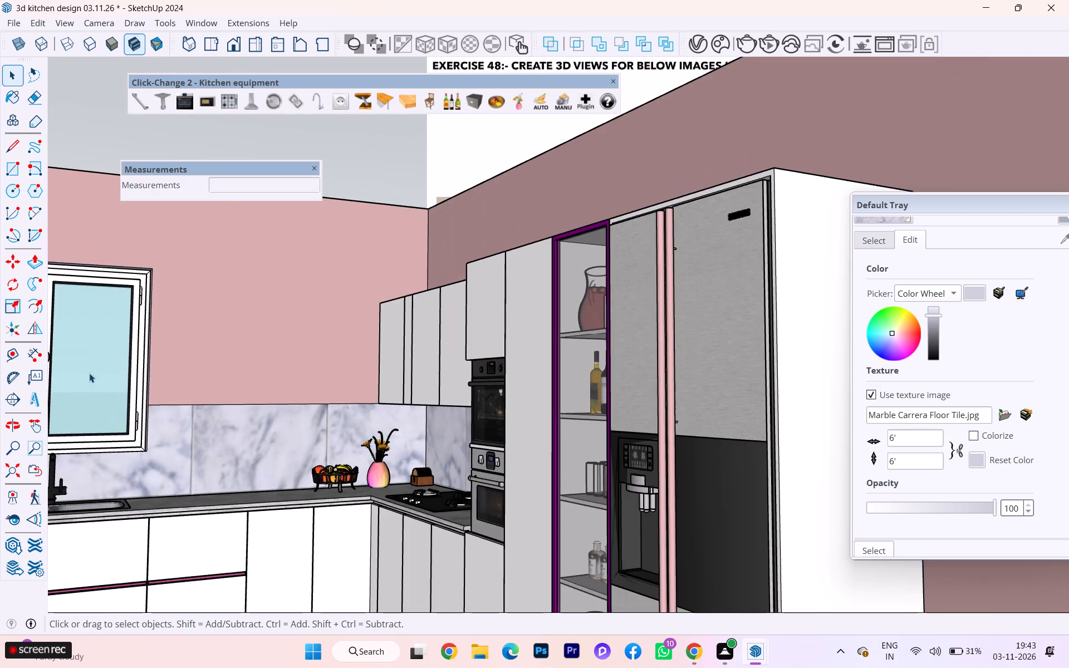
{"action": "scroll", "coordinate": [81, 369], "scroll_direction": "down", "scroll_amount": 5}
{"action": "middle_click_drag", "start_coordinate": [150, 355], "coordinate": [436, 484]}
{"action": "scroll", "coordinate": [315, 364], "scroll_direction": "down", "scroll_amount": 2}
{"action": "scroll", "coordinate": [315, 363], "scroll_direction": "up", "scroll_amount": 1}
{"action": "scroll", "coordinate": [315, 363], "scroll_direction": "down", "scroll_amount": 5}
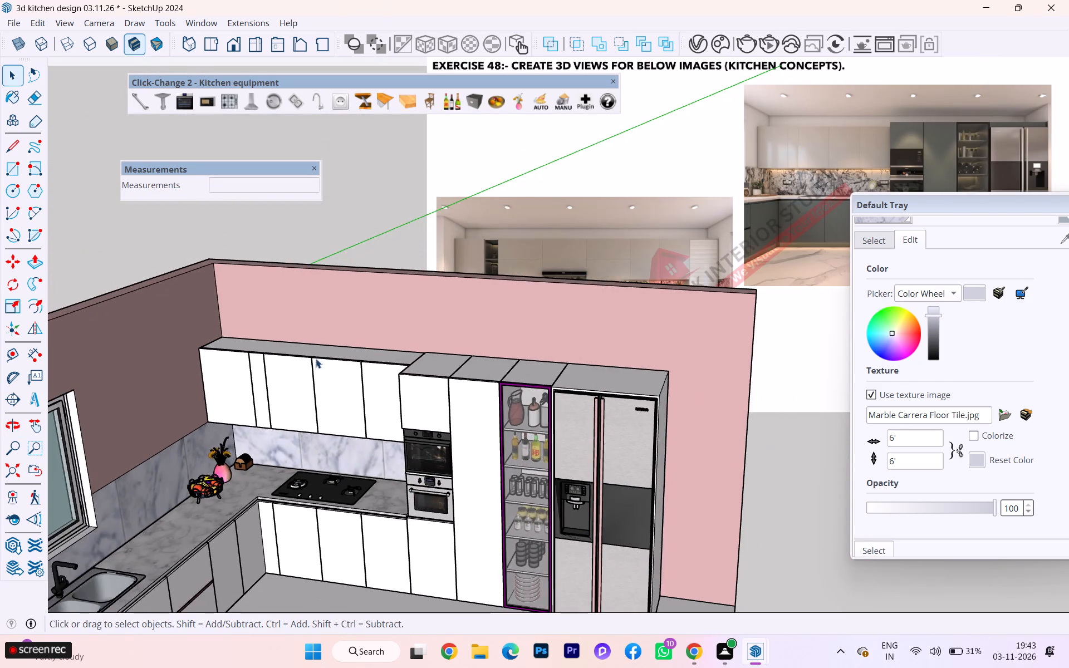
{"action": "scroll", "coordinate": [316, 358], "scroll_direction": "down", "scroll_amount": 5}
{"action": "scroll", "coordinate": [128, 480], "scroll_direction": "up", "scroll_amount": 4}
{"action": "scroll", "coordinate": [248, 509], "scroll_direction": "up", "scroll_amount": 4}
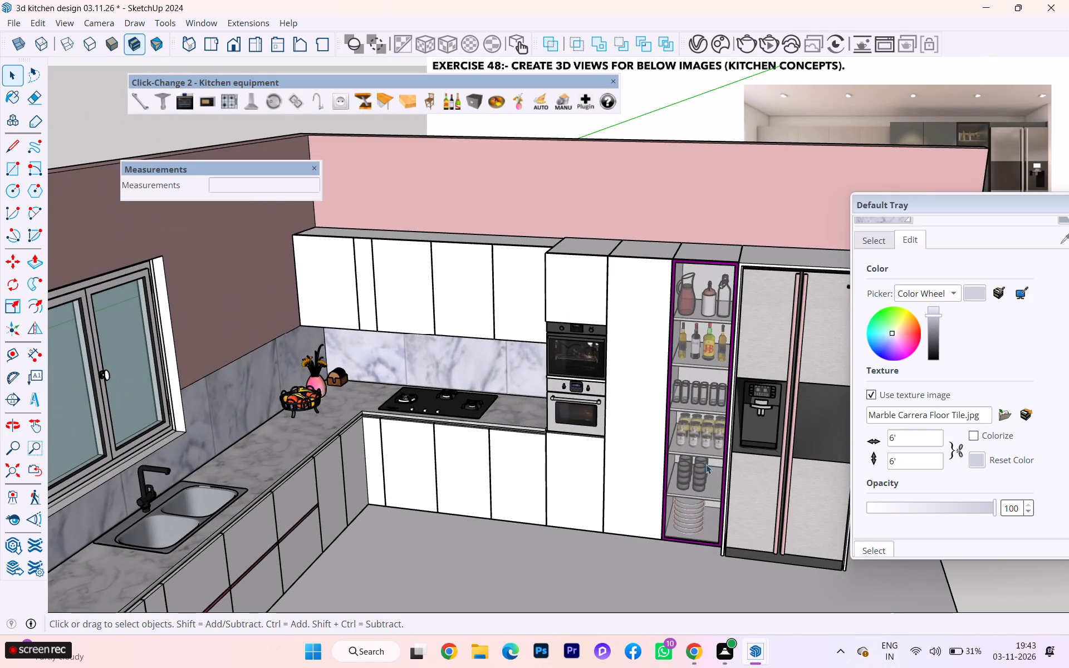
Set the backsplash marble texture's width to 2'.
{"action": "left_click", "coordinate": [920, 446]}
{"action": "left_click", "coordinate": [910, 431]}
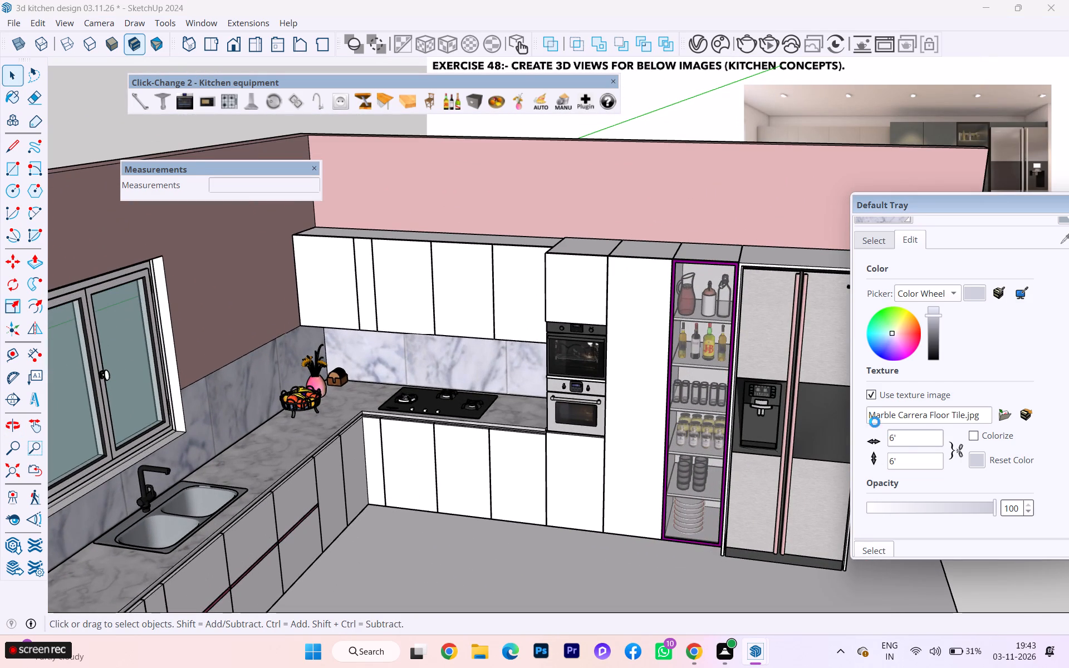
{"action": "key", "text": "BackSpace"}
{"action": "key", "text": "BackSpace"}
{"action": "key", "text": "BackSpace"}
{"action": "key", "text": "BackSpace"}
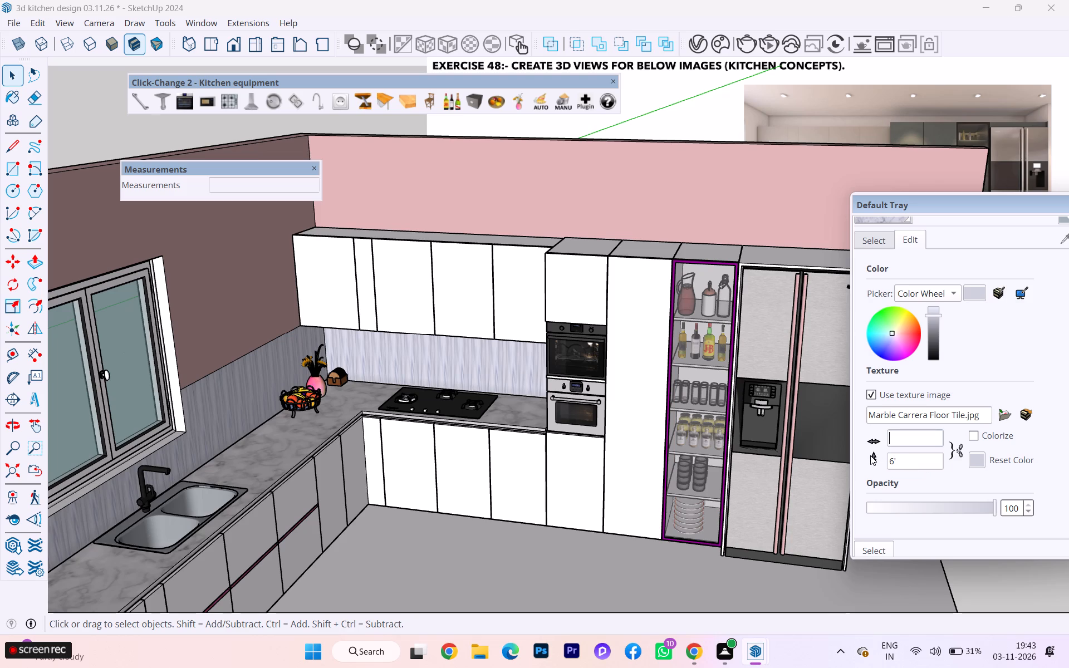
{"action": "type", "text": "2'"}
Set the backsplash marble texture's height to 2'.
{"action": "left_click", "coordinate": [917, 459]}
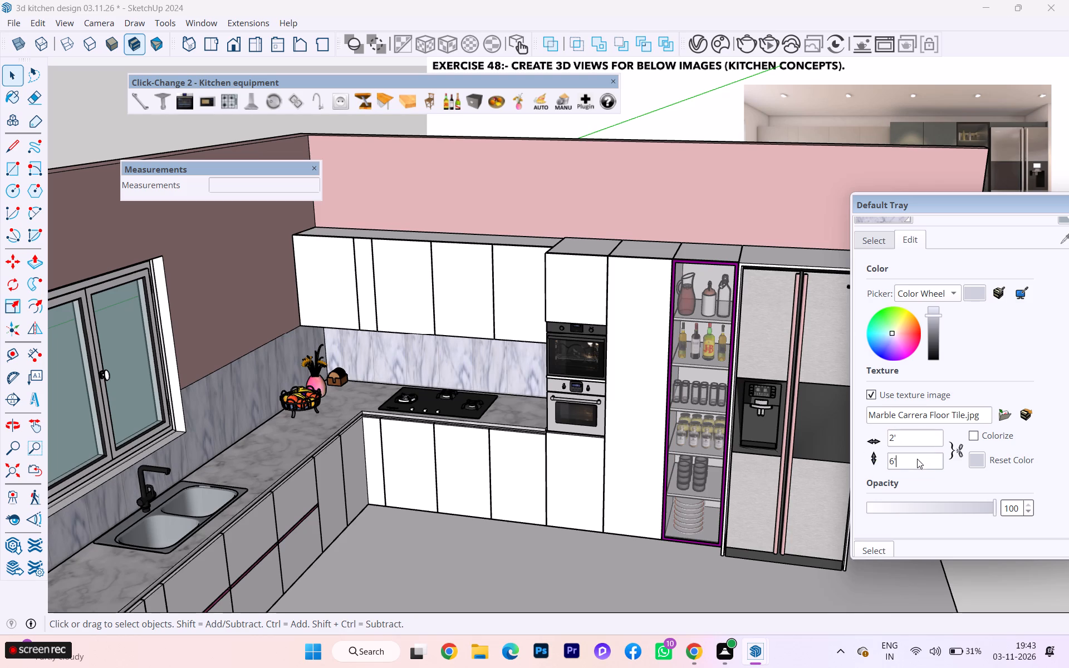
{"action": "key", "text": "BackSpace"}
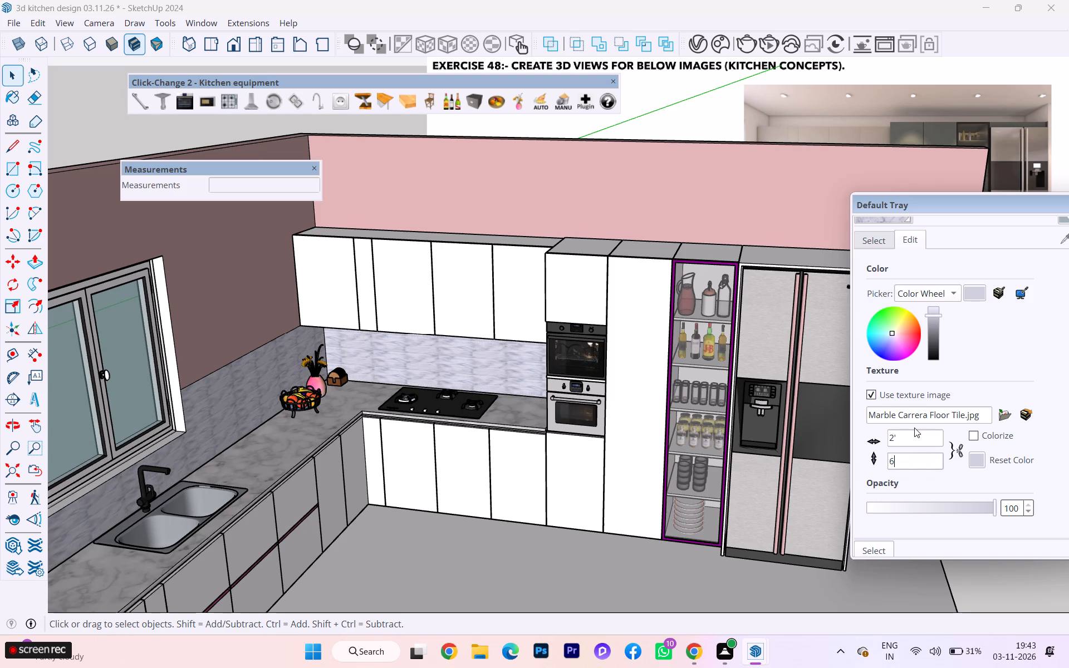
{"action": "key", "text": "2"}
{"action": "key", "text": "BackSpace"}
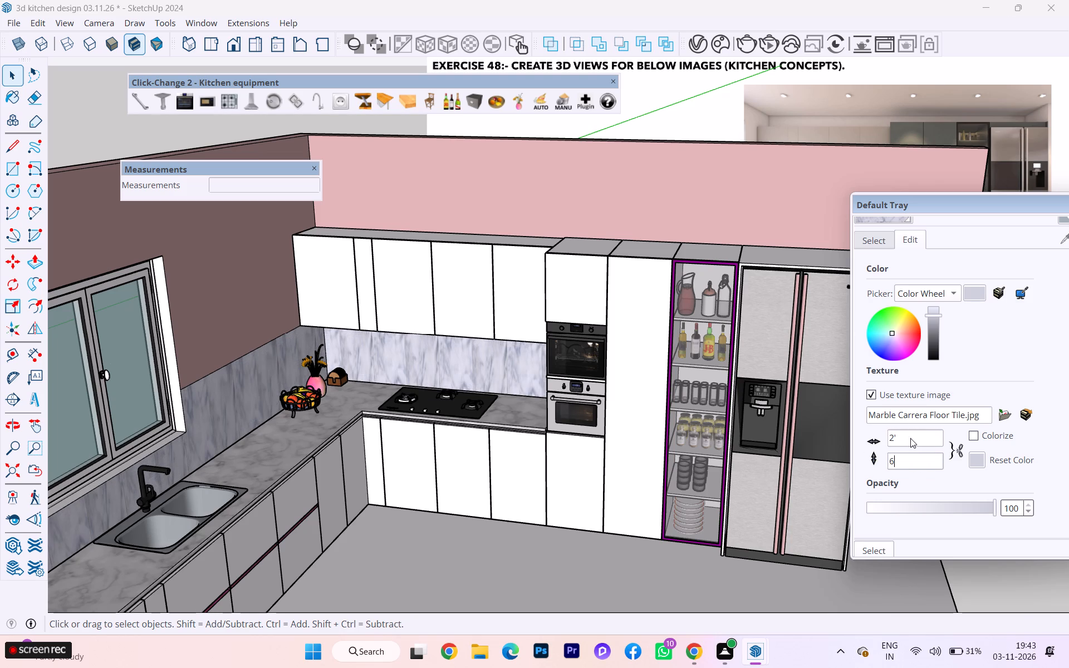
{"action": "key", "text": "BackSpace"}
{"action": "type", "text": "2'"}
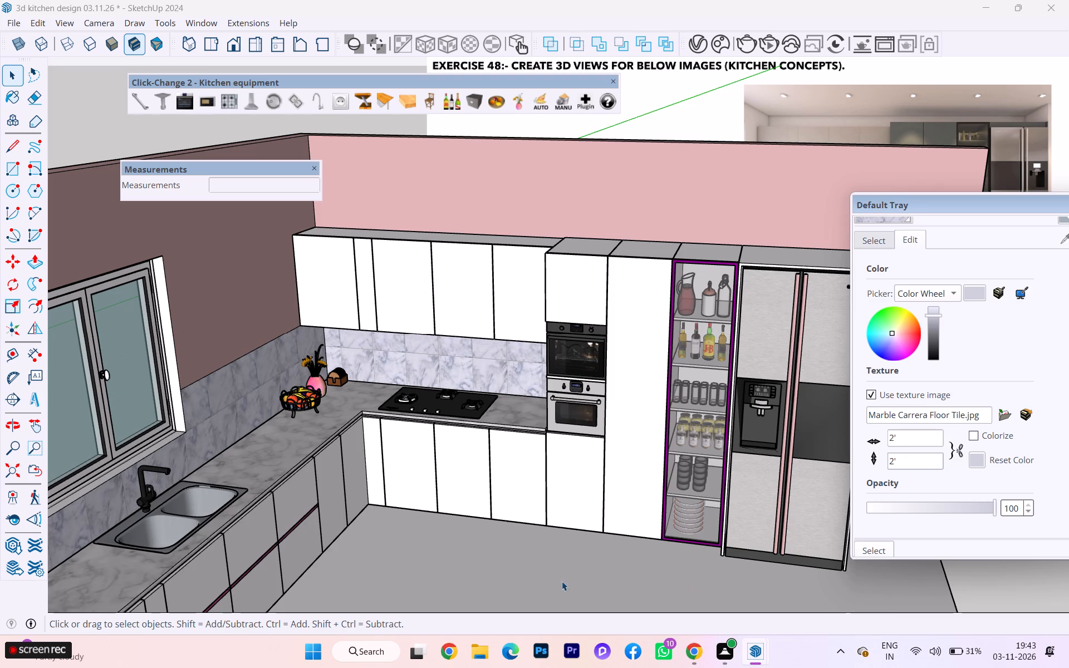
{"action": "left_click", "coordinate": [562, 581]}
Lock the aspect ratio of the marble texture so its width and height change together.
{"action": "scroll", "coordinate": [439, 373], "scroll_direction": "up", "scroll_amount": 3}
{"action": "scroll", "coordinate": [441, 371], "scroll_direction": "down", "scroll_amount": 1}
{"action": "scroll", "coordinate": [442, 371], "scroll_direction": "up", "scroll_amount": 2}
{"action": "scroll", "coordinate": [537, 342], "scroll_direction": "up", "scroll_amount": 2}
{"action": "scroll", "coordinate": [539, 342], "scroll_direction": "down", "scroll_amount": 1}
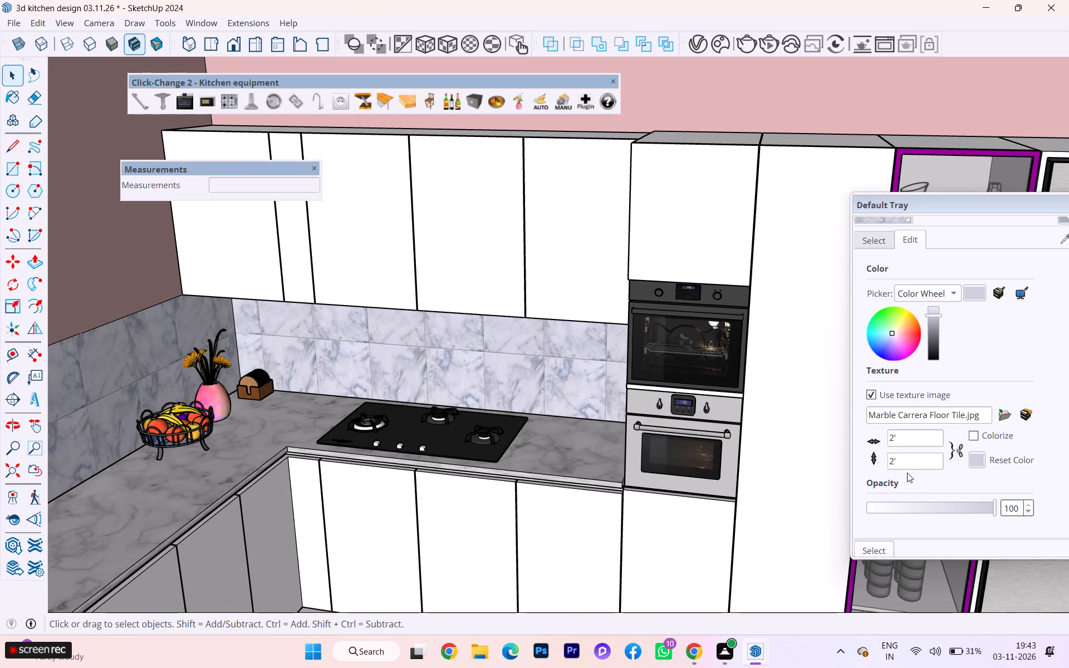
{"action": "left_click", "coordinate": [907, 463]}
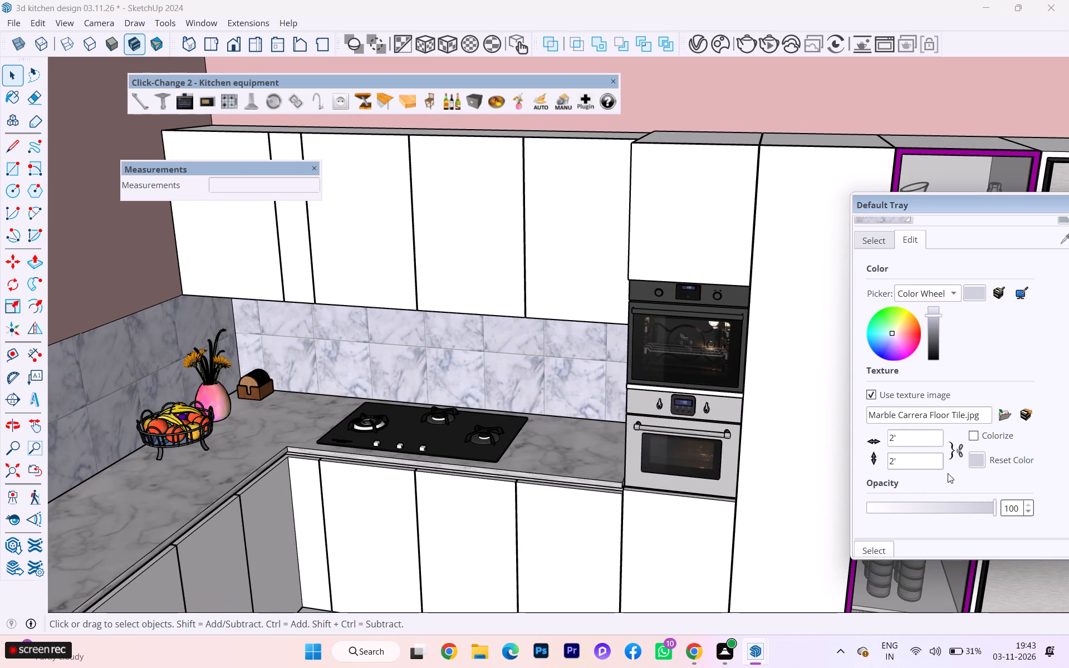
{"action": "left_click", "coordinate": [960, 446]}
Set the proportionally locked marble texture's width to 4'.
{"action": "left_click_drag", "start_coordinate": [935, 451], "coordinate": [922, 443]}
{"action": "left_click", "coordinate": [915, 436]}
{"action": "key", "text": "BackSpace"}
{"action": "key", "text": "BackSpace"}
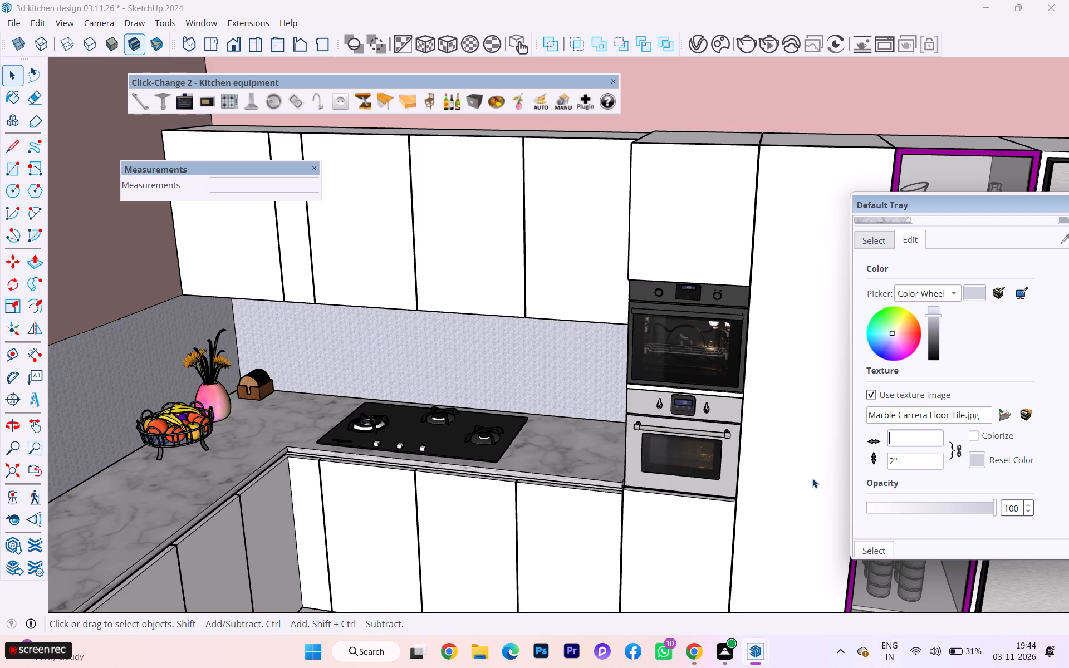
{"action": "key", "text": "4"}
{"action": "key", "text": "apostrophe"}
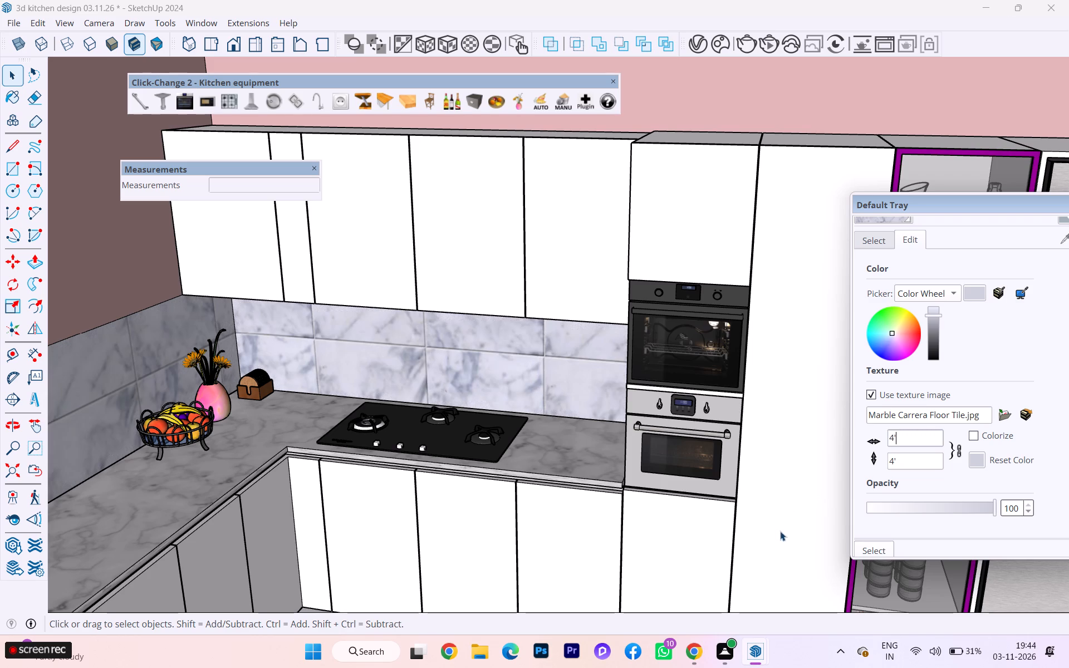
Set the proportionally locked marble texture's height to 2'.
{"action": "double_click", "coordinate": [925, 459]}
{"action": "key", "text": "BackSpace"}
{"action": "key", "text": "BackSpace"}
{"action": "type", "text": "2'"}
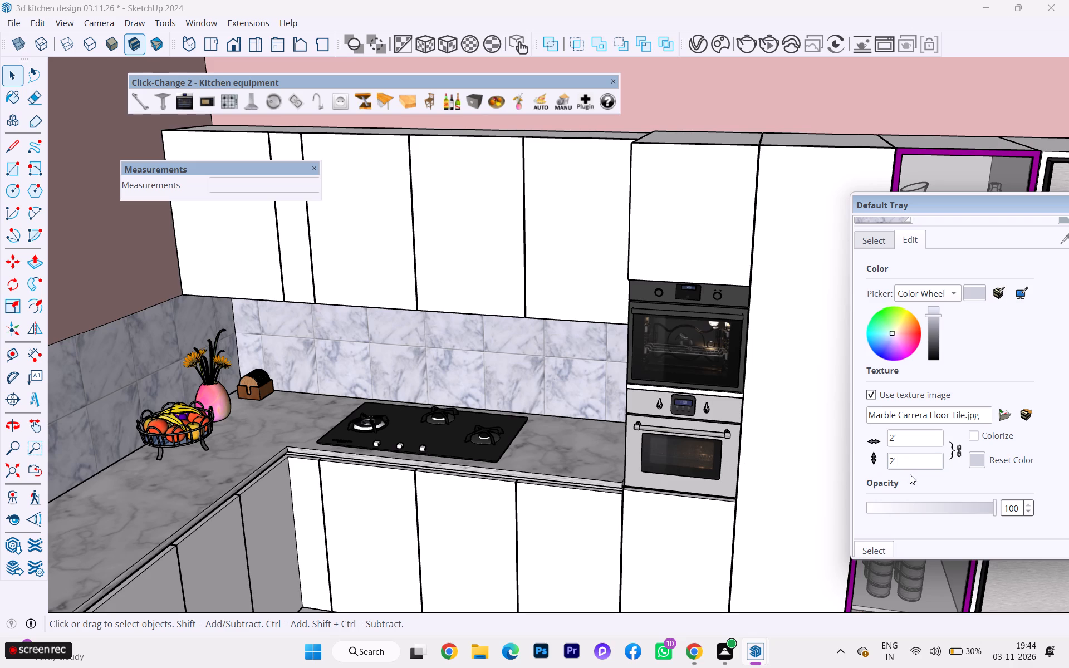
{"action": "left_click", "coordinate": [909, 468]}
Examine the resized marble tiles on the backsplash behind the hob and beside the window.
{"action": "scroll", "coordinate": [415, 360], "scroll_direction": "down", "scroll_amount": 3}
{"action": "scroll", "coordinate": [415, 360], "scroll_direction": "up", "scroll_amount": 3}
{"action": "scroll", "coordinate": [415, 360], "scroll_direction": "down", "scroll_amount": 3}
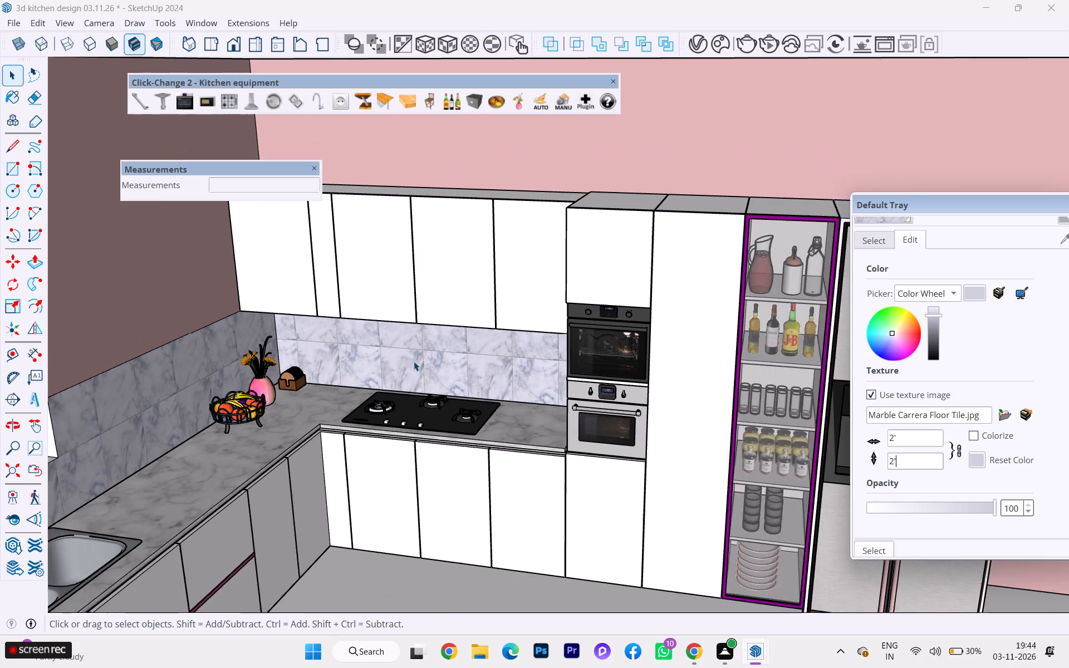
{"action": "scroll", "coordinate": [528, 333], "scroll_direction": "down", "scroll_amount": 3}
{"action": "scroll", "coordinate": [528, 333], "scroll_direction": "up", "scroll_amount": 3}
{"action": "scroll", "coordinate": [528, 333], "scroll_direction": "down", "scroll_amount": 7}
{"action": "scroll", "coordinate": [534, 344], "scroll_direction": "up", "scroll_amount": 5}
{"action": "scroll", "coordinate": [562, 348], "scroll_direction": "down", "scroll_amount": 1}
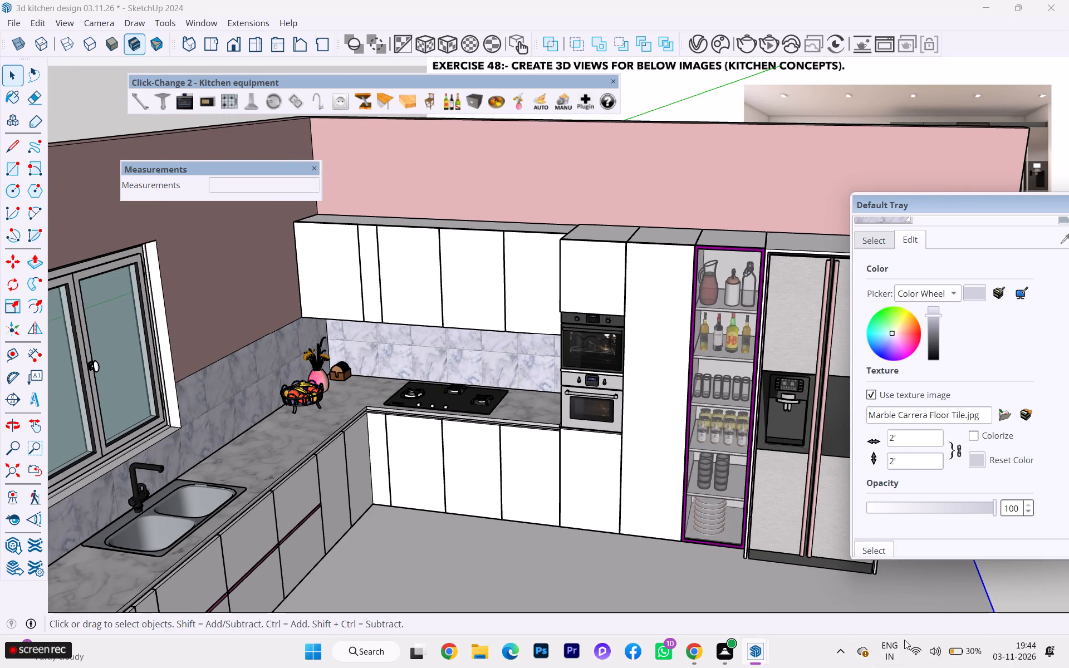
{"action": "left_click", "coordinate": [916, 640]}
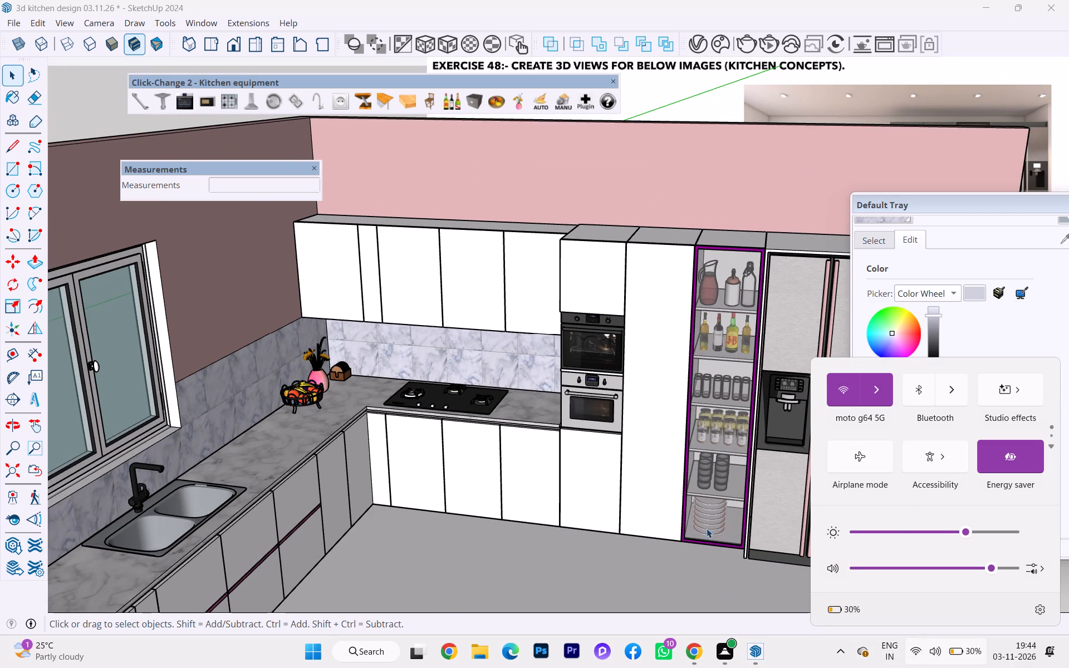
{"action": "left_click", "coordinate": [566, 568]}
Examine the marble tiling along both kitchen walls, from the whole room down to the sink and corner.
{"action": "scroll", "coordinate": [587, 340], "scroll_direction": "down", "scroll_amount": 7}
{"action": "middle_click_drag", "start_coordinate": [669, 412], "coordinate": [443, 471]}
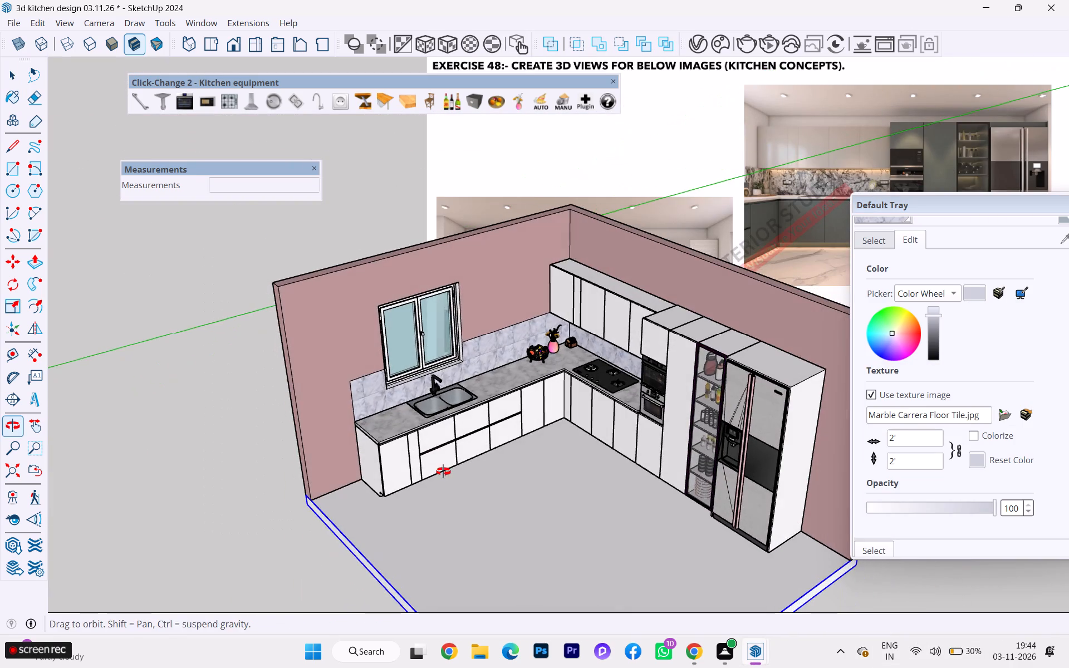
{"action": "middle_click_drag", "start_coordinate": [443, 471], "coordinate": [443, 471]}
{"action": "scroll", "coordinate": [567, 437], "scroll_direction": "up", "scroll_amount": 5}
{"action": "scroll", "coordinate": [578, 435], "scroll_direction": "down", "scroll_amount": 2}
{"action": "scroll", "coordinate": [578, 435], "scroll_direction": "up", "scroll_amount": 1}
{"action": "scroll", "coordinate": [452, 329], "scroll_direction": "up", "scroll_amount": 4}
{"action": "scroll", "coordinate": [517, 340], "scroll_direction": "up", "scroll_amount": 4}
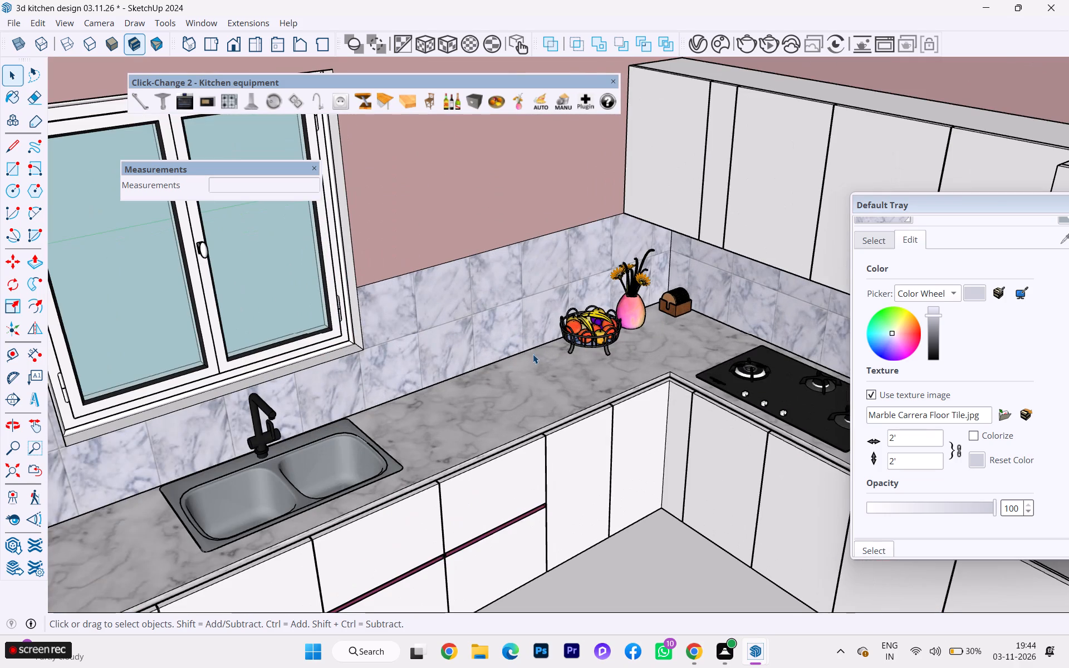
{"action": "scroll", "coordinate": [463, 323], "scroll_direction": "down", "scroll_amount": 3}
{"action": "scroll", "coordinate": [787, 301], "scroll_direction": "down", "scroll_amount": 1}
{"action": "scroll", "coordinate": [530, 322], "scroll_direction": "down", "scroll_amount": 2}
{"action": "scroll", "coordinate": [489, 325], "scroll_direction": "up", "scroll_amount": 1}
{"action": "scroll", "coordinate": [484, 326], "scroll_direction": "down", "scroll_amount": 2}
{"action": "scroll", "coordinate": [326, 354], "scroll_direction": "down", "scroll_amount": 3}
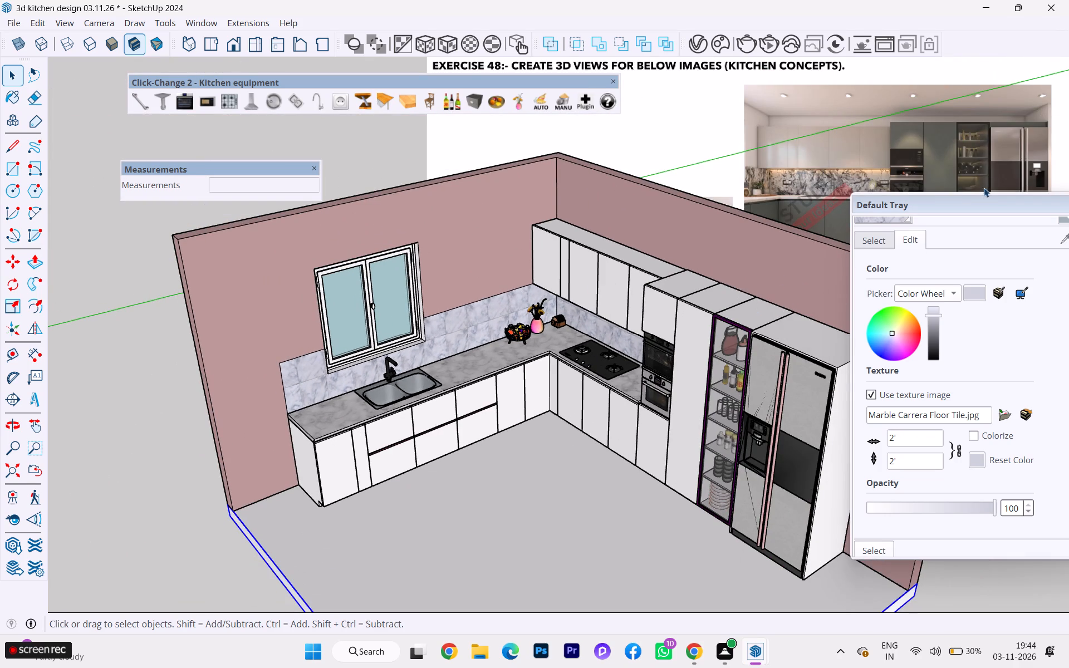
Paint the room group with the black sunburst-patterned tile from the Tile materials.
{"action": "left_click_drag", "start_coordinate": [974, 201], "coordinate": [924, 129]}
{"action": "scroll", "coordinate": [469, 219], "scroll_direction": "down", "scroll_amount": 1}
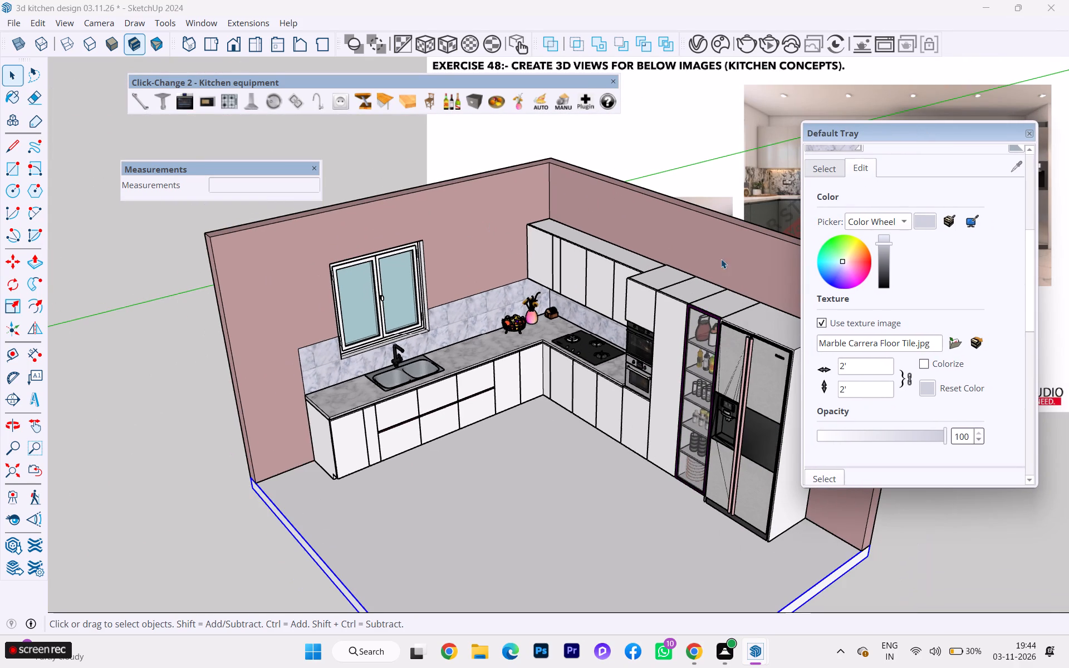
{"action": "left_click", "coordinate": [826, 171]}
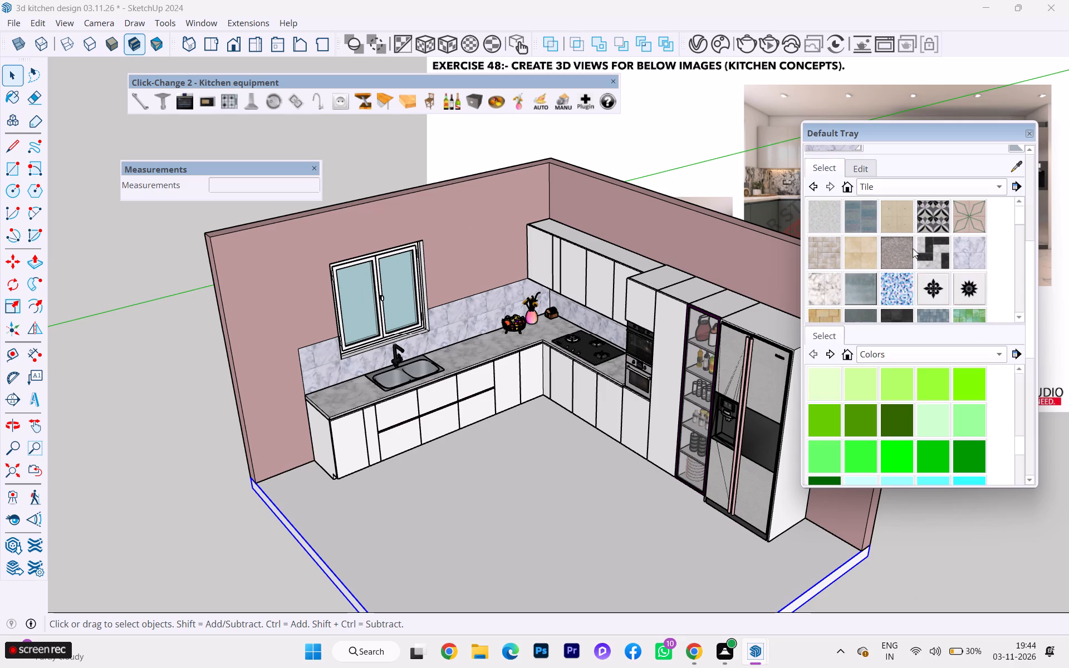
{"action": "scroll", "coordinate": [894, 318], "scroll_direction": "down", "scroll_amount": 1}
{"action": "scroll", "coordinate": [837, 283], "scroll_direction": "down", "scroll_amount": 1}
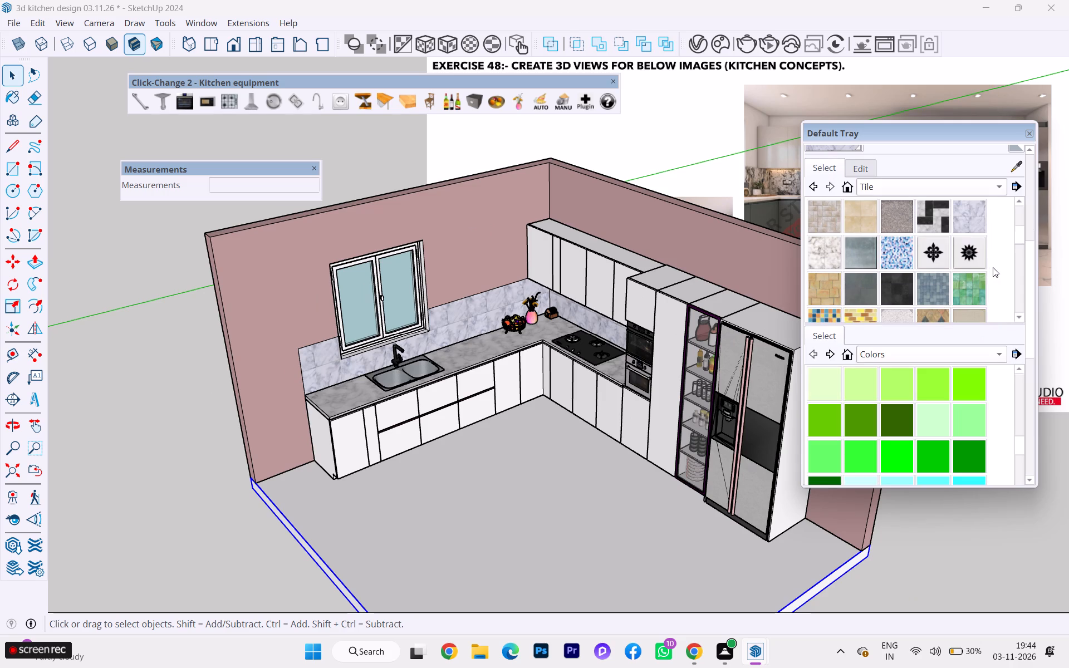
{"action": "scroll", "coordinate": [993, 267], "scroll_direction": "down", "scroll_amount": 4}
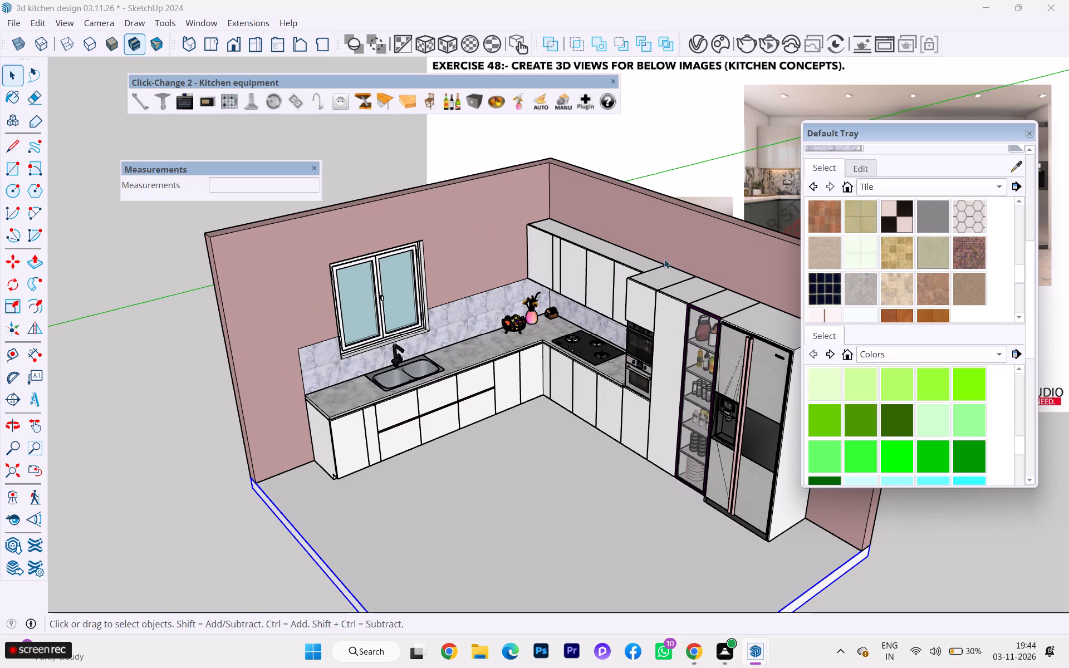
{"action": "scroll", "coordinate": [474, 305], "scroll_direction": "down", "scroll_amount": 2}
{"action": "scroll", "coordinate": [933, 276], "scroll_direction": "down", "scroll_amount": 4}
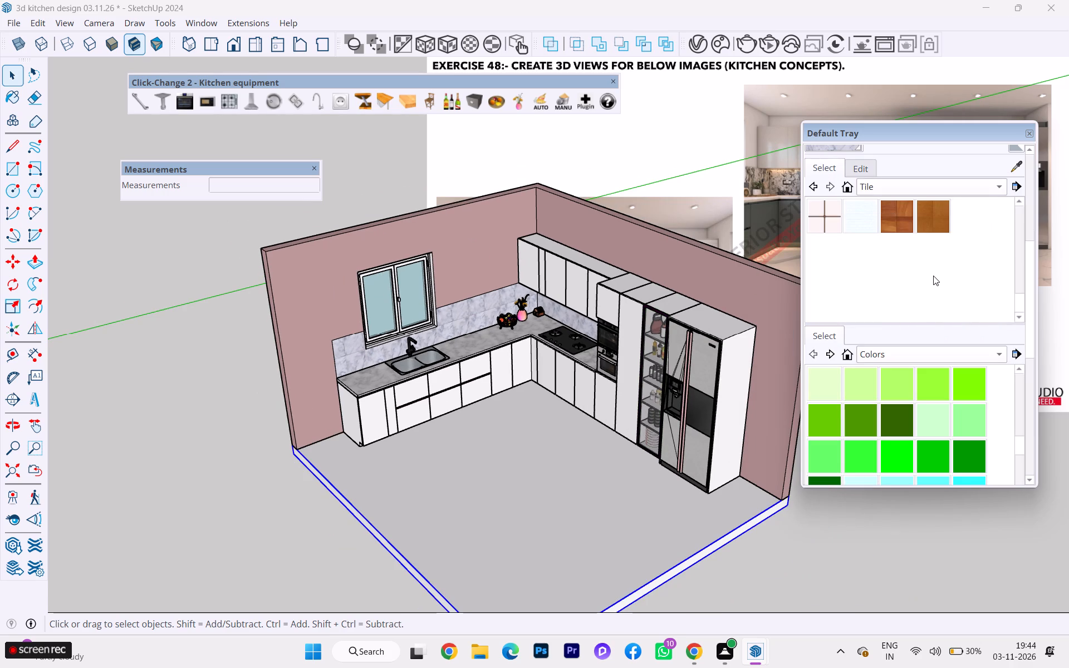
{"action": "scroll", "coordinate": [933, 276], "scroll_direction": "up", "scroll_amount": 6}
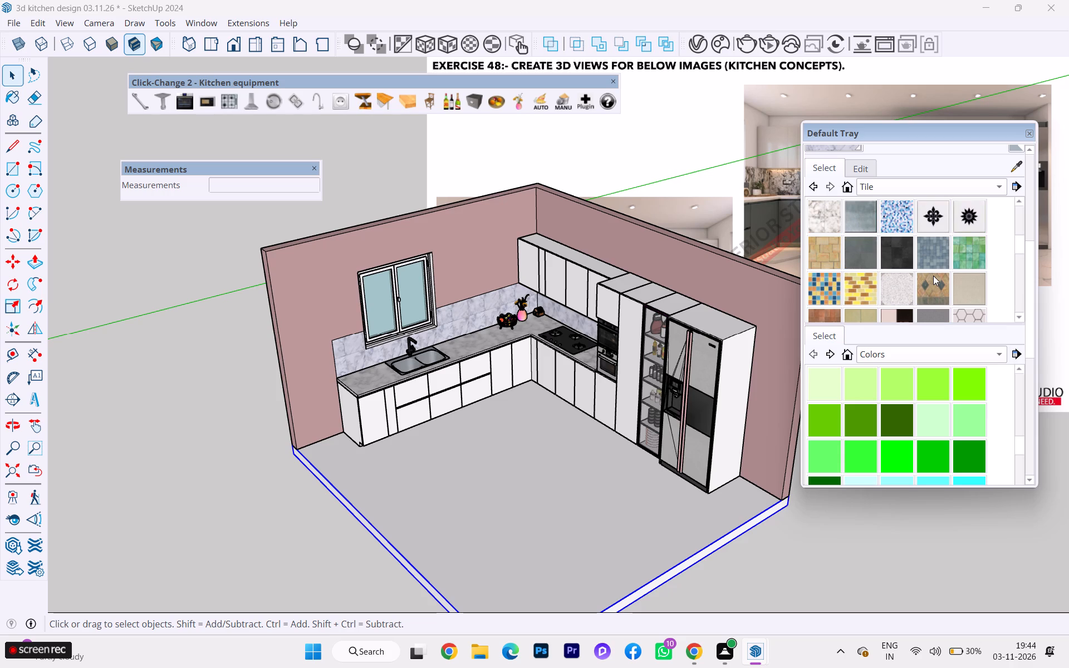
{"action": "scroll", "coordinate": [910, 265], "scroll_direction": "up", "scroll_amount": 1}
{"action": "left_click", "coordinate": [973, 247]}
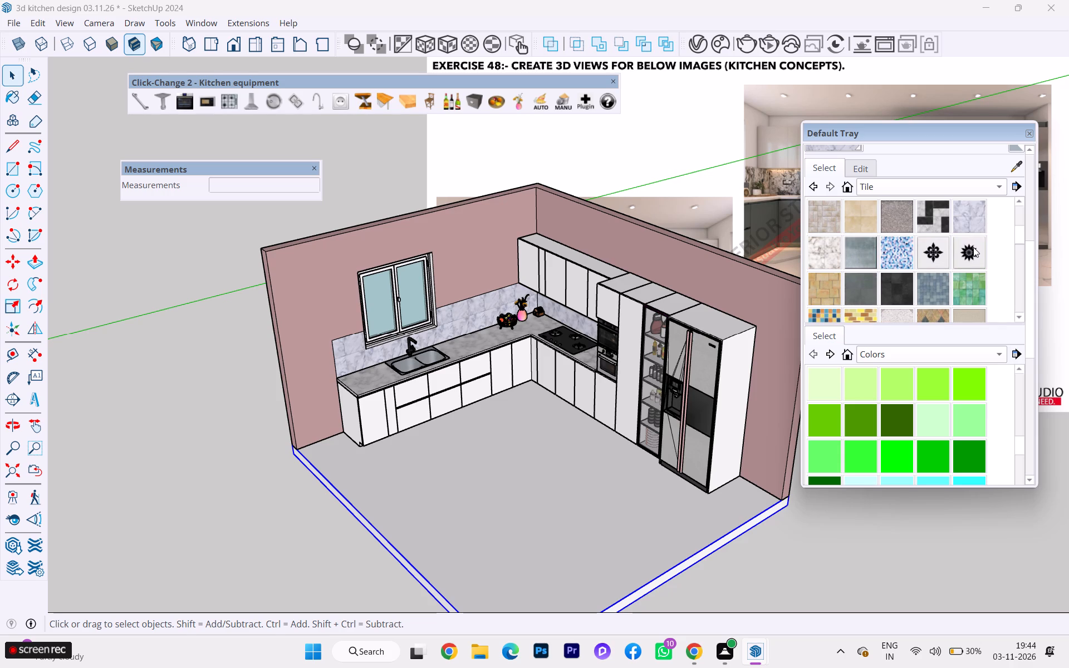
{"action": "left_click", "coordinate": [479, 305]}
Open the room group and remove the marble material from the backsplash face on the window wall.
{"action": "scroll", "coordinate": [504, 305], "scroll_direction": "up", "scroll_amount": 6}
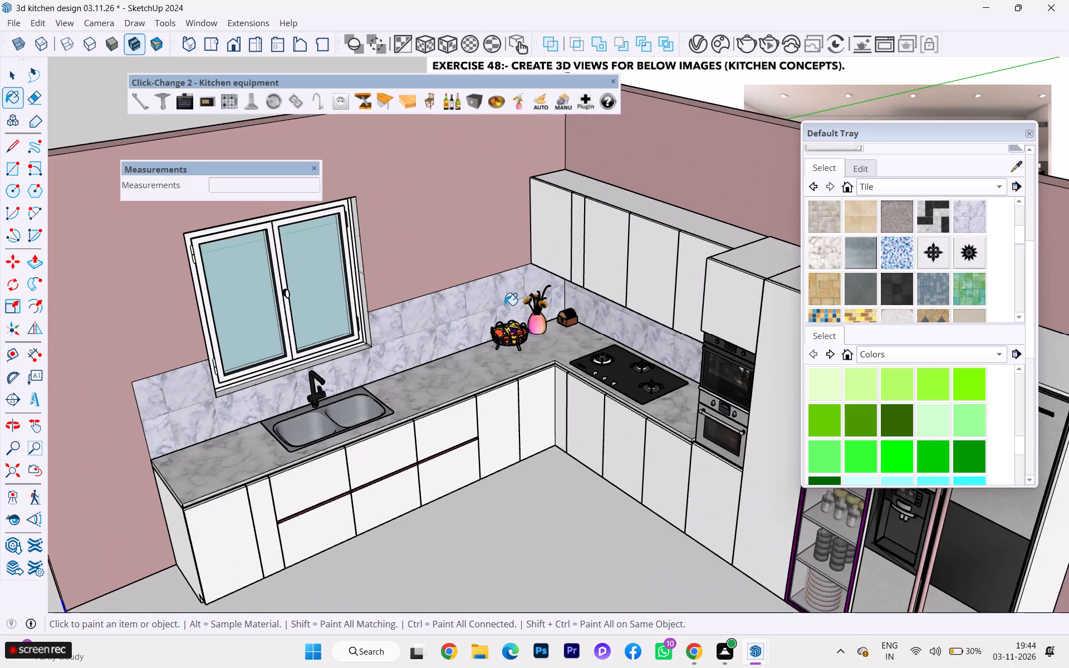
{"action": "scroll", "coordinate": [490, 305], "scroll_direction": "up", "scroll_amount": 1}
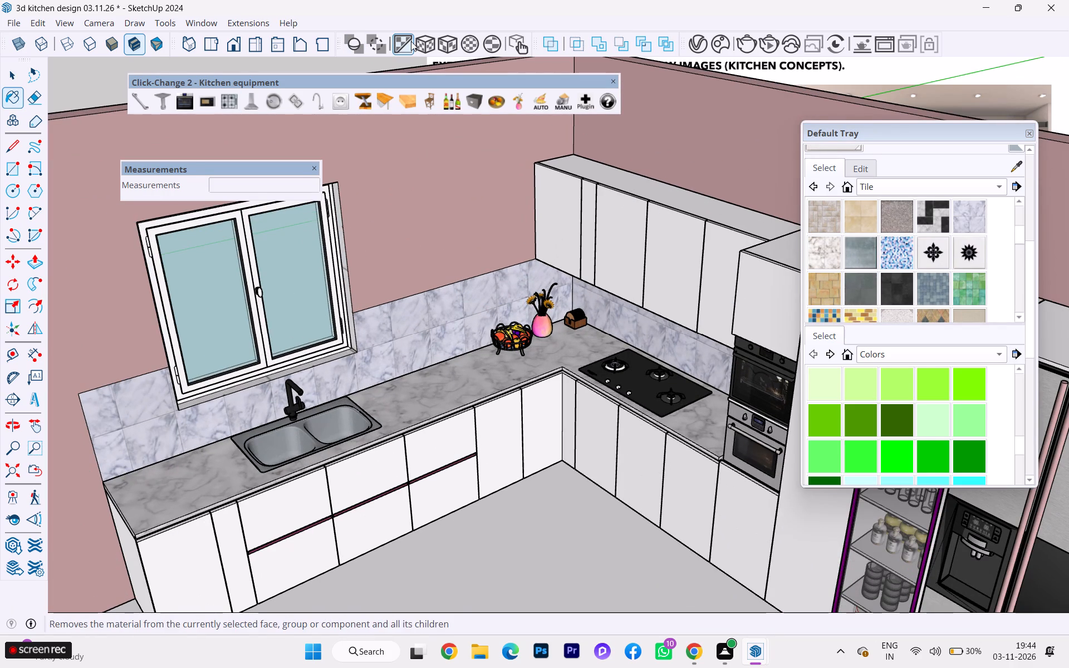
{"action": "left_click", "coordinate": [15, 72]}
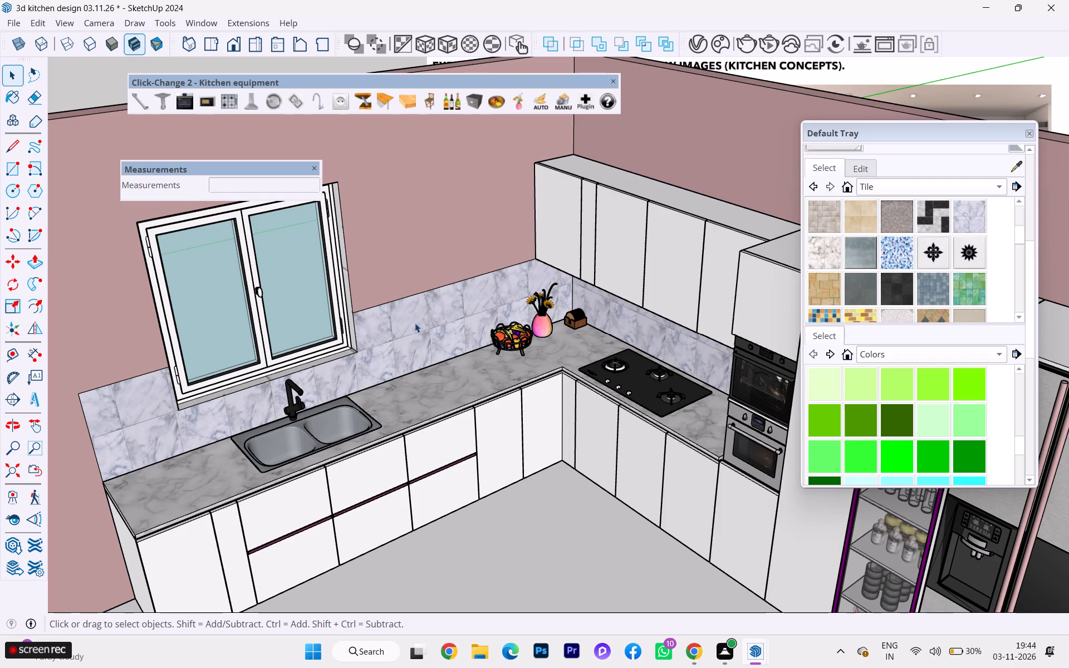
{"action": "left_click", "coordinate": [415, 323]}
{"action": "triple_click", "coordinate": [433, 330]}
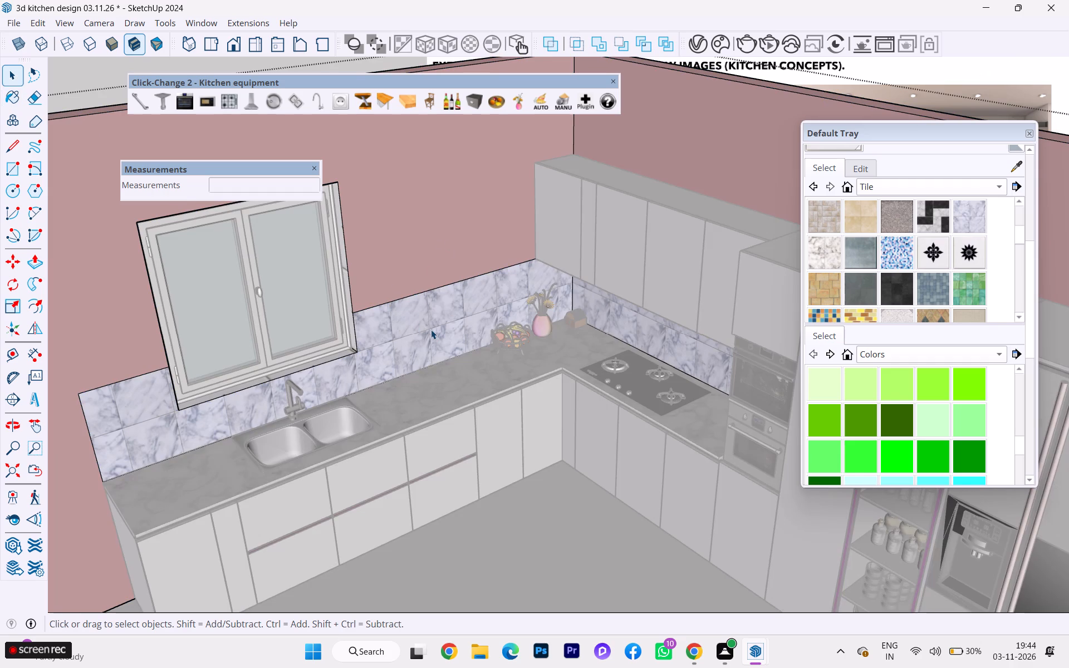
{"action": "left_click", "coordinate": [431, 330]}
{"action": "left_click", "coordinate": [408, 46]}
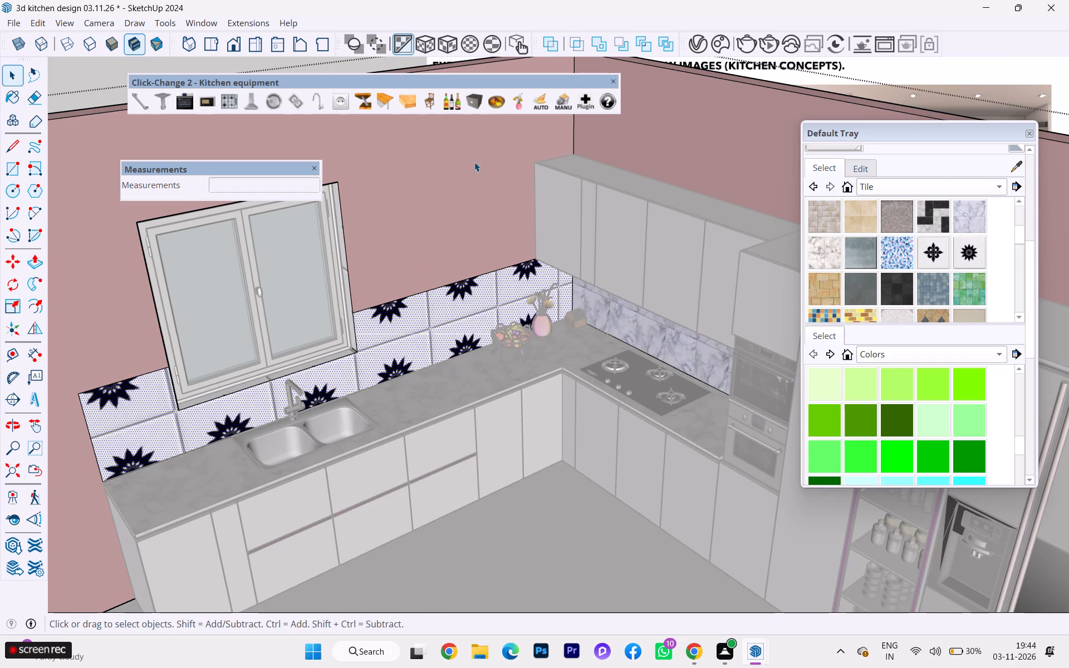
Remove the marble material from the backsplash face on the hob wall.
{"action": "left_click", "coordinate": [640, 327]}
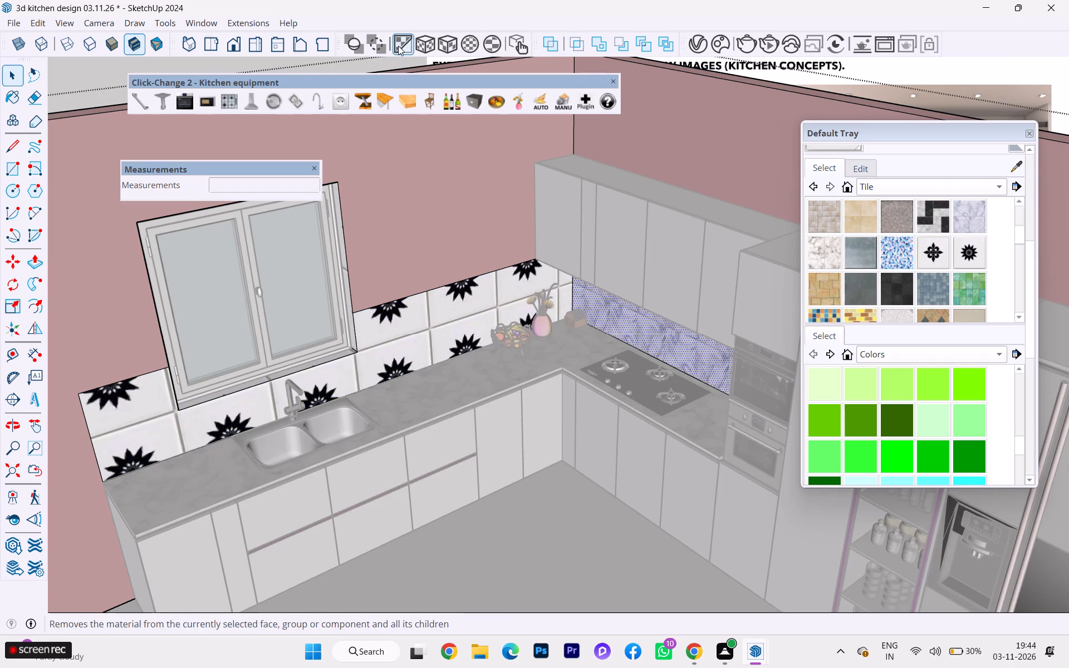
{"action": "left_click", "coordinate": [399, 45]}
Set the texture size of the Ornate Tile 02 backsplash material to 1'.
{"action": "scroll", "coordinate": [467, 318], "scroll_direction": "down", "scroll_amount": 1}
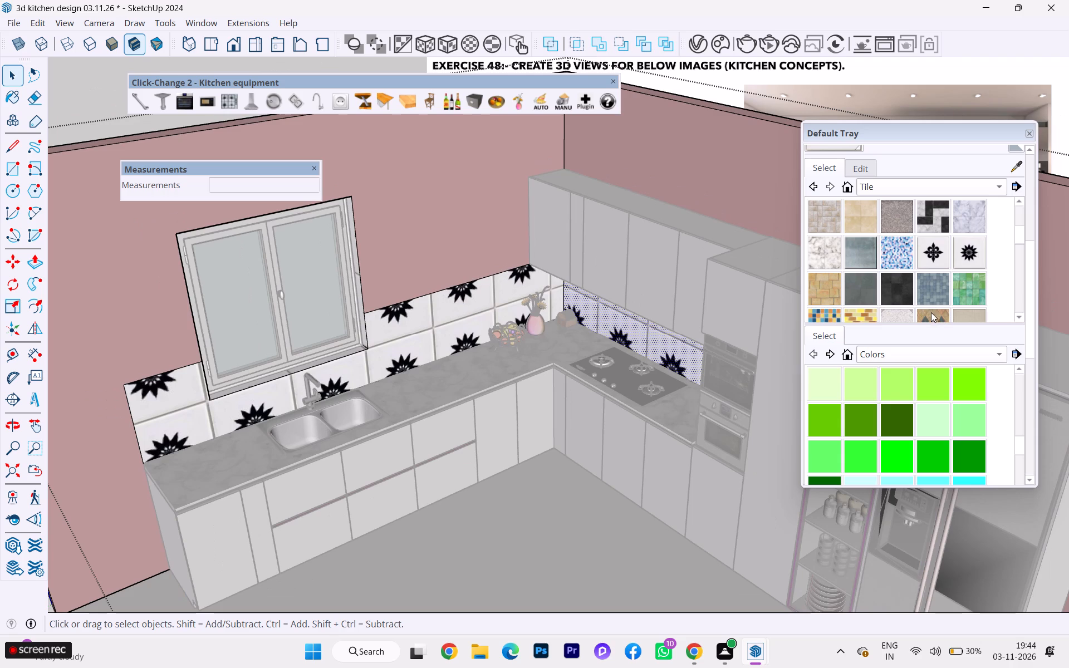
{"action": "left_click", "coordinate": [457, 341]}
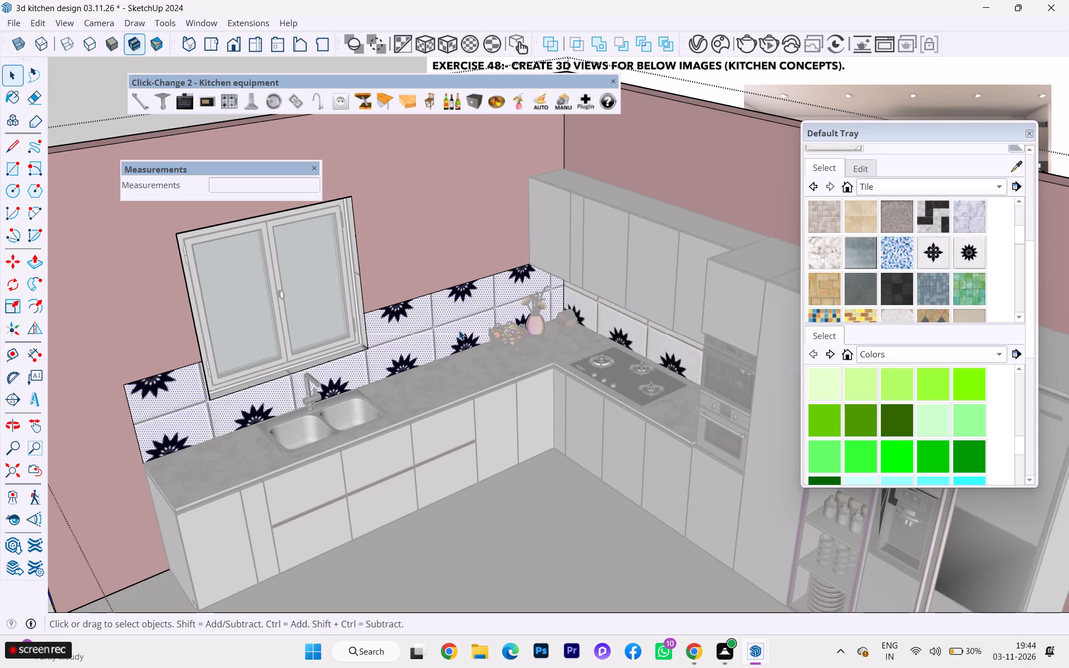
{"action": "left_click", "coordinate": [857, 161]}
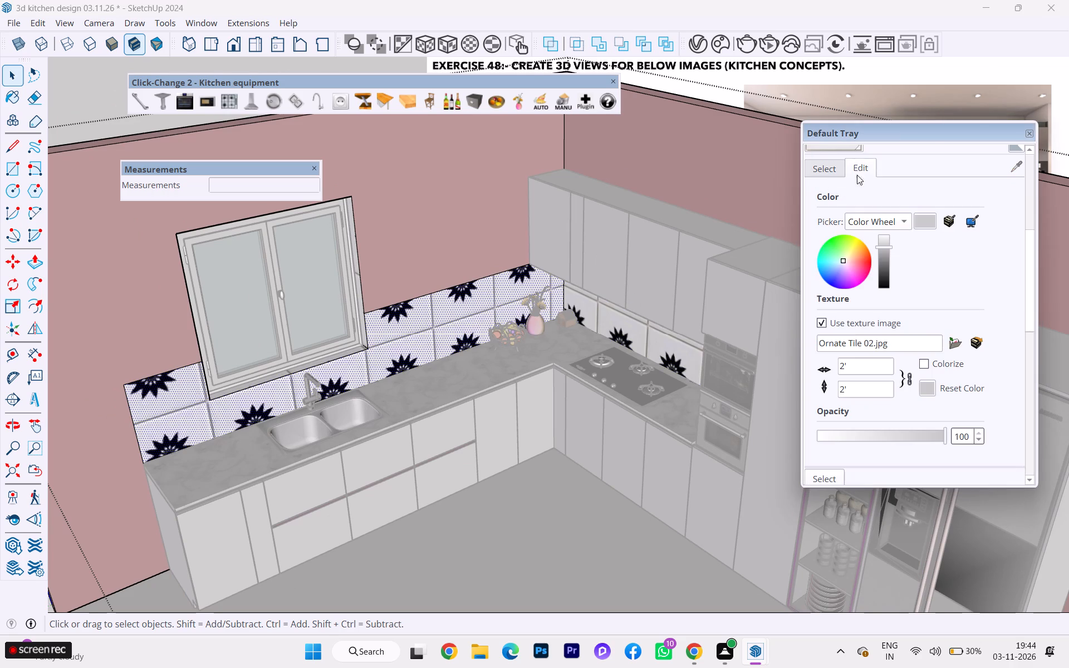
{"action": "left_click", "coordinate": [859, 371]}
{"action": "key", "text": "BackSpace"}
{"action": "key", "text": "BackSpace"}
{"action": "key", "text": "1"}
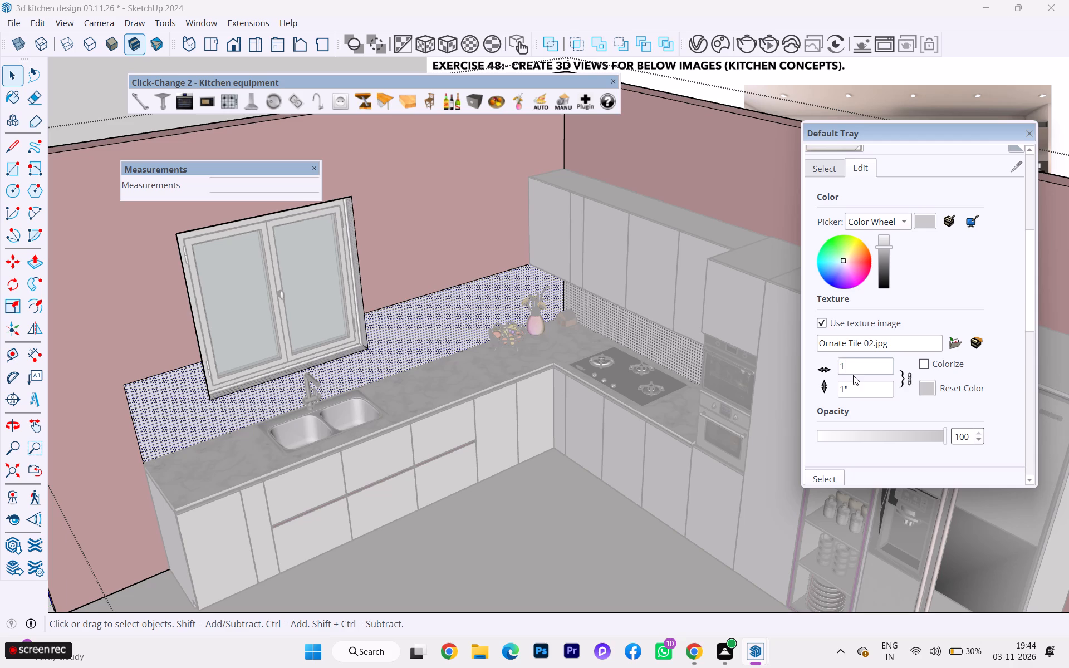
{"action": "key", "text": "apostrophe"}
{"action": "left_click", "coordinate": [502, 483]}
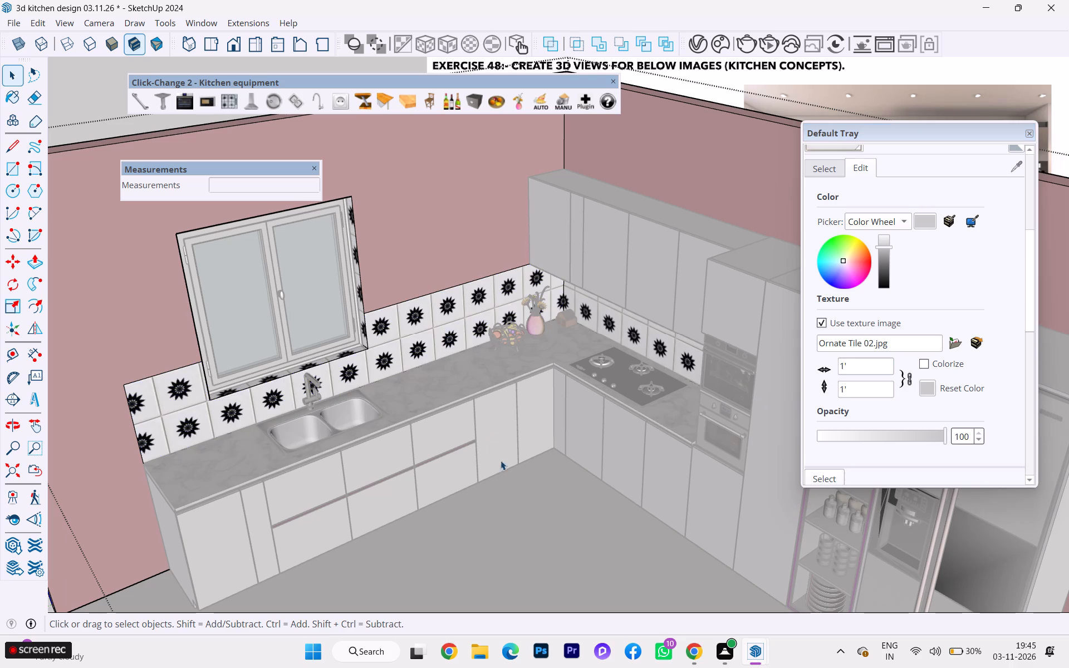
Examine the resized sunburst tiles along both kitchen walls and around the window.
{"action": "scroll", "coordinate": [340, 294], "scroll_direction": "up", "scroll_amount": 2}
{"action": "scroll", "coordinate": [340, 294], "scroll_direction": "down", "scroll_amount": 1}
{"action": "scroll", "coordinate": [340, 294], "scroll_direction": "up", "scroll_amount": 2}
{"action": "scroll", "coordinate": [374, 291], "scroll_direction": "down", "scroll_amount": 1}
{"action": "scroll", "coordinate": [374, 291], "scroll_direction": "up", "scroll_amount": 3}
{"action": "scroll", "coordinate": [388, 288], "scroll_direction": "down", "scroll_amount": 9}
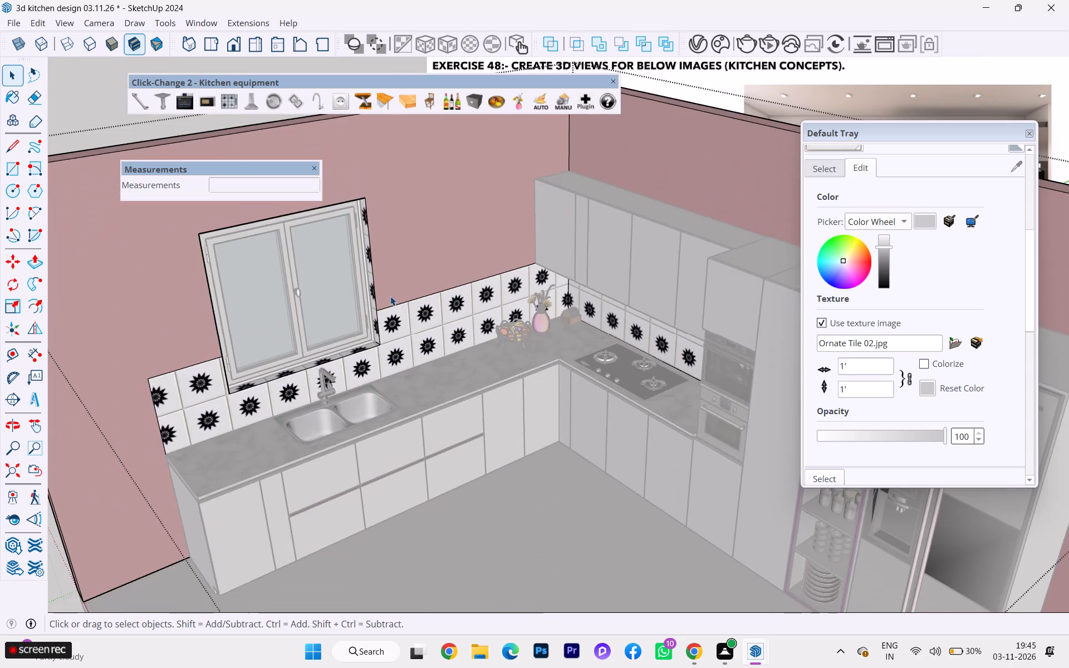
{"action": "scroll", "coordinate": [390, 296], "scroll_direction": "down", "scroll_amount": 2}
{"action": "scroll", "coordinate": [454, 376], "scroll_direction": "down", "scroll_amount": 1}
{"action": "middle_click_drag", "start_coordinate": [459, 372], "coordinate": [628, 266]}
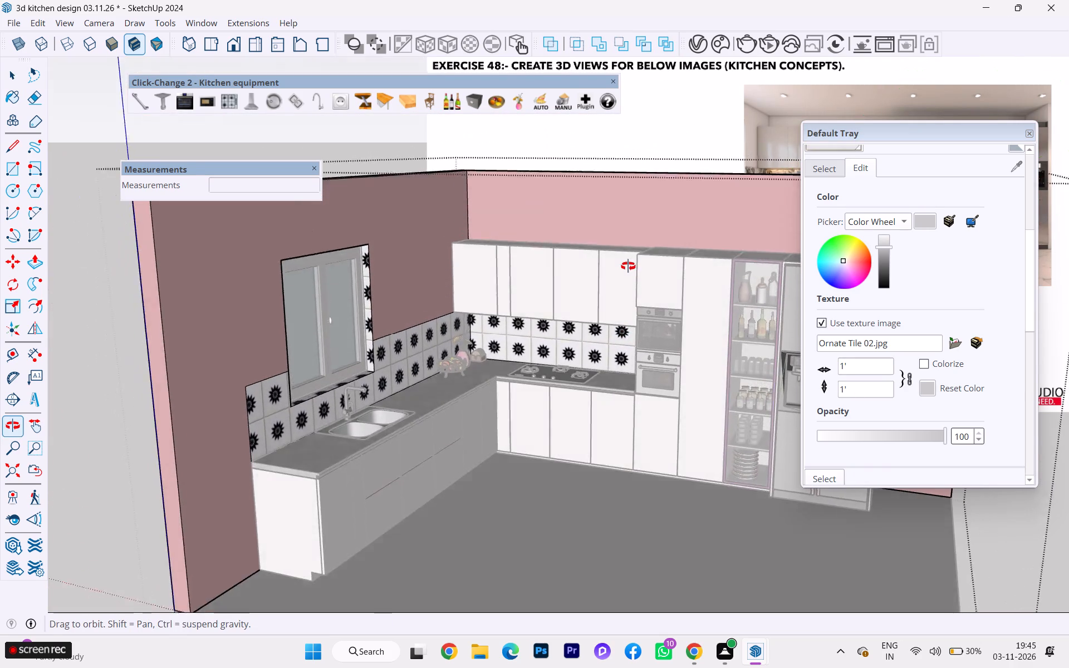
{"action": "middle_click_drag", "start_coordinate": [628, 266], "coordinate": [560, 273]}
{"action": "left_click", "coordinate": [87, 264]}
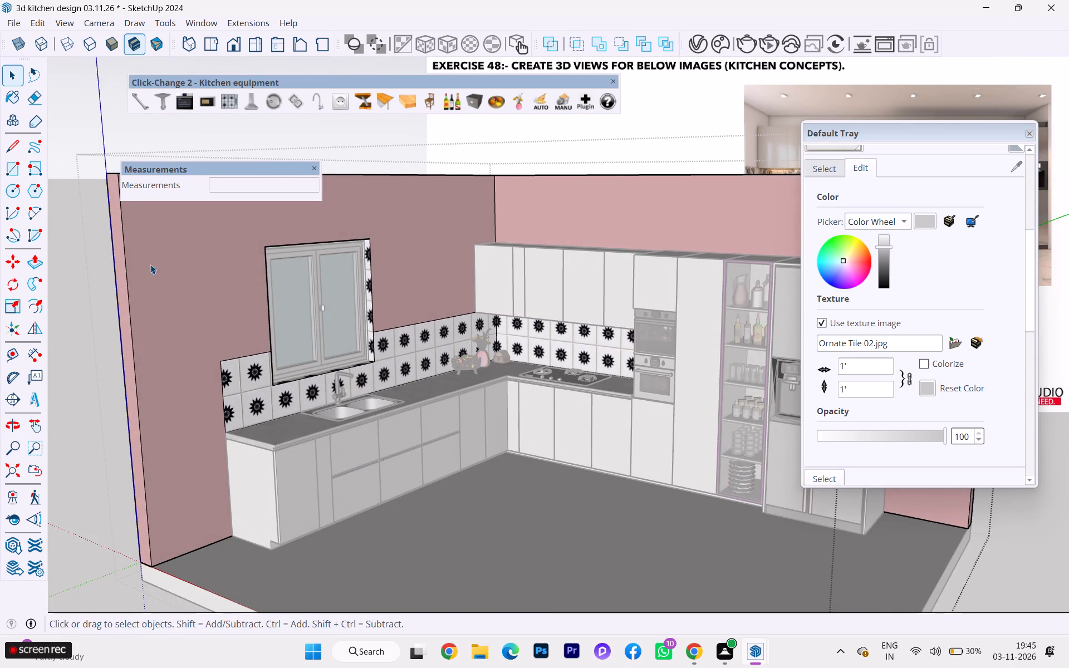
{"action": "left_click", "coordinate": [67, 292]}
{"action": "scroll", "coordinate": [444, 435], "scroll_direction": "down", "scroll_amount": 1}
{"action": "scroll", "coordinate": [445, 435], "scroll_direction": "up", "scroll_amount": 2}
{"action": "scroll", "coordinate": [450, 433], "scroll_direction": "down", "scroll_amount": 1}
{"action": "scroll", "coordinate": [451, 431], "scroll_direction": "up", "scroll_amount": 2}
{"action": "scroll", "coordinate": [440, 367], "scroll_direction": "up", "scroll_amount": 1}
{"action": "scroll", "coordinate": [432, 360], "scroll_direction": "down", "scroll_amount": 5}
{"action": "scroll", "coordinate": [431, 358], "scroll_direction": "up", "scroll_amount": 4}
{"action": "scroll", "coordinate": [367, 278], "scroll_direction": "down", "scroll_amount": 1}
{"action": "scroll", "coordinate": [367, 278], "scroll_direction": "up", "scroll_amount": 3}
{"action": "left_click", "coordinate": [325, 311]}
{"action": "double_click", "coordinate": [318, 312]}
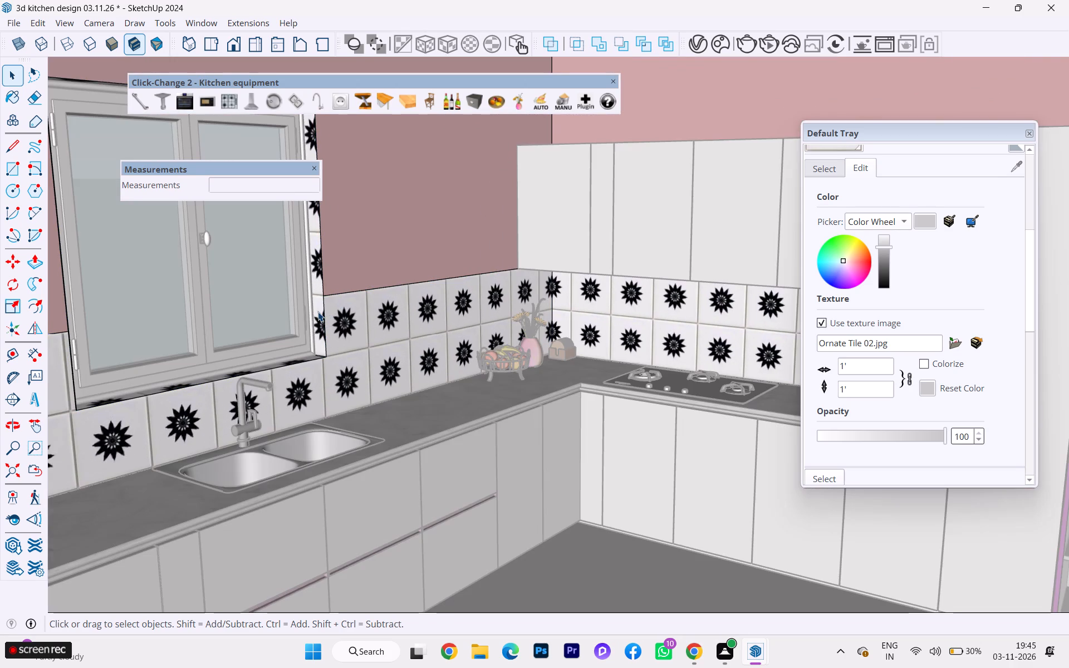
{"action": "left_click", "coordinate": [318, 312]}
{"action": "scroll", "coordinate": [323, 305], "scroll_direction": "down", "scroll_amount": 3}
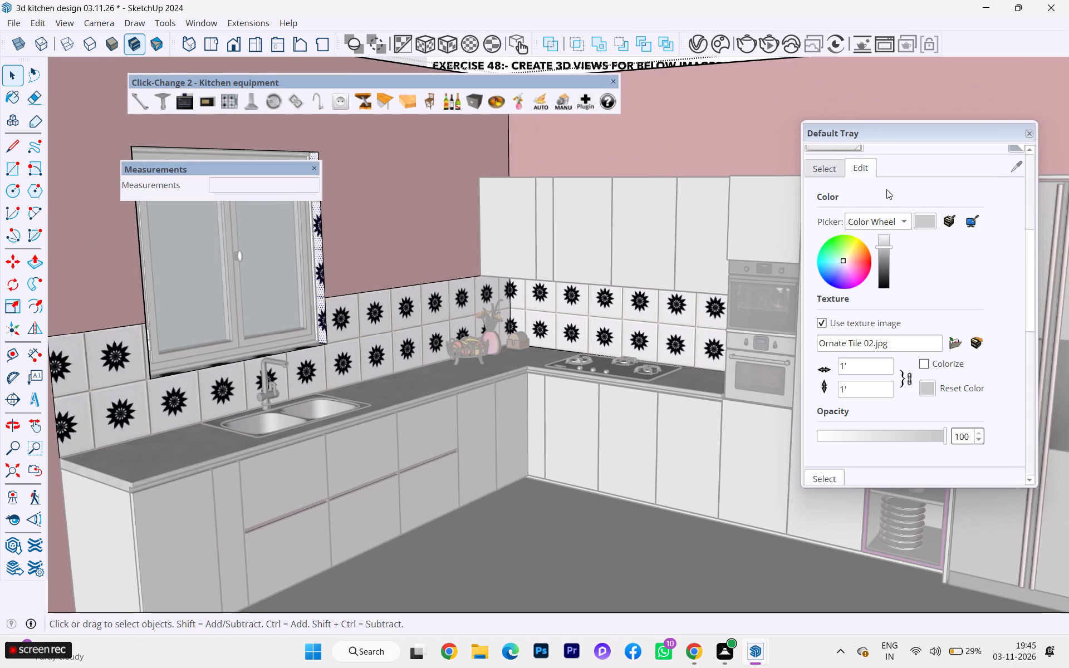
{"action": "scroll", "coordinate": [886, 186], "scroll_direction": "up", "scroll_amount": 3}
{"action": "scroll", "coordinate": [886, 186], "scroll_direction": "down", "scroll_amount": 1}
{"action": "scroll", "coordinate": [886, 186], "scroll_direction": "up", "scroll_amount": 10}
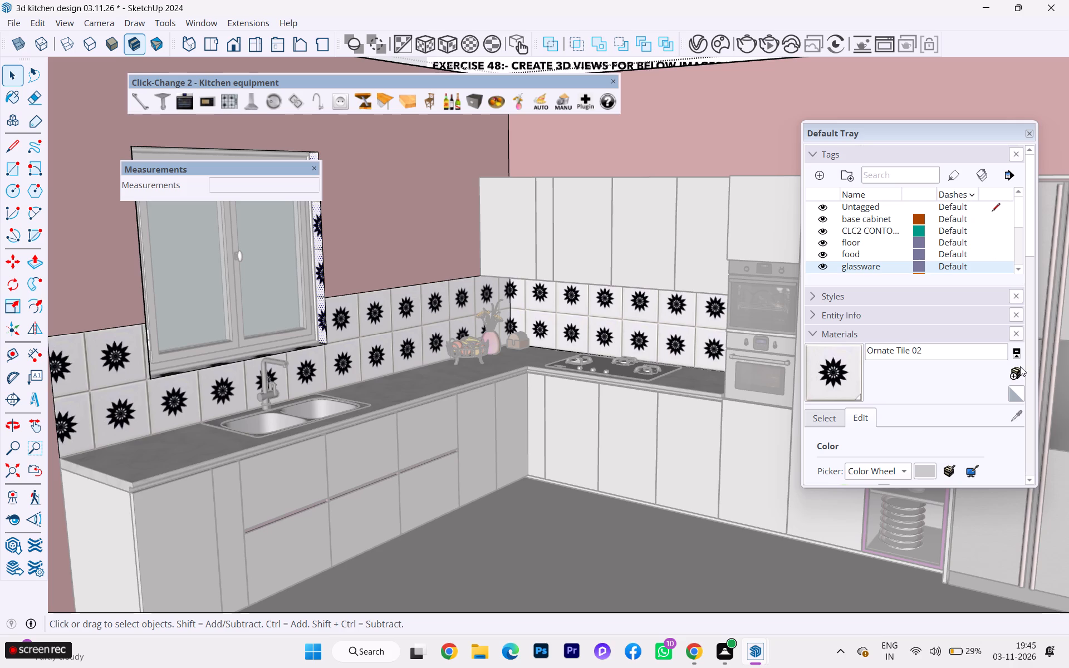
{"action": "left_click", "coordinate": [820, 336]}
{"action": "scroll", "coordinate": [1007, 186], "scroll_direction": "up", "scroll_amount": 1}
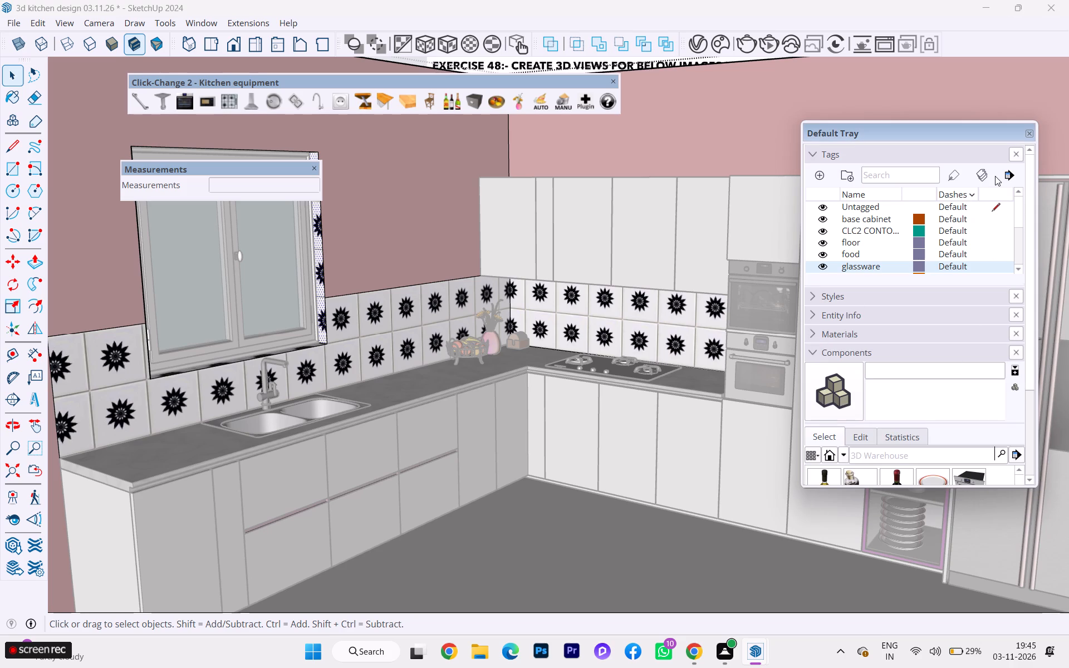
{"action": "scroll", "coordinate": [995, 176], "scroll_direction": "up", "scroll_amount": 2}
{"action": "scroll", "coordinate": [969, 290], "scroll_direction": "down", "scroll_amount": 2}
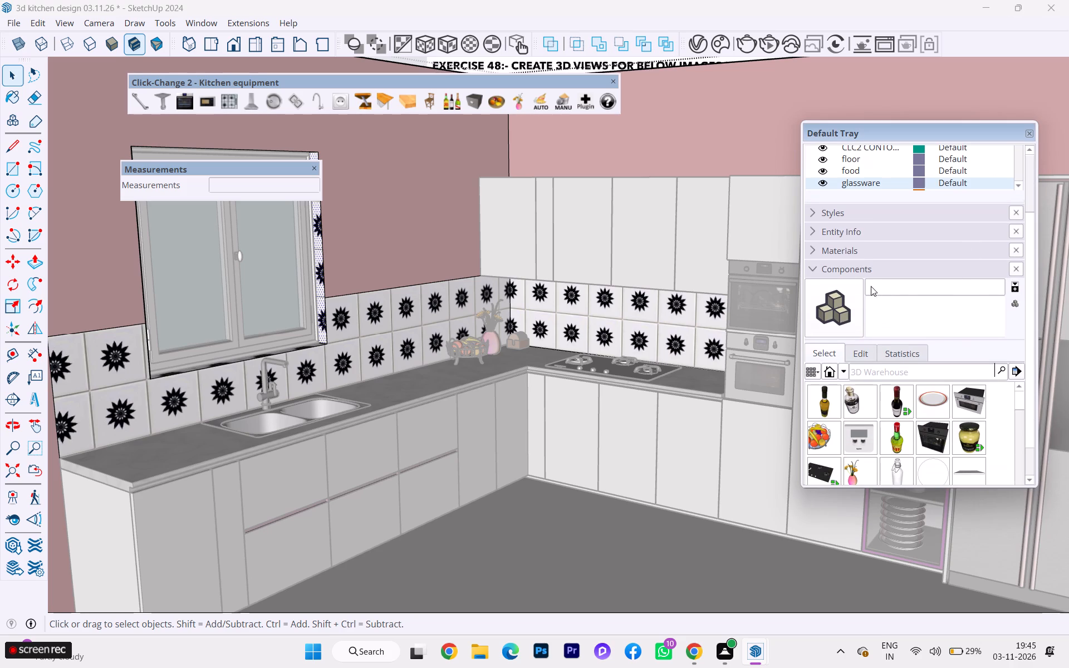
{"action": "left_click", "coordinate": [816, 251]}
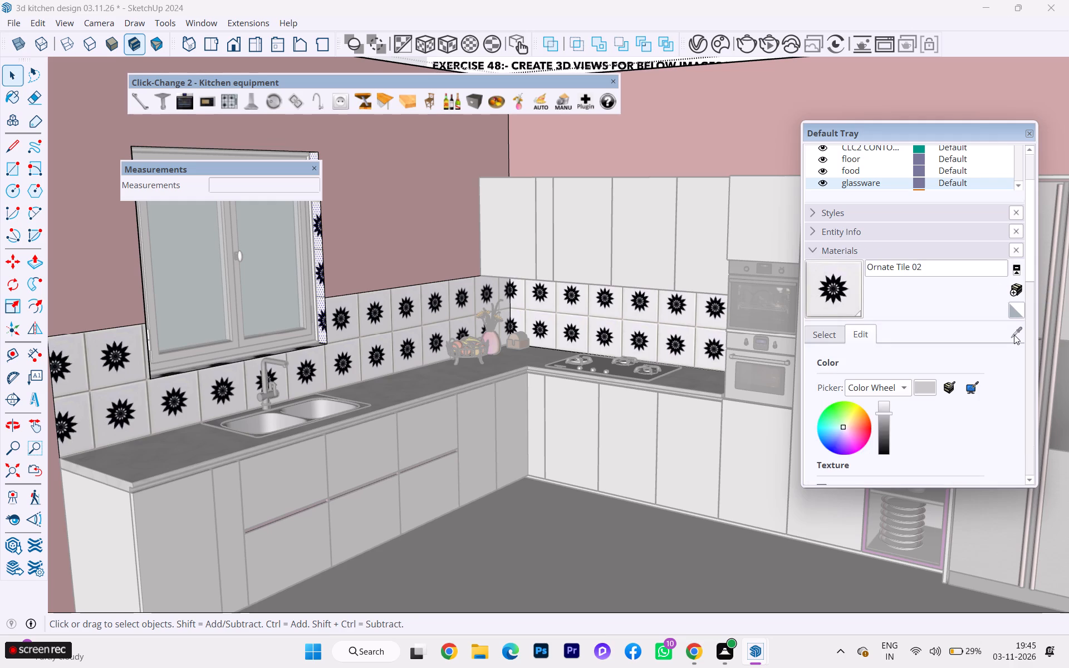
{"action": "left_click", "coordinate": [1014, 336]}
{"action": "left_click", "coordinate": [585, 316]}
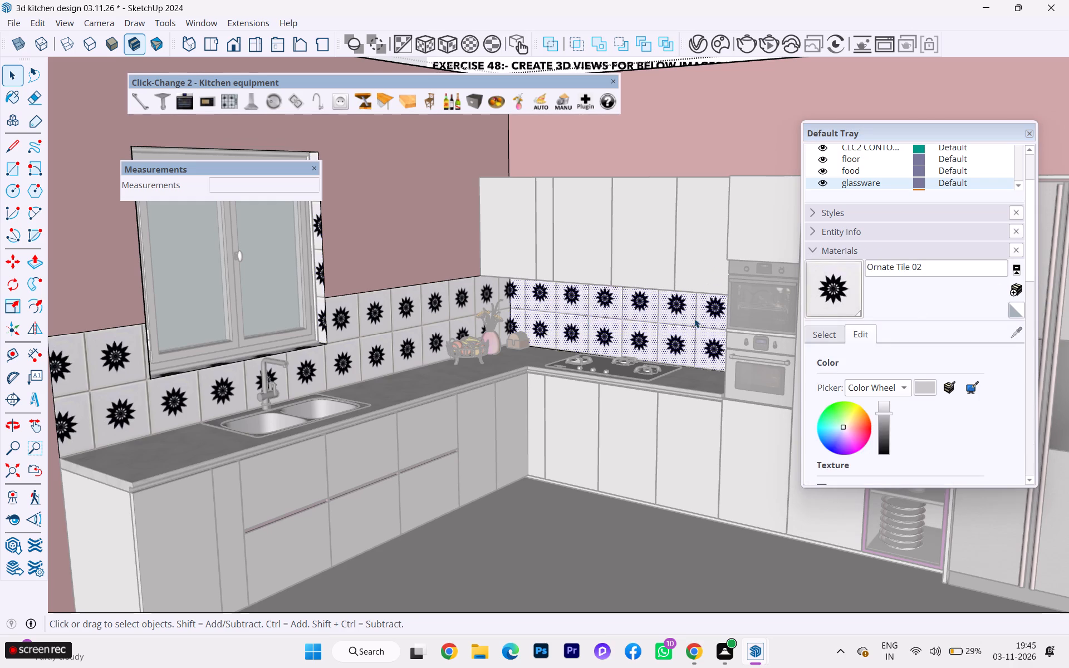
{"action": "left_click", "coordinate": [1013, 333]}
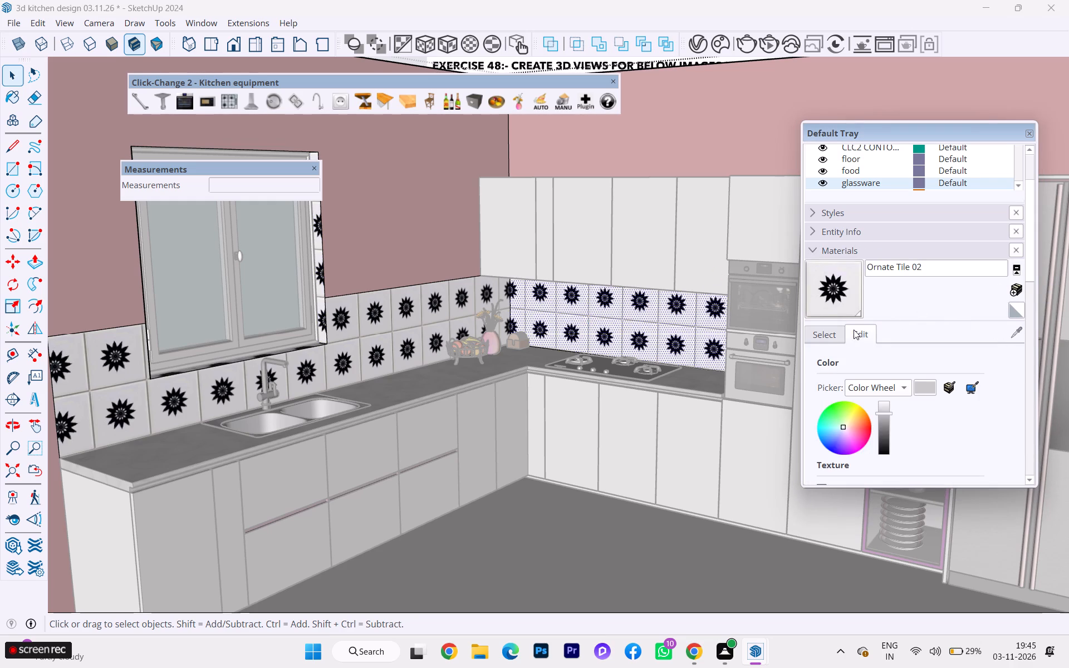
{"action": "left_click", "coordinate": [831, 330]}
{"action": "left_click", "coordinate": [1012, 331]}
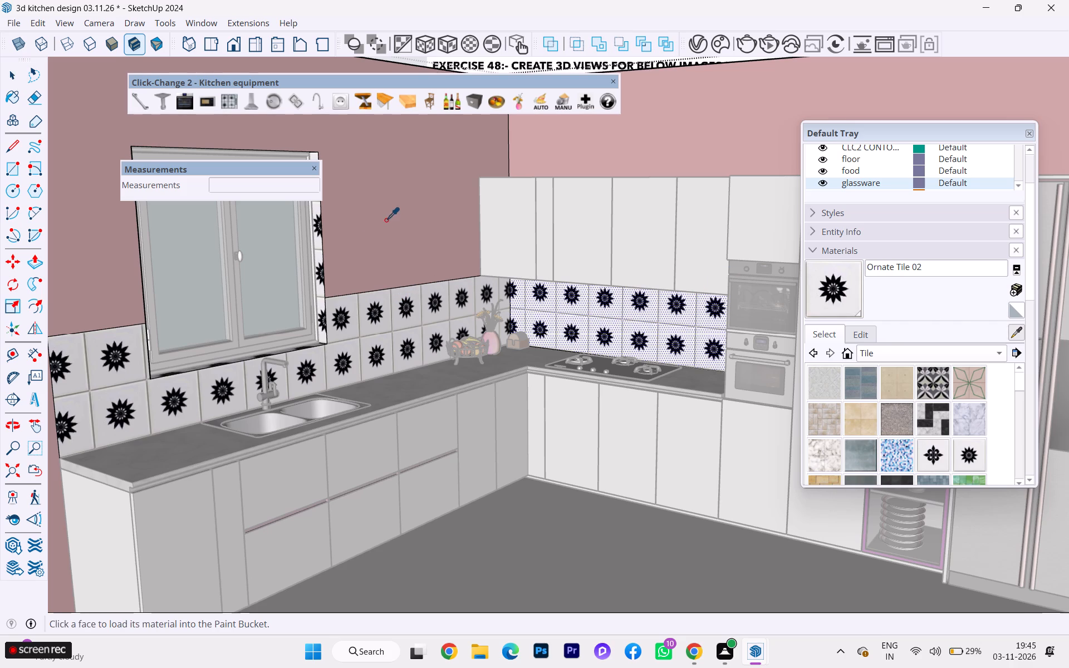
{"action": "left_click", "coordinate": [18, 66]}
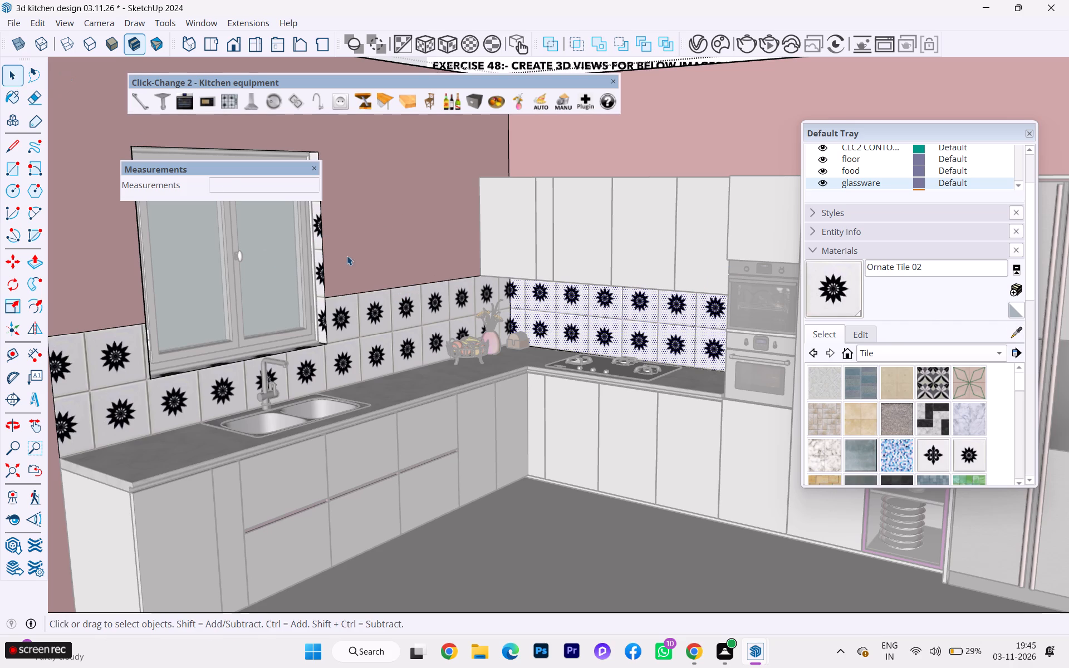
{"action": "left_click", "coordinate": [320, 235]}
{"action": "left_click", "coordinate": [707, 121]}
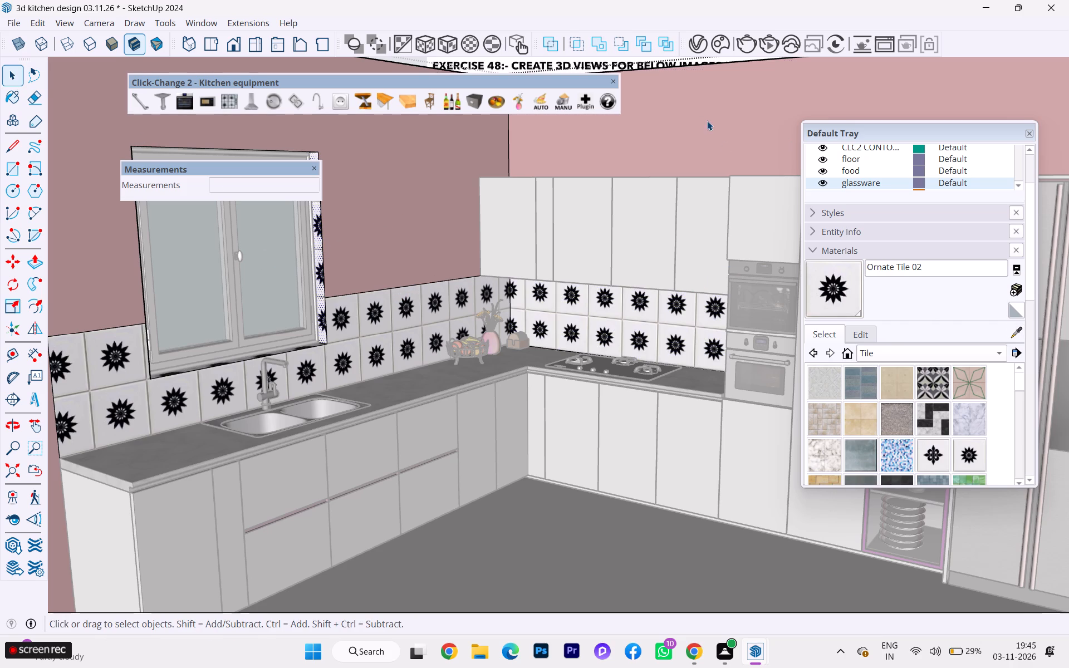
Move the Measurements box clear of the kitchen model and close the room group.
{"action": "scroll", "coordinate": [508, 217], "scroll_direction": "down", "scroll_amount": 5}
{"action": "scroll", "coordinate": [506, 233], "scroll_direction": "up", "scroll_amount": 6}
{"action": "scroll", "coordinate": [506, 244], "scroll_direction": "down", "scroll_amount": 4}
{"action": "scroll", "coordinate": [514, 306], "scroll_direction": "up", "scroll_amount": 1}
{"action": "scroll", "coordinate": [514, 307], "scroll_direction": "down", "scroll_amount": 12}
{"action": "scroll", "coordinate": [513, 315], "scroll_direction": "up", "scroll_amount": 1}
{"action": "scroll", "coordinate": [504, 317], "scroll_direction": "down", "scroll_amount": 1}
{"action": "left_click_drag", "start_coordinate": [266, 163], "coordinate": [248, 116]}
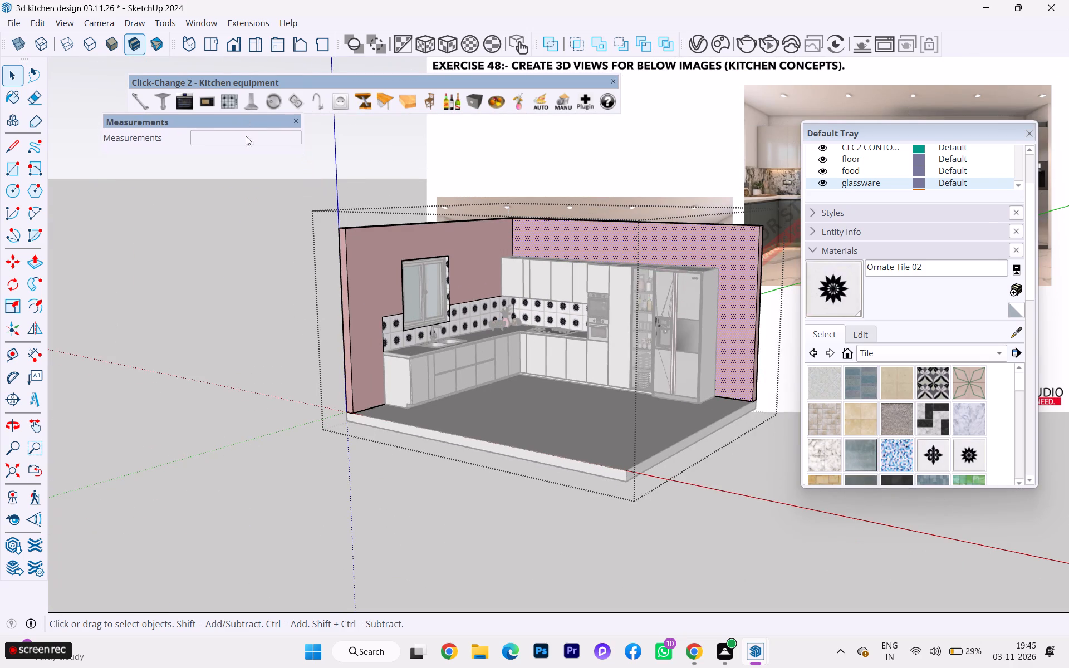
{"action": "left_click", "coordinate": [244, 216]}
Examine the tiled kitchen as a whole and up close around the worktop corner, hob and ovens.
{"action": "scroll", "coordinate": [1068, 194], "scroll_direction": "up", "scroll_amount": 4}
{"action": "scroll", "coordinate": [524, 310], "scroll_direction": "up", "scroll_amount": 1}
{"action": "scroll", "coordinate": [524, 310], "scroll_direction": "down", "scroll_amount": 1}
{"action": "scroll", "coordinate": [525, 313], "scroll_direction": "up", "scroll_amount": 2}
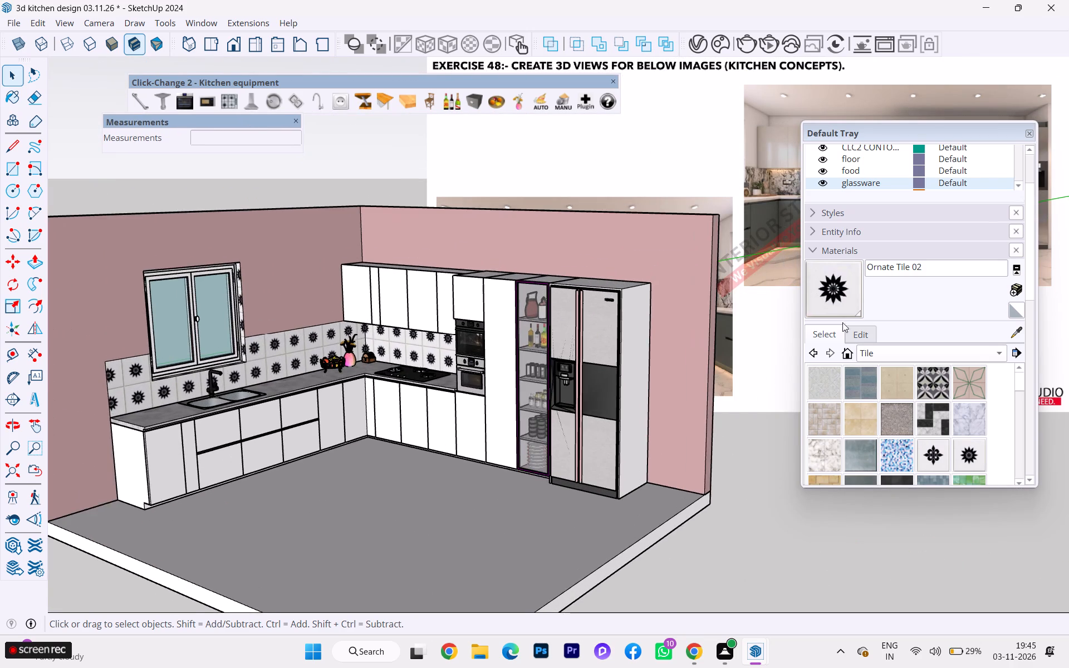
{"action": "scroll", "coordinate": [706, 425], "scroll_direction": "up", "scroll_amount": 1}
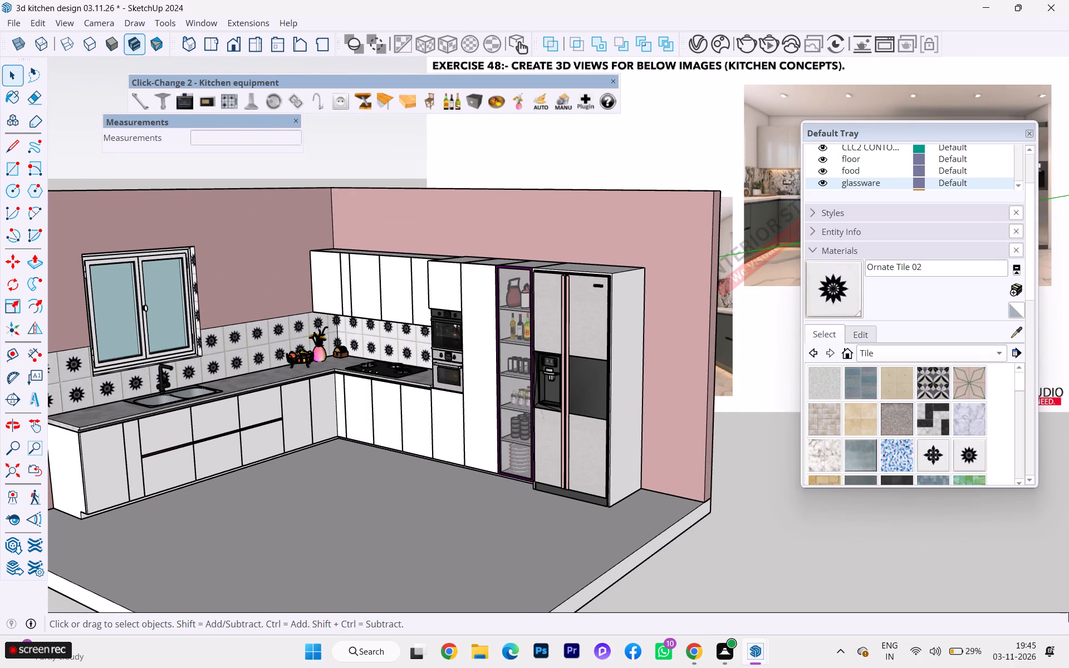
{"action": "right_click", "coordinate": [1068, 0]}
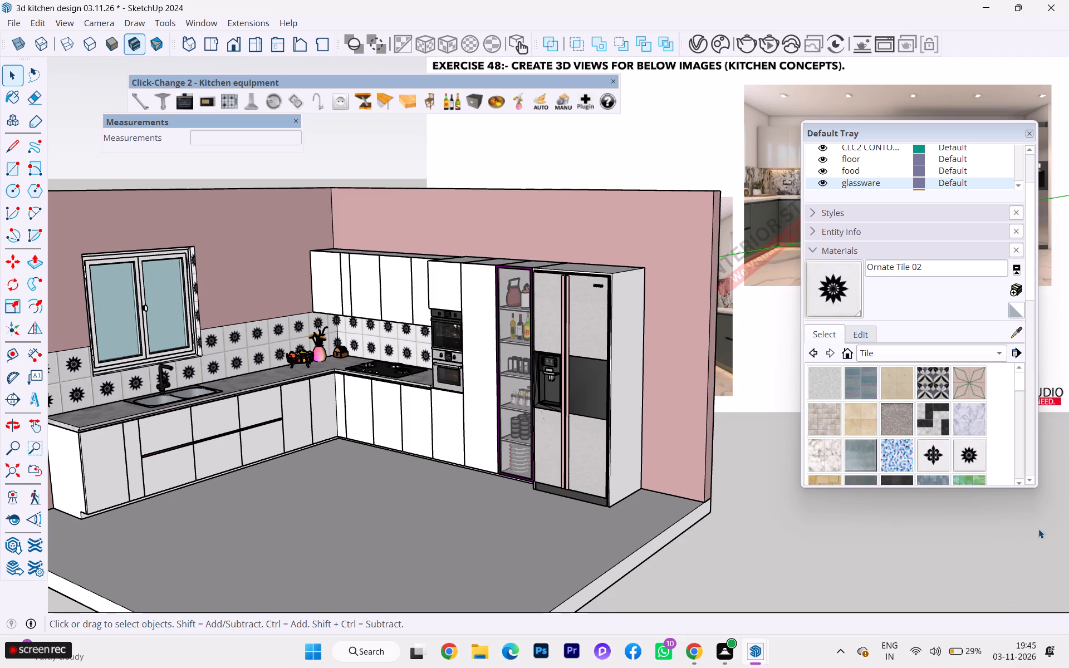
{"action": "scroll", "coordinate": [1038, 528], "scroll_direction": "down", "scroll_amount": 1}
{"action": "scroll", "coordinate": [898, 495], "scroll_direction": "up", "scroll_amount": 3}
{"action": "scroll", "coordinate": [898, 494], "scroll_direction": "down", "scroll_amount": 1}
{"action": "scroll", "coordinate": [898, 494], "scroll_direction": "up", "scroll_amount": 2}
{"action": "scroll", "coordinate": [898, 494], "scroll_direction": "down", "scroll_amount": 1}
{"action": "scroll", "coordinate": [874, 488], "scroll_direction": "up", "scroll_amount": 1}
{"action": "scroll", "coordinate": [318, 495], "scroll_direction": "up", "scroll_amount": 2}
{"action": "scroll", "coordinate": [294, 492], "scroll_direction": "down", "scroll_amount": 1}
{"action": "scroll", "coordinate": [290, 491], "scroll_direction": "up", "scroll_amount": 1}
{"action": "scroll", "coordinate": [327, 341], "scroll_direction": "up", "scroll_amount": 7}
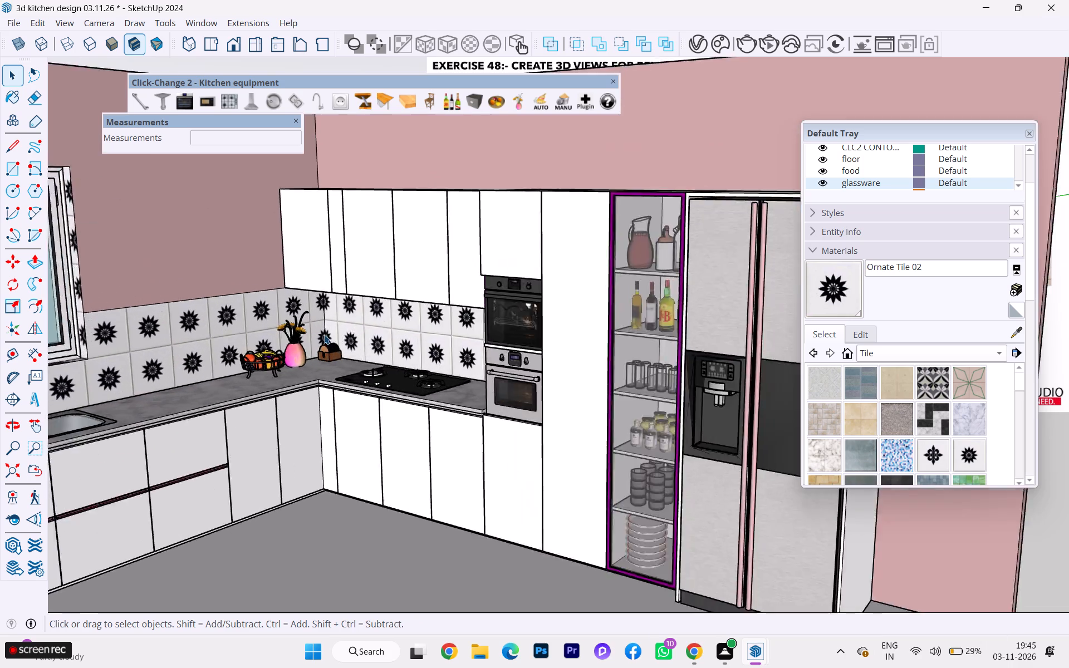
{"action": "scroll", "coordinate": [324, 335], "scroll_direction": "down", "scroll_amount": 2}
{"action": "scroll", "coordinate": [324, 335], "scroll_direction": "up", "scroll_amount": 5}
{"action": "scroll", "coordinate": [324, 335], "scroll_direction": "down", "scroll_amount": 2}
{"action": "scroll", "coordinate": [324, 335], "scroll_direction": "up", "scroll_amount": 1}
{"action": "scroll", "coordinate": [514, 325], "scroll_direction": "up", "scroll_amount": 1}
{"action": "scroll", "coordinate": [514, 325], "scroll_direction": "down", "scroll_amount": 1}
{"action": "scroll", "coordinate": [514, 325], "scroll_direction": "up", "scroll_amount": 4}
{"action": "scroll", "coordinate": [514, 325], "scroll_direction": "down", "scroll_amount": 3}
{"action": "scroll", "coordinate": [514, 325], "scroll_direction": "up", "scroll_amount": 3}
{"action": "scroll", "coordinate": [514, 325], "scroll_direction": "down", "scroll_amount": 1}
{"action": "scroll", "coordinate": [514, 325], "scroll_direction": "up", "scroll_amount": 1}
{"action": "scroll", "coordinate": [277, 262], "scroll_direction": "down", "scroll_amount": 1}
{"action": "scroll", "coordinate": [277, 262], "scroll_direction": "up", "scroll_amount": 1}
{"action": "scroll", "coordinate": [275, 296], "scroll_direction": "down", "scroll_amount": 4}
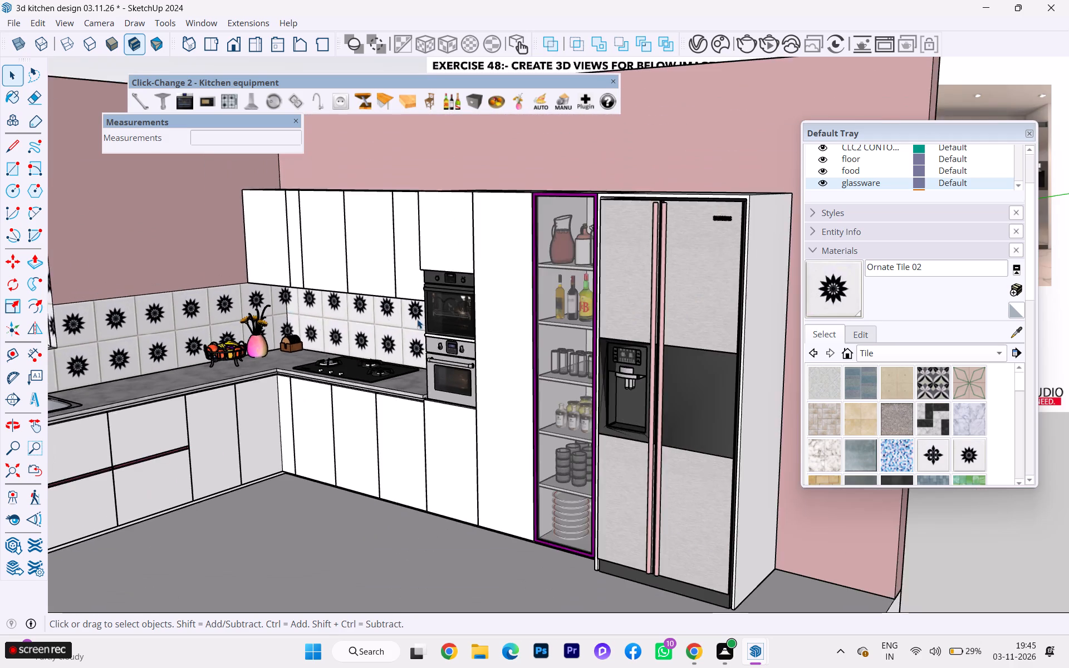
{"action": "scroll", "coordinate": [434, 320], "scroll_direction": "down", "scroll_amount": 3}
{"action": "scroll", "coordinate": [497, 331], "scroll_direction": "up", "scroll_amount": 4}
{"action": "scroll", "coordinate": [503, 332], "scroll_direction": "down", "scroll_amount": 2}
{"action": "scroll", "coordinate": [534, 341], "scroll_direction": "up", "scroll_amount": 1}
{"action": "scroll", "coordinate": [535, 341], "scroll_direction": "down", "scroll_amount": 3}
{"action": "middle_click_drag", "start_coordinate": [543, 353], "coordinate": [489, 399]}
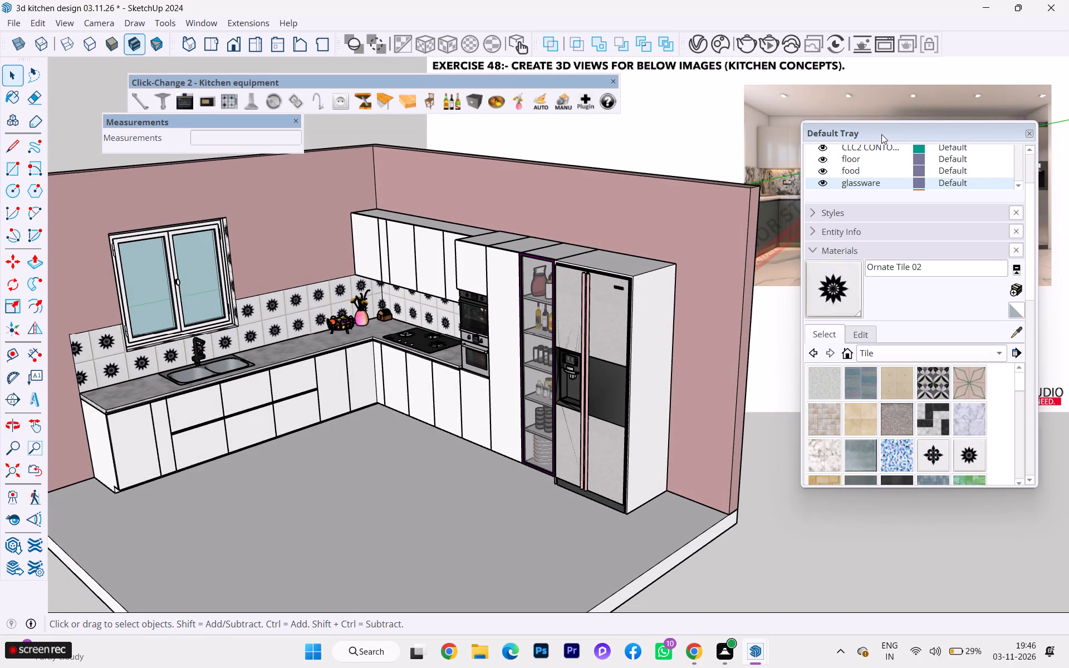
Move the Default Tray down to uncover the reference kitchen image.
{"action": "left_click_drag", "start_coordinate": [881, 134], "coordinate": [925, 320]}
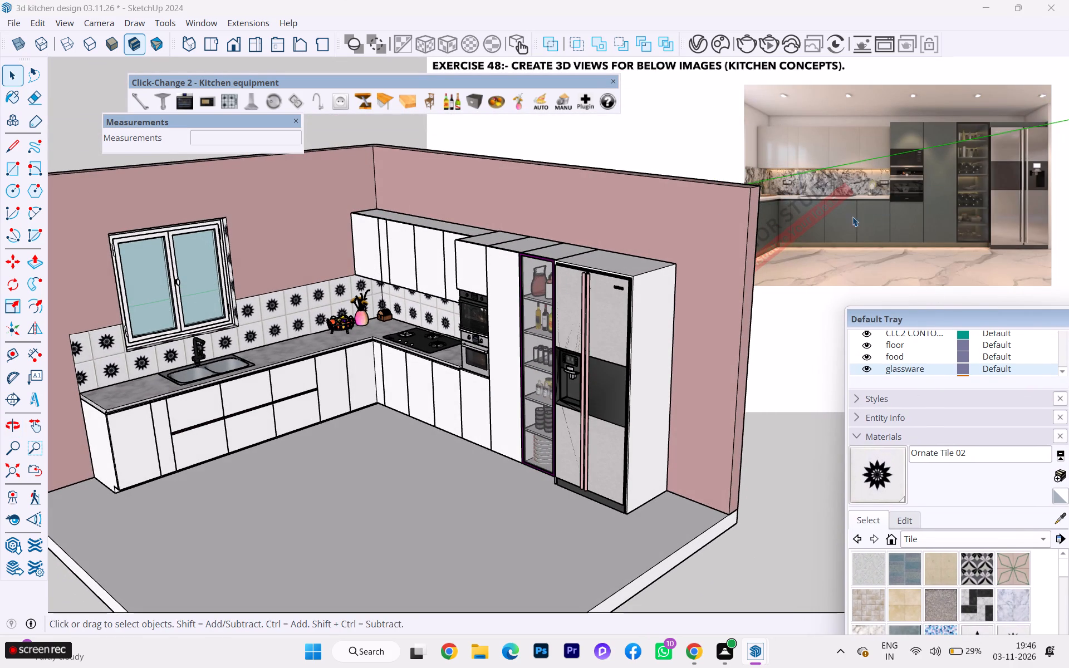
Examine the fridge, glass display cabinet and tall units beside the reference kitchen image.
{"action": "scroll", "coordinate": [621, 359], "scroll_direction": "up", "scroll_amount": 5}
{"action": "scroll", "coordinate": [578, 419], "scroll_direction": "down", "scroll_amount": 1}
{"action": "scroll", "coordinate": [578, 419], "scroll_direction": "up", "scroll_amount": 2}
{"action": "scroll", "coordinate": [566, 409], "scroll_direction": "down", "scroll_amount": 4}
{"action": "scroll", "coordinate": [566, 408], "scroll_direction": "up", "scroll_amount": 3}
{"action": "scroll", "coordinate": [564, 406], "scroll_direction": "down", "scroll_amount": 1}
{"action": "scroll", "coordinate": [564, 406], "scroll_direction": "up", "scroll_amount": 4}
{"action": "scroll", "coordinate": [563, 406], "scroll_direction": "down", "scroll_amount": 4}
{"action": "scroll", "coordinate": [563, 406], "scroll_direction": "up", "scroll_amount": 2}
{"action": "scroll", "coordinate": [603, 278], "scroll_direction": "up", "scroll_amount": 1}
{"action": "scroll", "coordinate": [604, 277], "scroll_direction": "down", "scroll_amount": 3}
{"action": "scroll", "coordinate": [606, 276], "scroll_direction": "up", "scroll_amount": 4}
{"action": "scroll", "coordinate": [606, 275], "scroll_direction": "down", "scroll_amount": 7}
{"action": "middle_click_drag", "start_coordinate": [601, 291], "coordinate": [611, 293]}
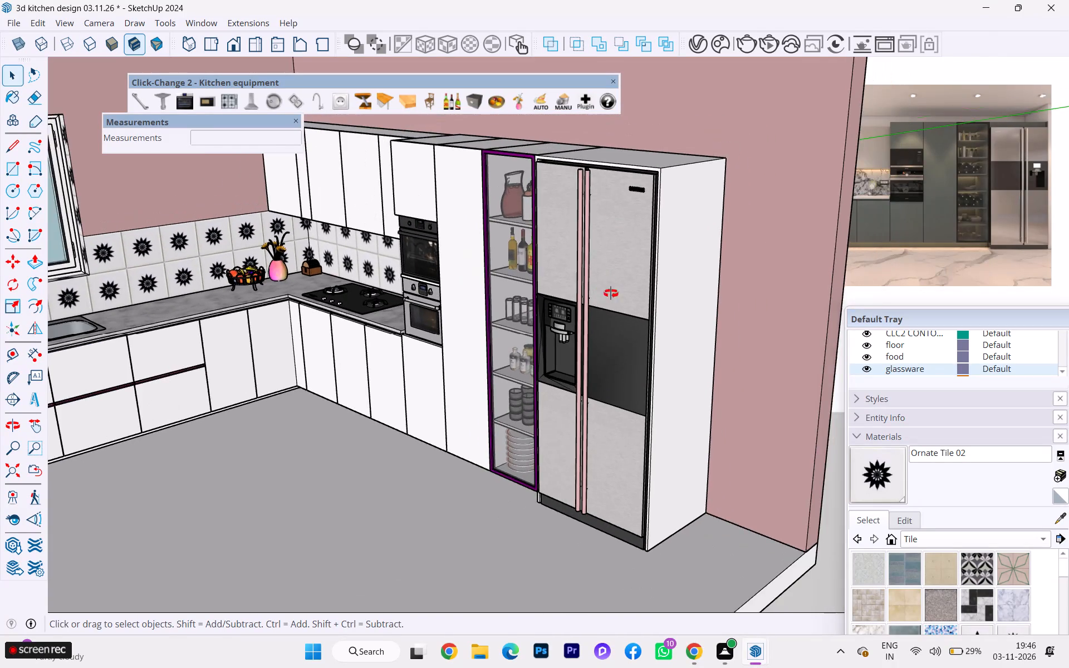
{"action": "middle_click_drag", "start_coordinate": [611, 293], "coordinate": [458, 348]}
Examine the sink, marble worktop and hob from above, and the whole room against the reference images.
{"action": "scroll", "coordinate": [476, 283], "scroll_direction": "up", "scroll_amount": 11}
{"action": "scroll", "coordinate": [507, 213], "scroll_direction": "down", "scroll_amount": 2}
{"action": "scroll", "coordinate": [509, 212], "scroll_direction": "up", "scroll_amount": 1}
{"action": "scroll", "coordinate": [509, 212], "scroll_direction": "down", "scroll_amount": 8}
{"action": "middle_click_drag", "start_coordinate": [493, 229], "coordinate": [763, 203]}
{"action": "scroll", "coordinate": [648, 187], "scroll_direction": "down", "scroll_amount": 6}
{"action": "scroll", "coordinate": [437, 251], "scroll_direction": "up", "scroll_amount": 7}
{"action": "scroll", "coordinate": [450, 256], "scroll_direction": "down", "scroll_amount": 1}
{"action": "scroll", "coordinate": [452, 257], "scroll_direction": "up", "scroll_amount": 1}
{"action": "scroll", "coordinate": [287, 344], "scroll_direction": "up", "scroll_amount": 2}
{"action": "scroll", "coordinate": [286, 347], "scroll_direction": "down", "scroll_amount": 1}
{"action": "scroll", "coordinate": [286, 348], "scroll_direction": "up", "scroll_amount": 2}
{"action": "scroll", "coordinate": [286, 350], "scroll_direction": "down", "scroll_amount": 1}
{"action": "scroll", "coordinate": [358, 302], "scroll_direction": "down", "scroll_amount": 1}
{"action": "scroll", "coordinate": [362, 298], "scroll_direction": "up", "scroll_amount": 3}
{"action": "scroll", "coordinate": [367, 294], "scroll_direction": "down", "scroll_amount": 1}
{"action": "scroll", "coordinate": [368, 294], "scroll_direction": "up", "scroll_amount": 2}
{"action": "scroll", "coordinate": [311, 337], "scroll_direction": "up", "scroll_amount": 3}
{"action": "scroll", "coordinate": [311, 337], "scroll_direction": "down", "scroll_amount": 2}
{"action": "scroll", "coordinate": [311, 337], "scroll_direction": "up", "scroll_amount": 3}
{"action": "scroll", "coordinate": [326, 332], "scroll_direction": "down", "scroll_amount": 1}
{"action": "scroll", "coordinate": [413, 367], "scroll_direction": "down", "scroll_amount": 1}
{"action": "middle_click_drag", "start_coordinate": [419, 378], "coordinate": [554, 525]}
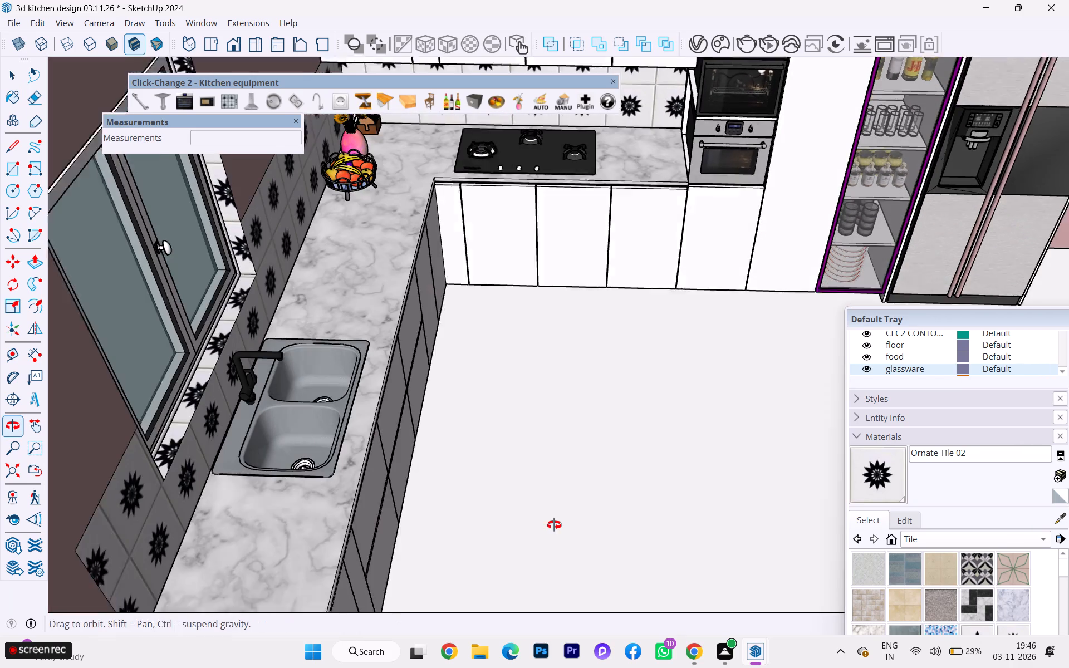
{"action": "middle_click_drag", "start_coordinate": [554, 525], "coordinate": [555, 525]}
{"action": "scroll", "coordinate": [653, 94], "scroll_direction": "down", "scroll_amount": 4}
{"action": "scroll", "coordinate": [815, 156], "scroll_direction": "up", "scroll_amount": 1}
{"action": "scroll", "coordinate": [831, 163], "scroll_direction": "down", "scroll_amount": 1}
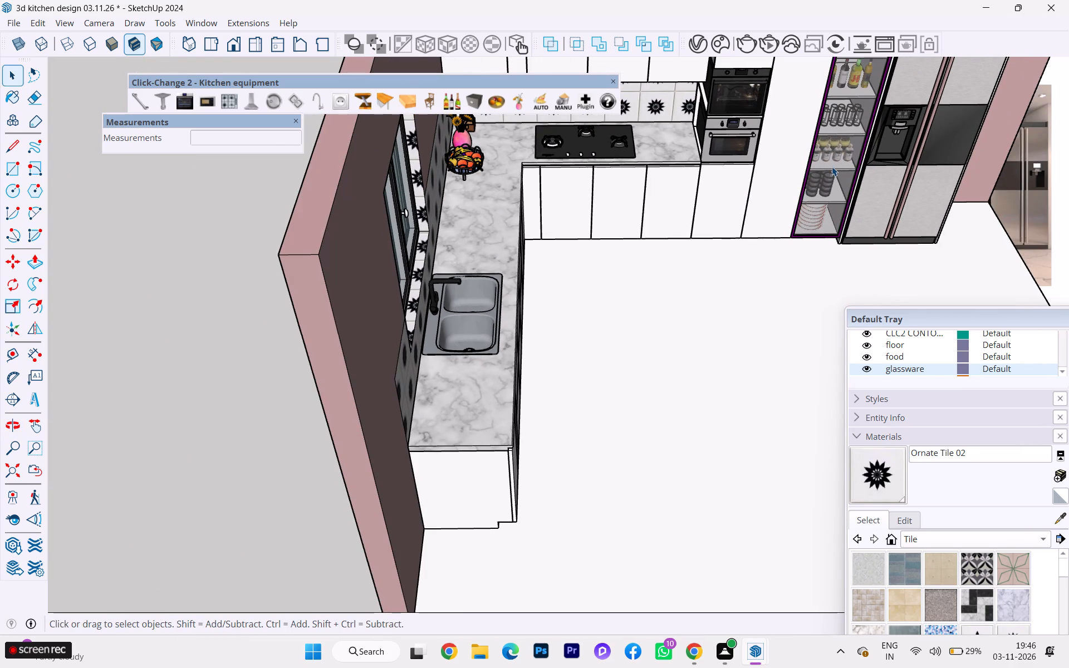
{"action": "scroll", "coordinate": [636, 225], "scroll_direction": "down", "scroll_amount": 5}
{"action": "scroll", "coordinate": [636, 225], "scroll_direction": "up", "scroll_amount": 1}
{"action": "scroll", "coordinate": [636, 225], "scroll_direction": "down", "scroll_amount": 2}
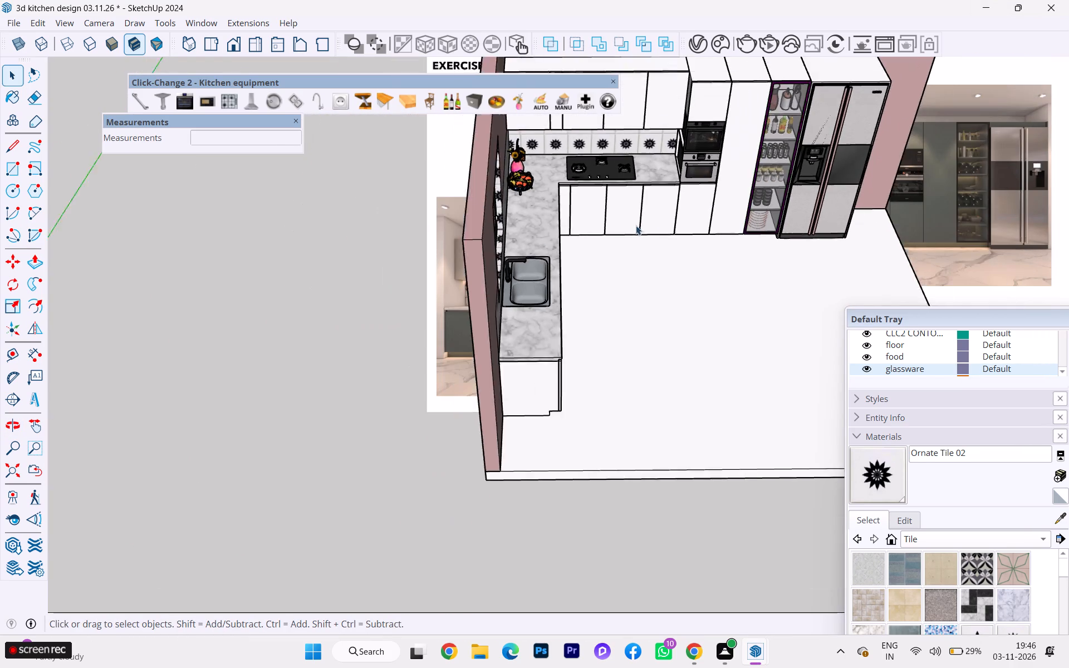
{"action": "scroll", "coordinate": [636, 225], "scroll_direction": "down", "scroll_amount": 5}
{"action": "middle_click_drag", "start_coordinate": [645, 214], "coordinate": [595, 104]}
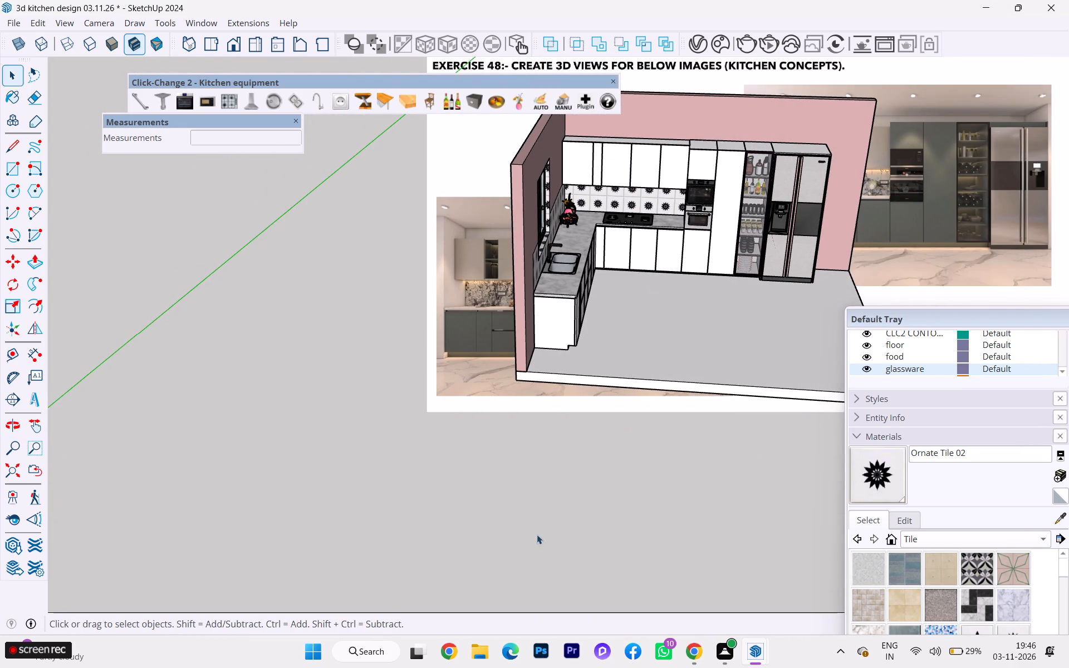
Switch to File Explorer and browse to the skp projectss folder inside internship files on New Volume (D:).
{"action": "left_click", "coordinate": [479, 657]}
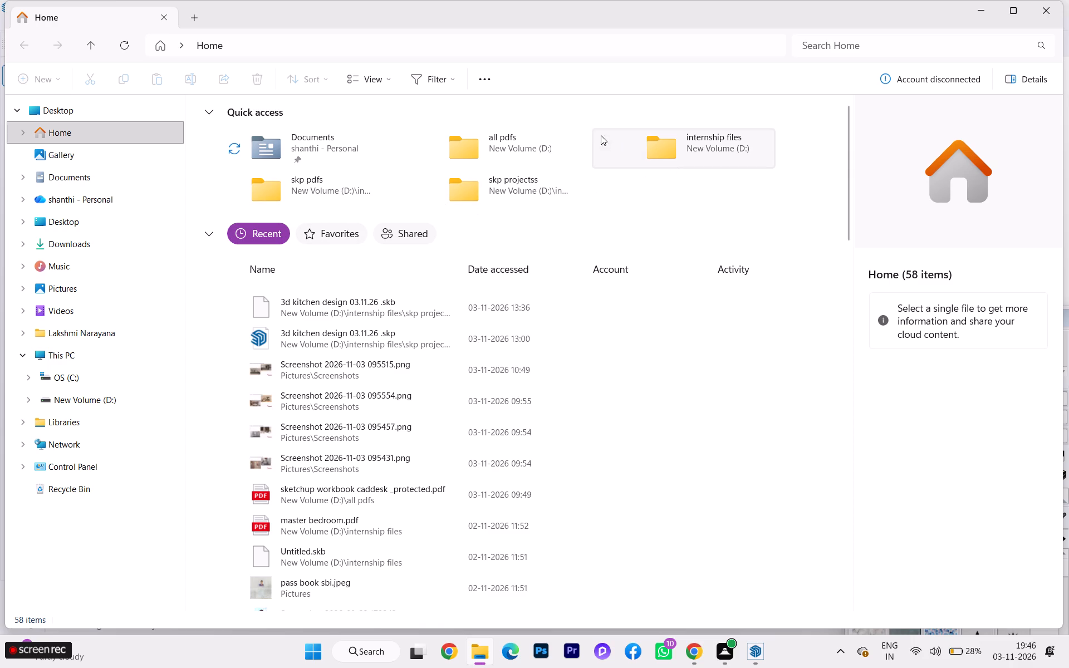
{"action": "left_click", "coordinate": [78, 396]}
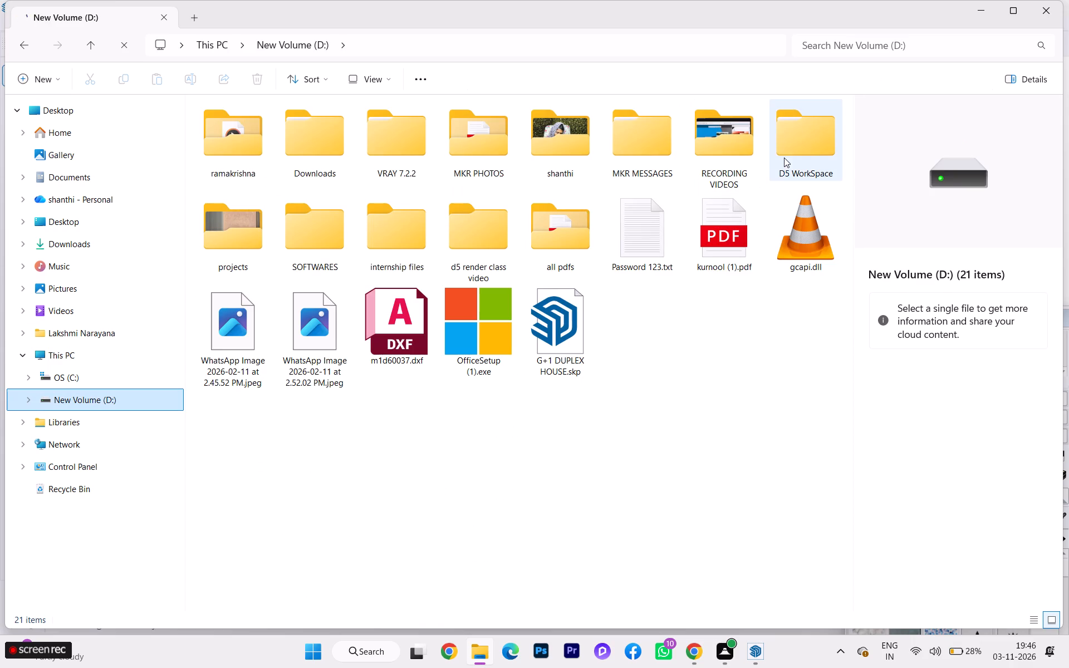
{"action": "double_click", "coordinate": [398, 220]}
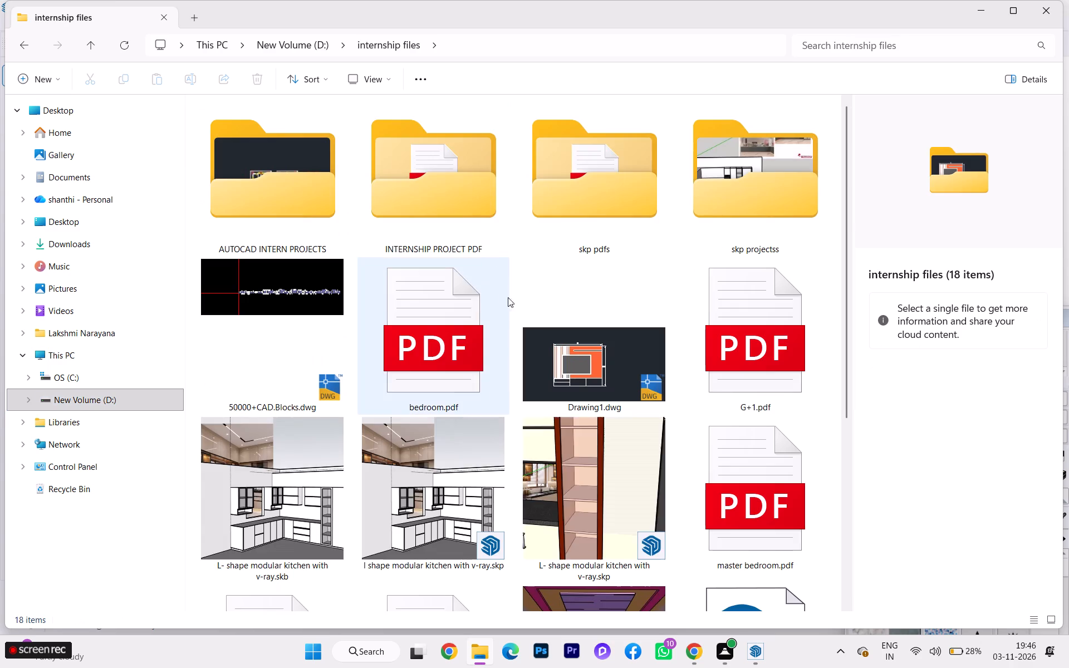
{"action": "scroll", "coordinate": [558, 321], "scroll_direction": "down", "scroll_amount": 6}
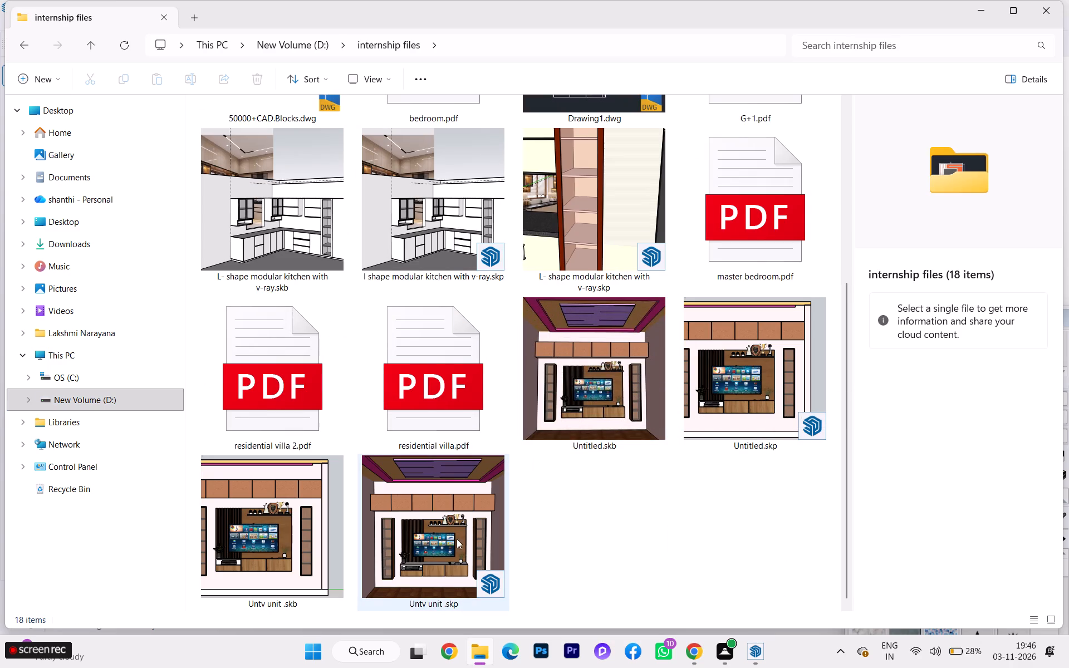
{"action": "scroll", "coordinate": [448, 543], "scroll_direction": "down", "scroll_amount": 3}
{"action": "scroll", "coordinate": [486, 291], "scroll_direction": "up", "scroll_amount": 2}
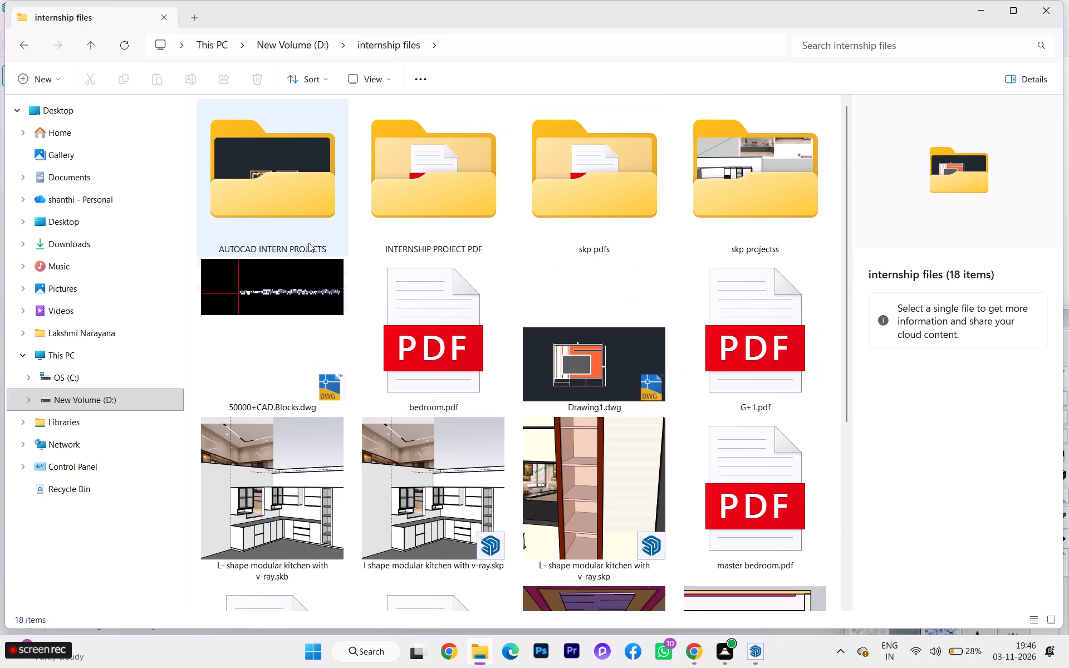
{"action": "double_click", "coordinate": [743, 226]}
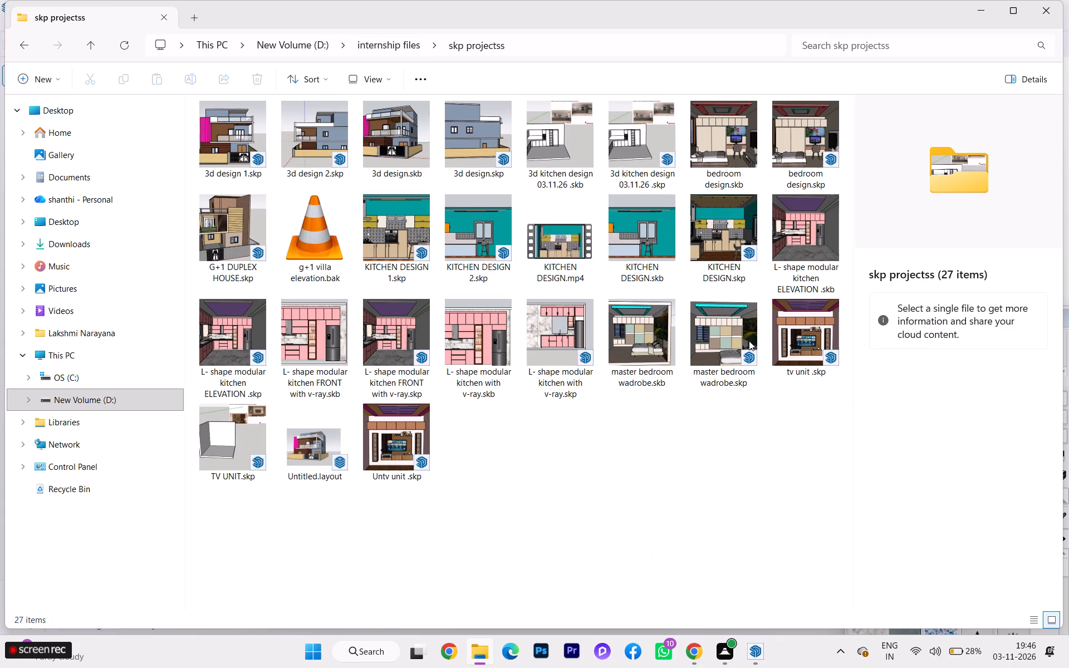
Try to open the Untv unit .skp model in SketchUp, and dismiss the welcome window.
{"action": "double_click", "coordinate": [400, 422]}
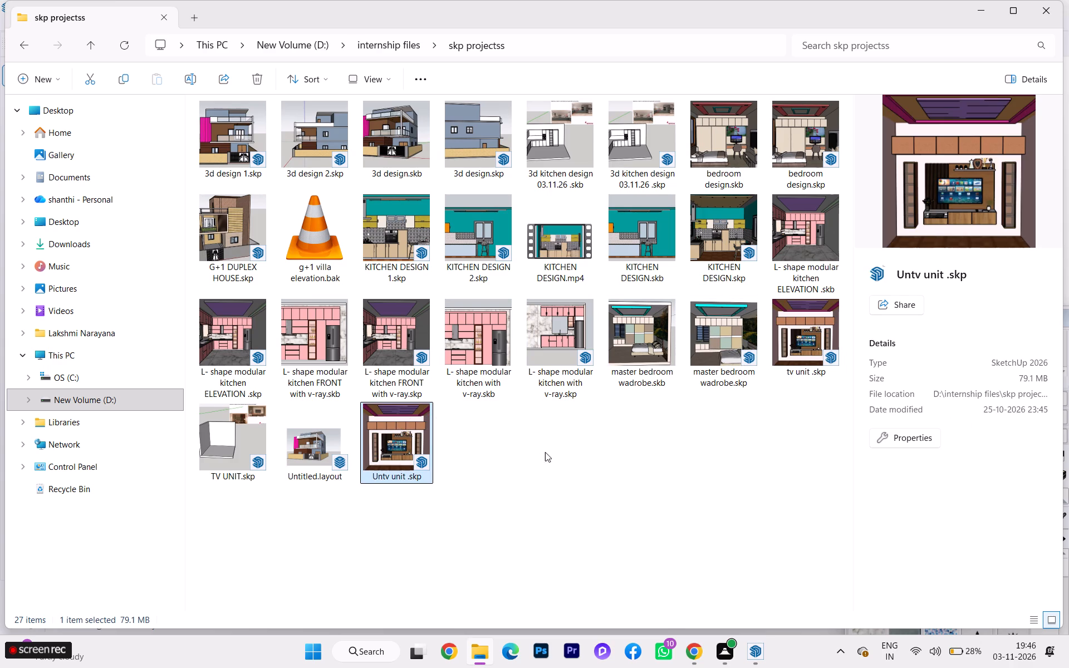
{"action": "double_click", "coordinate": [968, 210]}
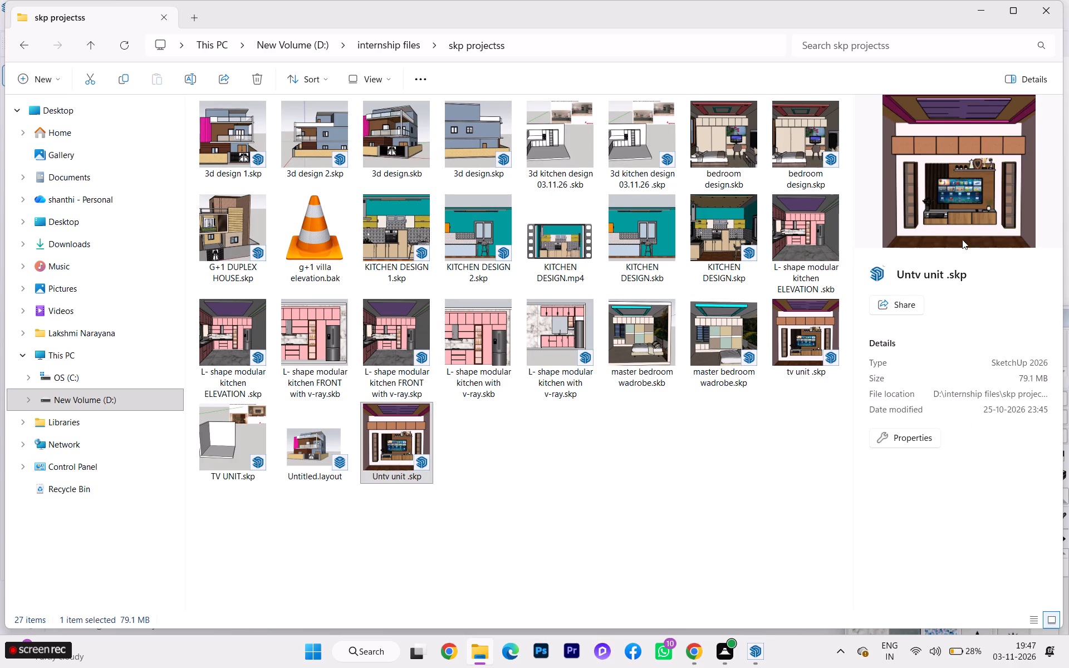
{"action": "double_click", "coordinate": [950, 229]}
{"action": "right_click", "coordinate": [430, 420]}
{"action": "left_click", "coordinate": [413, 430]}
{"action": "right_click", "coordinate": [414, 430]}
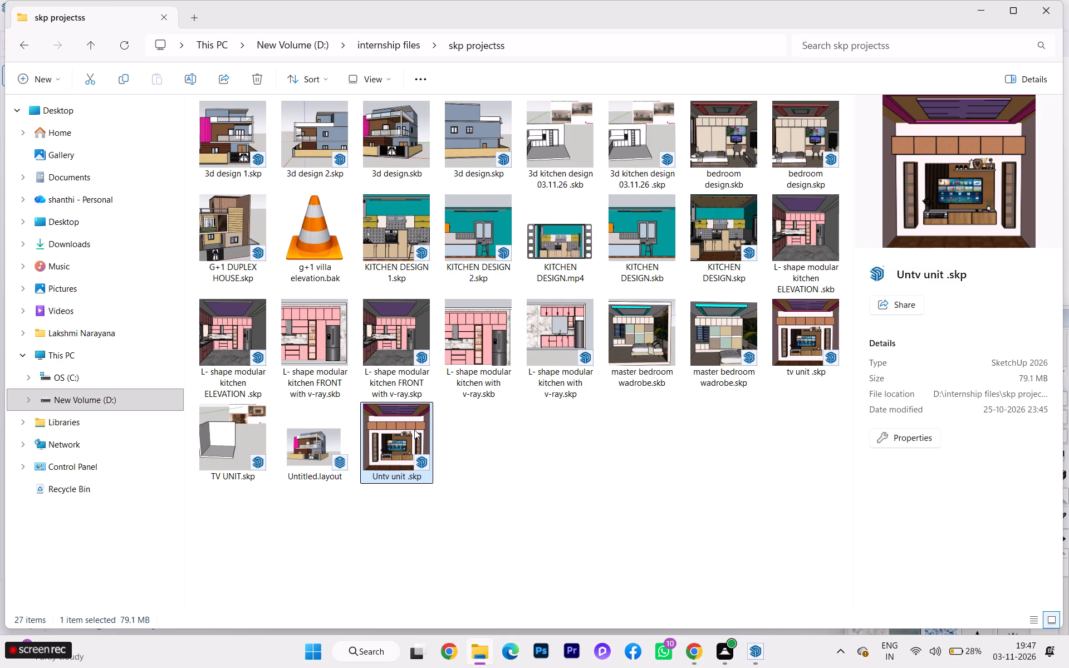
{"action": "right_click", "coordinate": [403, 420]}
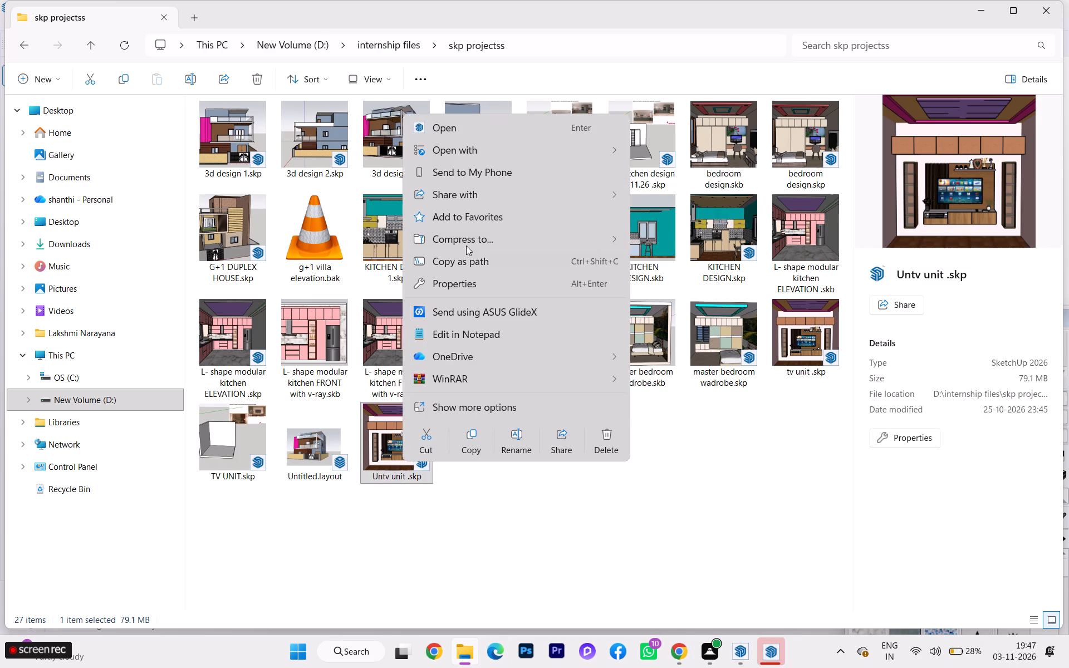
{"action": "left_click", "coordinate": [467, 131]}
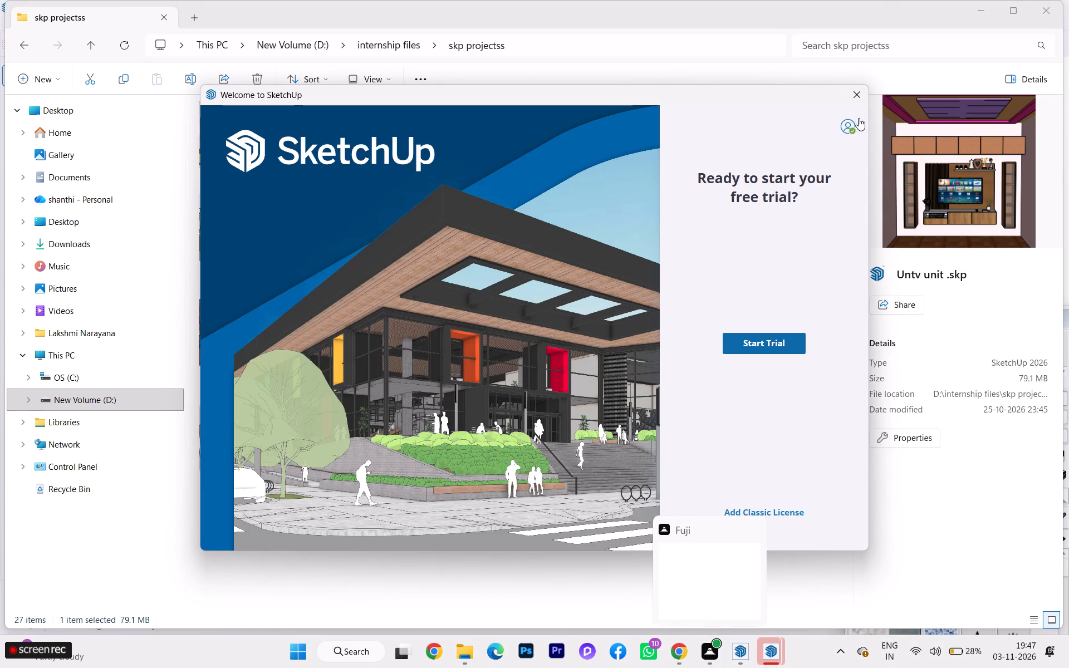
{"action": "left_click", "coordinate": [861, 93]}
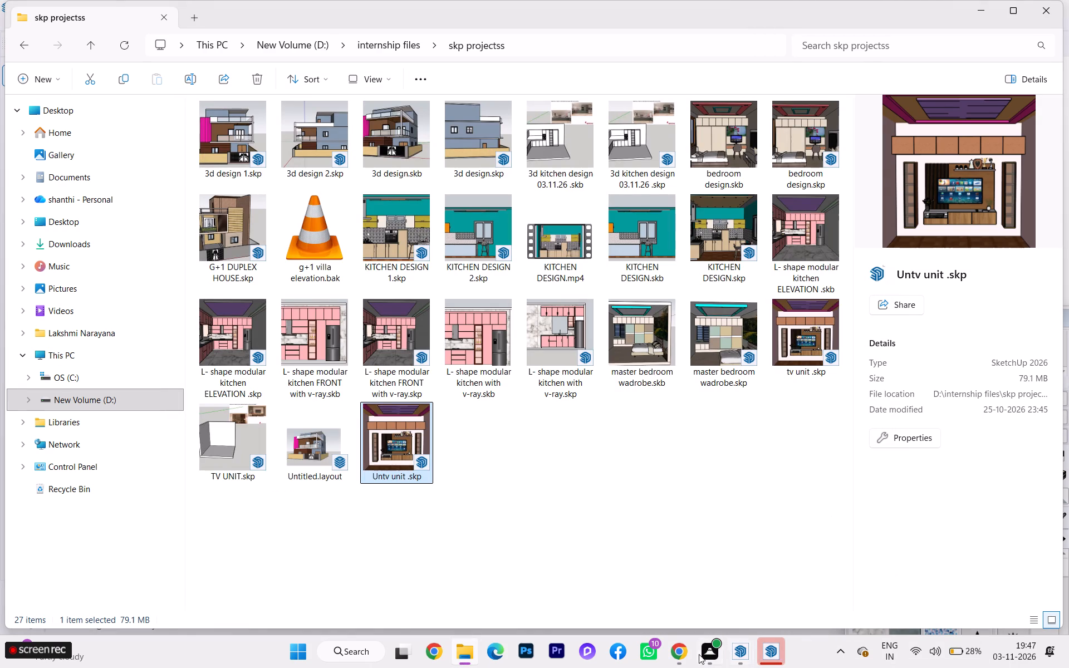
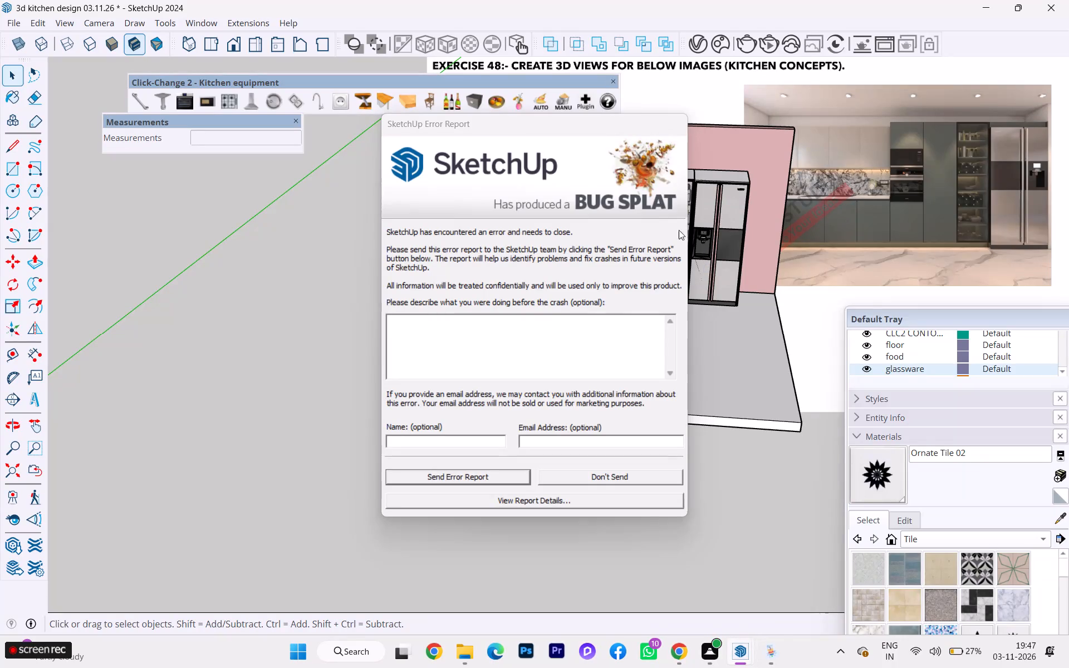
Dismiss the crash error report without sending it.
{"action": "left_click", "coordinate": [743, 544]}
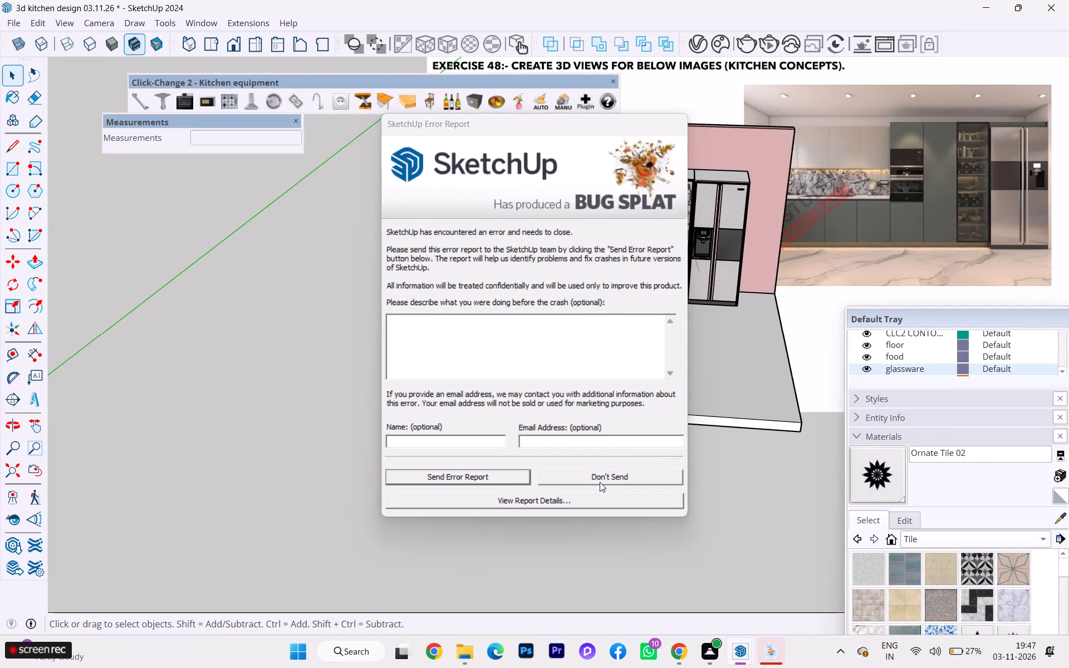
{"action": "left_click", "coordinate": [615, 474]}
Save the kitchen model.
{"action": "scroll", "coordinate": [395, 379], "scroll_direction": "down", "scroll_amount": 1}
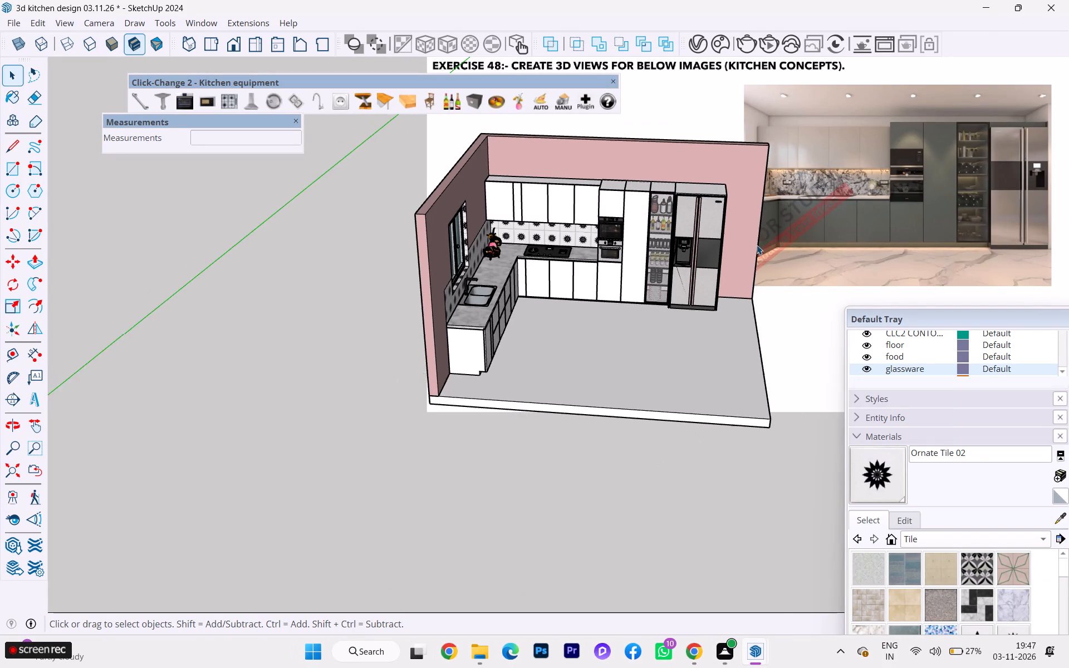
{"action": "scroll", "coordinate": [766, 235], "scroll_direction": "up", "scroll_amount": 6}
{"action": "scroll", "coordinate": [702, 222], "scroll_direction": "up", "scroll_amount": 5}
{"action": "scroll", "coordinate": [542, 356], "scroll_direction": "down", "scroll_amount": 7}
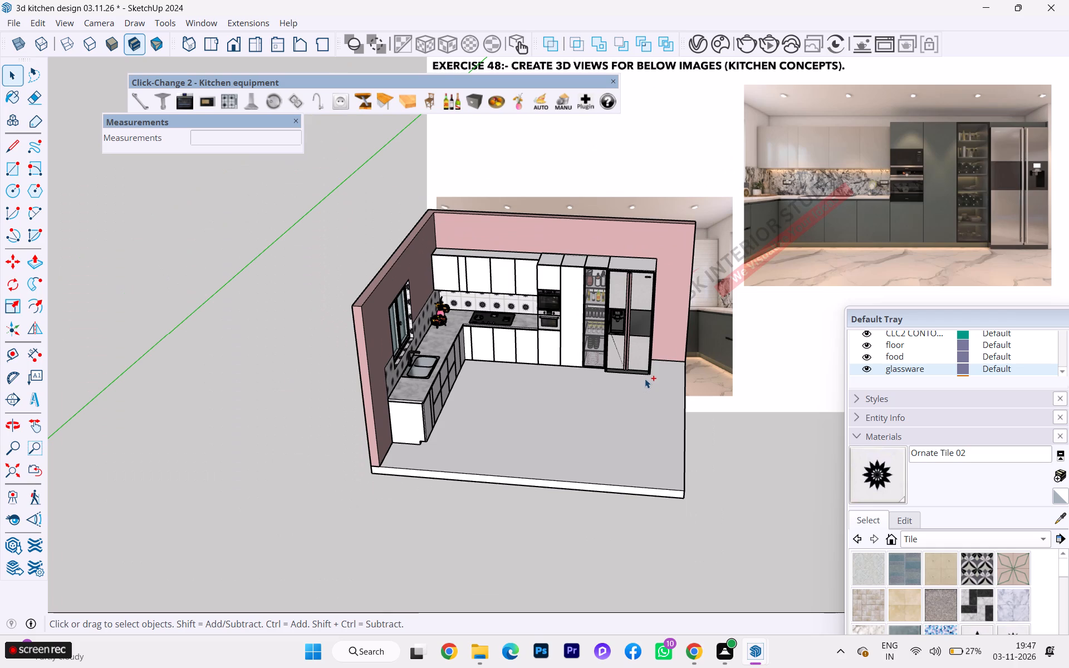
{"action": "key", "text": "ctrl+s"}
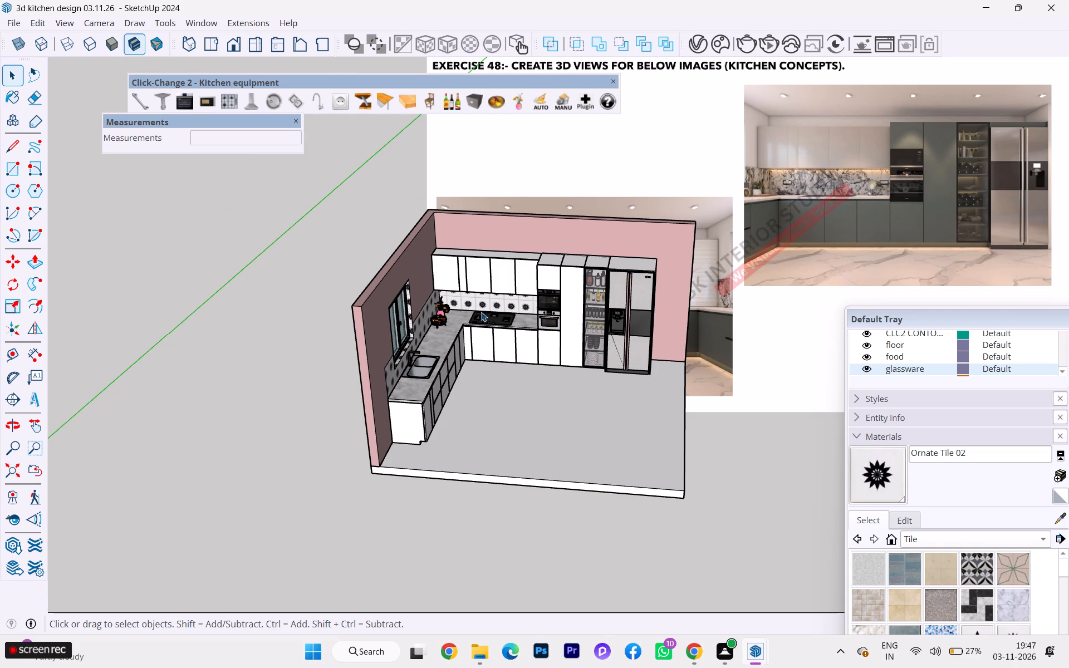
Examine the marble worktop, sink, hob and sunburst-tiled backsplash from above.
{"action": "scroll", "coordinate": [309, 48], "scroll_direction": "down", "scroll_amount": 1}
{"action": "scroll", "coordinate": [516, 181], "scroll_direction": "up", "scroll_amount": 6}
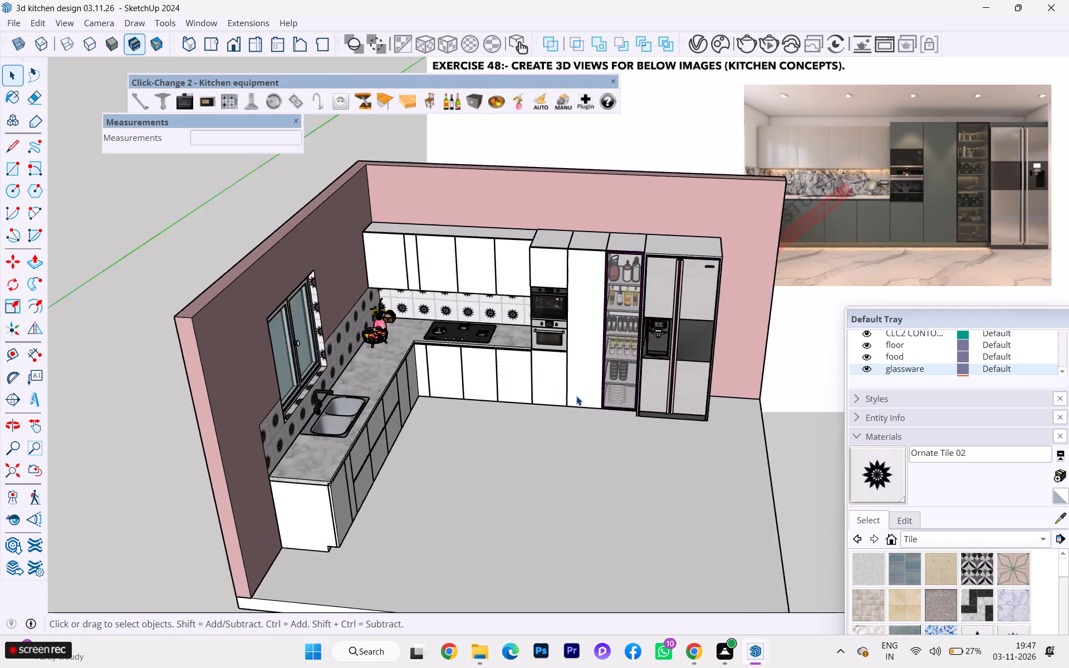
{"action": "scroll", "coordinate": [576, 396], "scroll_direction": "up", "scroll_amount": 2}
{"action": "scroll", "coordinate": [460, 331], "scroll_direction": "up", "scroll_amount": 1}
{"action": "scroll", "coordinate": [347, 356], "scroll_direction": "down", "scroll_amount": 3}
{"action": "scroll", "coordinate": [322, 417], "scroll_direction": "up", "scroll_amount": 1}
{"action": "scroll", "coordinate": [322, 417], "scroll_direction": "down", "scroll_amount": 2}
{"action": "scroll", "coordinate": [322, 417], "scroll_direction": "up", "scroll_amount": 2}
{"action": "scroll", "coordinate": [319, 418], "scroll_direction": "down", "scroll_amount": 1}
{"action": "scroll", "coordinate": [316, 419], "scroll_direction": "up", "scroll_amount": 3}
{"action": "scroll", "coordinate": [218, 397], "scroll_direction": "up", "scroll_amount": 1}
{"action": "scroll", "coordinate": [218, 397], "scroll_direction": "down", "scroll_amount": 1}
{"action": "scroll", "coordinate": [218, 397], "scroll_direction": "up", "scroll_amount": 10}
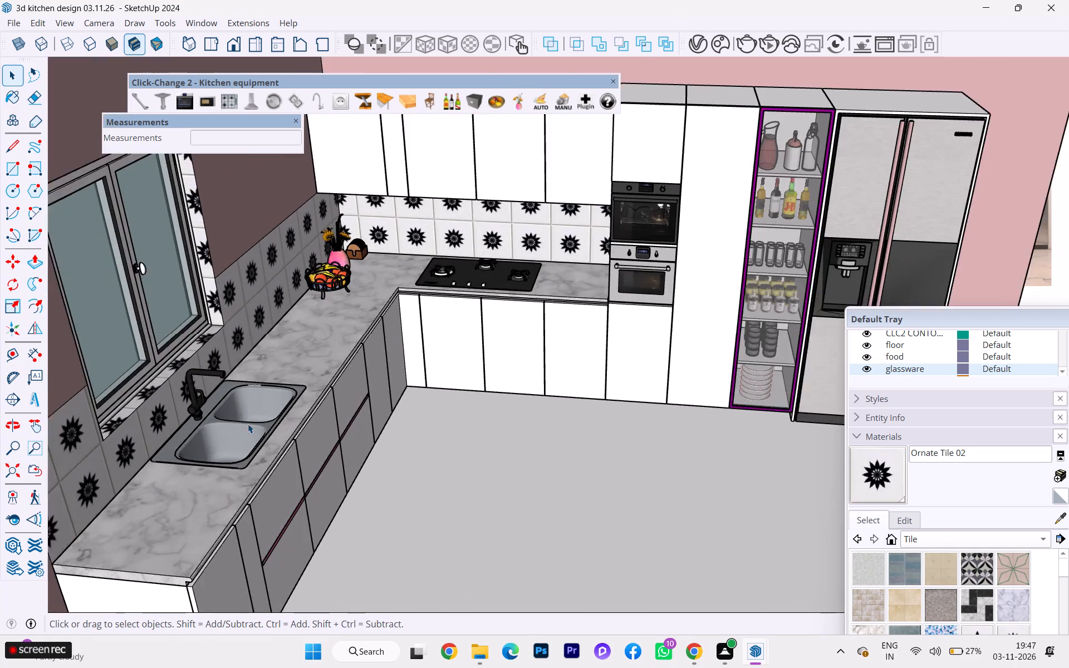
{"action": "scroll", "coordinate": [248, 424], "scroll_direction": "up", "scroll_amount": 3}
{"action": "scroll", "coordinate": [248, 424], "scroll_direction": "down", "scroll_amount": 1}
{"action": "scroll", "coordinate": [248, 426], "scroll_direction": "up", "scroll_amount": 1}
{"action": "scroll", "coordinate": [507, 318], "scroll_direction": "down", "scroll_amount": 6}
{"action": "scroll", "coordinate": [509, 320], "scroll_direction": "up", "scroll_amount": 2}
{"action": "scroll", "coordinate": [509, 320], "scroll_direction": "down", "scroll_amount": 1}
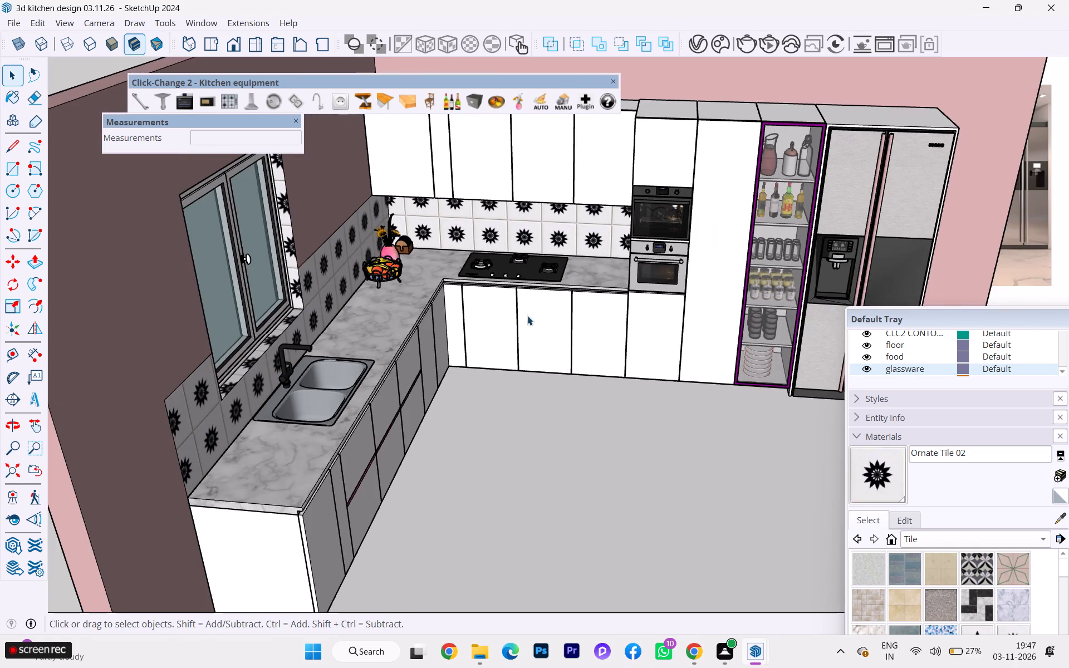
{"action": "scroll", "coordinate": [468, 394], "scroll_direction": "down", "scroll_amount": 1}
Examine the base cabinets and drawers beneath the sink, along with the worktop edge above them.
{"action": "middle_click_drag", "start_coordinate": [438, 400], "coordinate": [280, 332]}
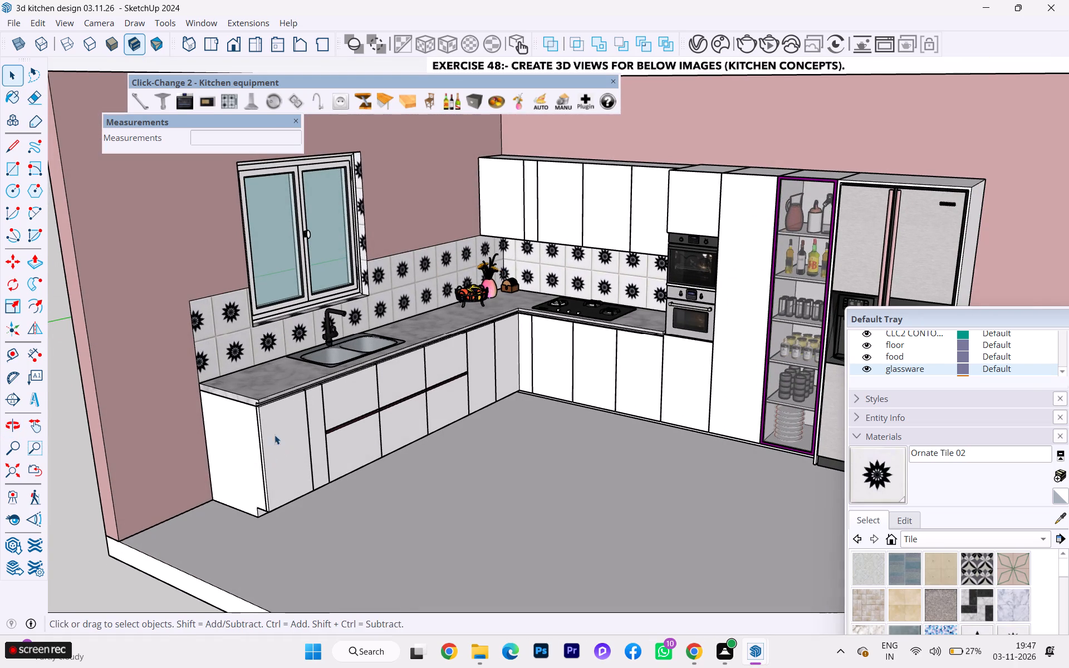
{"action": "scroll", "coordinate": [320, 445], "scroll_direction": "up", "scroll_amount": 2}
{"action": "scroll", "coordinate": [321, 444], "scroll_direction": "down", "scroll_amount": 5}
{"action": "scroll", "coordinate": [321, 444], "scroll_direction": "up", "scroll_amount": 2}
{"action": "scroll", "coordinate": [321, 444], "scroll_direction": "down", "scroll_amount": 1}
{"action": "scroll", "coordinate": [321, 444], "scroll_direction": "up", "scroll_amount": 2}
{"action": "scroll", "coordinate": [386, 421], "scroll_direction": "up", "scroll_amount": 7}
{"action": "scroll", "coordinate": [290, 405], "scroll_direction": "up", "scroll_amount": 1}
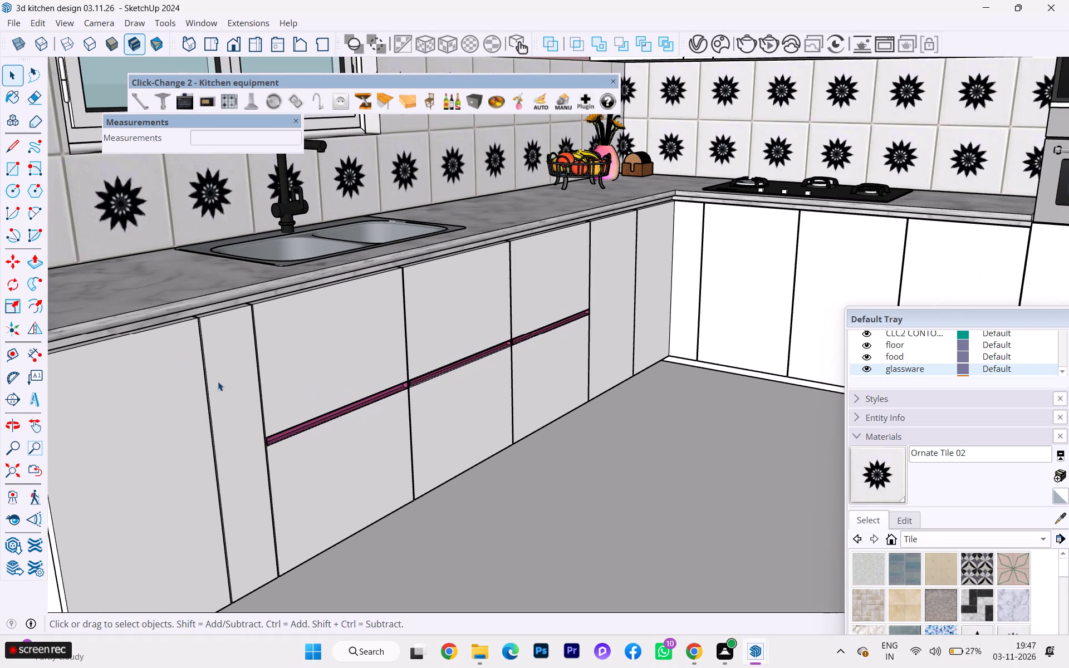
{"action": "scroll", "coordinate": [262, 431], "scroll_direction": "down", "scroll_amount": 4}
{"action": "scroll", "coordinate": [331, 466], "scroll_direction": "up", "scroll_amount": 1}
{"action": "scroll", "coordinate": [333, 468], "scroll_direction": "down", "scroll_amount": 2}
{"action": "scroll", "coordinate": [340, 472], "scroll_direction": "up", "scroll_amount": 2}
{"action": "scroll", "coordinate": [340, 471], "scroll_direction": "down", "scroll_amount": 1}
{"action": "scroll", "coordinate": [342, 470], "scroll_direction": "up", "scroll_amount": 5}
{"action": "scroll", "coordinate": [344, 469], "scroll_direction": "down", "scroll_amount": 1}
{"action": "scroll", "coordinate": [344, 469], "scroll_direction": "up", "scroll_amount": 3}
{"action": "scroll", "coordinate": [402, 402], "scroll_direction": "down", "scroll_amount": 2}
{"action": "scroll", "coordinate": [402, 402], "scroll_direction": "up", "scroll_amount": 1}
{"action": "scroll", "coordinate": [375, 389], "scroll_direction": "down", "scroll_amount": 2}
{"action": "scroll", "coordinate": [375, 389], "scroll_direction": "up", "scroll_amount": 7}
{"action": "scroll", "coordinate": [375, 389], "scroll_direction": "down", "scroll_amount": 3}
{"action": "scroll", "coordinate": [377, 394], "scroll_direction": "up", "scroll_amount": 1}
{"action": "scroll", "coordinate": [378, 394], "scroll_direction": "down", "scroll_amount": 1}
{"action": "scroll", "coordinate": [382, 396], "scroll_direction": "up", "scroll_amount": 5}
{"action": "scroll", "coordinate": [383, 396], "scroll_direction": "down", "scroll_amount": 1}
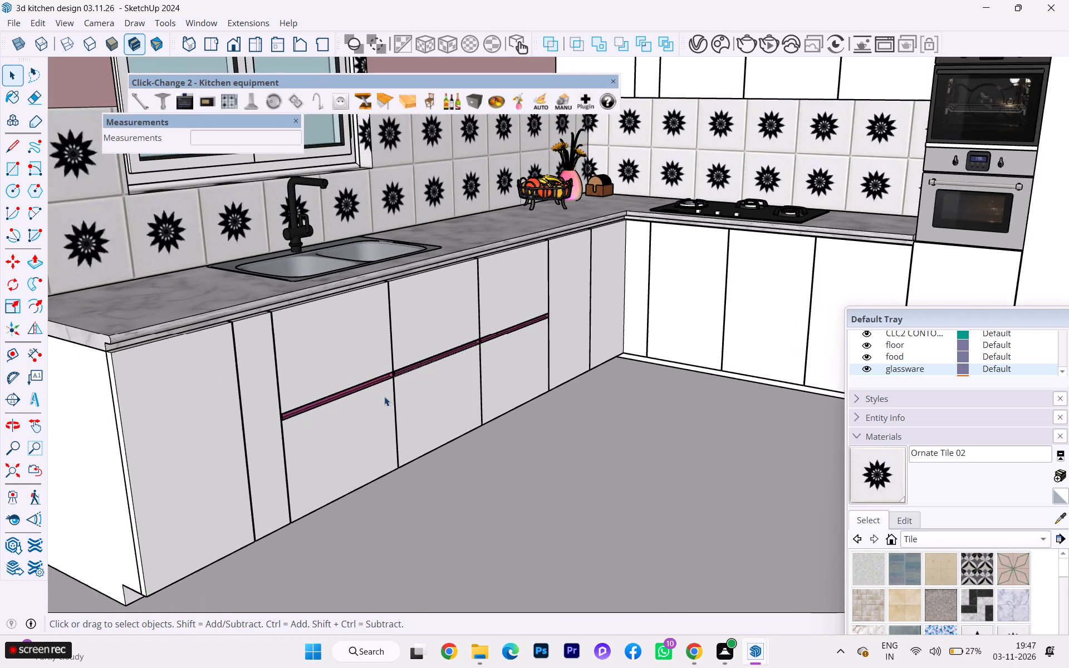
{"action": "scroll", "coordinate": [384, 396], "scroll_direction": "down", "scroll_amount": 4}
{"action": "scroll", "coordinate": [398, 407], "scroll_direction": "up", "scroll_amount": 1}
{"action": "scroll", "coordinate": [398, 407], "scroll_direction": "down", "scroll_amount": 7}
{"action": "scroll", "coordinate": [385, 408], "scroll_direction": "up", "scroll_amount": 2}
{"action": "scroll", "coordinate": [385, 408], "scroll_direction": "down", "scroll_amount": 1}
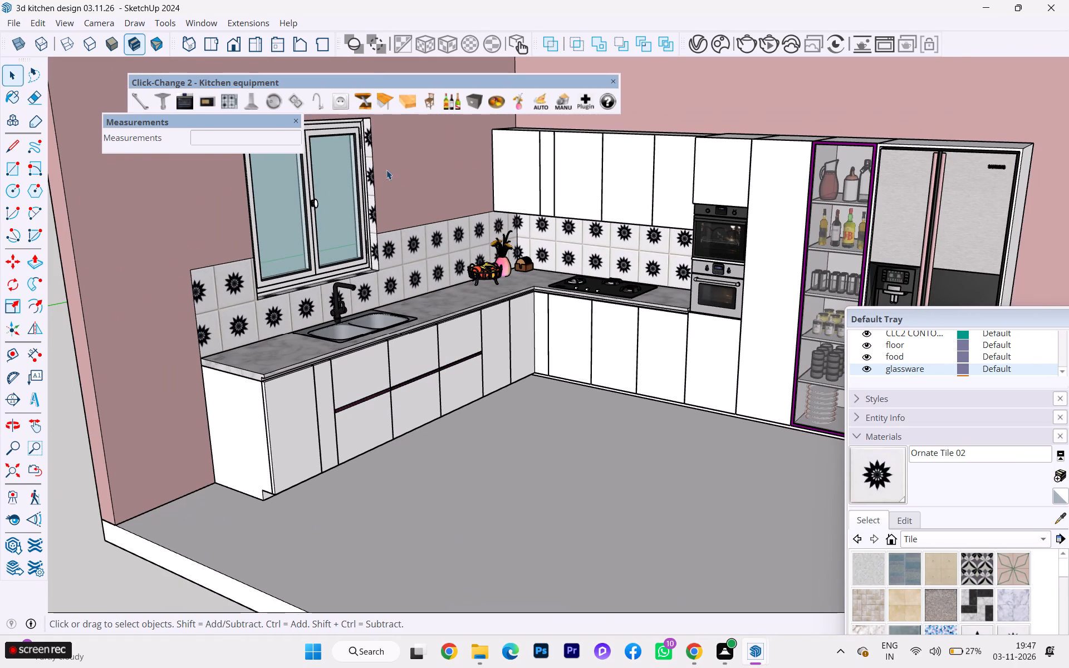
Examine the ovens, glass display cabinet and fridge, and the complete cabinet run from the room's open side.
{"action": "scroll", "coordinate": [319, 316], "scroll_direction": "down", "scroll_amount": 5}
{"action": "scroll", "coordinate": [870, 286], "scroll_direction": "up", "scroll_amount": 3}
{"action": "scroll", "coordinate": [870, 286], "scroll_direction": "down", "scroll_amount": 2}
{"action": "scroll", "coordinate": [870, 286], "scroll_direction": "up", "scroll_amount": 3}
{"action": "scroll", "coordinate": [805, 272], "scroll_direction": "up", "scroll_amount": 8}
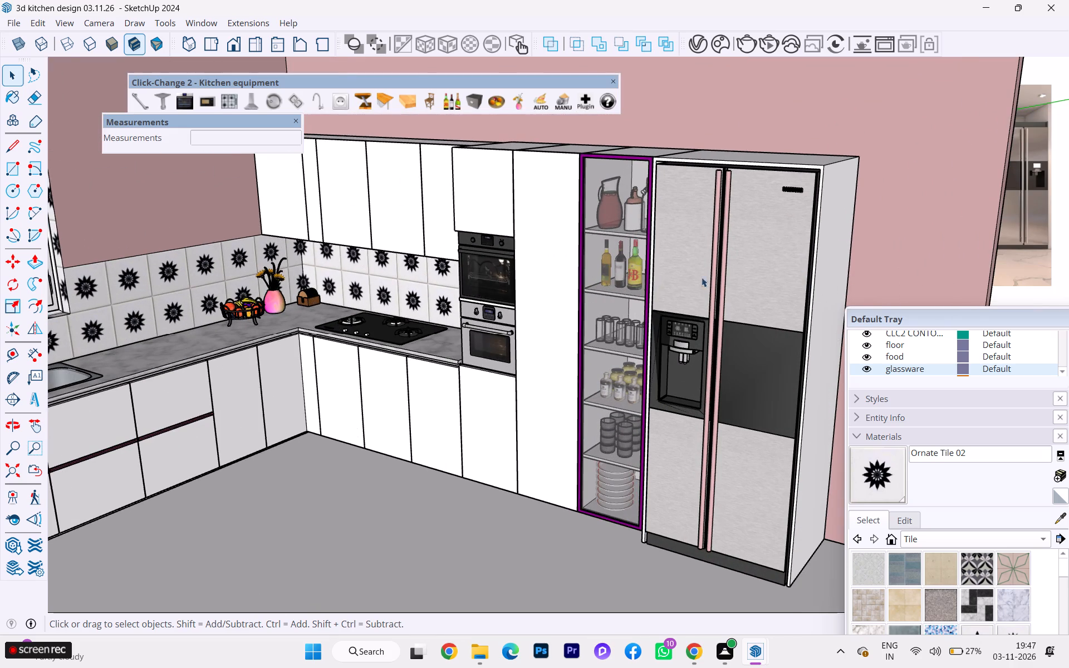
{"action": "scroll", "coordinate": [456, 410], "scroll_direction": "down", "scroll_amount": 4}
{"action": "scroll", "coordinate": [481, 397], "scroll_direction": "up", "scroll_amount": 3}
{"action": "scroll", "coordinate": [482, 397], "scroll_direction": "down", "scroll_amount": 3}
{"action": "scroll", "coordinate": [567, 393], "scroll_direction": "down", "scroll_amount": 3}
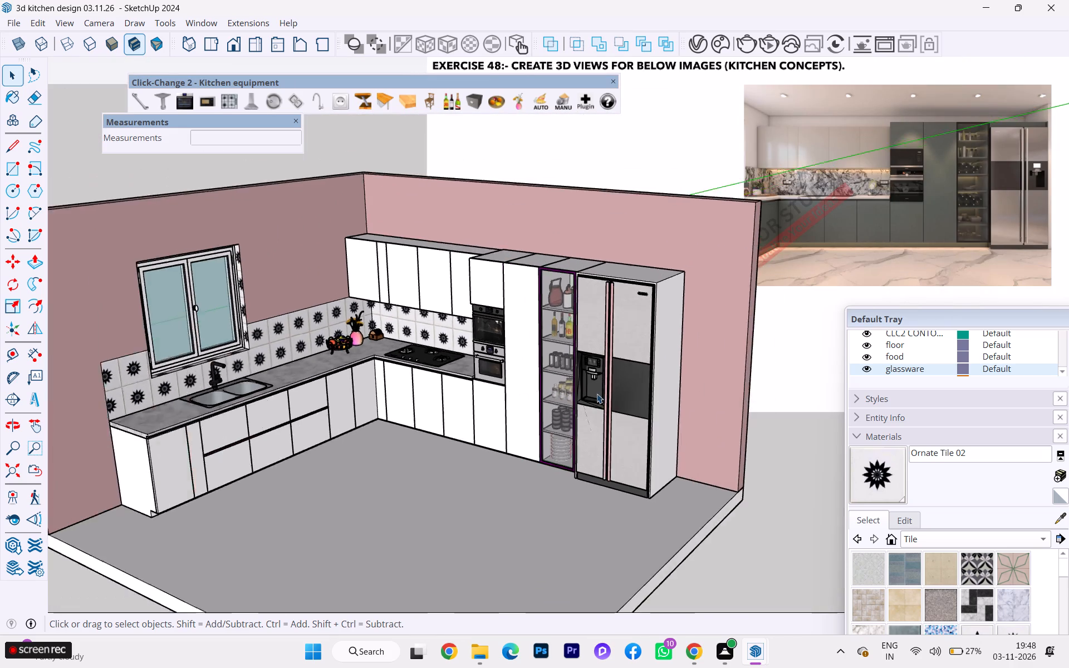
{"action": "scroll", "coordinate": [597, 394], "scroll_direction": "down", "scroll_amount": 3}
{"action": "middle_click_drag", "start_coordinate": [632, 376], "coordinate": [797, 367]}
{"action": "scroll", "coordinate": [634, 351], "scroll_direction": "up", "scroll_amount": 4}
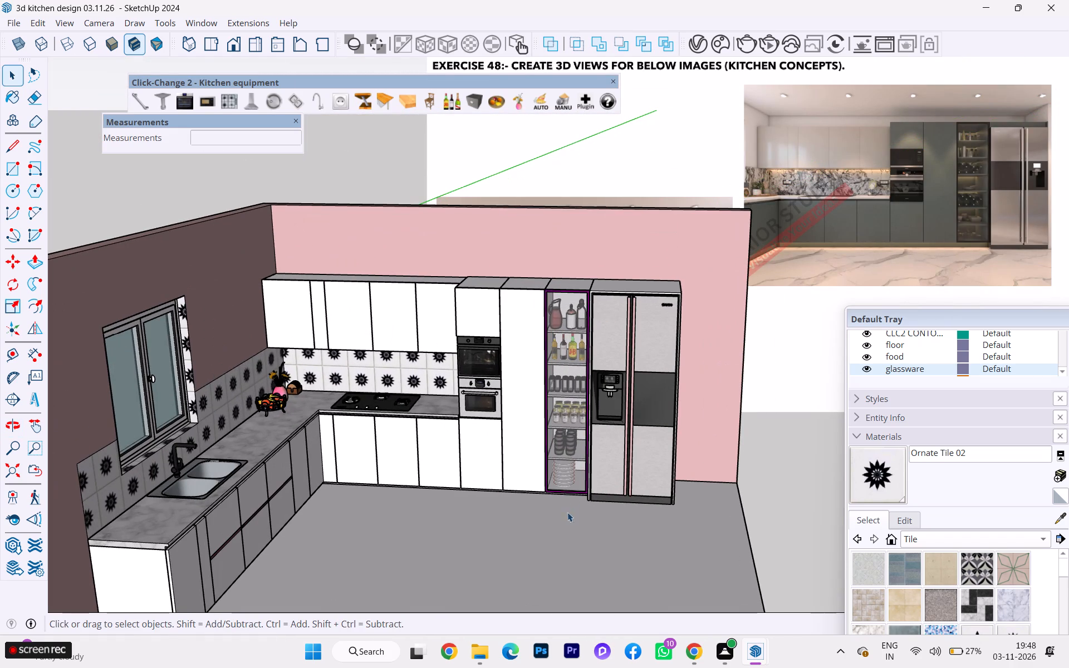
{"action": "scroll", "coordinate": [762, 432], "scroll_direction": "down", "scroll_amount": 4}
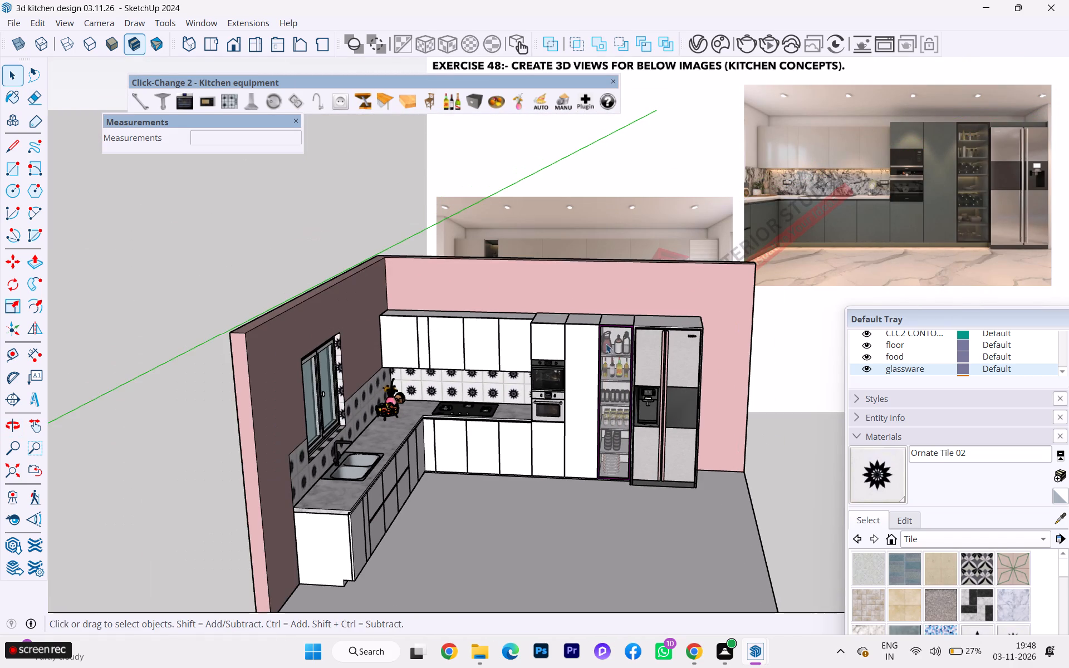
Compare the whole kitchen with the two reference kitchen images.
{"action": "scroll", "coordinate": [484, 300], "scroll_direction": "up", "scroll_amount": 2}
{"action": "scroll", "coordinate": [468, 302], "scroll_direction": "down", "scroll_amount": 1}
{"action": "scroll", "coordinate": [463, 304], "scroll_direction": "up", "scroll_amount": 1}
{"action": "scroll", "coordinate": [460, 306], "scroll_direction": "down", "scroll_amount": 16}
{"action": "scroll", "coordinate": [249, 329], "scroll_direction": "up", "scroll_amount": 2}
{"action": "scroll", "coordinate": [251, 329], "scroll_direction": "down", "scroll_amount": 3}
{"action": "scroll", "coordinate": [305, 356], "scroll_direction": "up", "scroll_amount": 1}
{"action": "scroll", "coordinate": [308, 357], "scroll_direction": "down", "scroll_amount": 3}
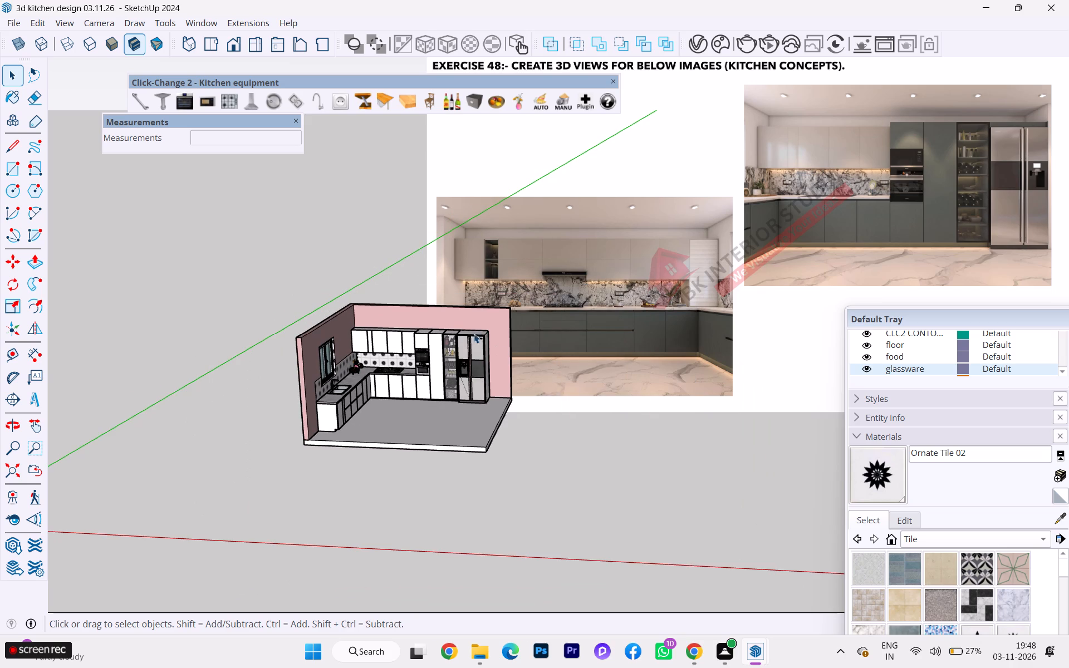
{"action": "scroll", "coordinate": [316, 350], "scroll_direction": "down", "scroll_amount": 4}
{"action": "scroll", "coordinate": [342, 377], "scroll_direction": "up", "scroll_amount": 1}
{"action": "scroll", "coordinate": [362, 379], "scroll_direction": "down", "scroll_amount": 3}
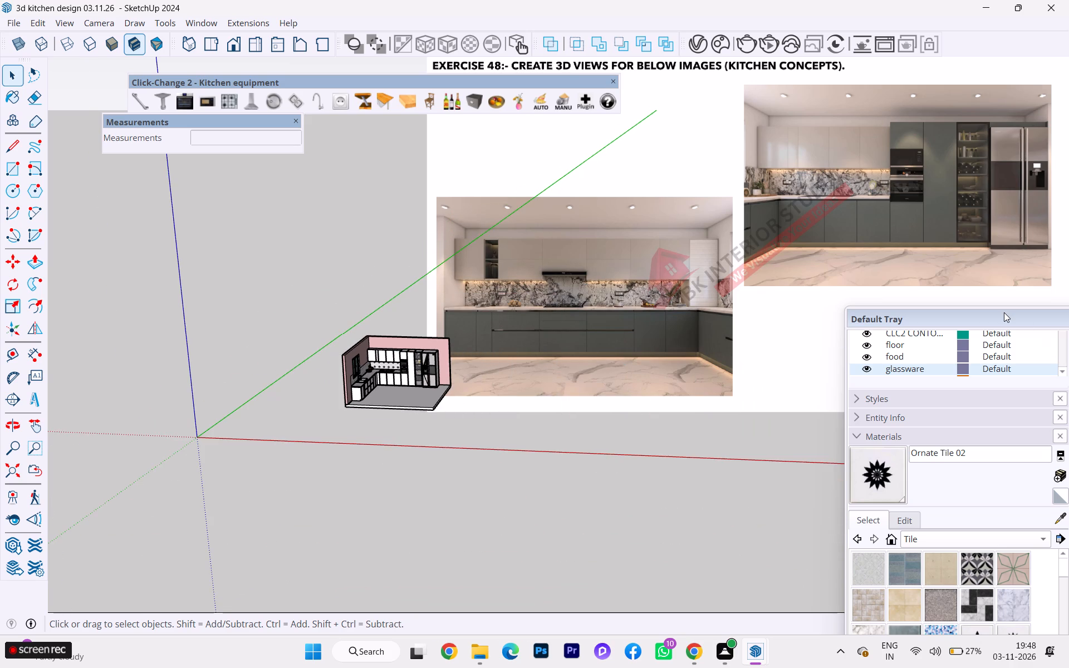
{"action": "scroll", "coordinate": [566, 348], "scroll_direction": "up", "scroll_amount": 4}
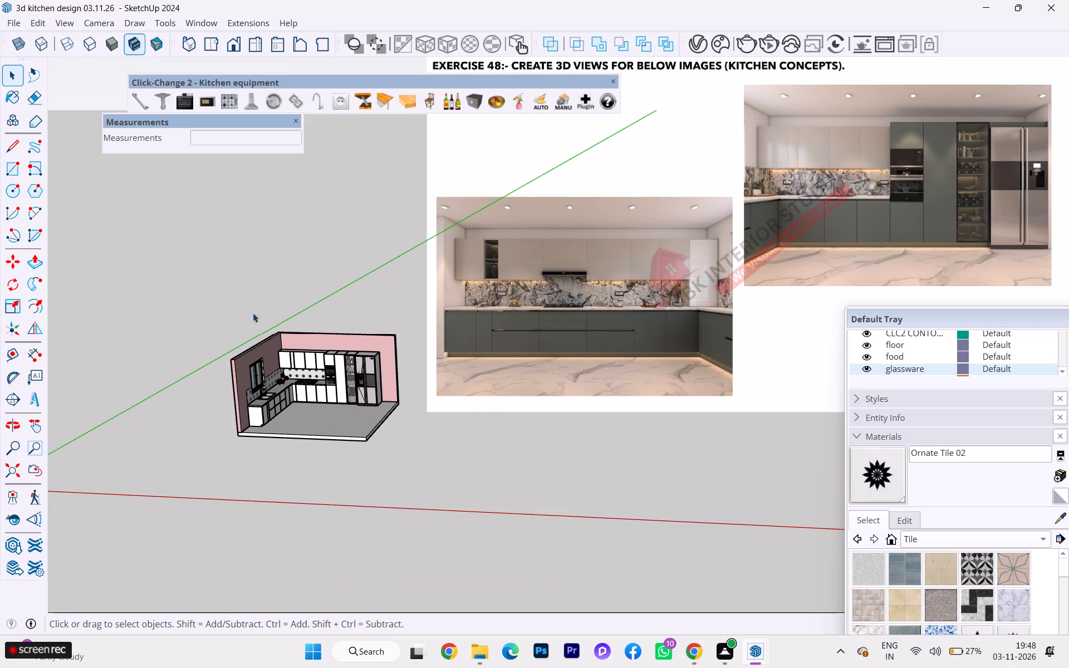
{"action": "scroll", "coordinate": [448, 362], "scroll_direction": "up", "scroll_amount": 8}
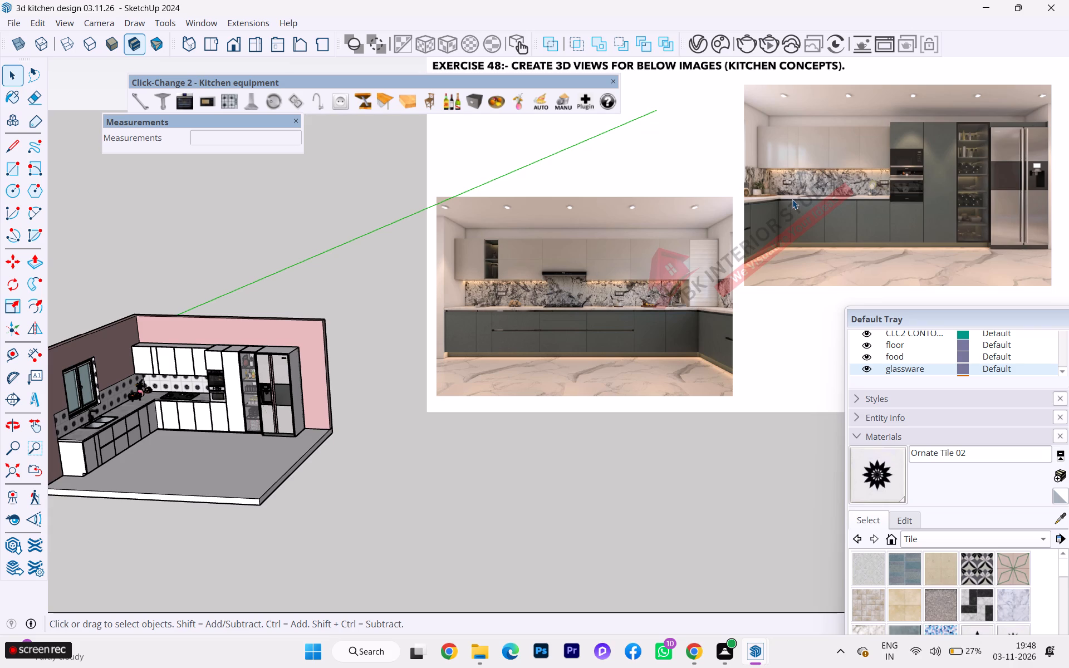
{"action": "scroll", "coordinate": [793, 199], "scroll_direction": "up", "scroll_amount": 1}
{"action": "scroll", "coordinate": [794, 202], "scroll_direction": "down", "scroll_amount": 2}
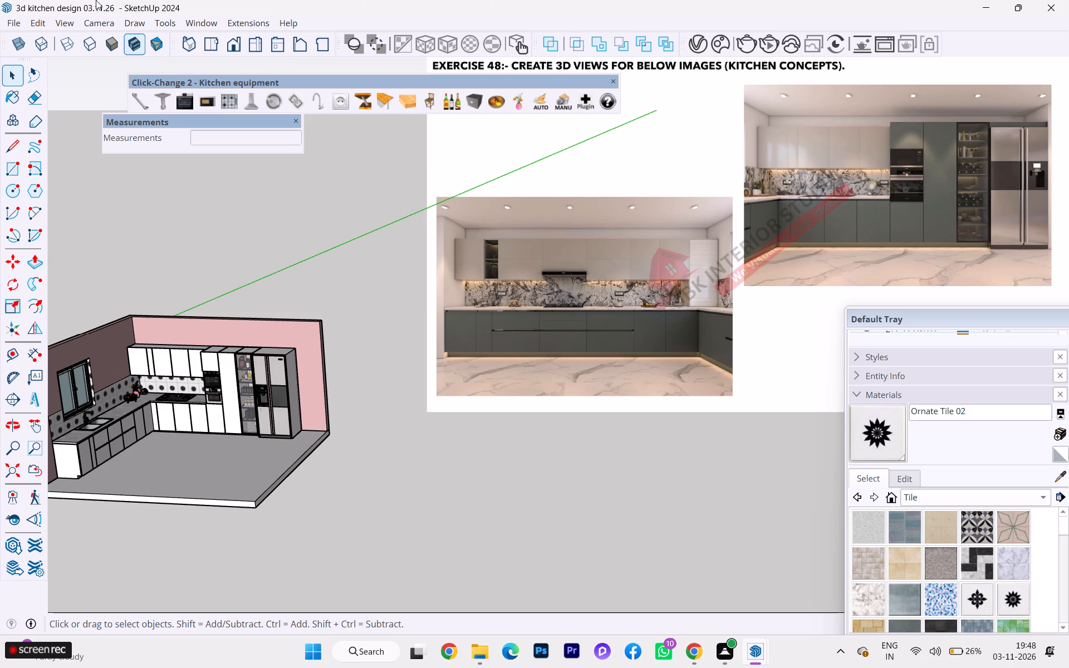
{"action": "scroll", "coordinate": [447, 325], "scroll_direction": "down", "scroll_amount": 2}
{"action": "scroll", "coordinate": [546, 286], "scroll_direction": "up", "scroll_amount": 2}
{"action": "scroll", "coordinate": [553, 283], "scroll_direction": "down", "scroll_amount": 1}
{"action": "scroll", "coordinate": [498, 321], "scroll_direction": "down", "scroll_amount": 3}
{"action": "scroll", "coordinate": [404, 306], "scroll_direction": "up", "scroll_amount": 1}
{"action": "scroll", "coordinate": [401, 306], "scroll_direction": "down", "scroll_amount": 1}
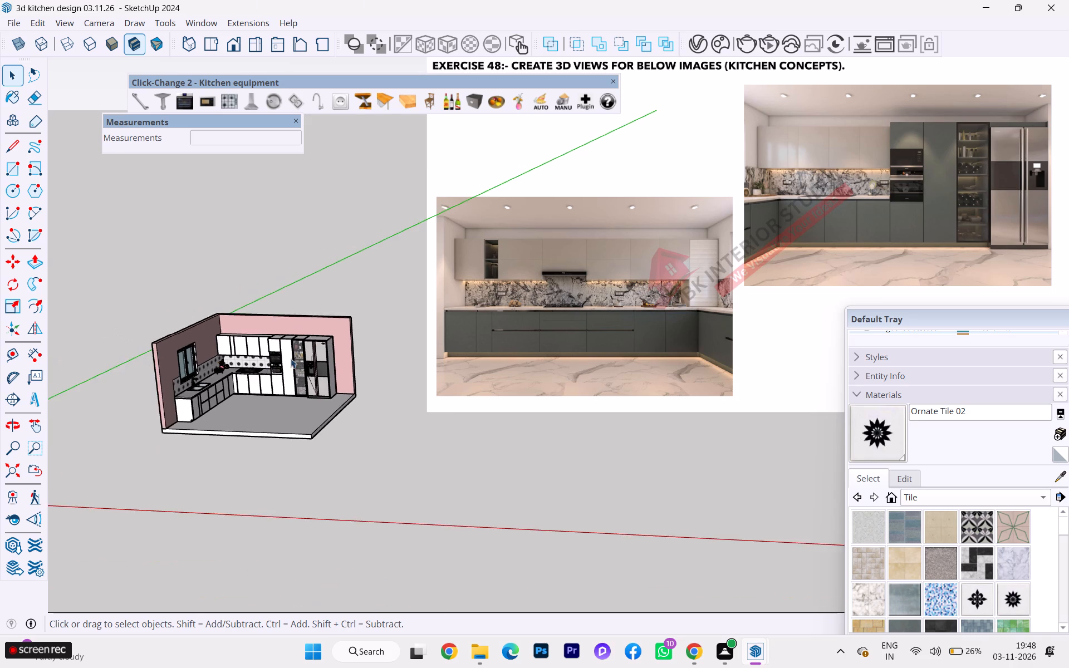
Inspect the wall cabinets, hob backsplash and tall units up close and within the whole room.
{"action": "scroll", "coordinate": [449, 271], "scroll_direction": "down", "scroll_amount": 2}
{"action": "scroll", "coordinate": [453, 272], "scroll_direction": "up", "scroll_amount": 1}
{"action": "scroll", "coordinate": [453, 272], "scroll_direction": "down", "scroll_amount": 2}
{"action": "scroll", "coordinate": [244, 321], "scroll_direction": "up", "scroll_amount": 3}
{"action": "scroll", "coordinate": [244, 321], "scroll_direction": "down", "scroll_amount": 3}
{"action": "scroll", "coordinate": [245, 321], "scroll_direction": "up", "scroll_amount": 17}
{"action": "scroll", "coordinate": [283, 376], "scroll_direction": "down", "scroll_amount": 1}
{"action": "scroll", "coordinate": [283, 376], "scroll_direction": "up", "scroll_amount": 5}
{"action": "scroll", "coordinate": [280, 364], "scroll_direction": "down", "scroll_amount": 2}
{"action": "scroll", "coordinate": [281, 364], "scroll_direction": "up", "scroll_amount": 7}
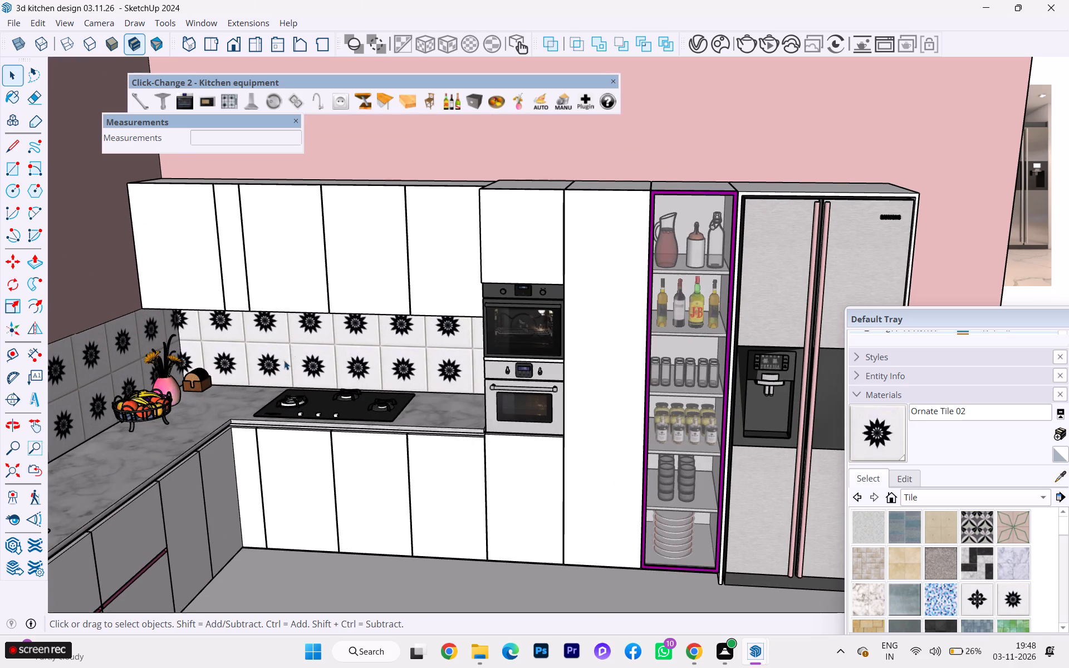
{"action": "scroll", "coordinate": [444, 247], "scroll_direction": "down", "scroll_amount": 3}
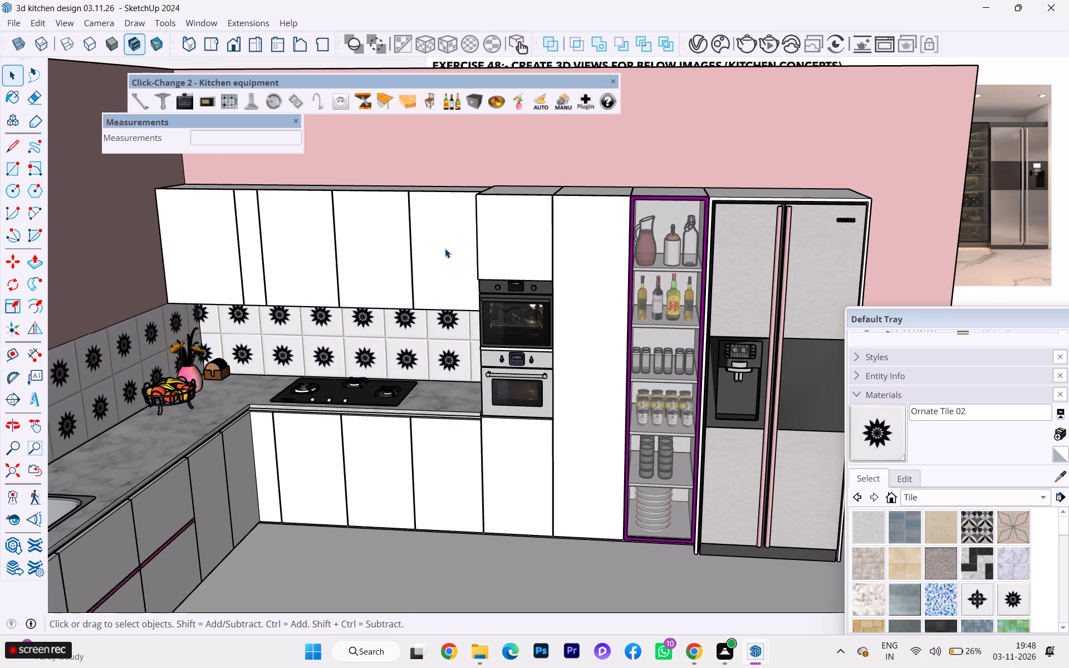
{"action": "scroll", "coordinate": [445, 248], "scroll_direction": "down", "scroll_amount": 9}
{"action": "middle_click_drag", "start_coordinate": [481, 255], "coordinate": [461, 264]}
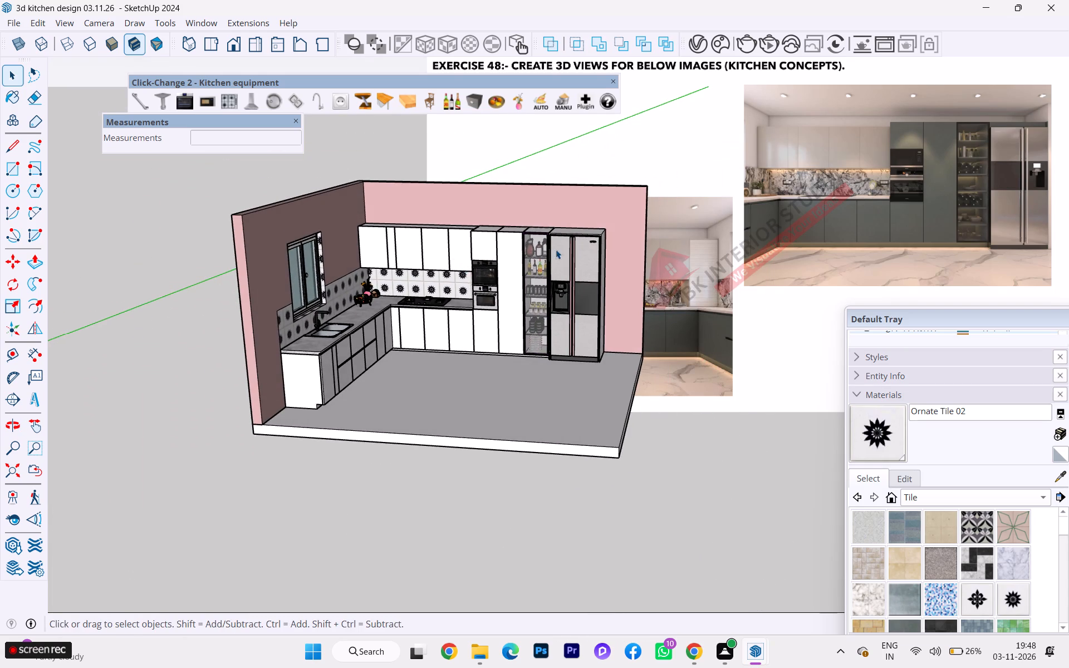
{"action": "scroll", "coordinate": [669, 253], "scroll_direction": "up", "scroll_amount": 6}
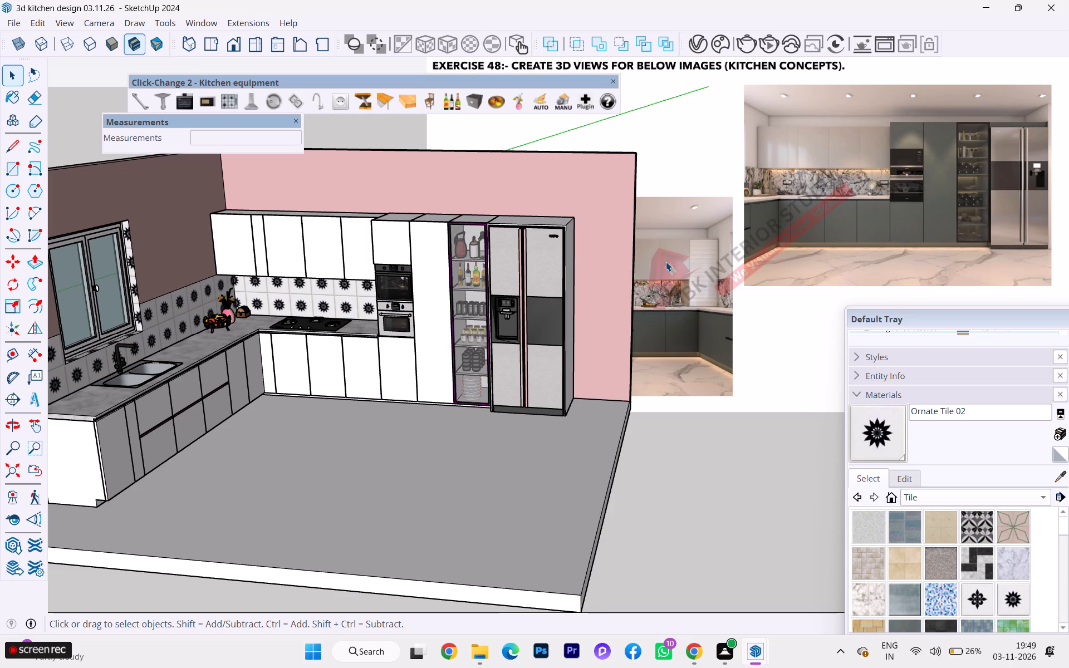
{"action": "scroll", "coordinate": [648, 272], "scroll_direction": "down", "scroll_amount": 4}
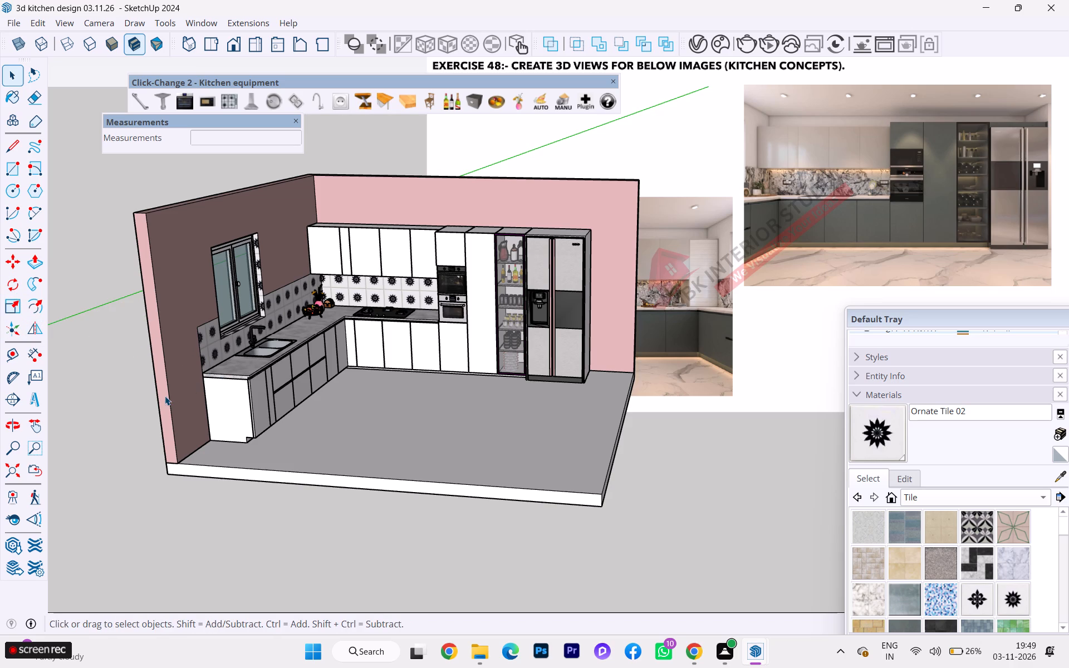
Inspect the fridge and the glass display cabinet beside the reference kitchen image.
{"action": "scroll", "coordinate": [525, 293], "scroll_direction": "up", "scroll_amount": 6}
{"action": "scroll", "coordinate": [590, 242], "scroll_direction": "up", "scroll_amount": 1}
{"action": "scroll", "coordinate": [591, 242], "scroll_direction": "down", "scroll_amount": 2}
{"action": "scroll", "coordinate": [591, 242], "scroll_direction": "up", "scroll_amount": 2}
{"action": "scroll", "coordinate": [591, 242], "scroll_direction": "down", "scroll_amount": 1}
{"action": "scroll", "coordinate": [589, 245], "scroll_direction": "up", "scroll_amount": 3}
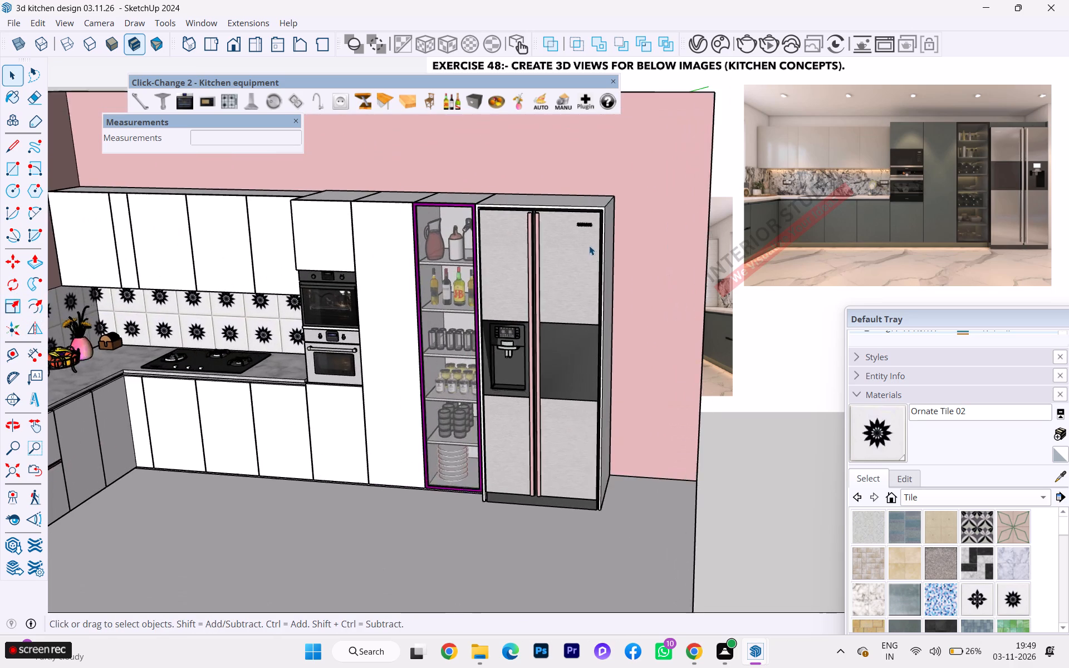
{"action": "scroll", "coordinate": [589, 245], "scroll_direction": "up", "scroll_amount": 4}
{"action": "scroll", "coordinate": [600, 256], "scroll_direction": "down", "scroll_amount": 2}
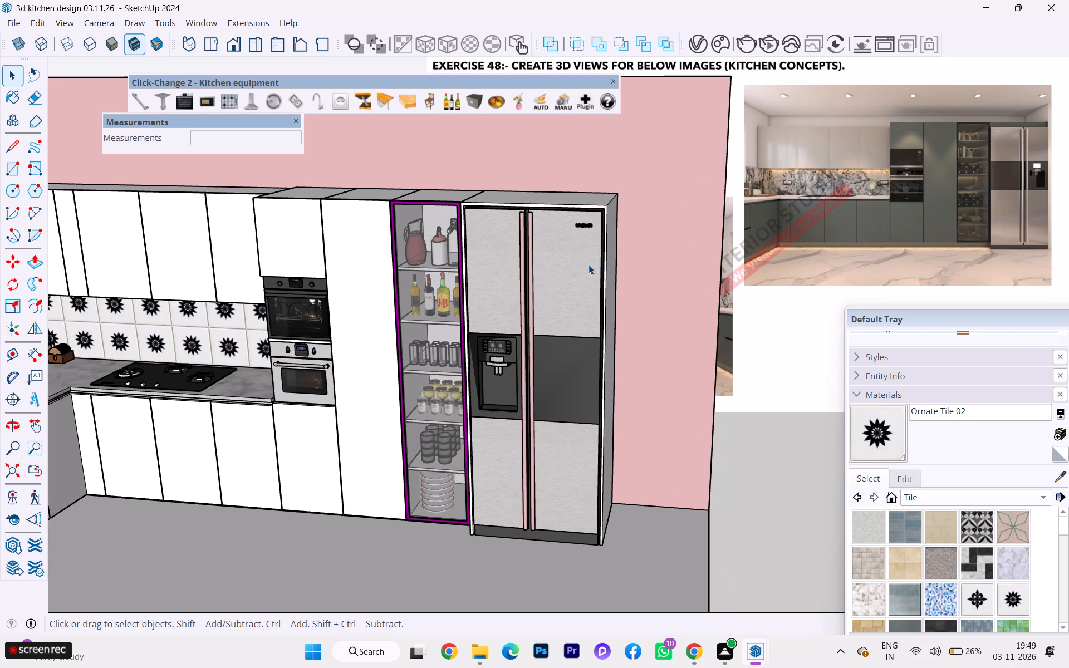
{"action": "scroll", "coordinate": [633, 249], "scroll_direction": "down", "scroll_amount": 2}
{"action": "scroll", "coordinate": [644, 256], "scroll_direction": "up", "scroll_amount": 2}
{"action": "scroll", "coordinate": [645, 256], "scroll_direction": "down", "scroll_amount": 7}
{"action": "scroll", "coordinate": [648, 273], "scroll_direction": "up", "scroll_amount": 1}
{"action": "scroll", "coordinate": [649, 273], "scroll_direction": "down", "scroll_amount": 3}
{"action": "middle_click_drag", "start_coordinate": [634, 283], "coordinate": [644, 330]}
{"action": "scroll", "coordinate": [522, 332], "scroll_direction": "down", "scroll_amount": 3}
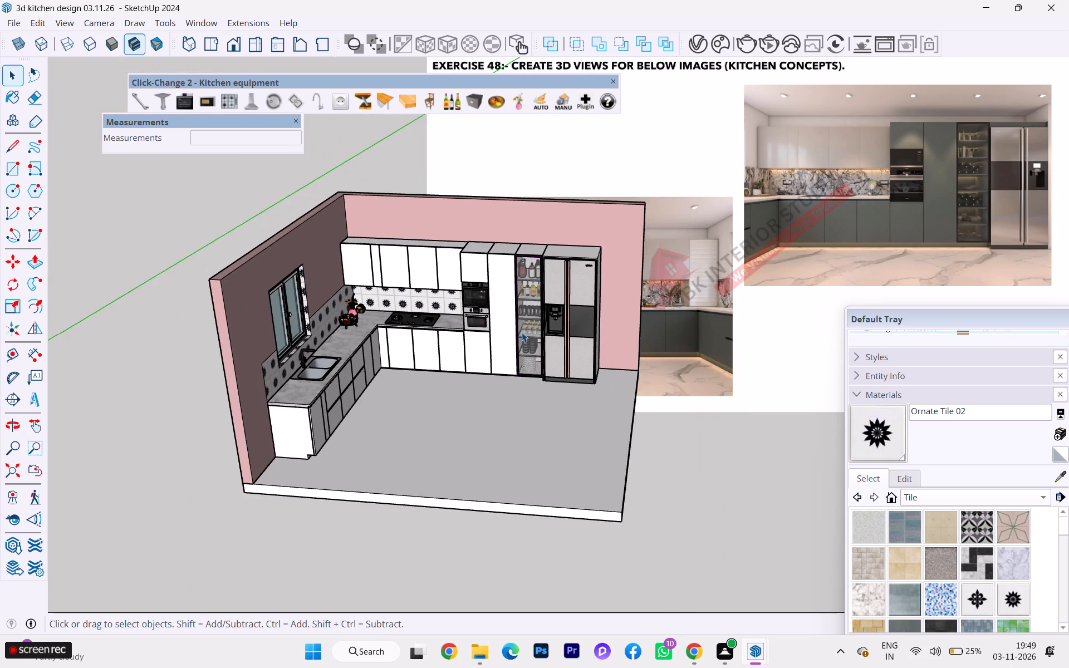
Examine the whole kitchen from frontal, low and raised corner viewpoints.
{"action": "scroll", "coordinate": [468, 338], "scroll_direction": "up", "scroll_amount": 7}
{"action": "scroll", "coordinate": [410, 332], "scroll_direction": "down", "scroll_amount": 1}
{"action": "scroll", "coordinate": [409, 332], "scroll_direction": "up", "scroll_amount": 1}
{"action": "scroll", "coordinate": [409, 332], "scroll_direction": "down", "scroll_amount": 3}
{"action": "middle_click_drag", "start_coordinate": [408, 332], "coordinate": [457, 268]}
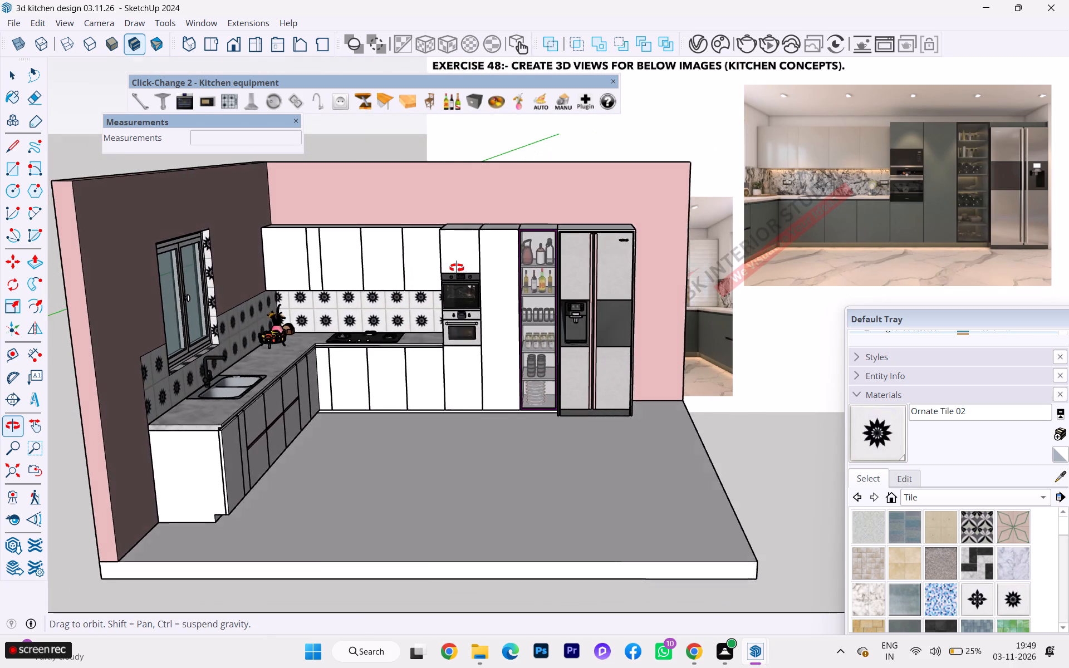
{"action": "middle_click_drag", "start_coordinate": [457, 268], "coordinate": [493, 276]}
{"action": "scroll", "coordinate": [475, 306], "scroll_direction": "down", "scroll_amount": 7}
{"action": "middle_click_drag", "start_coordinate": [477, 311], "coordinate": [424, 259]}
{"action": "scroll", "coordinate": [518, 266], "scroll_direction": "up", "scroll_amount": 6}
{"action": "scroll", "coordinate": [602, 283], "scroll_direction": "down", "scroll_amount": 2}
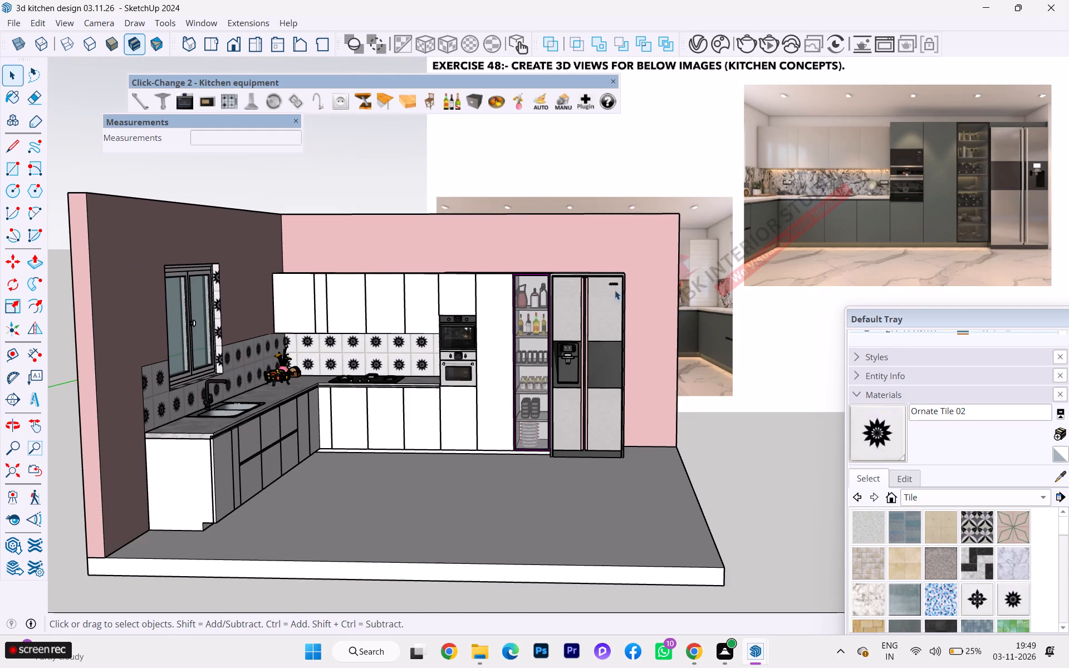
{"action": "middle_click_drag", "start_coordinate": [613, 298], "coordinate": [427, 386]}
{"action": "scroll", "coordinate": [515, 217], "scroll_direction": "up", "scroll_amount": 1}
{"action": "scroll", "coordinate": [509, 217], "scroll_direction": "down", "scroll_amount": 3}
{"action": "scroll", "coordinate": [508, 217], "scroll_direction": "up", "scroll_amount": 2}
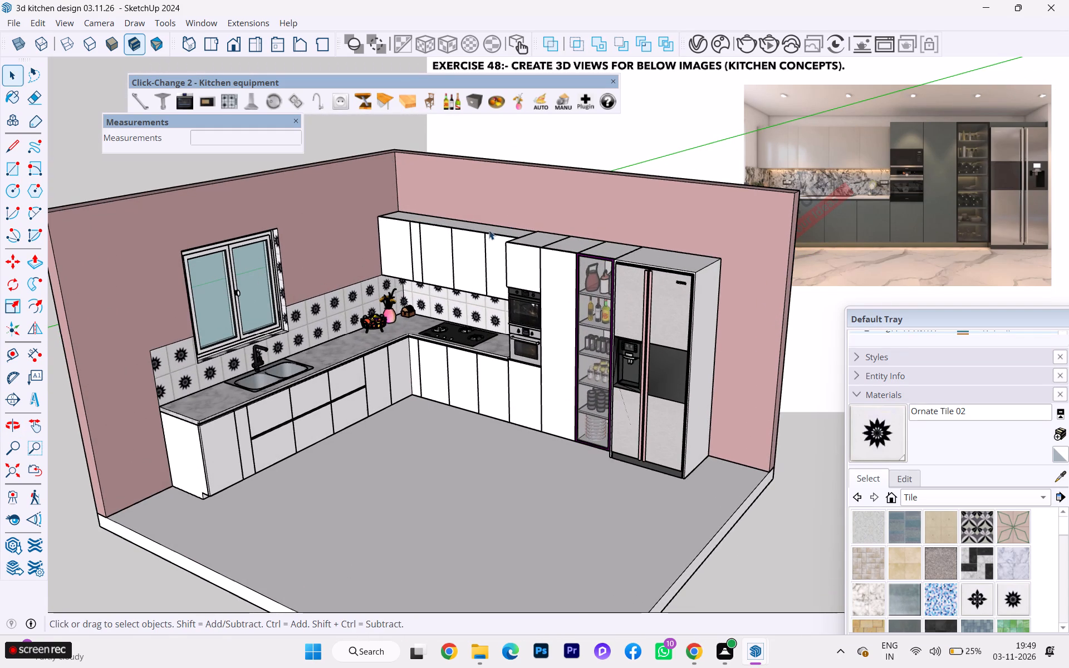
Open the wall group for editing and paint the window opening's right-hand reveal with the wall's sampled pink material.
{"action": "scroll", "coordinate": [457, 207], "scroll_direction": "up", "scroll_amount": 1}
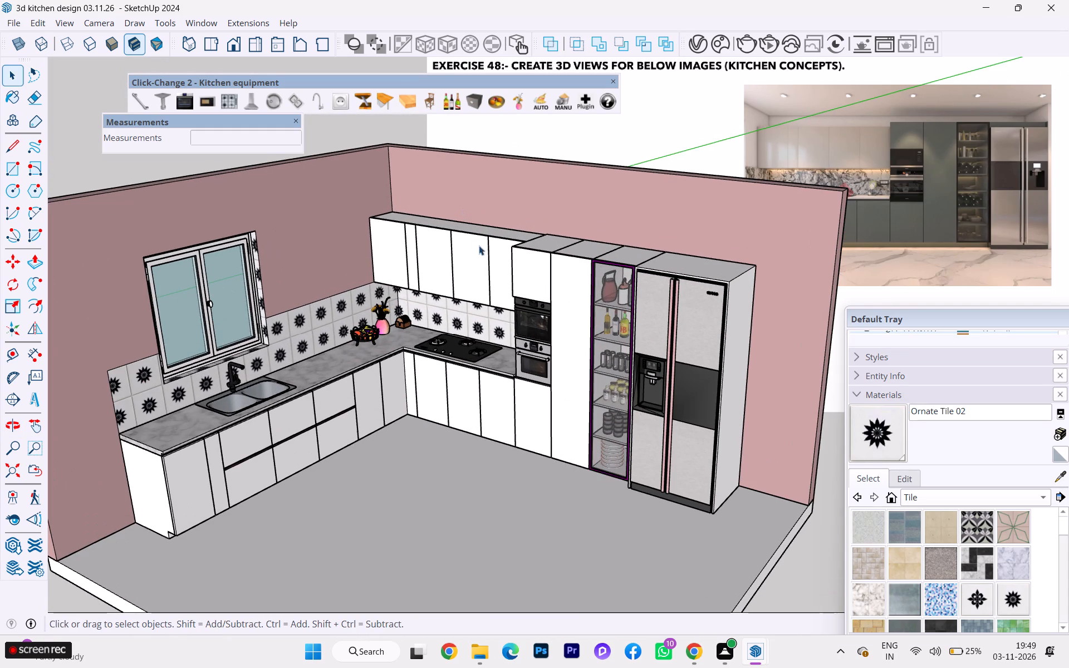
{"action": "scroll", "coordinate": [259, 267], "scroll_direction": "up", "scroll_amount": 3}
{"action": "scroll", "coordinate": [263, 276], "scroll_direction": "down", "scroll_amount": 1}
{"action": "scroll", "coordinate": [266, 280], "scroll_direction": "up", "scroll_amount": 5}
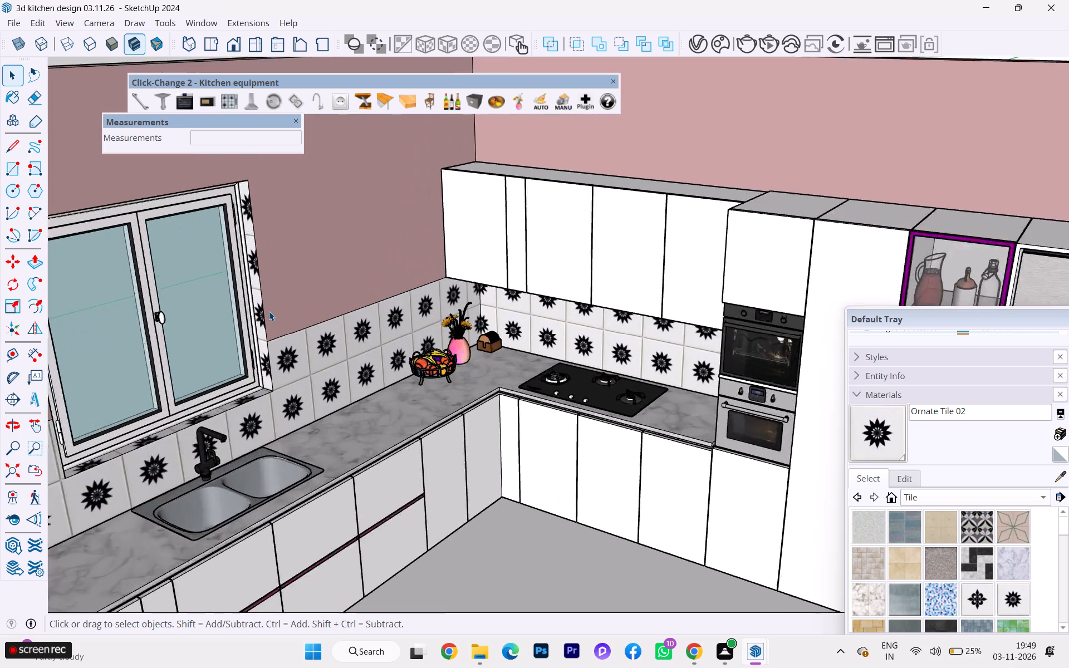
{"action": "scroll", "coordinate": [269, 311], "scroll_direction": "up", "scroll_amount": 1}
{"action": "left_click", "coordinate": [259, 242]}
{"action": "double_click", "coordinate": [249, 252]}
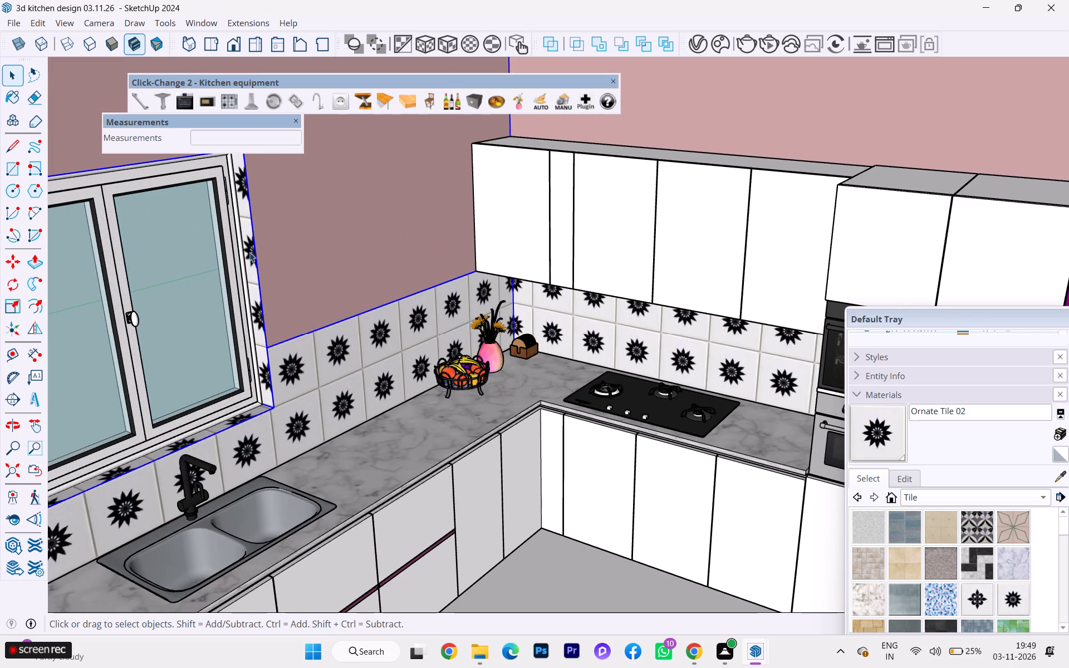
{"action": "left_click", "coordinate": [250, 252]}
{"action": "scroll", "coordinate": [283, 257], "scroll_direction": "down", "scroll_amount": 2}
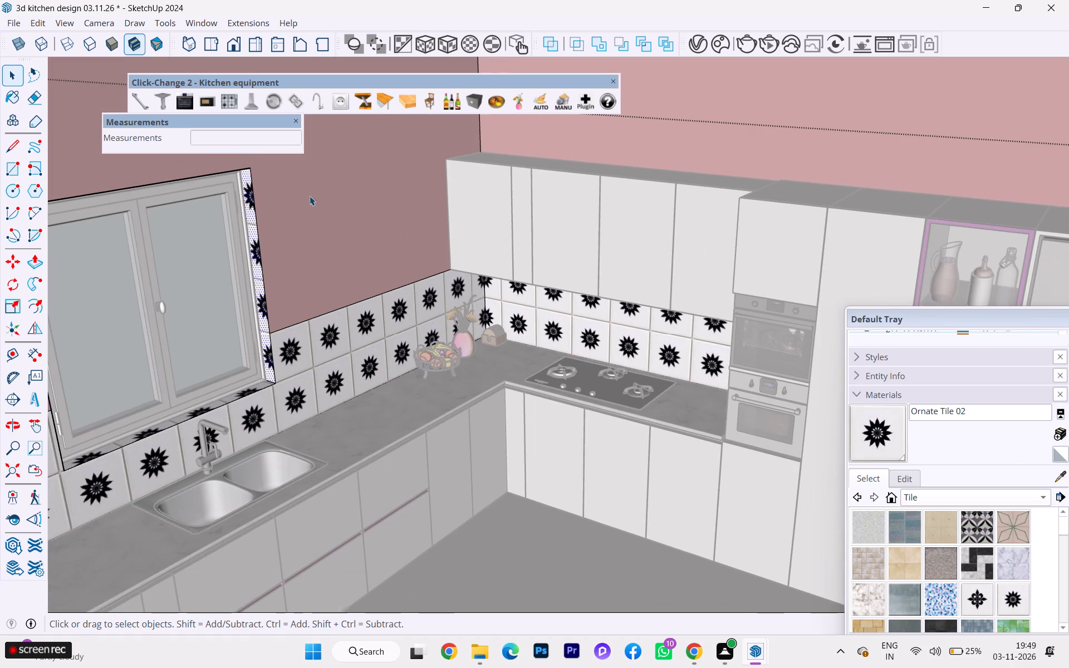
{"action": "left_click", "coordinate": [1056, 470]}
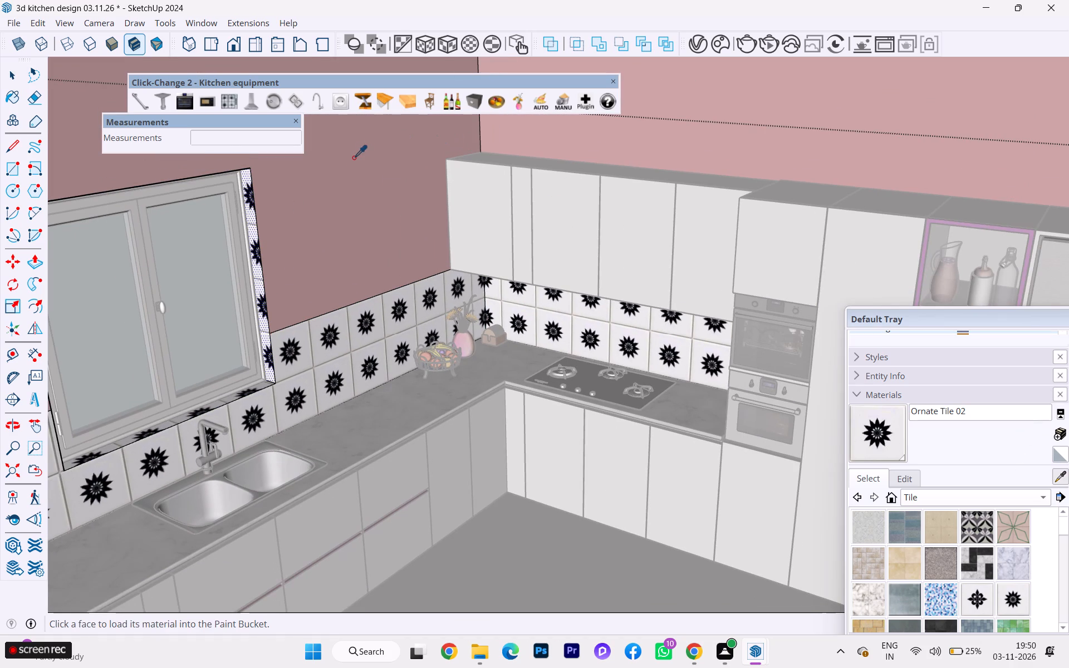
{"action": "left_click", "coordinate": [351, 165]}
{"action": "left_click", "coordinate": [251, 214]}
Paint the window opening's sill and left-hand reveal with the same pink wall material.
{"action": "scroll", "coordinate": [438, 227], "scroll_direction": "down", "scroll_amount": 7}
{"action": "middle_click_drag", "start_coordinate": [435, 242], "coordinate": [396, 259]}
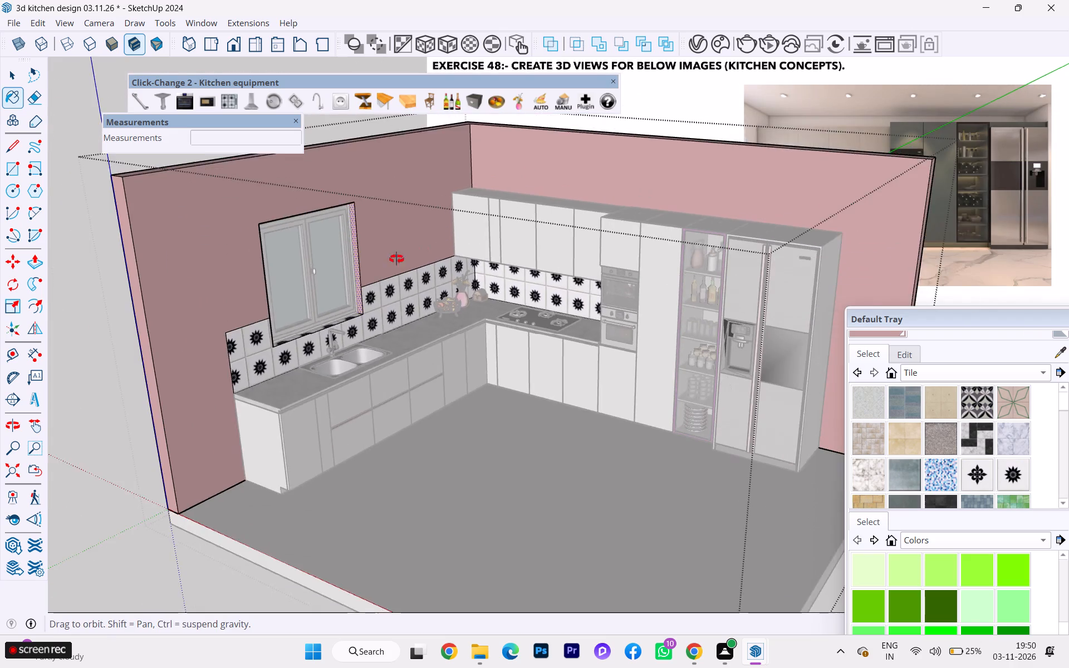
{"action": "middle_click_drag", "start_coordinate": [396, 259], "coordinate": [212, 311]}
{"action": "scroll", "coordinate": [388, 269], "scroll_direction": "up", "scroll_amount": 2}
{"action": "scroll", "coordinate": [394, 260], "scroll_direction": "down", "scroll_amount": 1}
{"action": "scroll", "coordinate": [395, 258], "scroll_direction": "up", "scroll_amount": 5}
{"action": "scroll", "coordinate": [372, 209], "scroll_direction": "down", "scroll_amount": 1}
{"action": "scroll", "coordinate": [372, 209], "scroll_direction": "up", "scroll_amount": 5}
{"action": "scroll", "coordinate": [289, 217], "scroll_direction": "up", "scroll_amount": 7}
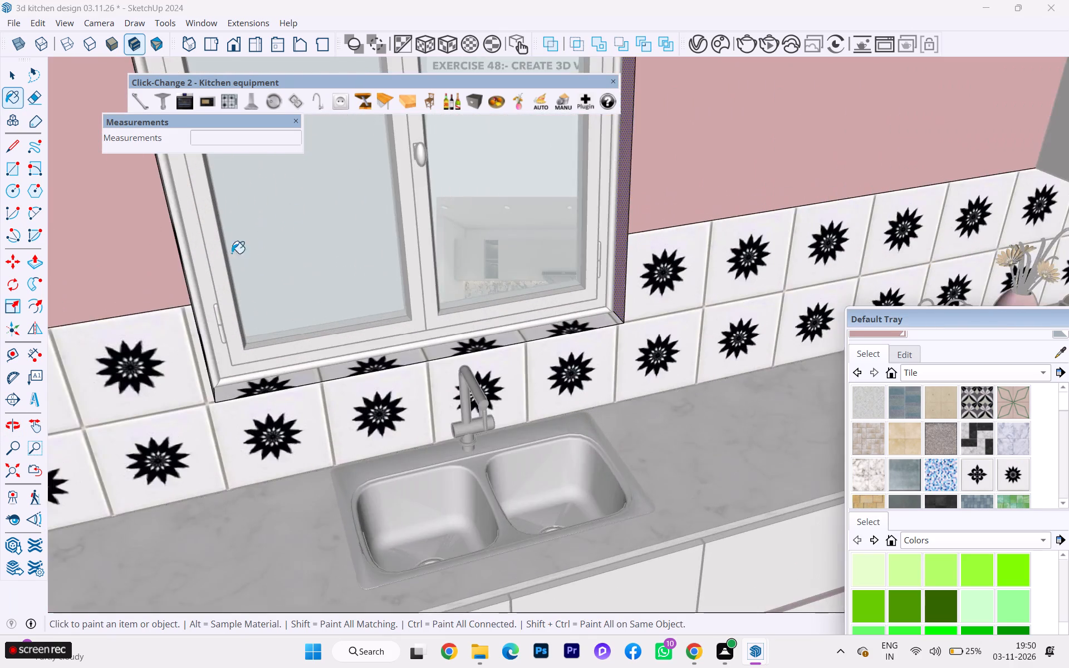
{"action": "middle_click_drag", "start_coordinate": [219, 261], "coordinate": [76, 306]}
{"action": "scroll", "coordinate": [206, 267], "scroll_direction": "down", "scroll_amount": 1}
{"action": "left_click", "coordinate": [318, 313]}
{"action": "left_click", "coordinate": [322, 310]}
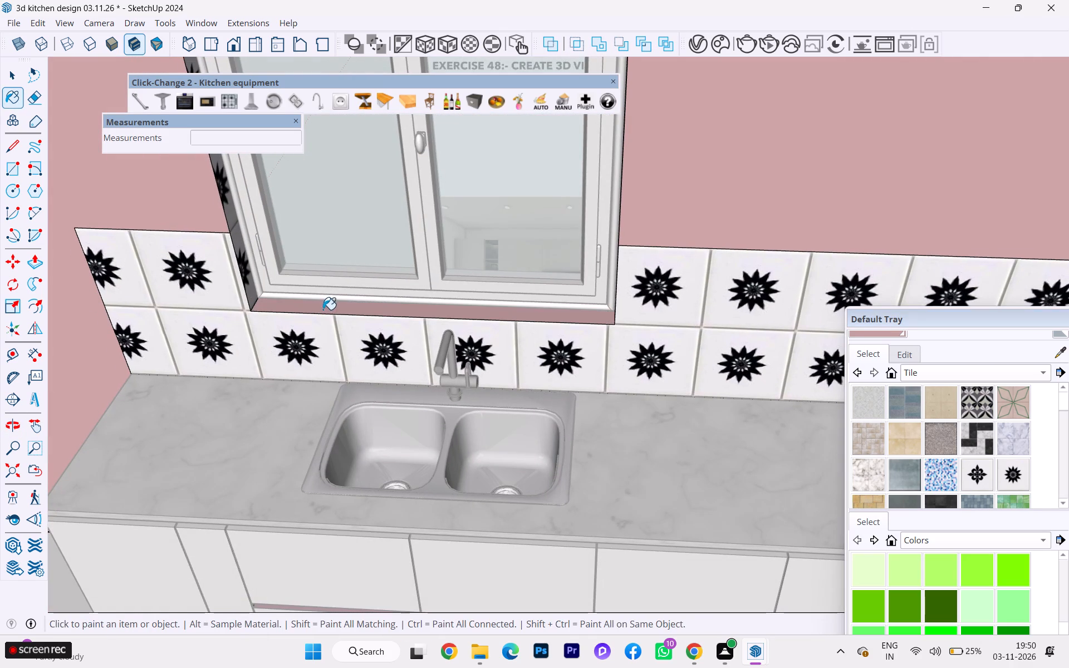
{"action": "left_click", "coordinate": [229, 233]}
{"action": "left_click", "coordinate": [239, 225]}
Paint the underside of the window opening's top with the pink wall material and finish editing the wall group.
{"action": "scroll", "coordinate": [224, 243], "scroll_direction": "down", "scroll_amount": 2}
{"action": "scroll", "coordinate": [224, 248], "scroll_direction": "up", "scroll_amount": 3}
{"action": "scroll", "coordinate": [224, 248], "scroll_direction": "down", "scroll_amount": 1}
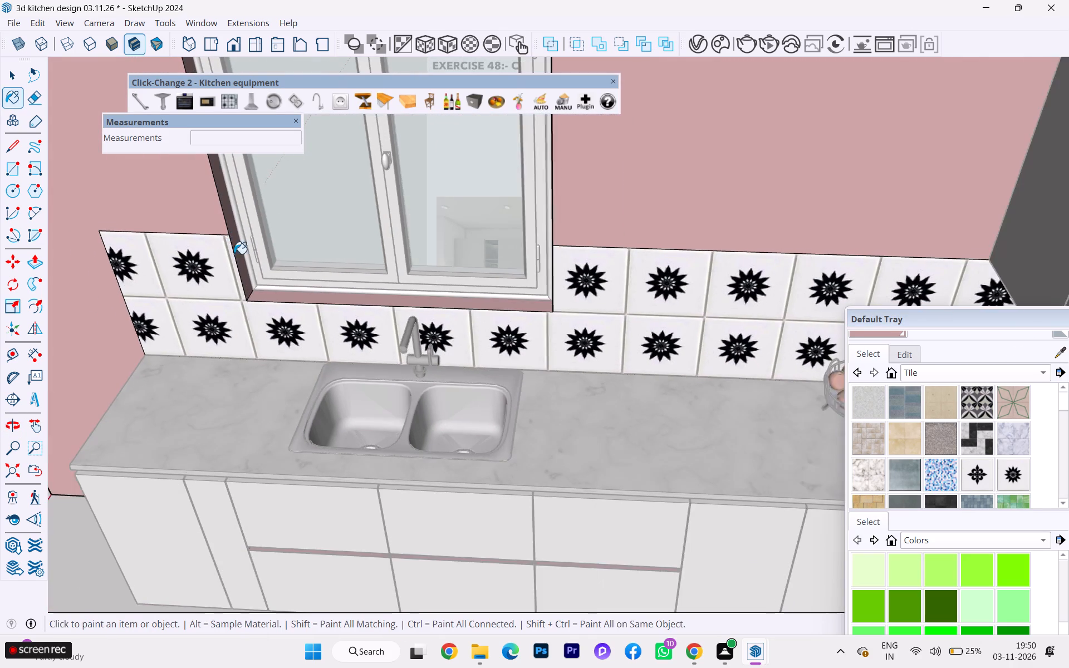
{"action": "middle_click_drag", "start_coordinate": [290, 264], "coordinate": [635, 205]}
{"action": "scroll", "coordinate": [290, 264], "scroll_direction": "down", "scroll_amount": 1}
{"action": "scroll", "coordinate": [464, 184], "scroll_direction": "down", "scroll_amount": 1}
{"action": "middle_click_drag", "start_coordinate": [463, 183], "coordinate": [399, 108]}
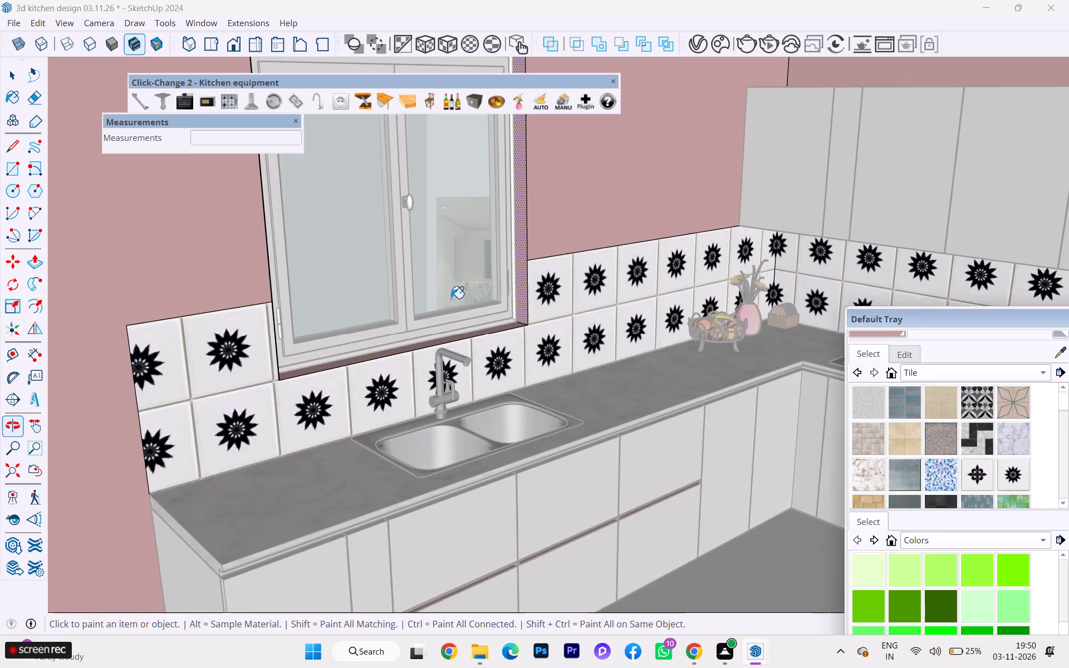
{"action": "scroll", "coordinate": [414, 346], "scroll_direction": "down", "scroll_amount": 3}
{"action": "middle_click_drag", "start_coordinate": [417, 345], "coordinate": [486, 118]}
{"action": "scroll", "coordinate": [452, 155], "scroll_direction": "up", "scroll_amount": 3}
{"action": "left_click", "coordinate": [436, 160]}
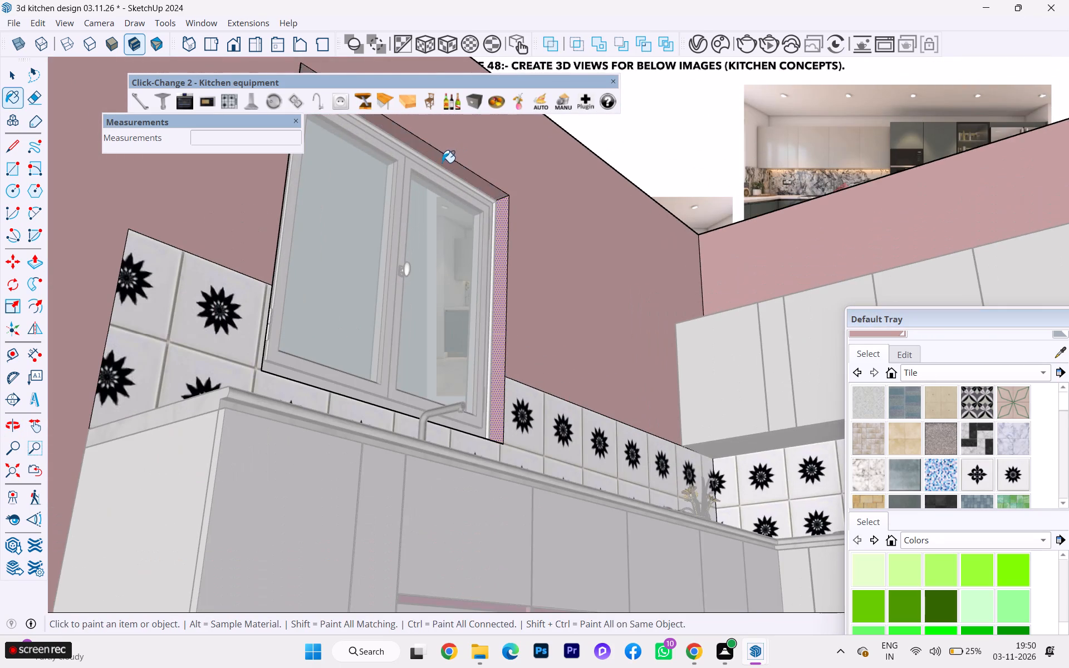
{"action": "scroll", "coordinate": [444, 170], "scroll_direction": "down", "scroll_amount": 2}
{"action": "middle_click_drag", "start_coordinate": [445, 189], "coordinate": [291, 451]}
{"action": "left_click", "coordinate": [4, 77]}
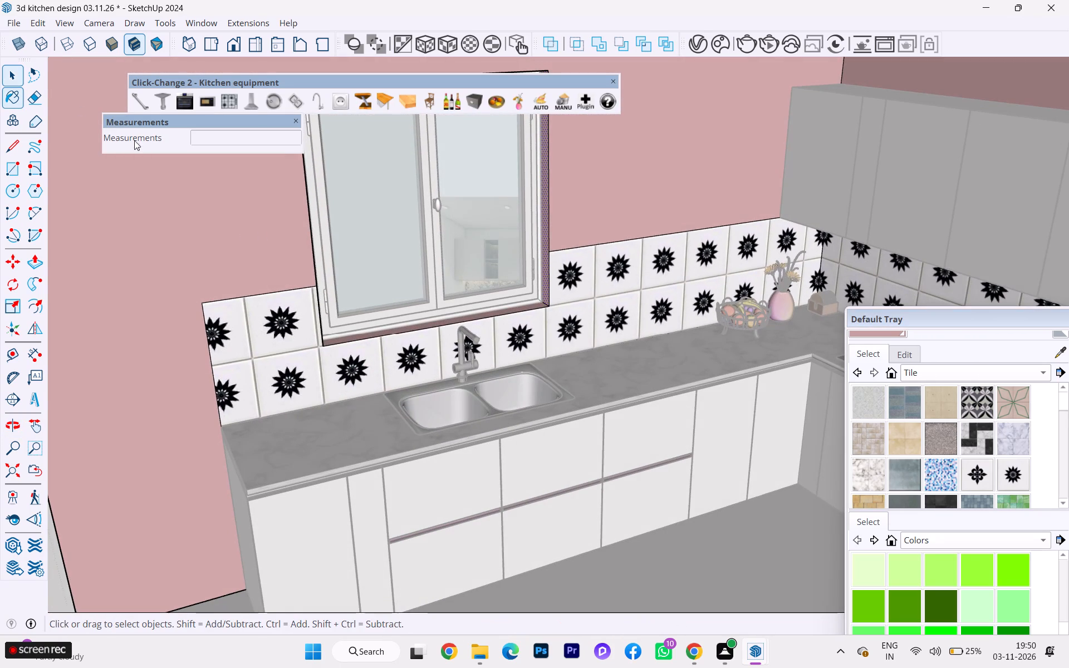
{"action": "scroll", "coordinate": [494, 371], "scroll_direction": "down", "scroll_amount": 4}
{"action": "left_click", "coordinate": [639, 482]}
{"action": "scroll", "coordinate": [534, 340], "scroll_direction": "down", "scroll_amount": 1}
{"action": "scroll", "coordinate": [534, 340], "scroll_direction": "up", "scroll_amount": 5}
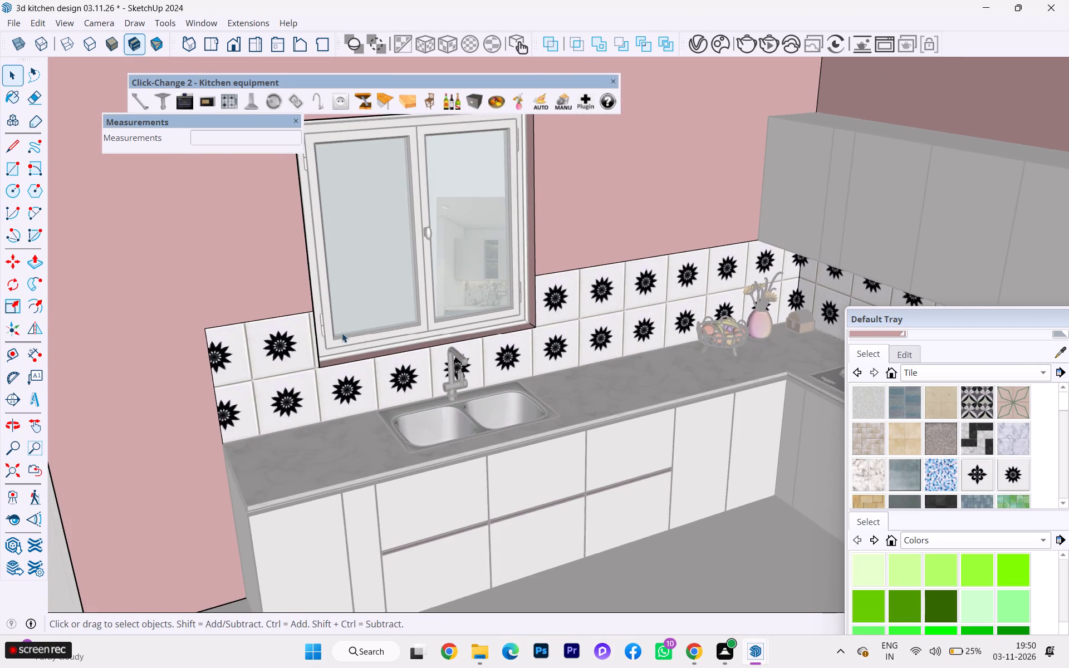
{"action": "scroll", "coordinate": [351, 333], "scroll_direction": "down", "scroll_amount": 1}
{"action": "scroll", "coordinate": [359, 335], "scroll_direction": "up", "scroll_amount": 1}
{"action": "scroll", "coordinate": [369, 337], "scroll_direction": "down", "scroll_amount": 5}
{"action": "left_click", "coordinate": [131, 349]}
{"action": "left_click", "coordinate": [42, 347]}
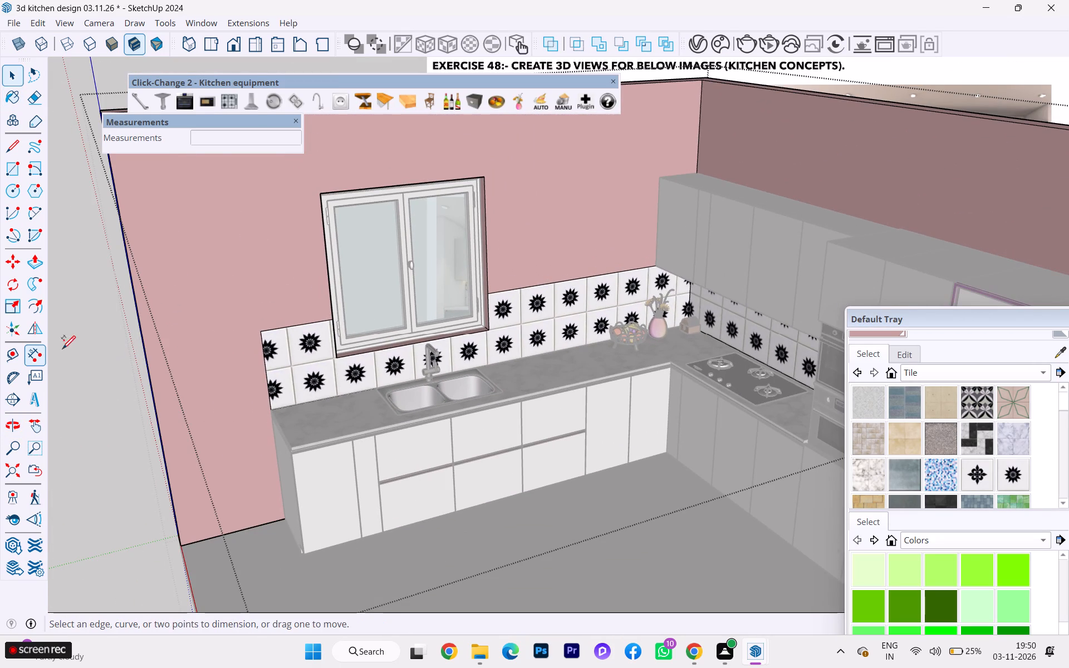
{"action": "left_click", "coordinate": [104, 359]}
{"action": "left_click", "coordinate": [9, 70]}
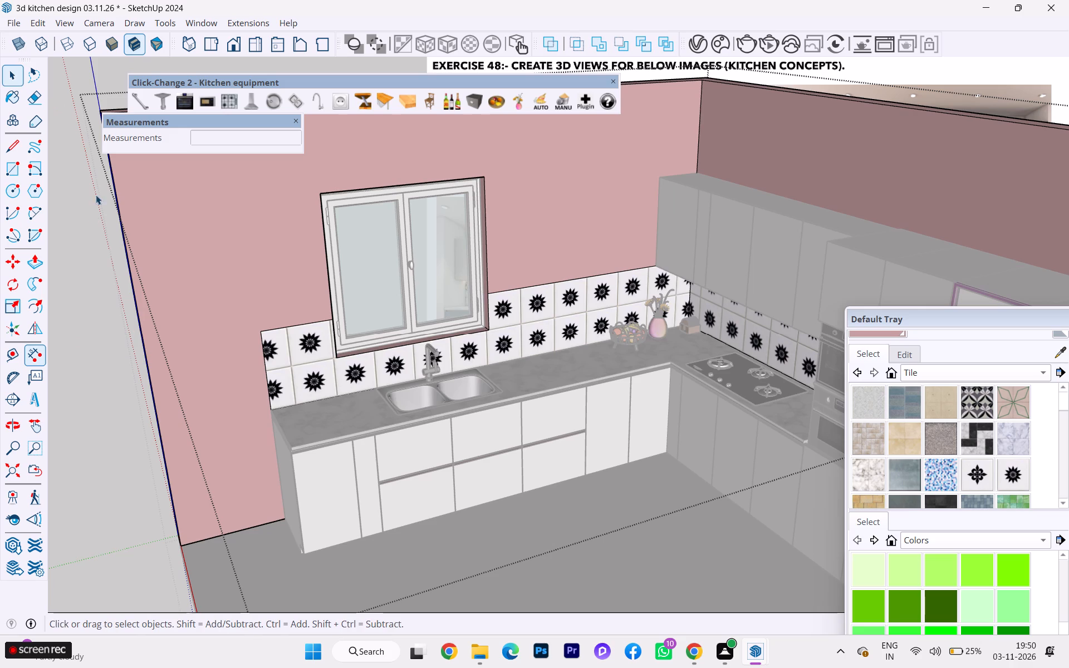
{"action": "left_click", "coordinate": [89, 213]}
Inspect the window reveals and the adjoining tiled backsplash up close and from further back.
{"action": "scroll", "coordinate": [491, 320], "scroll_direction": "up", "scroll_amount": 2}
{"action": "scroll", "coordinate": [492, 320], "scroll_direction": "down", "scroll_amount": 1}
{"action": "scroll", "coordinate": [492, 320], "scroll_direction": "up", "scroll_amount": 4}
{"action": "scroll", "coordinate": [494, 322], "scroll_direction": "down", "scroll_amount": 2}
{"action": "scroll", "coordinate": [496, 323], "scroll_direction": "up", "scroll_amount": 8}
{"action": "scroll", "coordinate": [497, 283], "scroll_direction": "down", "scroll_amount": 2}
{"action": "scroll", "coordinate": [497, 283], "scroll_direction": "up", "scroll_amount": 3}
{"action": "scroll", "coordinate": [497, 283], "scroll_direction": "down", "scroll_amount": 1}
{"action": "scroll", "coordinate": [497, 283], "scroll_direction": "up", "scroll_amount": 1}
{"action": "scroll", "coordinate": [497, 283], "scroll_direction": "down", "scroll_amount": 1}
{"action": "scroll", "coordinate": [497, 283], "scroll_direction": "up", "scroll_amount": 7}
{"action": "scroll", "coordinate": [497, 283], "scroll_direction": "down", "scroll_amount": 6}
{"action": "scroll", "coordinate": [498, 283], "scroll_direction": "up", "scroll_amount": 3}
{"action": "scroll", "coordinate": [498, 284], "scroll_direction": "down", "scroll_amount": 1}
{"action": "scroll", "coordinate": [498, 284], "scroll_direction": "up", "scroll_amount": 5}
{"action": "scroll", "coordinate": [499, 284], "scroll_direction": "down", "scroll_amount": 3}
{"action": "scroll", "coordinate": [499, 284], "scroll_direction": "up", "scroll_amount": 1}
{"action": "scroll", "coordinate": [499, 284], "scroll_direction": "down", "scroll_amount": 3}
{"action": "middle_click_drag", "start_coordinate": [499, 288], "coordinate": [486, 336]}
{"action": "scroll", "coordinate": [498, 291], "scroll_direction": "down", "scroll_amount": 1}
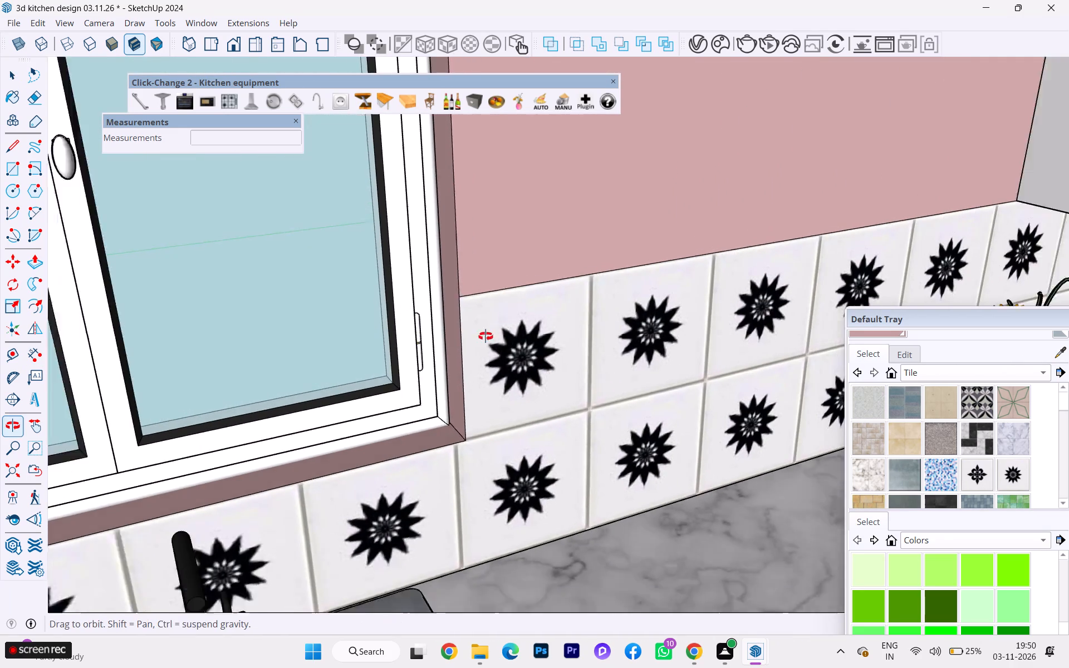
{"action": "middle_click_drag", "start_coordinate": [486, 336], "coordinate": [478, 381]}
{"action": "scroll", "coordinate": [429, 291], "scroll_direction": "down", "scroll_amount": 2}
{"action": "scroll", "coordinate": [429, 291], "scroll_direction": "up", "scroll_amount": 3}
{"action": "scroll", "coordinate": [429, 291], "scroll_direction": "down", "scroll_amount": 11}
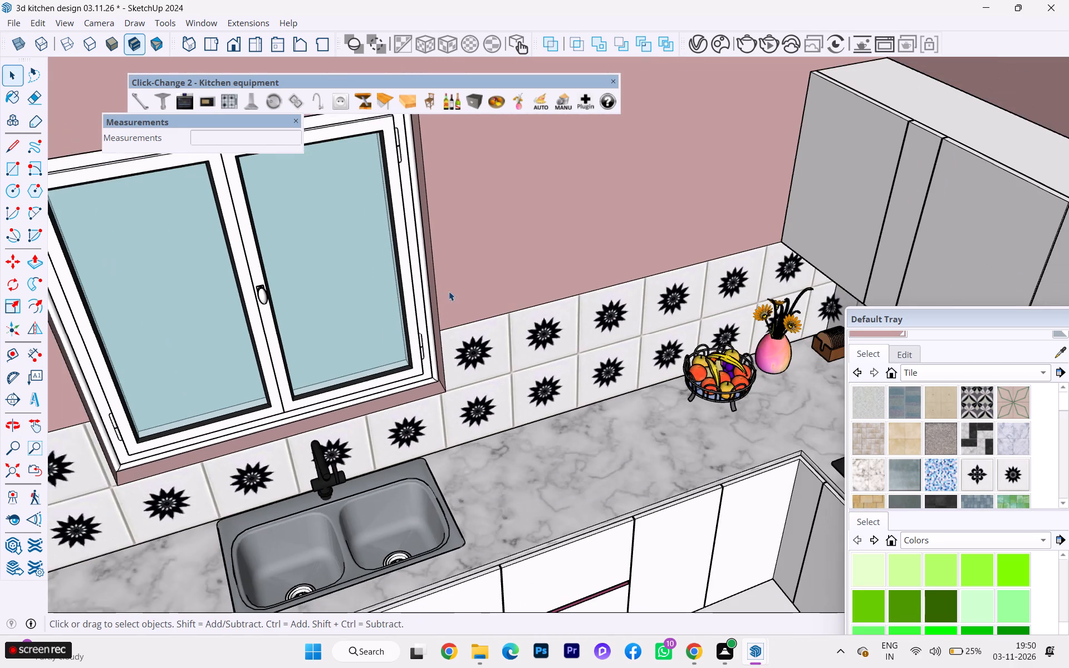
{"action": "scroll", "coordinate": [546, 317], "scroll_direction": "down", "scroll_amount": 4}
{"action": "scroll", "coordinate": [607, 316], "scroll_direction": "down", "scroll_amount": 3}
{"action": "scroll", "coordinate": [609, 316], "scroll_direction": "up", "scroll_amount": 3}
{"action": "scroll", "coordinate": [609, 316], "scroll_direction": "down", "scroll_amount": 2}
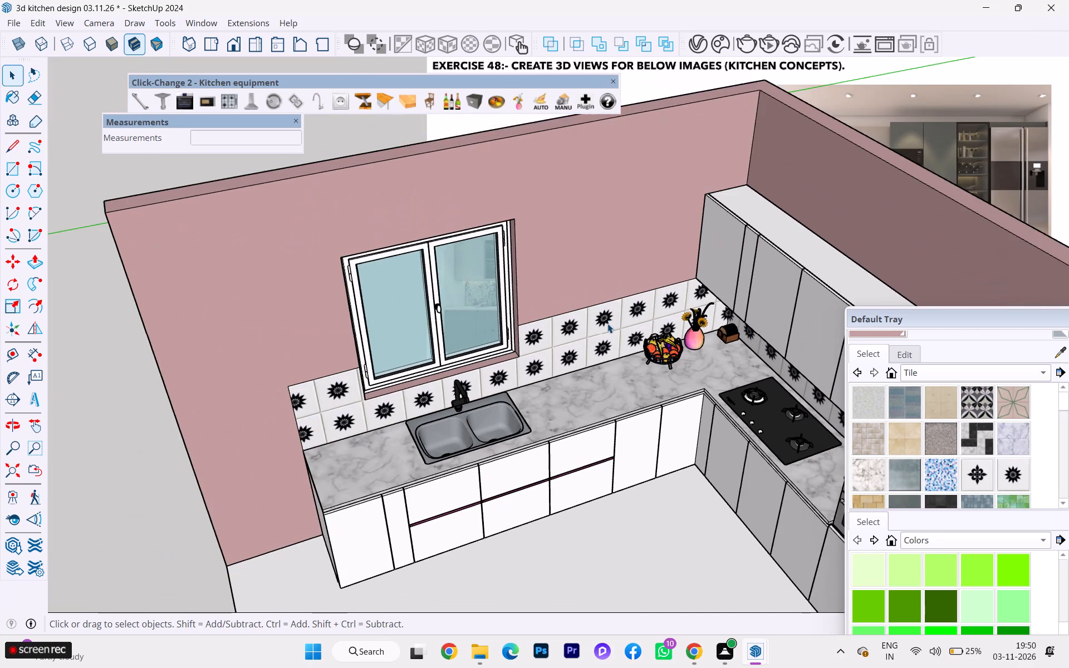
{"action": "scroll", "coordinate": [607, 323], "scroll_direction": "down", "scroll_amount": 2}
{"action": "scroll", "coordinate": [607, 323], "scroll_direction": "up", "scroll_amount": 1}
{"action": "scroll", "coordinate": [607, 323], "scroll_direction": "down", "scroll_amount": 1}
{"action": "scroll", "coordinate": [408, 236], "scroll_direction": "up", "scroll_amount": 4}
{"action": "scroll", "coordinate": [467, 277], "scroll_direction": "up", "scroll_amount": 5}
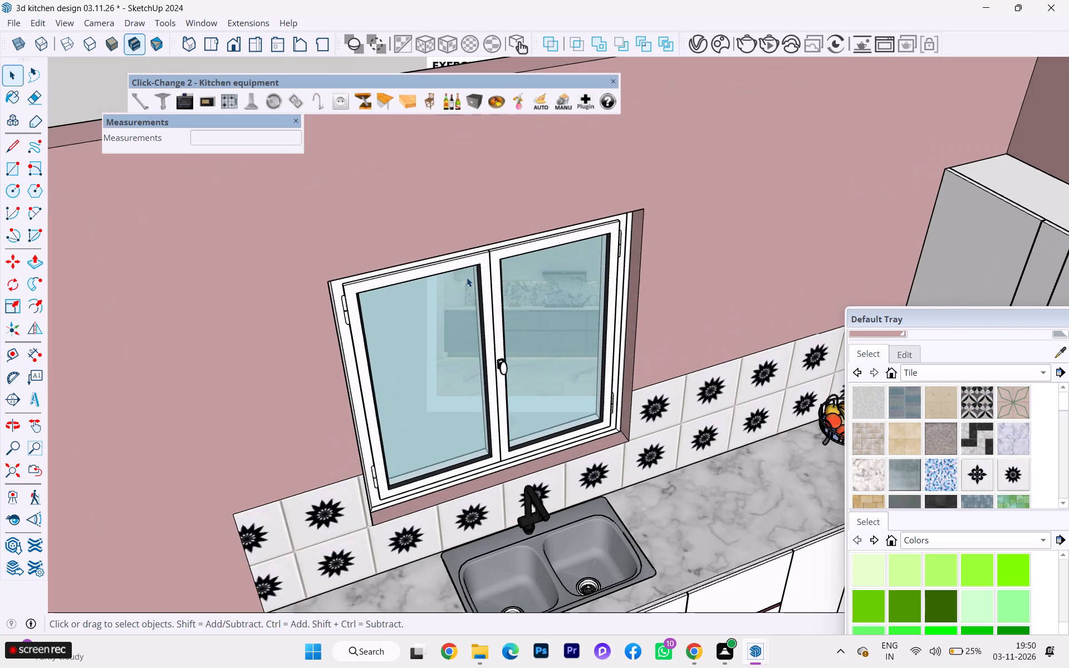
{"action": "scroll", "coordinate": [454, 307], "scroll_direction": "up", "scroll_amount": 1}
{"action": "scroll", "coordinate": [550, 293], "scroll_direction": "down", "scroll_amount": 2}
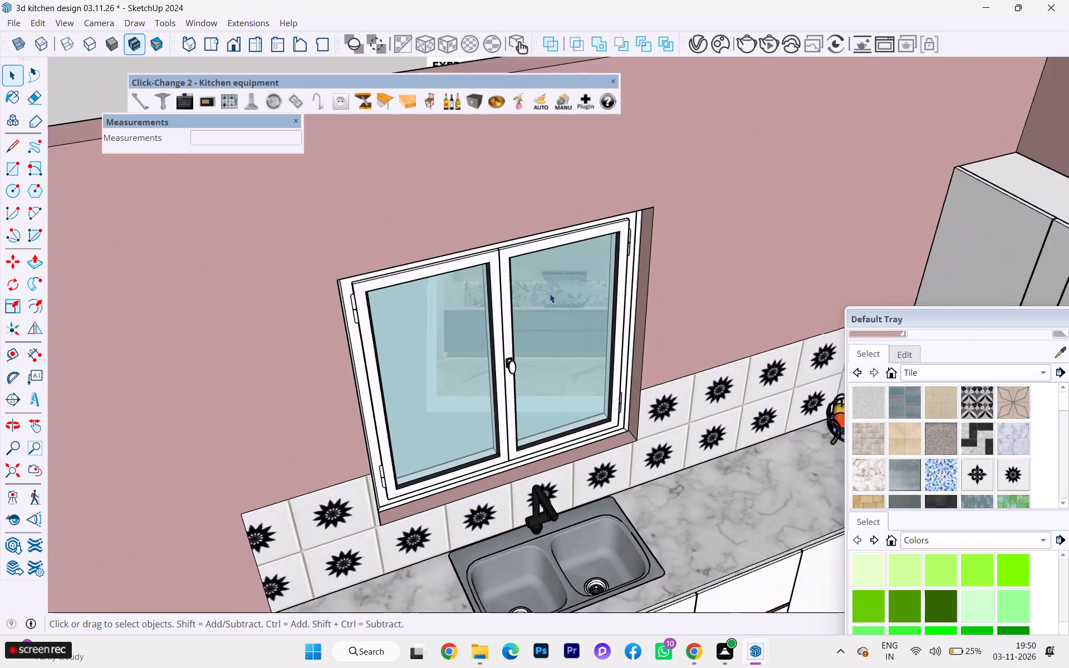
{"action": "scroll", "coordinate": [500, 308], "scroll_direction": "down", "scroll_amount": 6}
{"action": "scroll", "coordinate": [477, 312], "scroll_direction": "up", "scroll_amount": 1}
{"action": "scroll", "coordinate": [477, 312], "scroll_direction": "down", "scroll_amount": 1}
Examine the whole kitchen from raised viewpoints beside the reference kitchen image.
{"action": "middle_click_drag", "start_coordinate": [493, 298], "coordinate": [573, 269]}
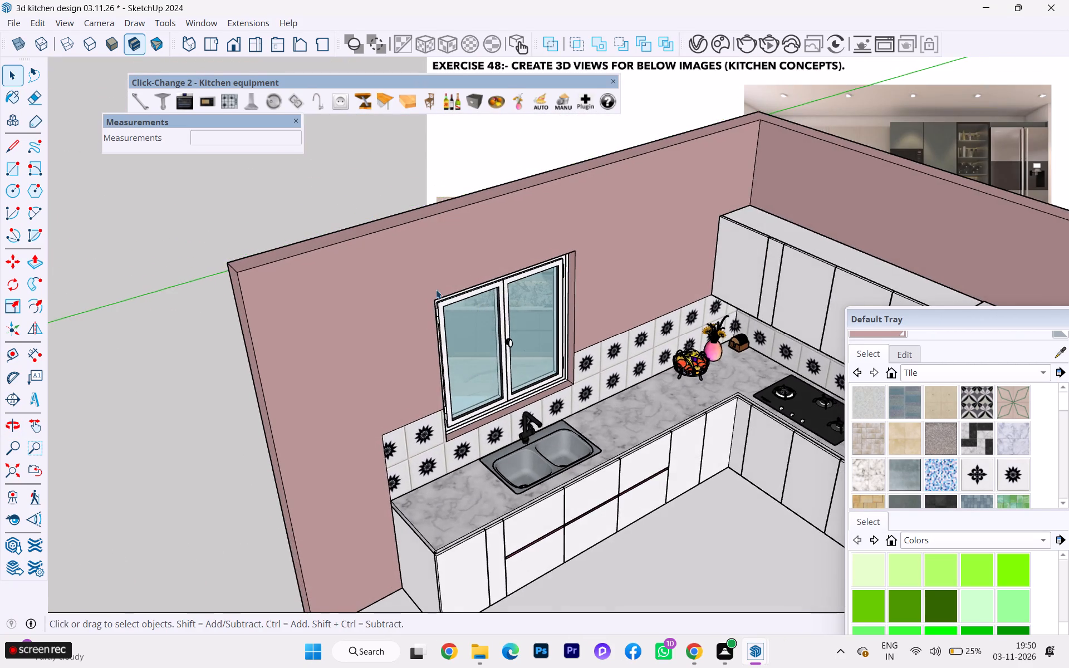
{"action": "scroll", "coordinate": [413, 294], "scroll_direction": "down", "scroll_amount": 5}
{"action": "scroll", "coordinate": [342, 293], "scroll_direction": "down", "scroll_amount": 1}
{"action": "middle_click_drag", "start_coordinate": [348, 288], "coordinate": [595, 256]}
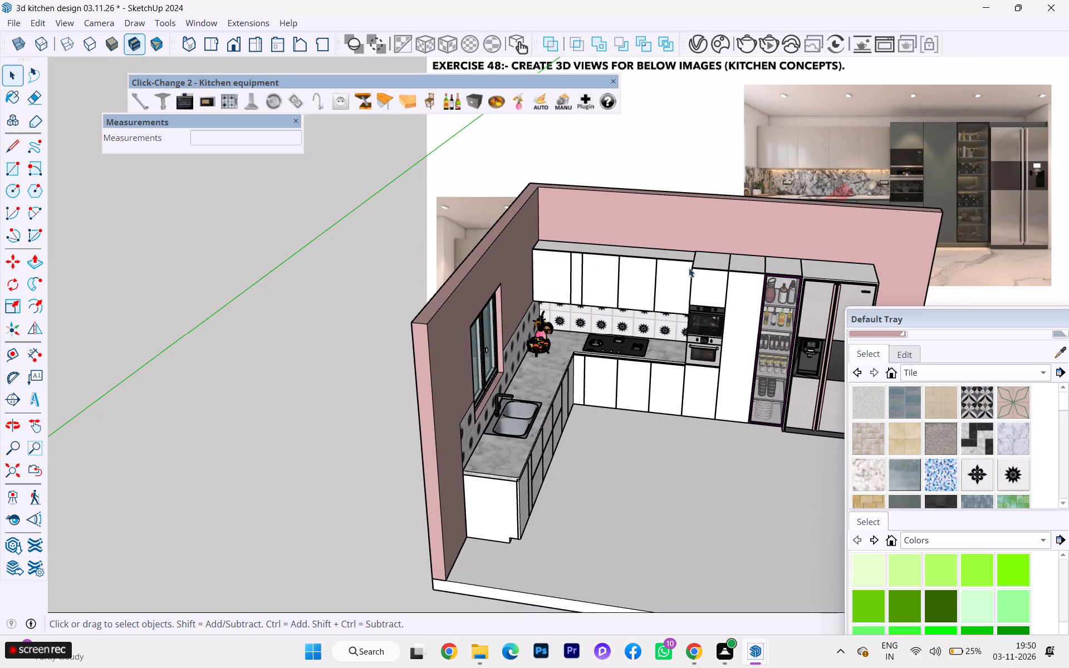
{"action": "scroll", "coordinate": [293, 256], "scroll_direction": "down", "scroll_amount": 2}
{"action": "scroll", "coordinate": [291, 256], "scroll_direction": "up", "scroll_amount": 1}
{"action": "scroll", "coordinate": [282, 257], "scroll_direction": "down", "scroll_amount": 1}
{"action": "scroll", "coordinate": [161, 256], "scroll_direction": "down", "scroll_amount": 1}
{"action": "scroll", "coordinate": [162, 257], "scroll_direction": "up", "scroll_amount": 2}
{"action": "scroll", "coordinate": [165, 259], "scroll_direction": "down", "scroll_amount": 5}
{"action": "scroll", "coordinate": [292, 294], "scroll_direction": "down", "scroll_amount": 2}
{"action": "scroll", "coordinate": [310, 297], "scroll_direction": "up", "scroll_amount": 1}
{"action": "scroll", "coordinate": [316, 298], "scroll_direction": "down", "scroll_amount": 1}
{"action": "scroll", "coordinate": [508, 287], "scroll_direction": "up", "scroll_amount": 5}
{"action": "scroll", "coordinate": [626, 268], "scroll_direction": "down", "scroll_amount": 2}
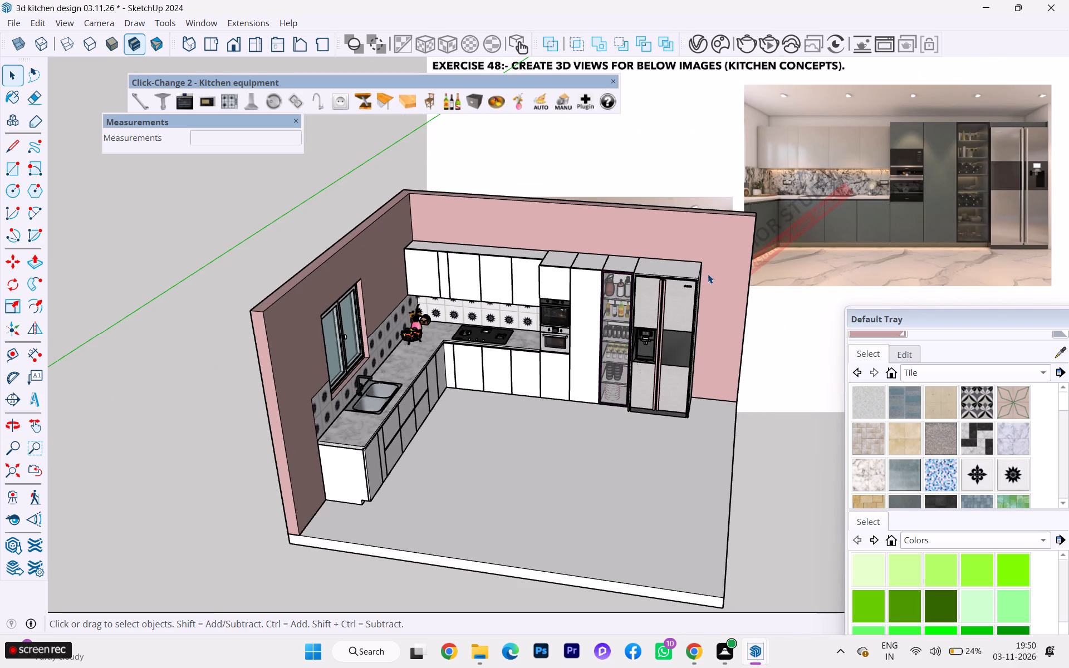
{"action": "scroll", "coordinate": [921, 373], "scroll_direction": "up", "scroll_amount": 2}
{"action": "scroll", "coordinate": [921, 369], "scroll_direction": "down", "scroll_amount": 1}
{"action": "scroll", "coordinate": [921, 369], "scroll_direction": "up", "scroll_amount": 1}
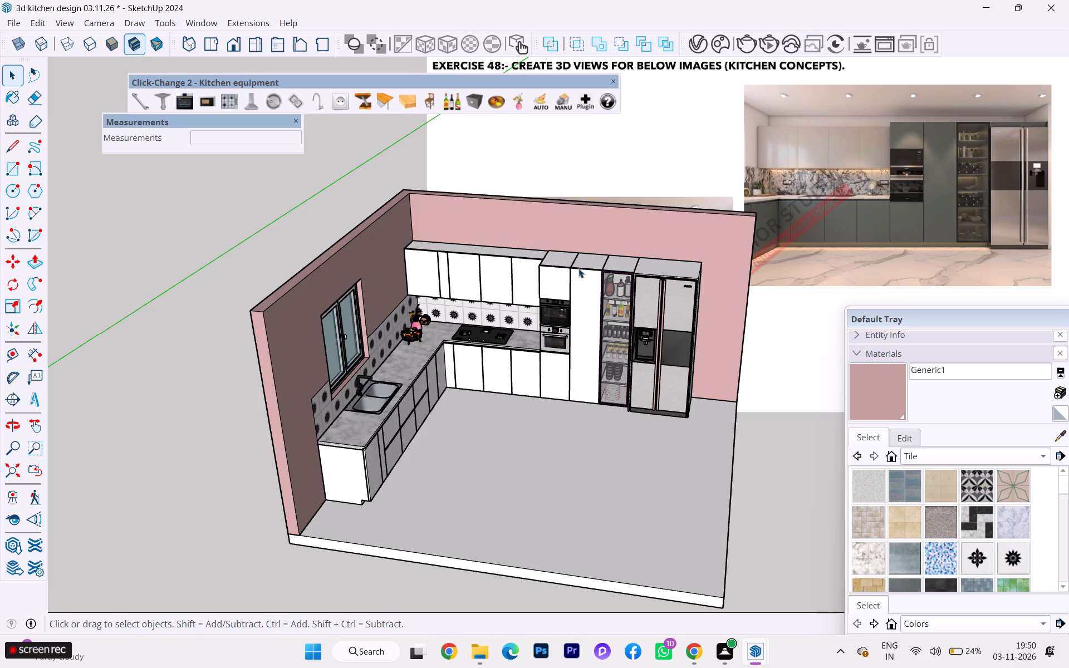
{"action": "scroll", "coordinate": [934, 474], "scroll_direction": "up", "scroll_amount": 2}
{"action": "scroll", "coordinate": [934, 474], "scroll_direction": "down", "scroll_amount": 1}
{"action": "scroll", "coordinate": [934, 474], "scroll_direction": "up", "scroll_amount": 1}
Open the wall cabinet group above the hob for editing.
{"action": "scroll", "coordinate": [535, 267], "scroll_direction": "up", "scroll_amount": 3}
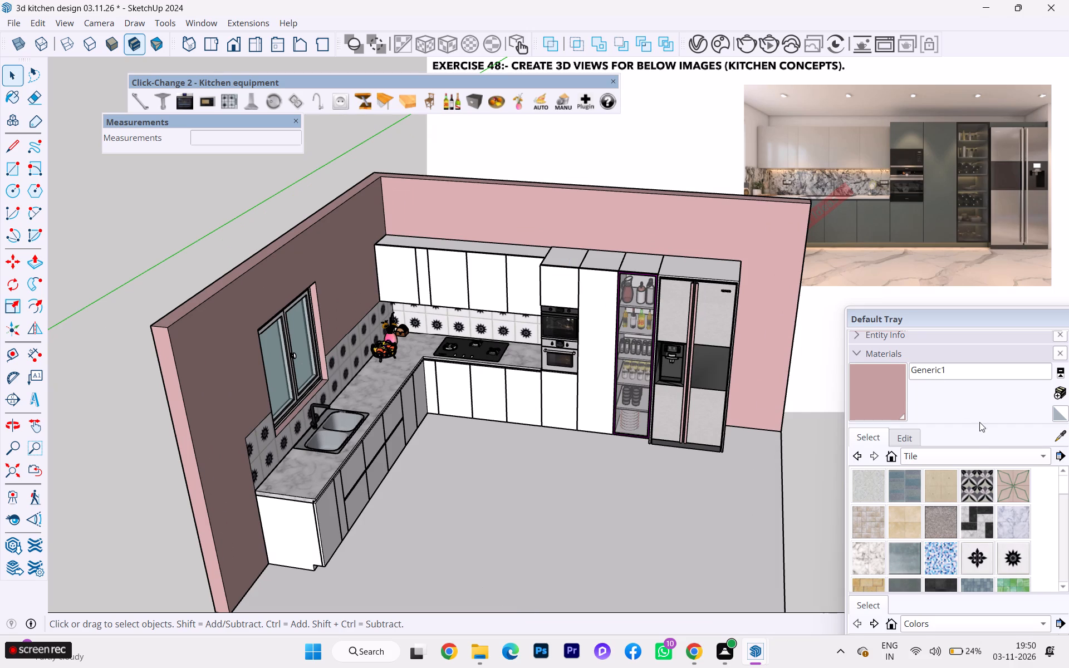
{"action": "scroll", "coordinate": [453, 240], "scroll_direction": "up", "scroll_amount": 2}
{"action": "scroll", "coordinate": [471, 273], "scroll_direction": "down", "scroll_amount": 1}
{"action": "scroll", "coordinate": [471, 273], "scroll_direction": "up", "scroll_amount": 5}
{"action": "scroll", "coordinate": [509, 259], "scroll_direction": "down", "scroll_amount": 1}
{"action": "scroll", "coordinate": [509, 259], "scroll_direction": "up", "scroll_amount": 3}
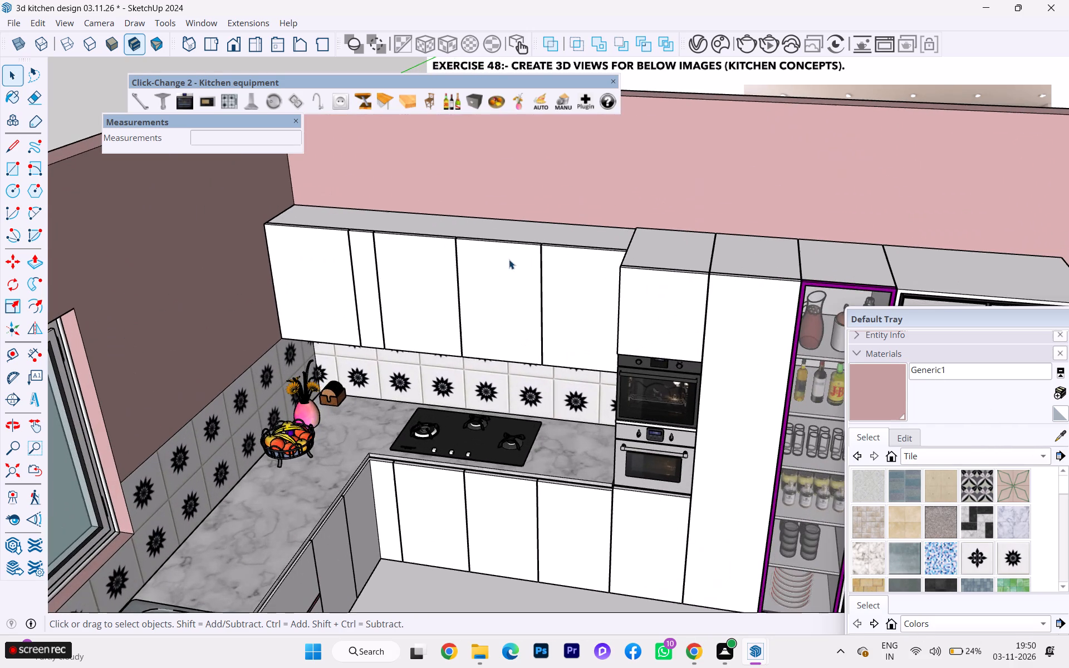
{"action": "left_click", "coordinate": [413, 219]}
{"action": "double_click", "coordinate": [413, 219]}
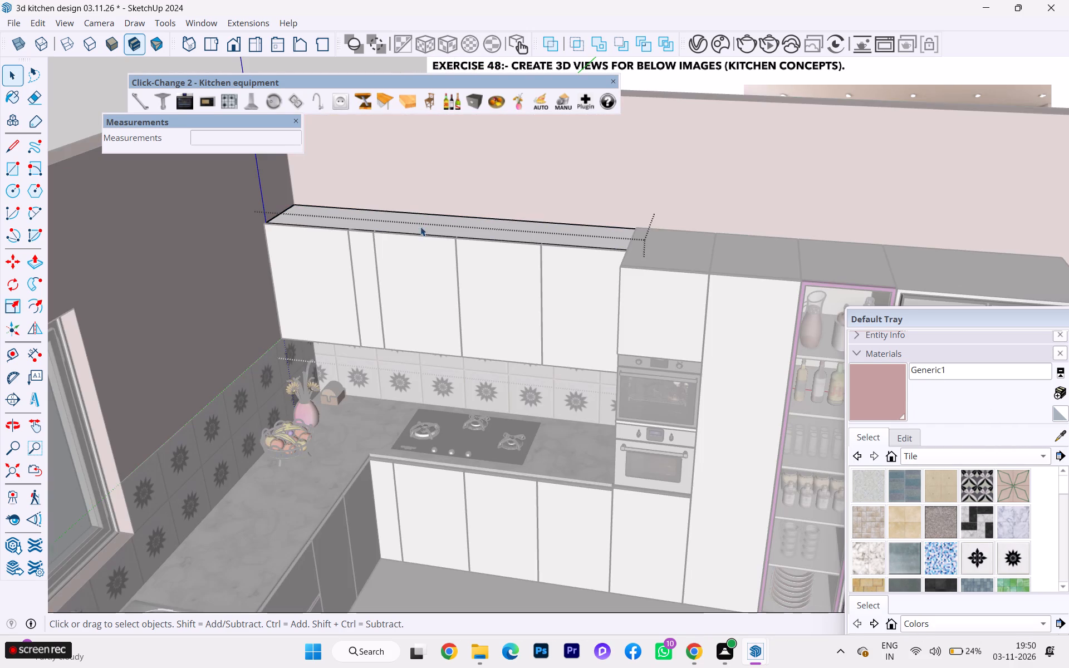
Browse the Tile materials, then the Asphalt and Concrete collection, with the whole kitchen in view.
{"action": "scroll", "coordinate": [455, 252], "scroll_direction": "down", "scroll_amount": 5}
{"action": "scroll", "coordinate": [455, 256], "scroll_direction": "up", "scroll_amount": 4}
{"action": "scroll", "coordinate": [455, 257], "scroll_direction": "down", "scroll_amount": 6}
{"action": "scroll", "coordinate": [447, 273], "scroll_direction": "up", "scroll_amount": 3}
{"action": "scroll", "coordinate": [447, 275], "scroll_direction": "down", "scroll_amount": 5}
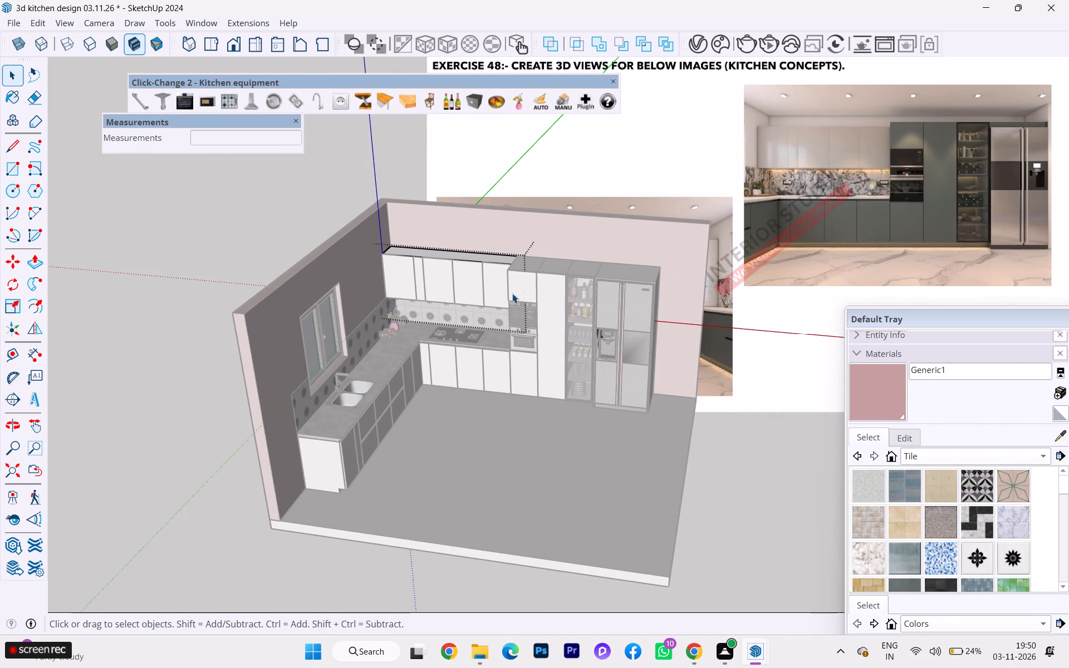
{"action": "scroll", "coordinate": [918, 475], "scroll_direction": "down", "scroll_amount": 5}
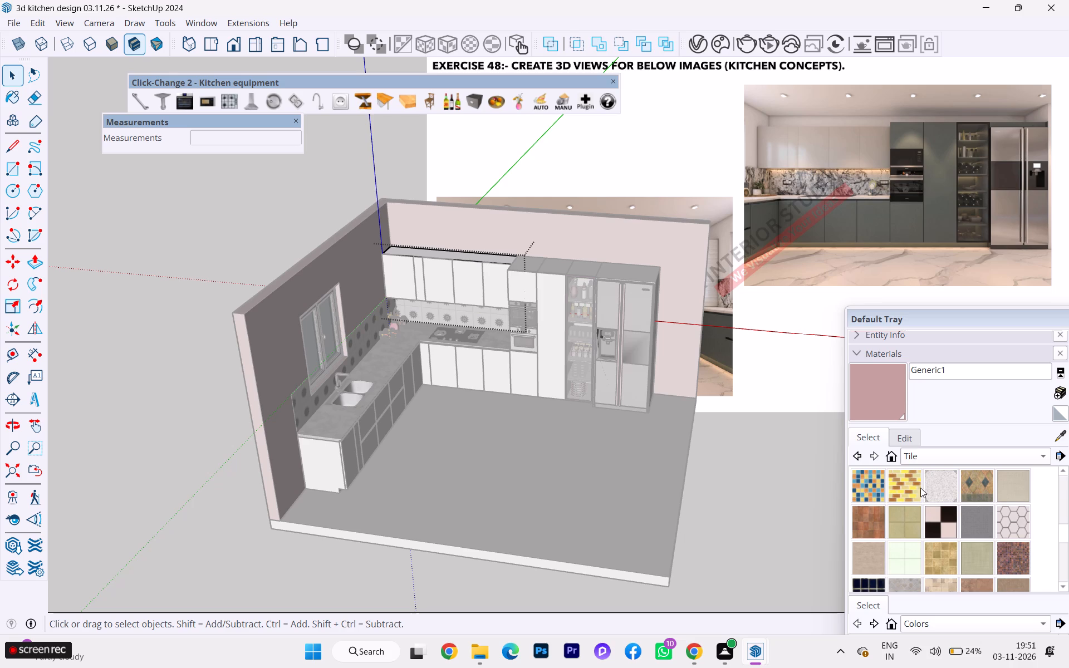
{"action": "left_click", "coordinate": [910, 451]}
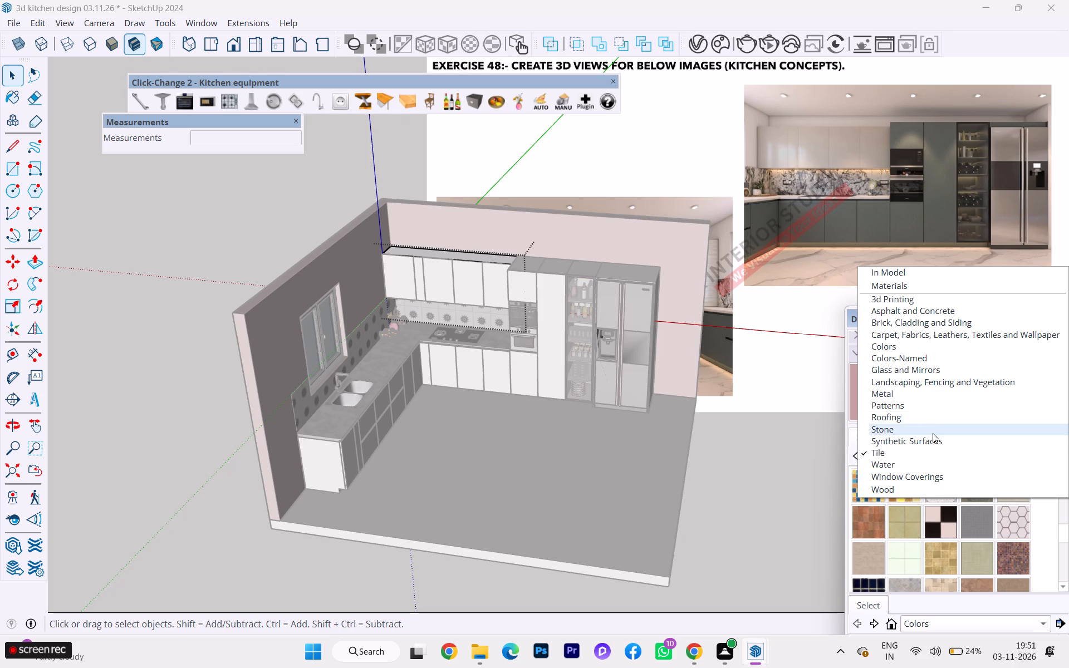
{"action": "left_click", "coordinate": [971, 310]}
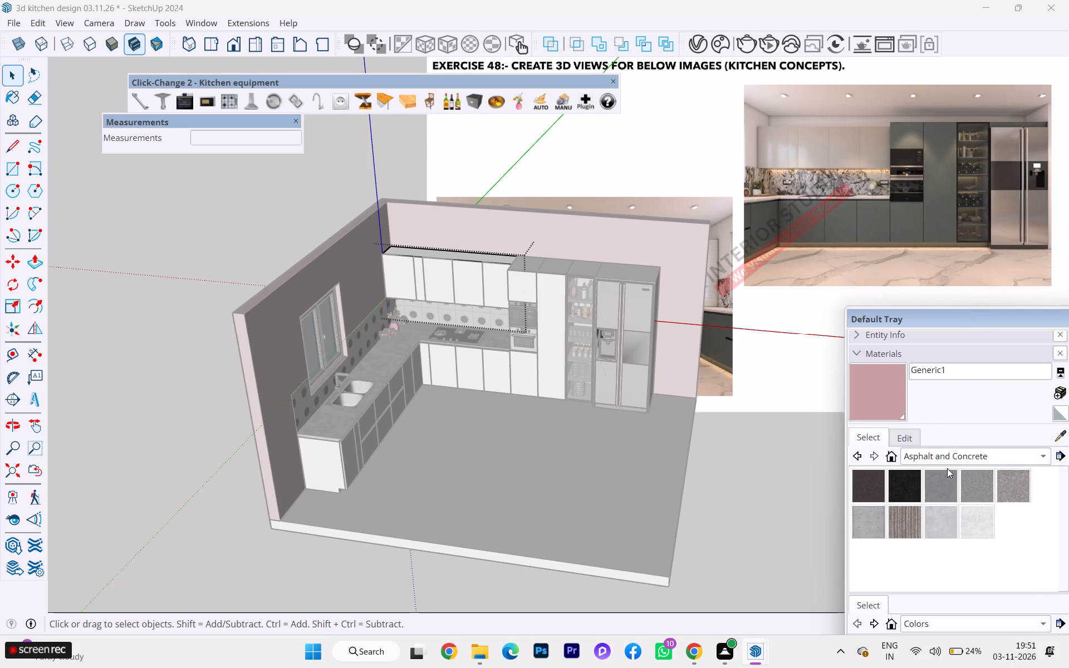
{"action": "left_click", "coordinate": [941, 456]}
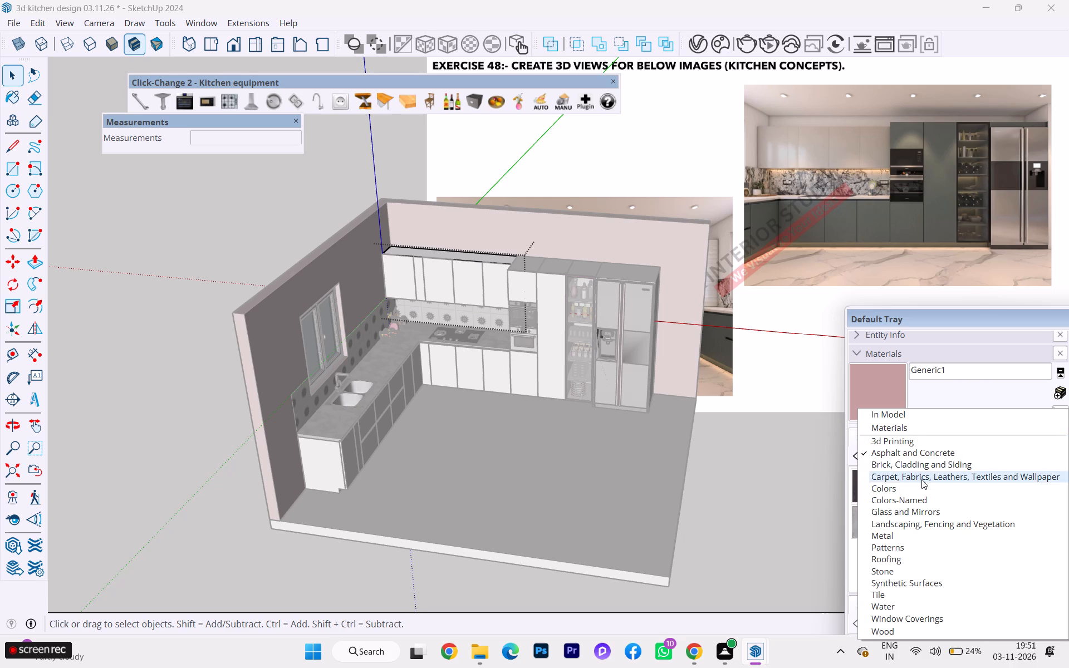
Move the floating Default Tray higher, over the lower part of the reference kitchen image.
{"action": "left_click_drag", "start_coordinate": [949, 317], "coordinate": [932, 223]}
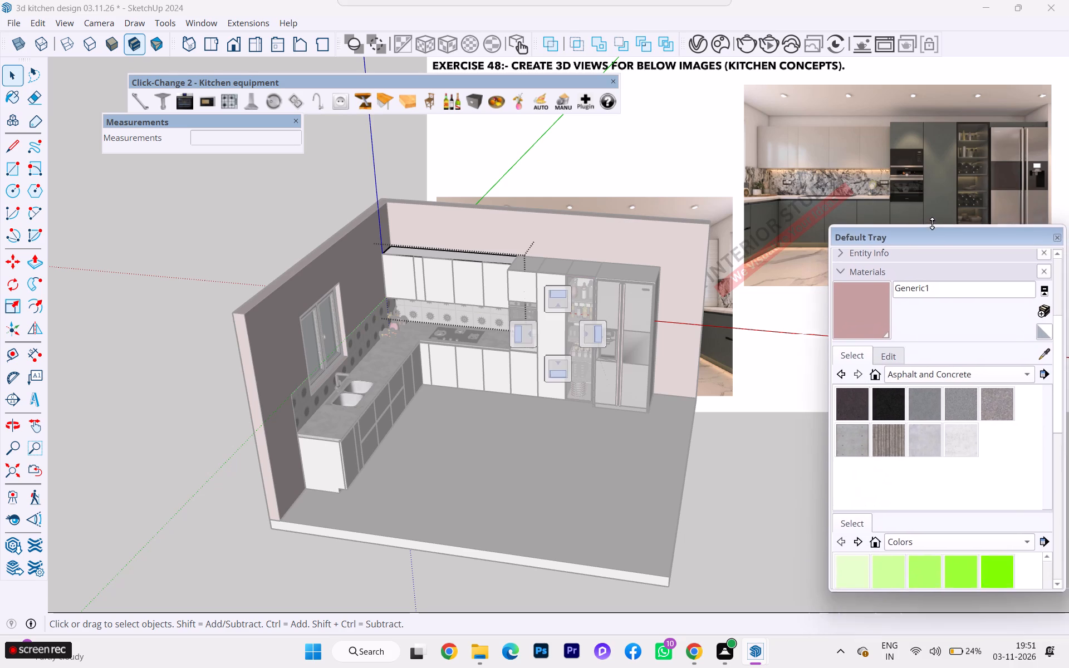
{"action": "left_click_drag", "start_coordinate": [932, 223], "coordinate": [931, 218]}
{"action": "left_click", "coordinate": [969, 284]}
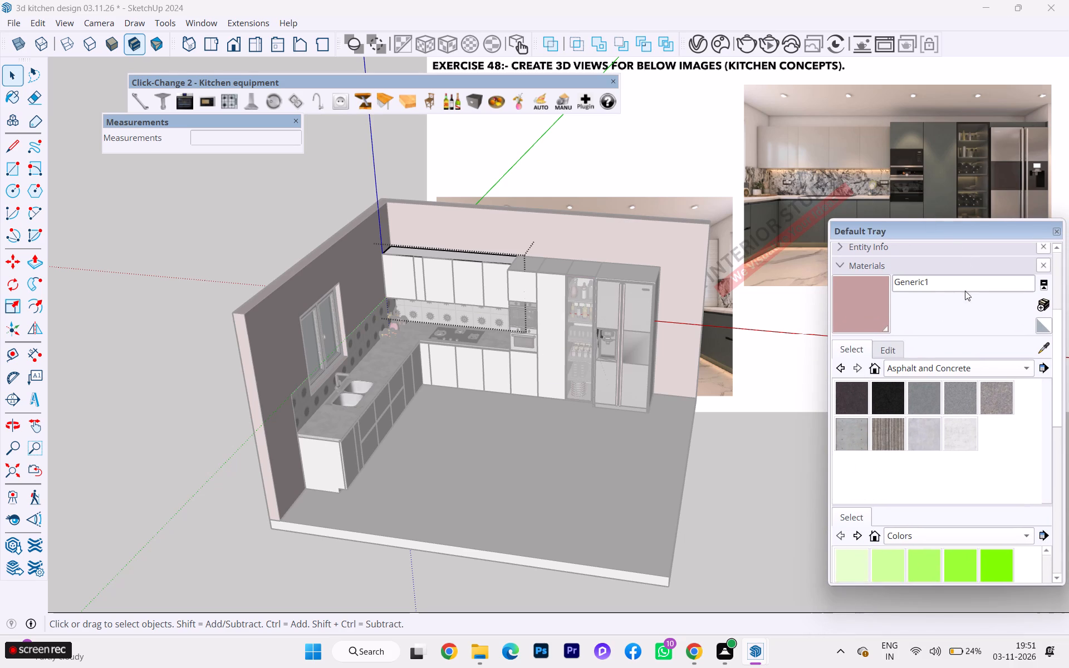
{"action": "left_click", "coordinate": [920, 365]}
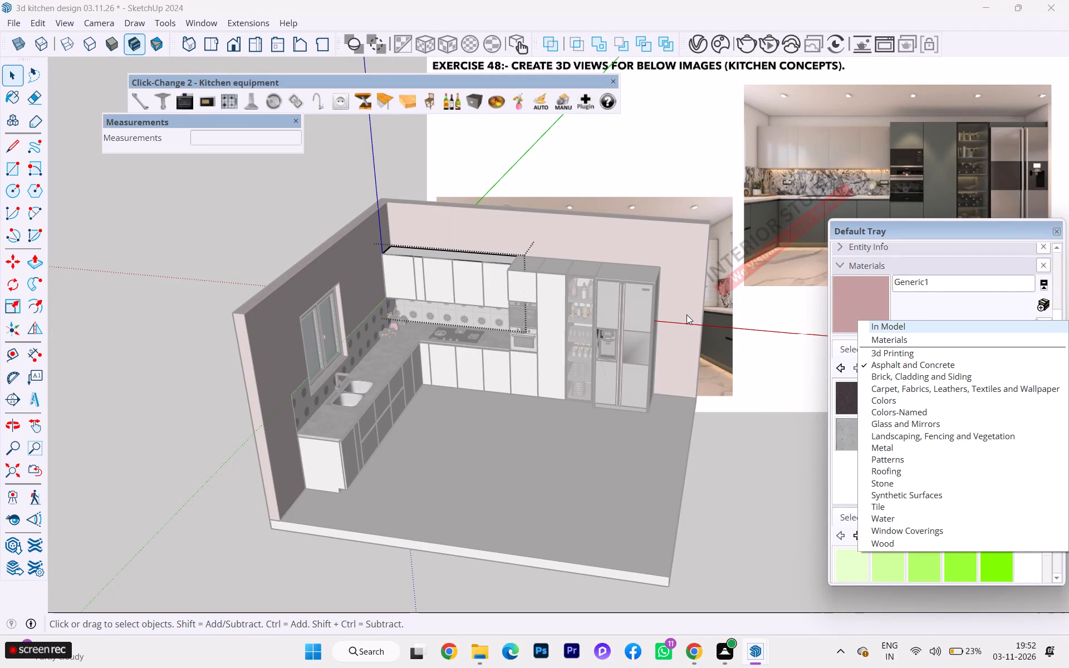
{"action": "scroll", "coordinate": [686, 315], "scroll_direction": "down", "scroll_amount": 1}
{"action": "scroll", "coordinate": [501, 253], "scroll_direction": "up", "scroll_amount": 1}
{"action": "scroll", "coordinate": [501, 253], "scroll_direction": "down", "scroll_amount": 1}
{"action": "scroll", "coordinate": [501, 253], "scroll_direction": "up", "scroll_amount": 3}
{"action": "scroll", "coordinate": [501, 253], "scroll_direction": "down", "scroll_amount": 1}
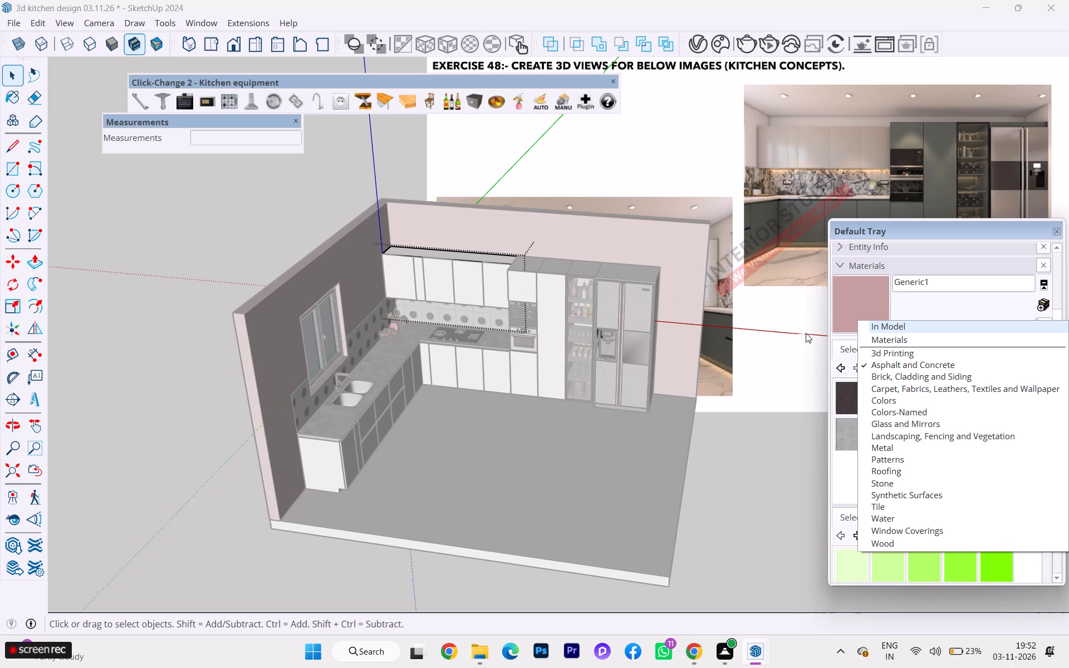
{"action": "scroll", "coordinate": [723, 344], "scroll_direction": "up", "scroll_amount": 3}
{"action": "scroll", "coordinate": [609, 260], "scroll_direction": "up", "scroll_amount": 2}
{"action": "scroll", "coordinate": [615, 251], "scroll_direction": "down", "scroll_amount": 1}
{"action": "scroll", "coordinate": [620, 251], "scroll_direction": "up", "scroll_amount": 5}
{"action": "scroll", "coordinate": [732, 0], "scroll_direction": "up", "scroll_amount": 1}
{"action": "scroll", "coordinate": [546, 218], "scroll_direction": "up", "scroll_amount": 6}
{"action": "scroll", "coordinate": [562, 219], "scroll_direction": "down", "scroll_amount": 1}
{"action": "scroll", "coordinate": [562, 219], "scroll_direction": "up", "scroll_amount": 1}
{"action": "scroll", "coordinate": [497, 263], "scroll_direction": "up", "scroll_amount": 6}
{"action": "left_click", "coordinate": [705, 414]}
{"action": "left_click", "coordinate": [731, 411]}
Leave the wall cabinet group's editing and examine the cabinet run and tall units against the reference kitchen images.
{"action": "double_click", "coordinate": [477, 256]}
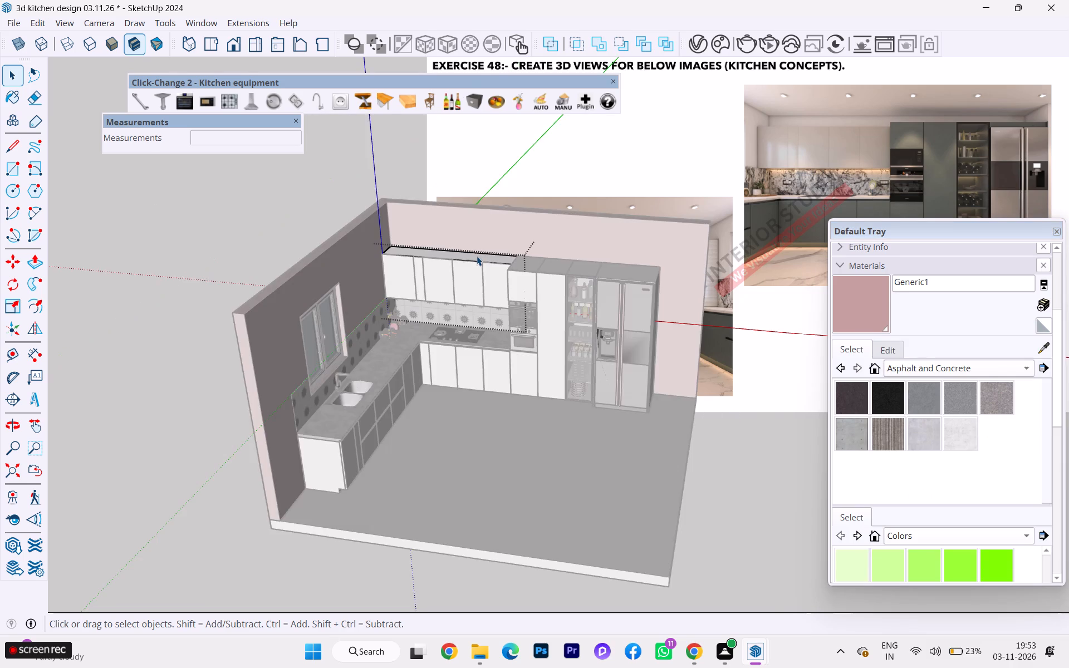
{"action": "scroll", "coordinate": [478, 256], "scroll_direction": "up", "scroll_amount": 5}
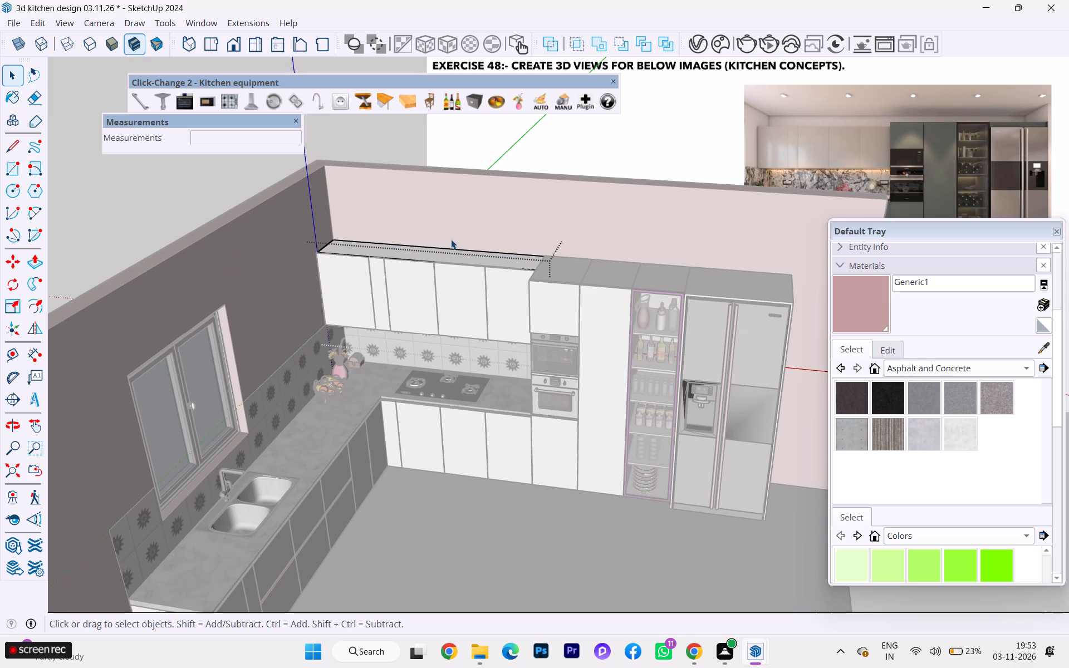
{"action": "scroll", "coordinate": [437, 234], "scroll_direction": "down", "scroll_amount": 3}
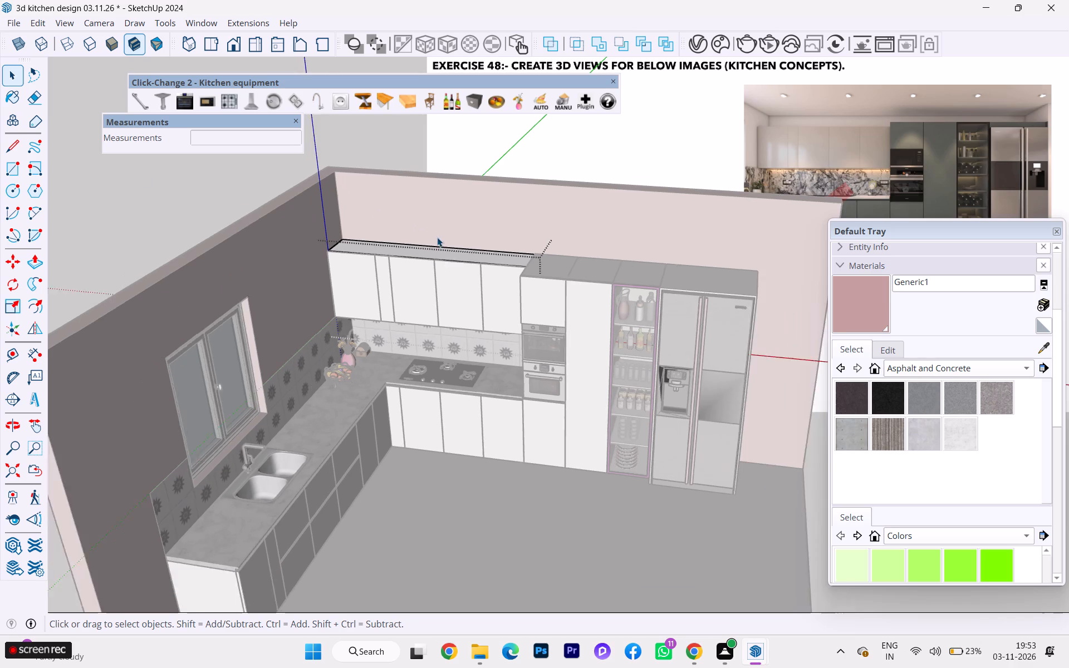
{"action": "scroll", "coordinate": [442, 239], "scroll_direction": "down", "scroll_amount": 1}
{"action": "scroll", "coordinate": [896, 260], "scroll_direction": "down", "scroll_amount": 2}
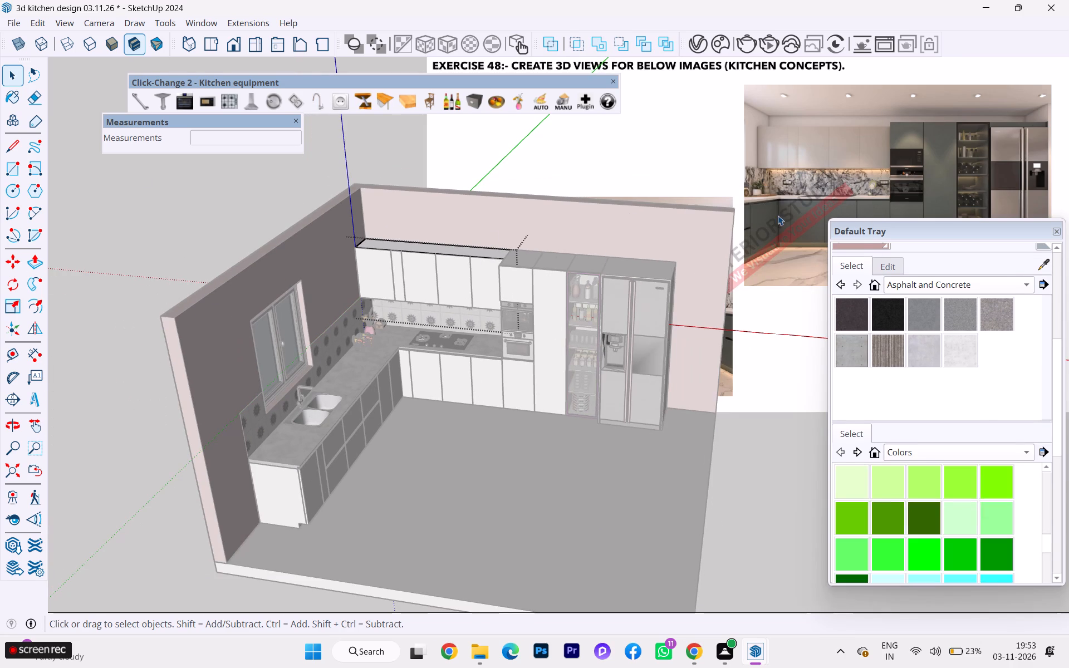
{"action": "left_click", "coordinate": [291, 189]}
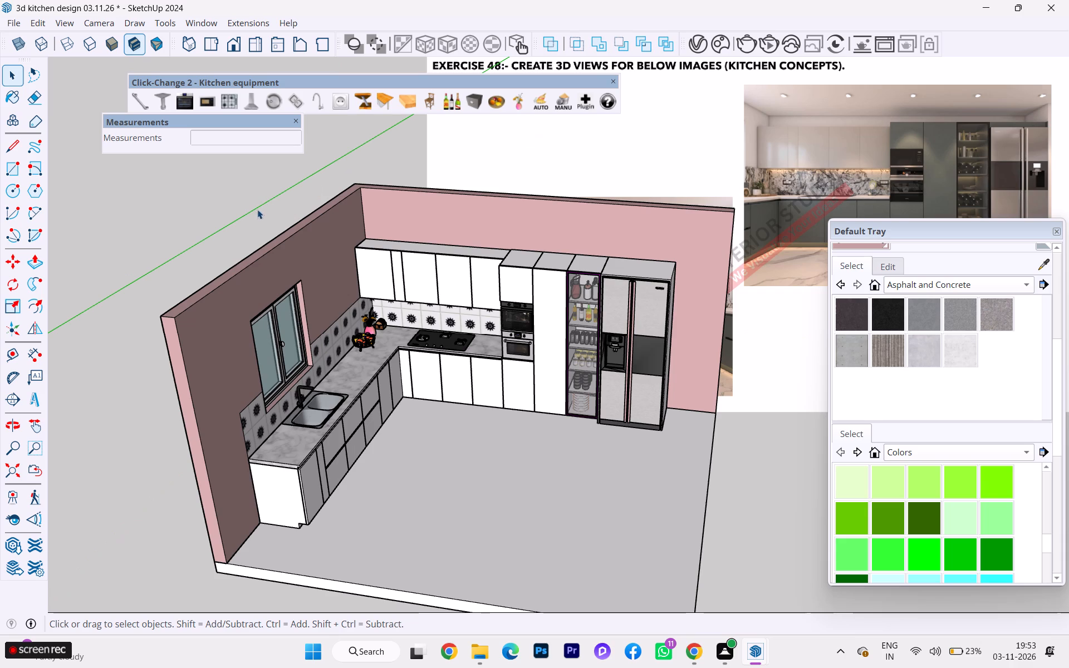
{"action": "scroll", "coordinate": [194, 293], "scroll_direction": "down", "scroll_amount": 2}
{"action": "scroll", "coordinate": [196, 291], "scroll_direction": "up", "scroll_amount": 1}
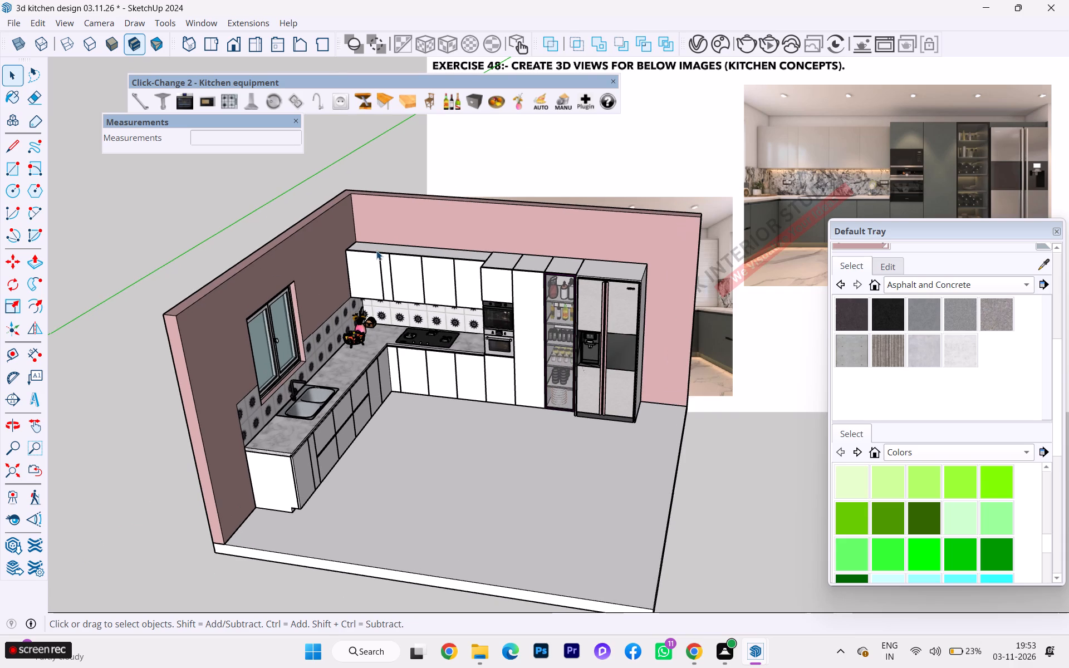
{"action": "scroll", "coordinate": [617, 278], "scroll_direction": "up", "scroll_amount": 6}
{"action": "scroll", "coordinate": [517, 261], "scroll_direction": "up", "scroll_amount": 1}
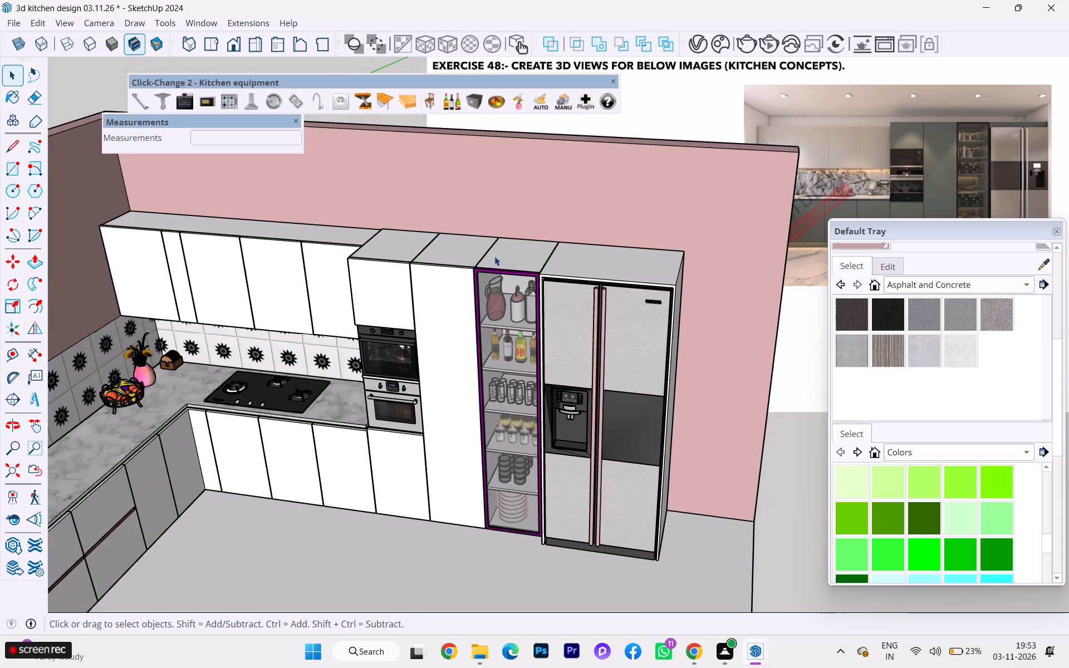
{"action": "scroll", "coordinate": [494, 254], "scroll_direction": "up", "scroll_amount": 2}
{"action": "scroll", "coordinate": [492, 250], "scroll_direction": "down", "scroll_amount": 1}
{"action": "scroll", "coordinate": [387, 243], "scroll_direction": "up", "scroll_amount": 4}
{"action": "scroll", "coordinate": [387, 241], "scroll_direction": "down", "scroll_amount": 1}
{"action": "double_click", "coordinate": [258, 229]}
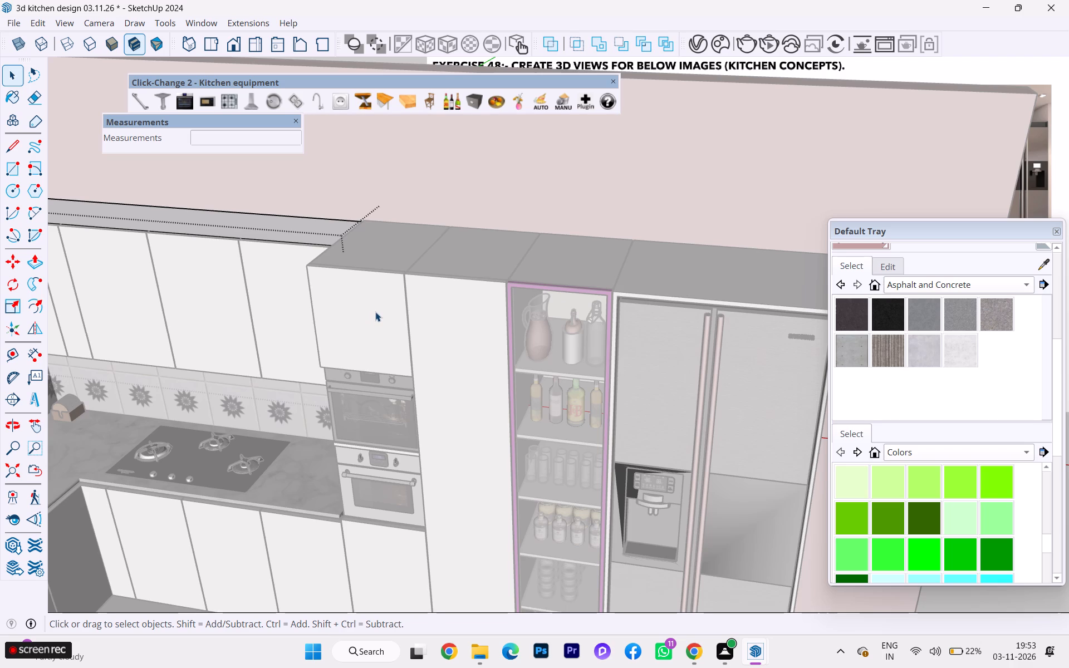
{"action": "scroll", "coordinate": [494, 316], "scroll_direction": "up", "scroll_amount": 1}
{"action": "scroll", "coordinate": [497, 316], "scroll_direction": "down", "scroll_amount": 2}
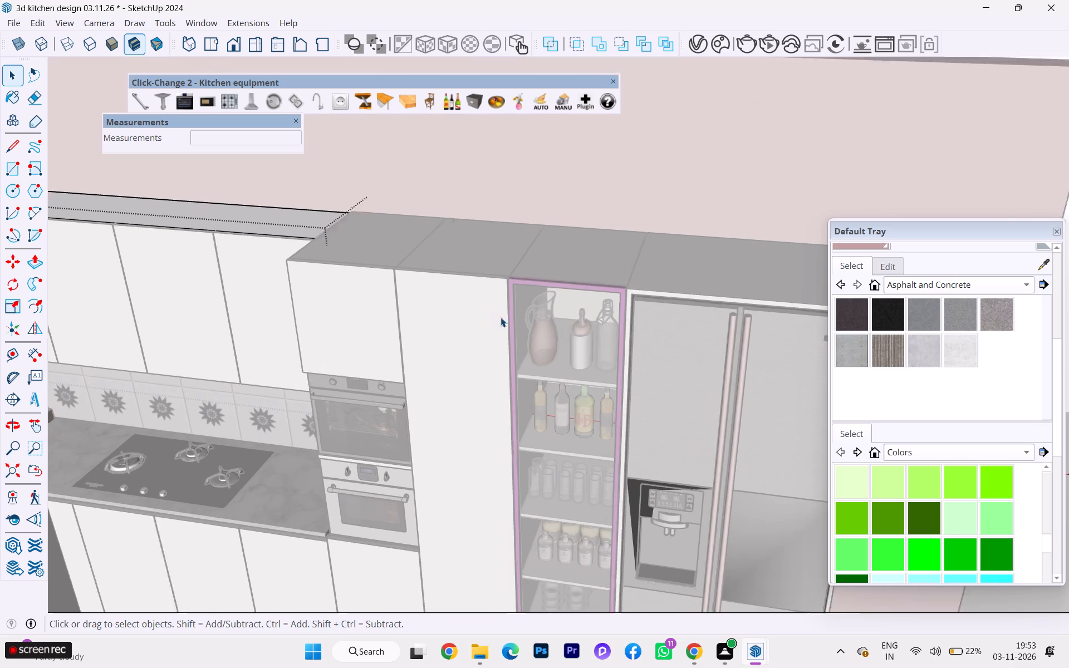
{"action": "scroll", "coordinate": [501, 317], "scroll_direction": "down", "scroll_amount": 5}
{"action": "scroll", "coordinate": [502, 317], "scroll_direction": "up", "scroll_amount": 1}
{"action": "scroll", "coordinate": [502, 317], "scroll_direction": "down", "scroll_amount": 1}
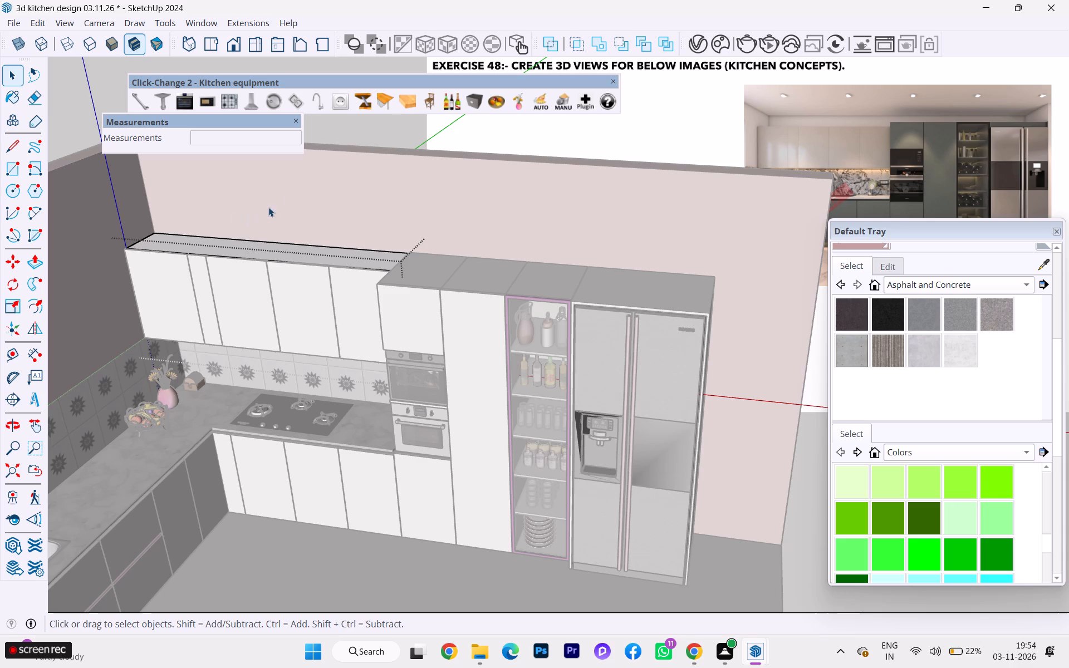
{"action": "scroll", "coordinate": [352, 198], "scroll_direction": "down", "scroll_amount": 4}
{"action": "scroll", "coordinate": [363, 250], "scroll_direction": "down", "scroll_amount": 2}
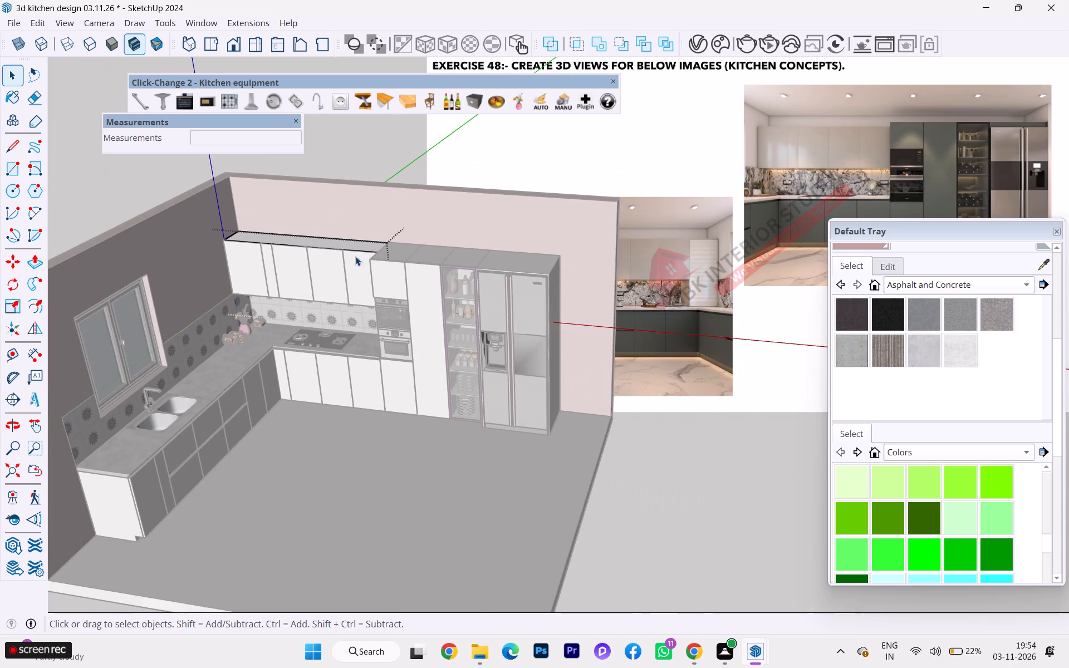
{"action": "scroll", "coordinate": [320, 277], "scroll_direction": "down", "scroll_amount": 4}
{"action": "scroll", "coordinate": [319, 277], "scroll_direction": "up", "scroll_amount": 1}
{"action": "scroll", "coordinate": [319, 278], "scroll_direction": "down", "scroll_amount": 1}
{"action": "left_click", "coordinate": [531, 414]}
Open the wall cabinets' top panel group above the hob for editing, with its top face selected.
{"action": "scroll", "coordinate": [342, 228], "scroll_direction": "up", "scroll_amount": 2}
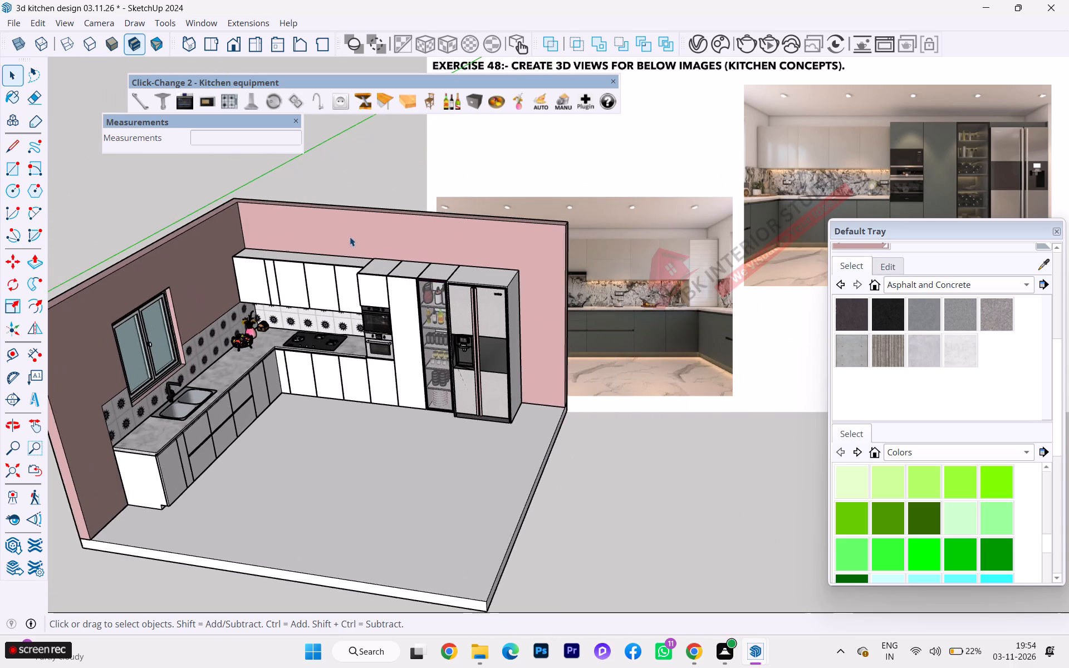
{"action": "scroll", "coordinate": [379, 269], "scroll_direction": "up", "scroll_amount": 9}
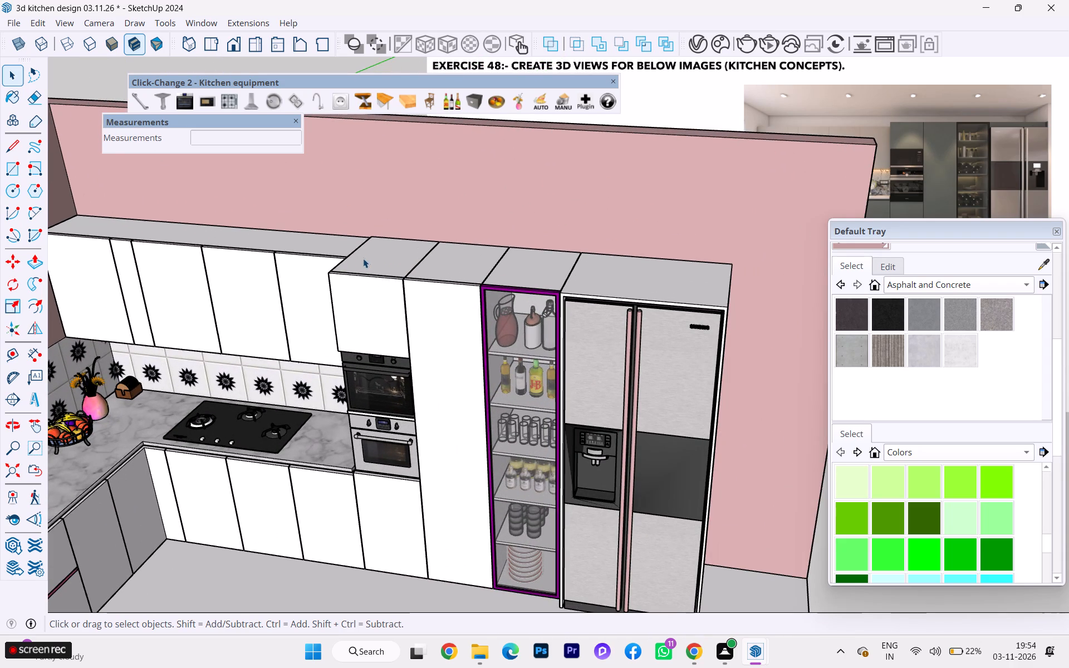
{"action": "left_click", "coordinate": [296, 241]}
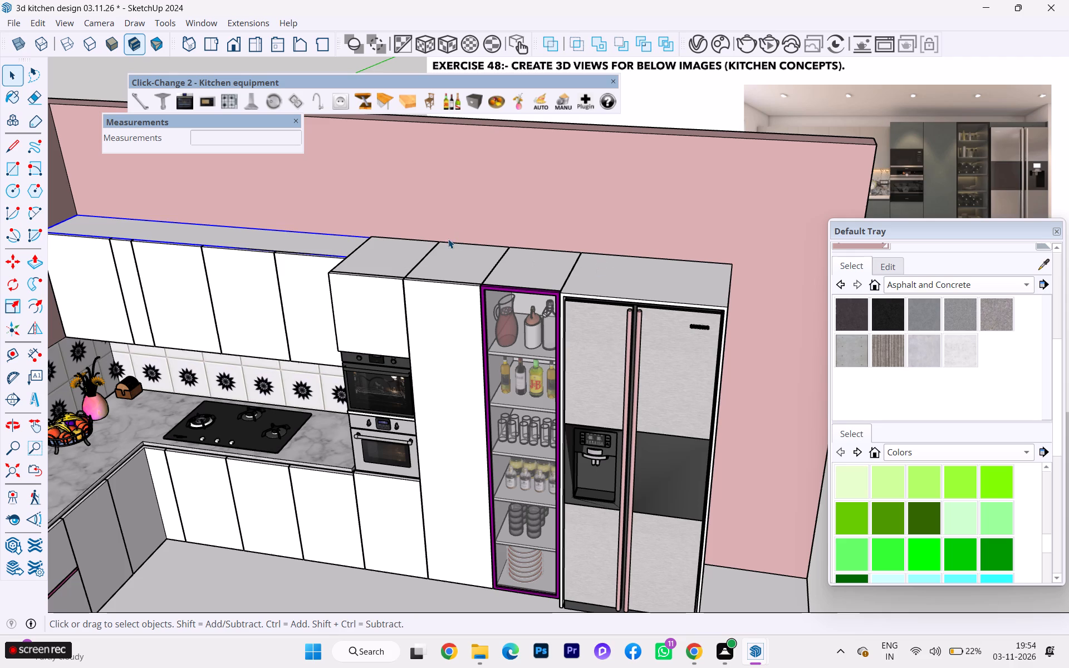
{"action": "scroll", "coordinate": [891, 310], "scroll_direction": "up", "scroll_amount": 2}
{"action": "left_click", "coordinate": [960, 287]}
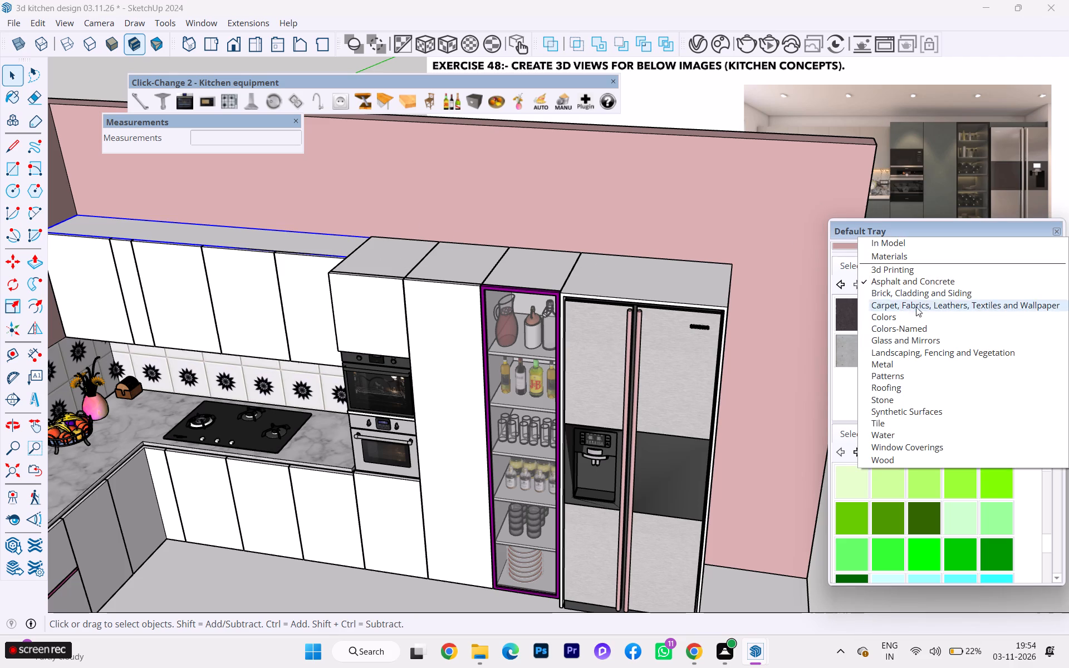
{"action": "triple_click", "coordinate": [349, 245]}
{"action": "double_click", "coordinate": [333, 242]}
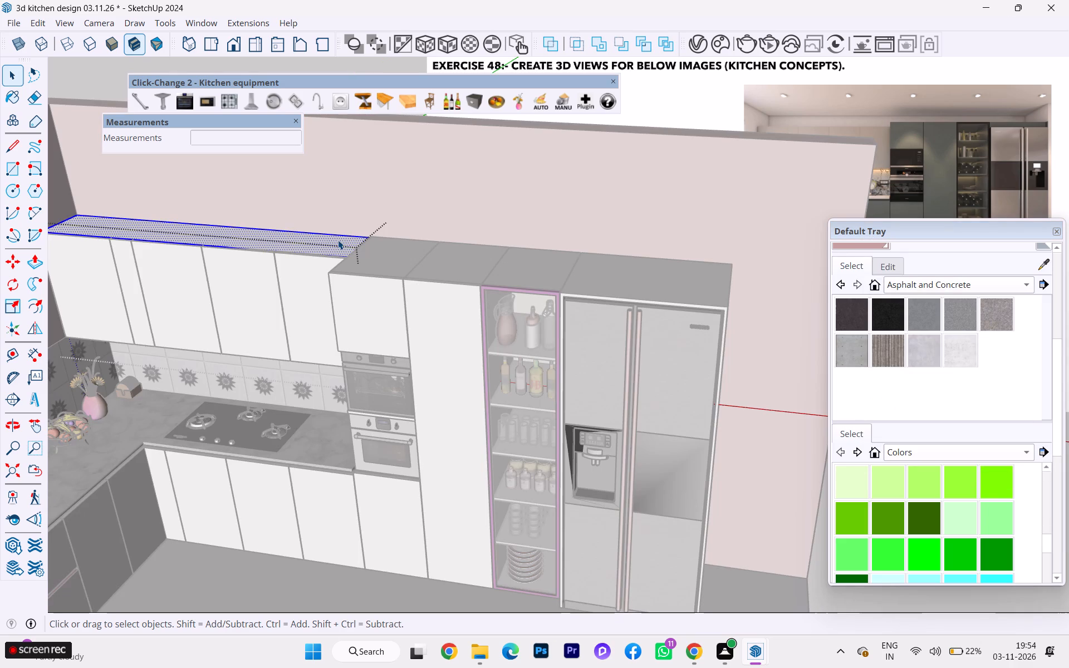
Switch the materials to the Colors collection and browse its swatches for a suitable wall cabinet colour.
{"action": "left_click", "coordinate": [945, 284]}
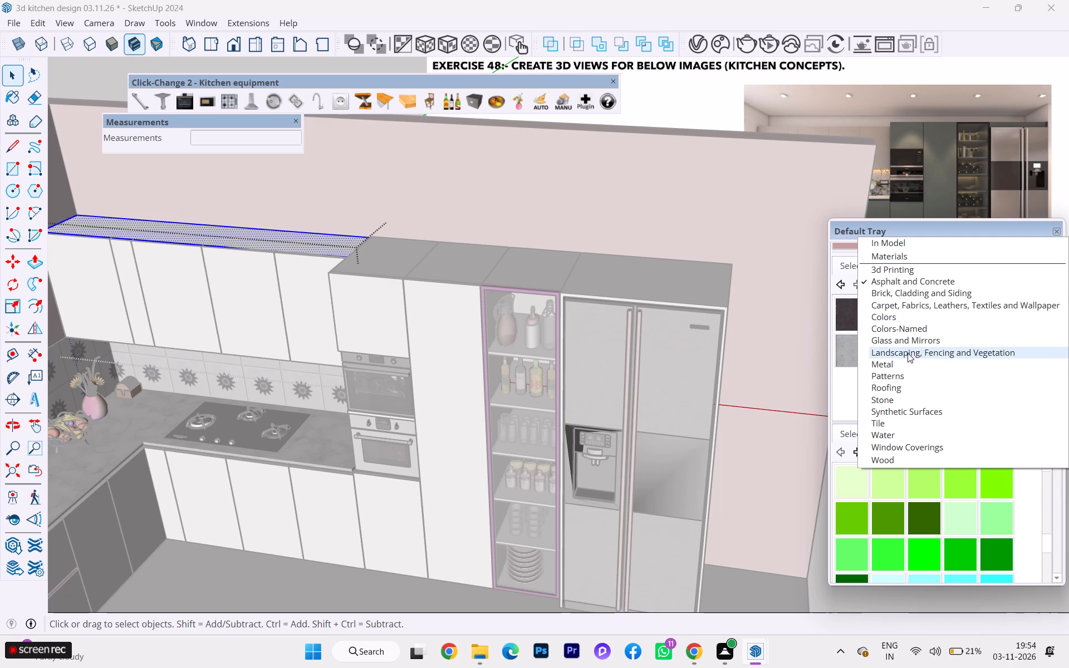
{"action": "left_click", "coordinate": [891, 316]}
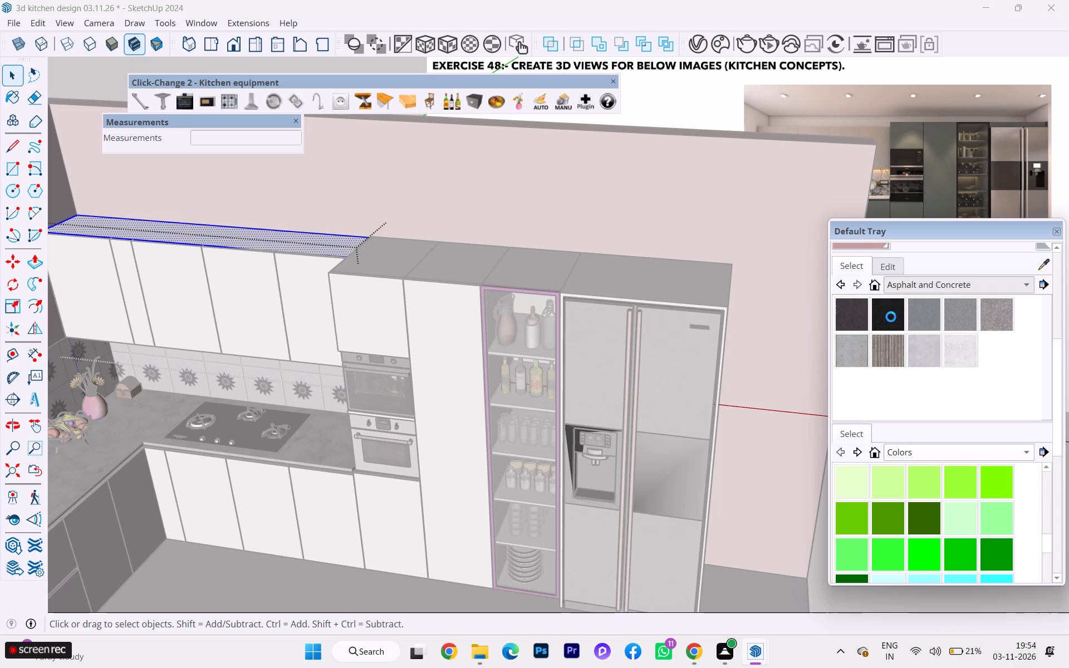
{"action": "scroll", "coordinate": [953, 336], "scroll_direction": "down", "scroll_amount": 3}
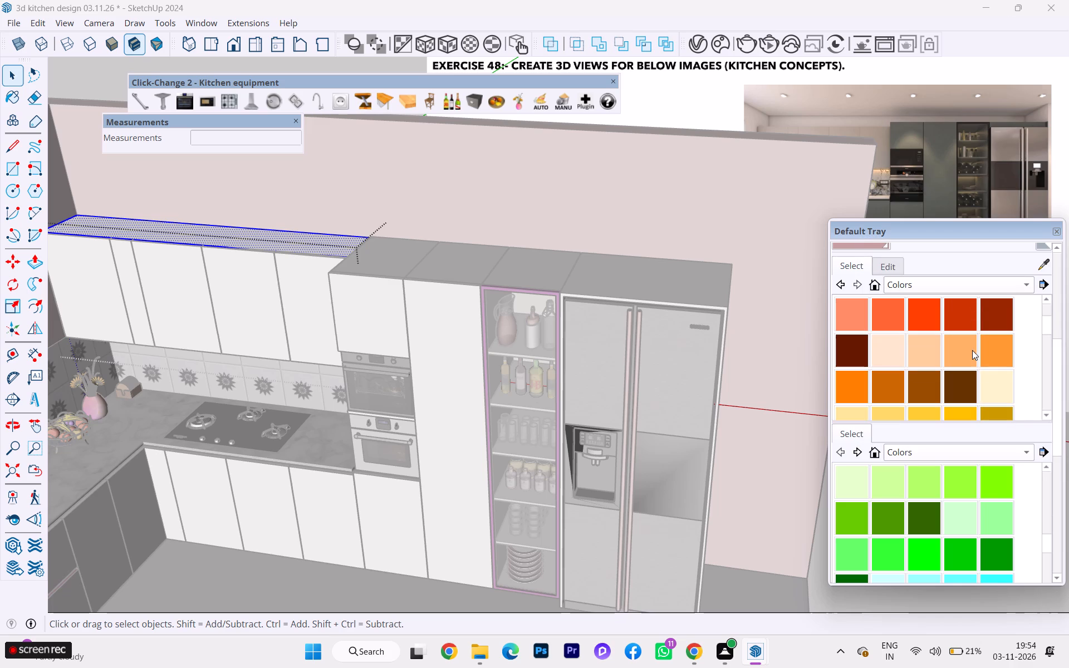
{"action": "scroll", "coordinate": [975, 352], "scroll_direction": "down", "scroll_amount": 2}
{"action": "scroll", "coordinate": [975, 352], "scroll_direction": "up", "scroll_amount": 2}
{"action": "scroll", "coordinate": [913, 356], "scroll_direction": "down", "scroll_amount": 5}
{"action": "scroll", "coordinate": [937, 356], "scroll_direction": "up", "scroll_amount": 2}
{"action": "scroll", "coordinate": [937, 356], "scroll_direction": "down", "scroll_amount": 2}
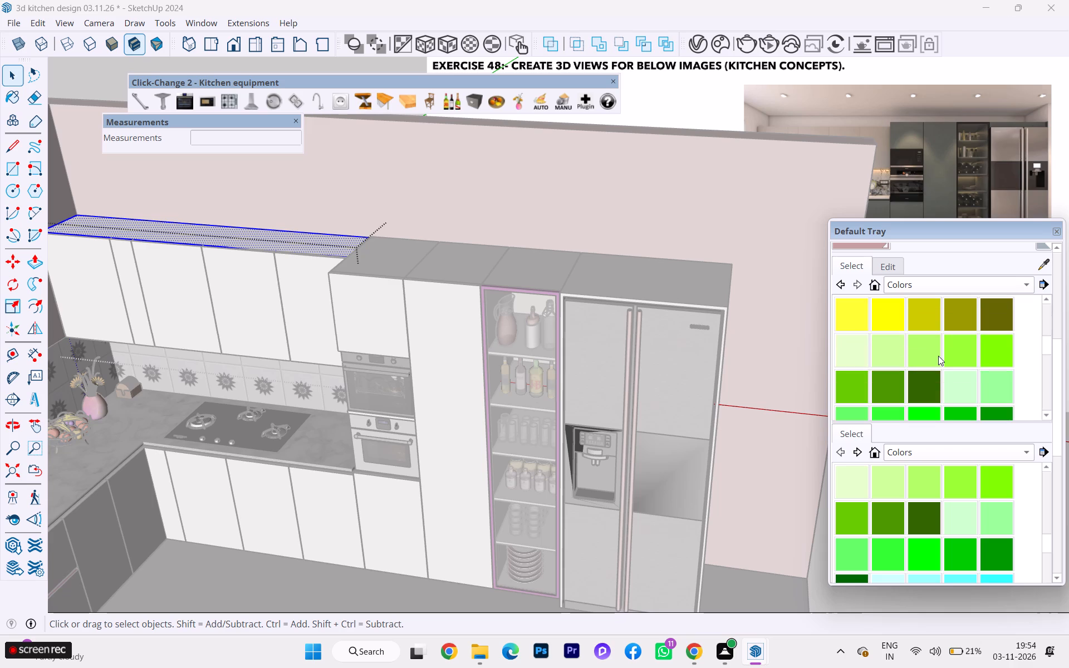
{"action": "scroll", "coordinate": [943, 356], "scroll_direction": "down", "scroll_amount": 6}
{"action": "scroll", "coordinate": [950, 363], "scroll_direction": "up", "scroll_amount": 1}
{"action": "scroll", "coordinate": [950, 363], "scroll_direction": "down", "scroll_amount": 7}
{"action": "scroll", "coordinate": [957, 362], "scroll_direction": "up", "scroll_amount": 2}
{"action": "scroll", "coordinate": [957, 362], "scroll_direction": "down", "scroll_amount": 4}
{"action": "scroll", "coordinate": [924, 353], "scroll_direction": "up", "scroll_amount": 1}
{"action": "scroll", "coordinate": [924, 353], "scroll_direction": "down", "scroll_amount": 3}
{"action": "scroll", "coordinate": [924, 353], "scroll_direction": "up", "scroll_amount": 1}
{"action": "scroll", "coordinate": [924, 353], "scroll_direction": "down", "scroll_amount": 4}
{"action": "scroll", "coordinate": [930, 348], "scroll_direction": "up", "scroll_amount": 1}
{"action": "scroll", "coordinate": [930, 348], "scroll_direction": "down", "scroll_amount": 4}
{"action": "scroll", "coordinate": [930, 348], "scroll_direction": "up", "scroll_amount": 2}
{"action": "scroll", "coordinate": [930, 348], "scroll_direction": "down", "scroll_amount": 2}
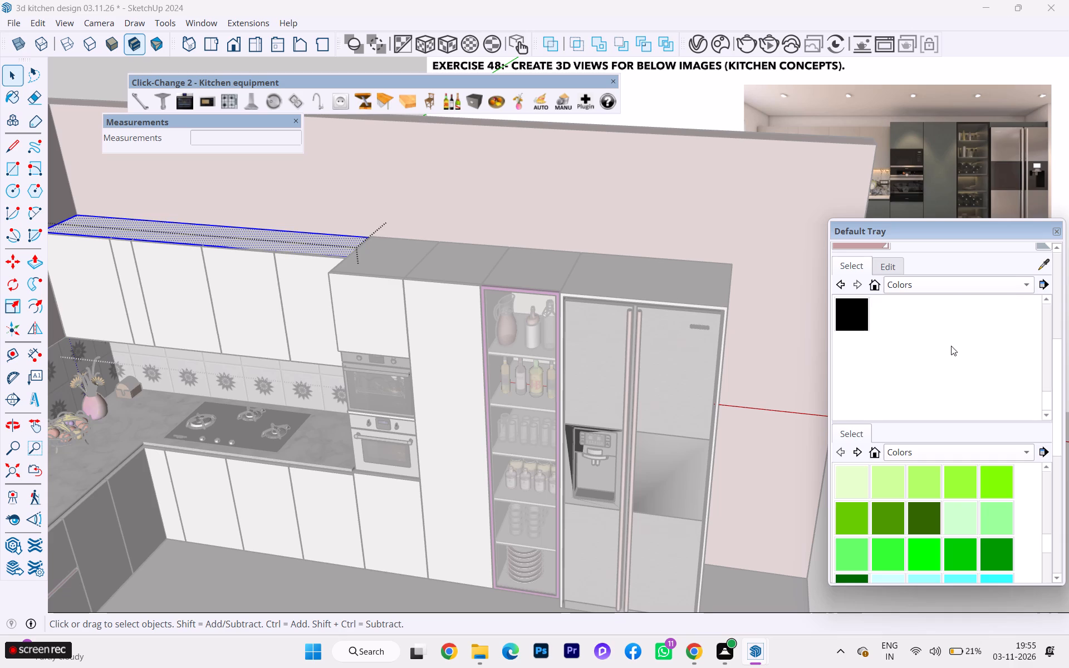
{"action": "scroll", "coordinate": [950, 344], "scroll_direction": "up", "scroll_amount": 2}
{"action": "scroll", "coordinate": [950, 344], "scroll_direction": "down", "scroll_amount": 1}
{"action": "scroll", "coordinate": [950, 344], "scroll_direction": "up", "scroll_amount": 2}
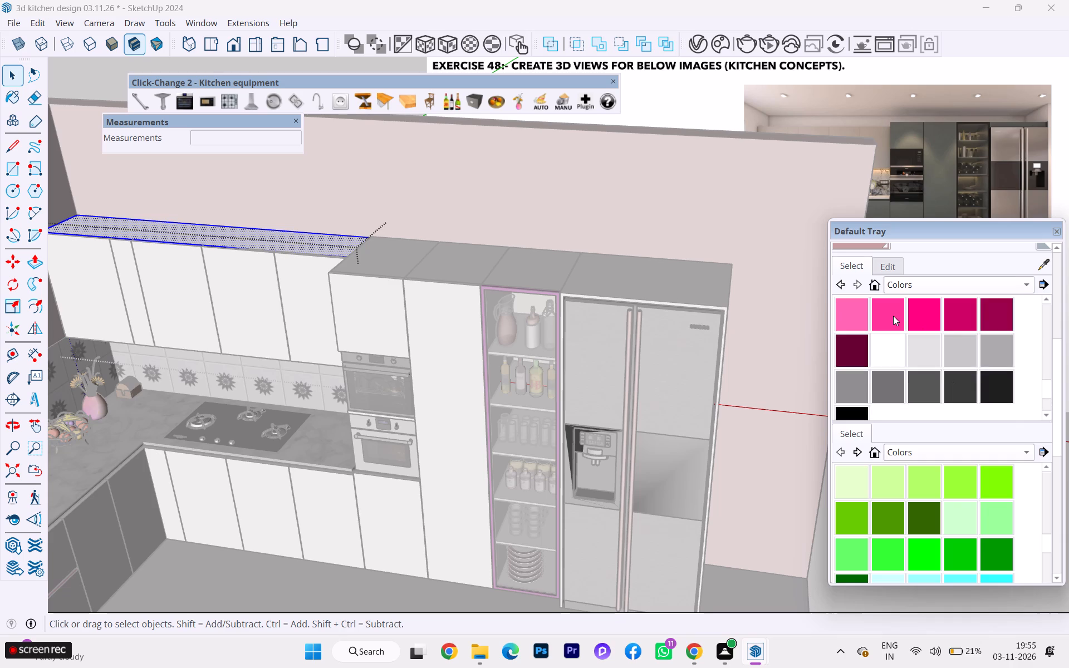
{"action": "scroll", "coordinate": [893, 316], "scroll_direction": "up", "scroll_amount": 2}
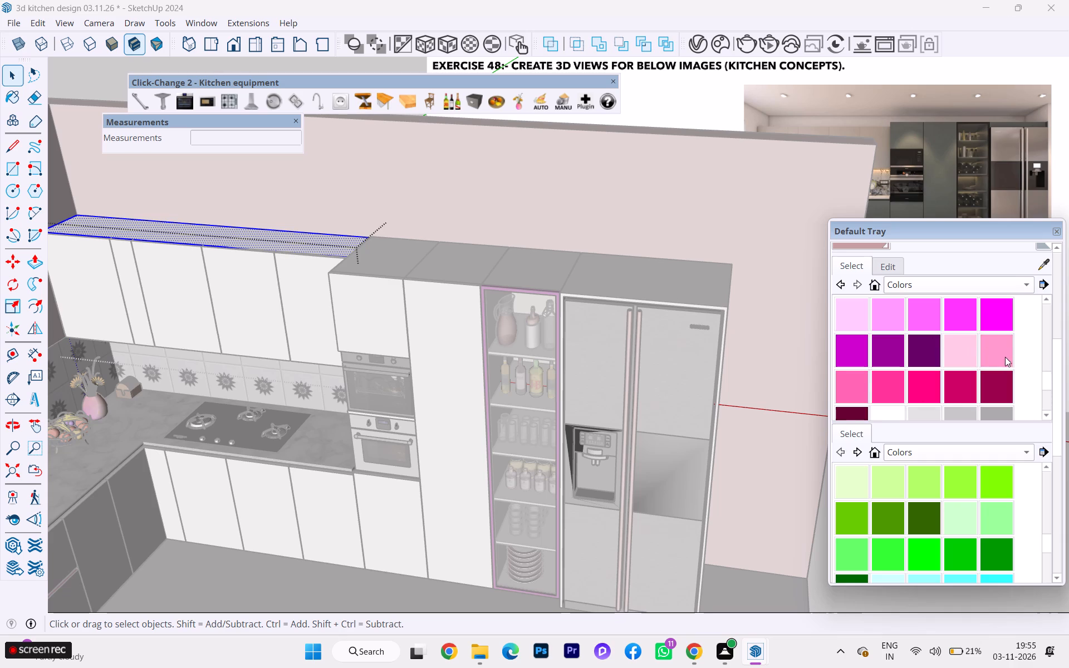
{"action": "scroll", "coordinate": [915, 352], "scroll_direction": "up", "scroll_amount": 1}
{"action": "scroll", "coordinate": [916, 352], "scroll_direction": "down", "scroll_amount": 2}
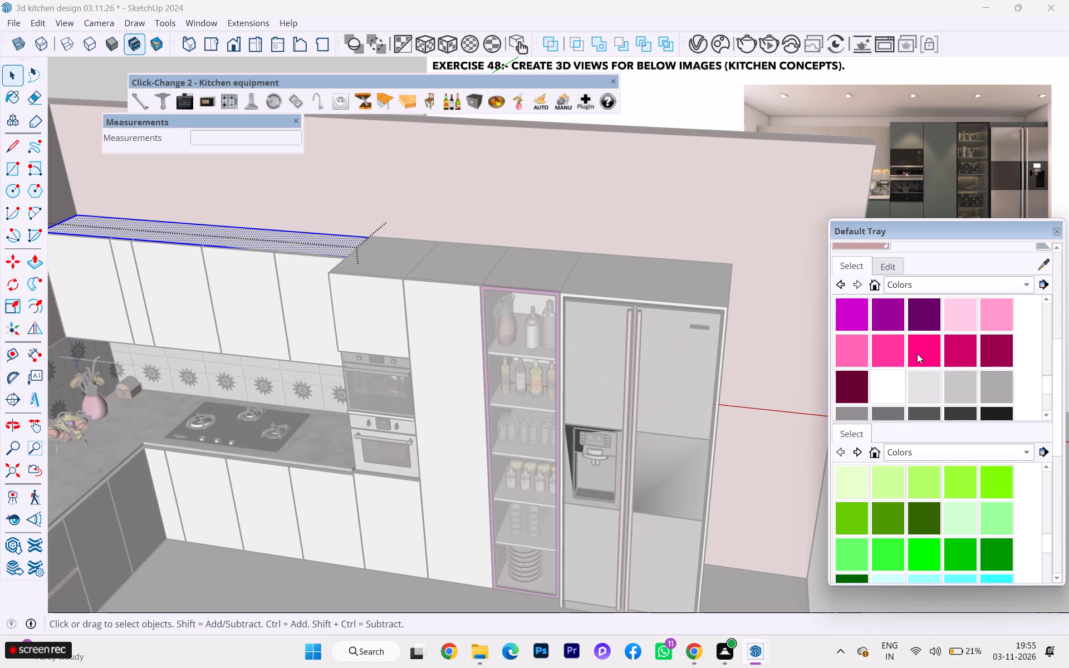
{"action": "scroll", "coordinate": [902, 350], "scroll_direction": "down", "scroll_amount": 1}
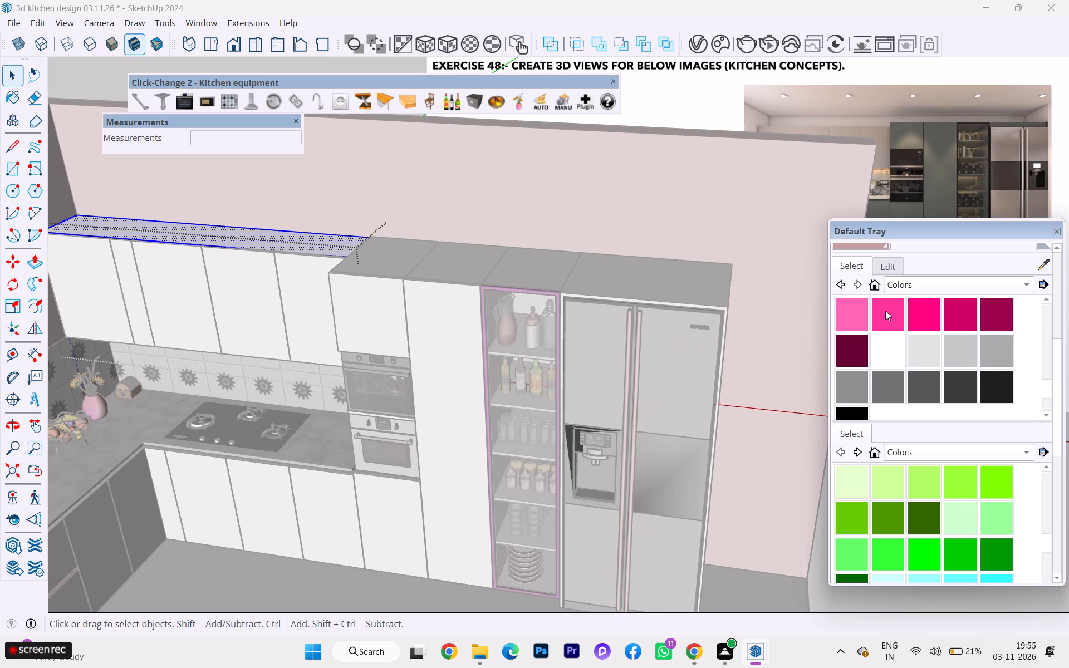
{"action": "scroll", "coordinate": [895, 325], "scroll_direction": "up", "scroll_amount": 6}
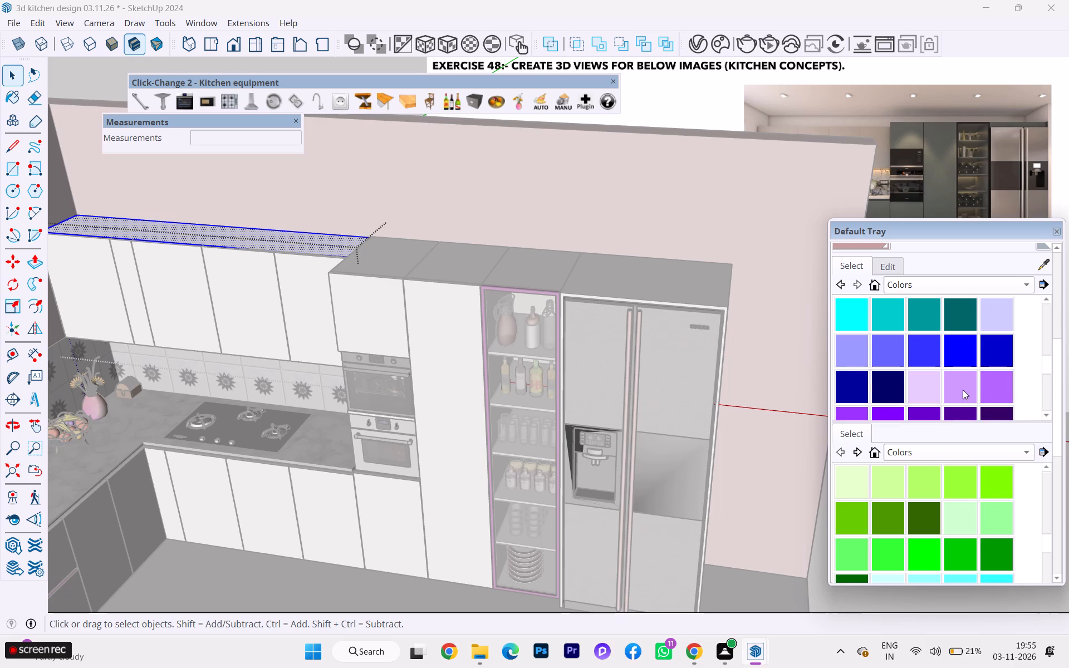
{"action": "scroll", "coordinate": [605, 329], "scroll_direction": "down", "scroll_amount": 2}
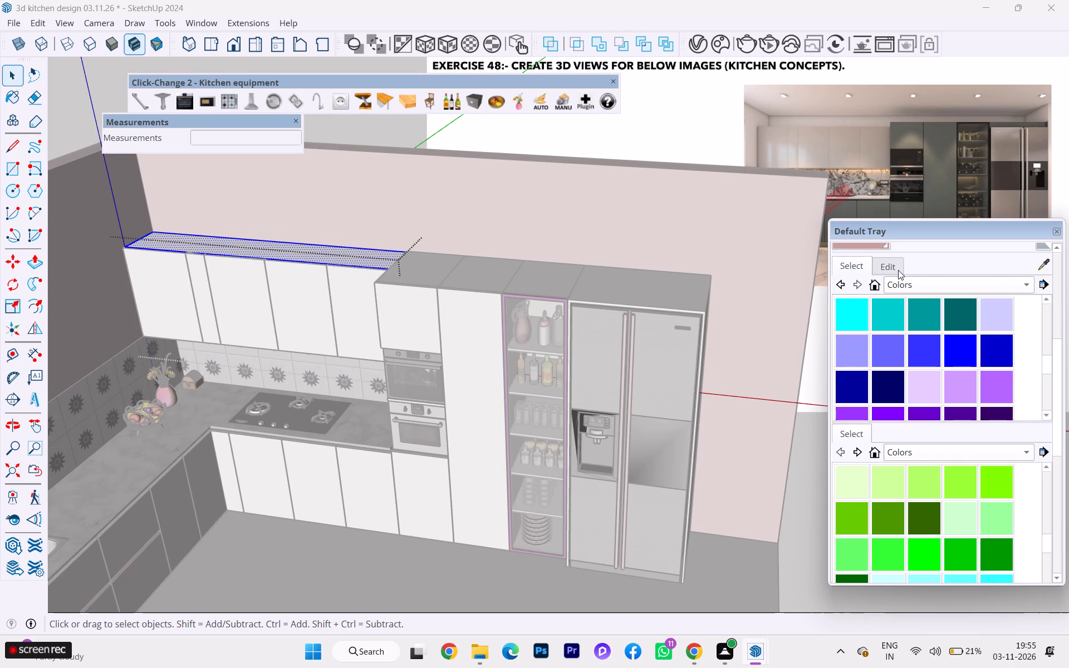
{"action": "scroll", "coordinate": [892, 340], "scroll_direction": "up", "scroll_amount": 2}
{"action": "scroll", "coordinate": [892, 339], "scroll_direction": "down", "scroll_amount": 2}
{"action": "scroll", "coordinate": [893, 339], "scroll_direction": "up", "scroll_amount": 2}
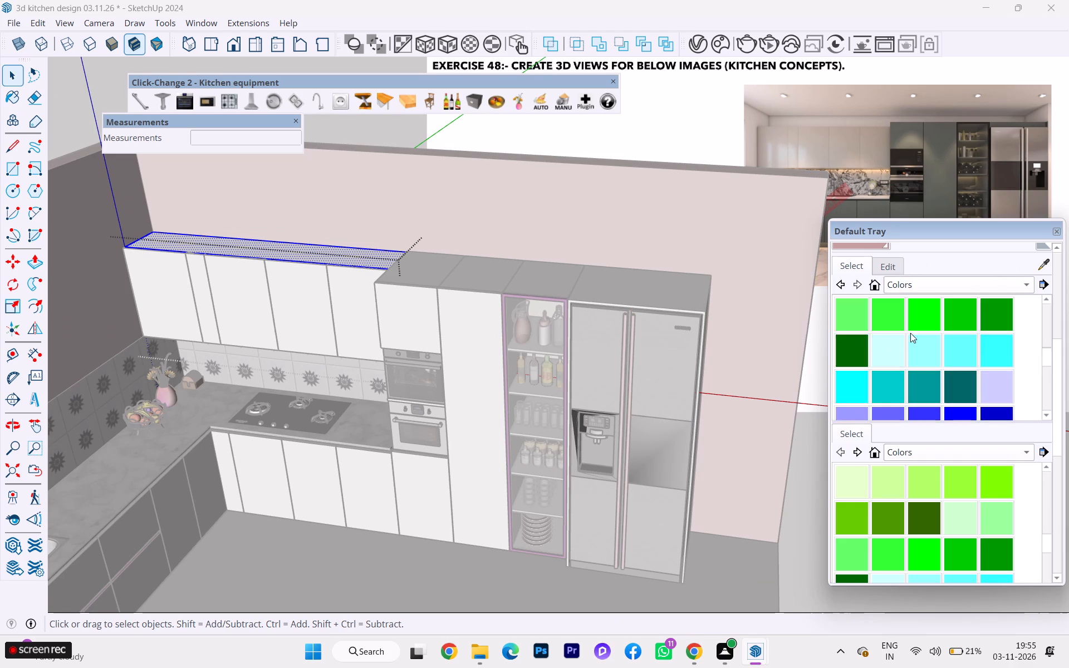
{"action": "scroll", "coordinate": [912, 332], "scroll_direction": "up", "scroll_amount": 4}
Paint the wall cabinets' top face with the pale yellow Color E01 and try it on the door fronts below.
{"action": "left_click", "coordinate": [934, 326]}
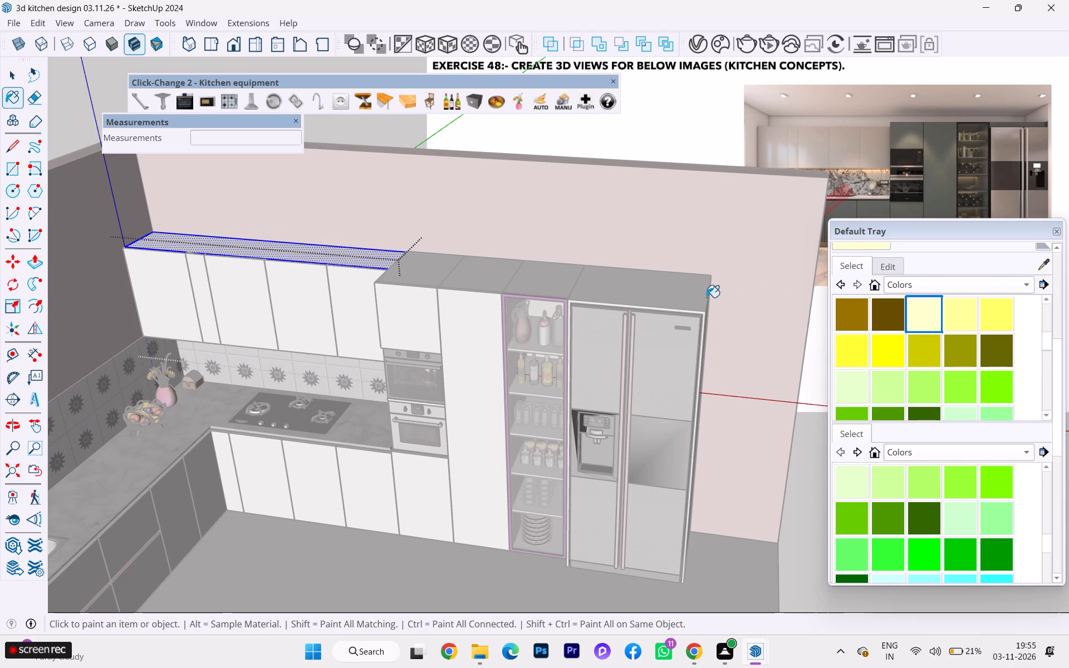
{"action": "left_click", "coordinate": [296, 255]}
{"action": "scroll", "coordinate": [298, 262], "scroll_direction": "up", "scroll_amount": 4}
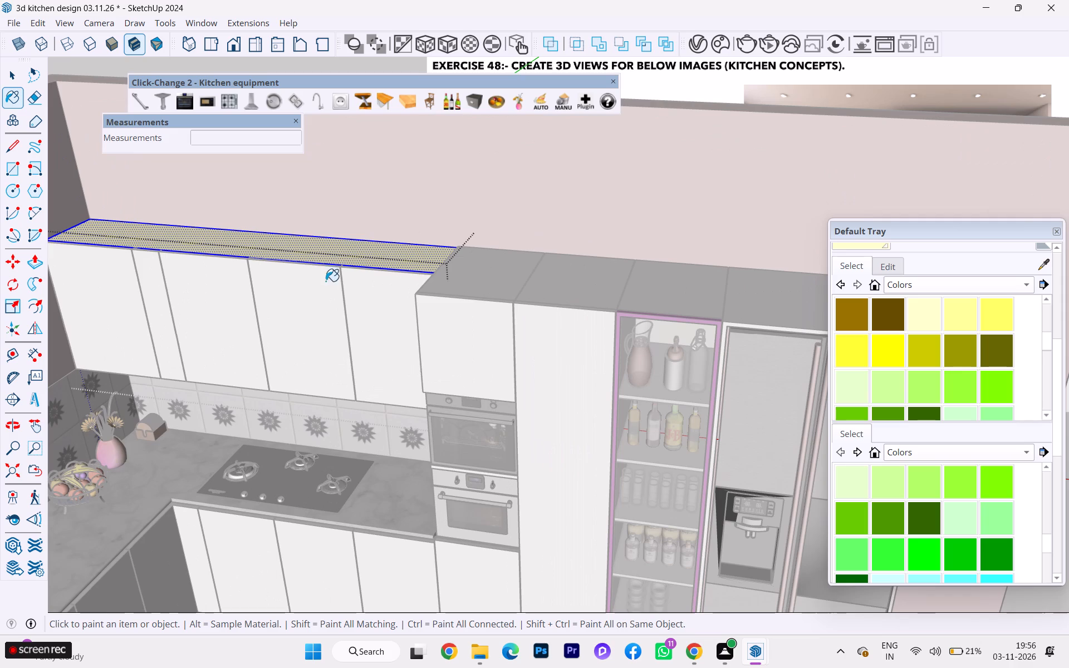
{"action": "scroll", "coordinate": [390, 263], "scroll_direction": "down", "scroll_amount": 2}
{"action": "scroll", "coordinate": [387, 265], "scroll_direction": "up", "scroll_amount": 8}
{"action": "scroll", "coordinate": [374, 268], "scroll_direction": "down", "scroll_amount": 3}
{"action": "scroll", "coordinate": [332, 275], "scroll_direction": "up", "scroll_amount": 1}
{"action": "scroll", "coordinate": [330, 276], "scroll_direction": "down", "scroll_amount": 2}
{"action": "scroll", "coordinate": [279, 311], "scroll_direction": "down", "scroll_amount": 4}
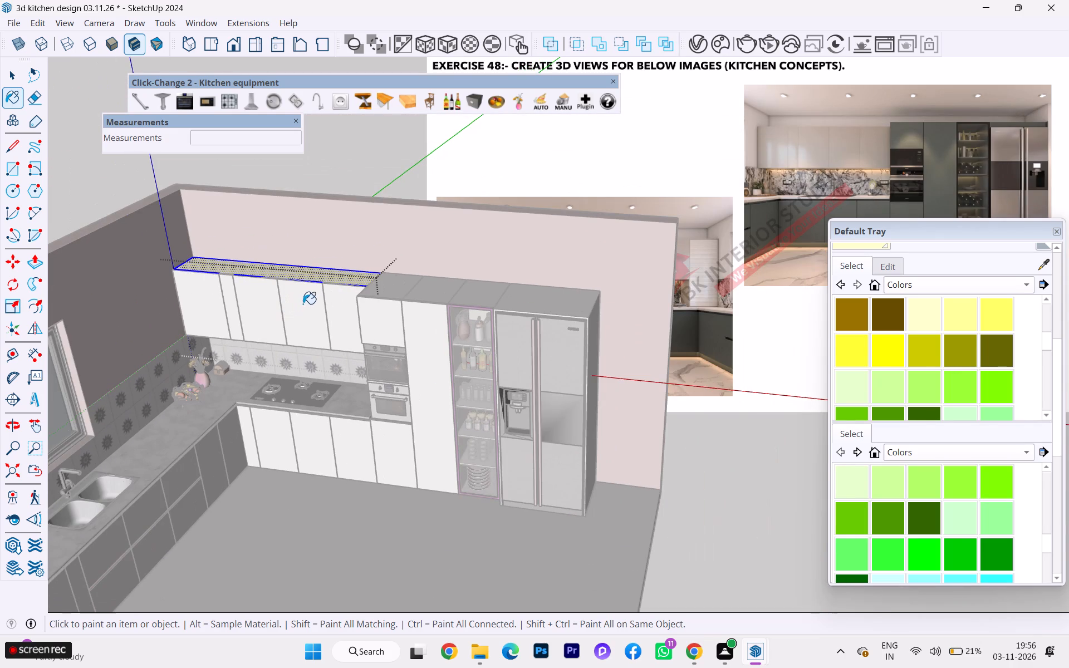
{"action": "left_click", "coordinate": [333, 296]}
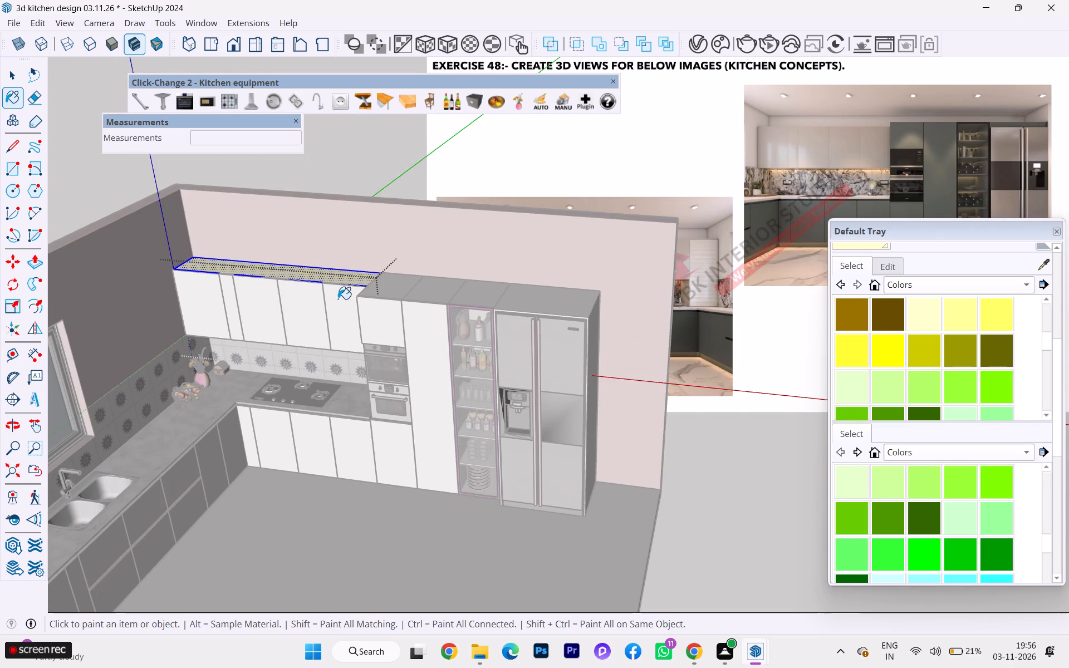
{"action": "double_click", "coordinate": [338, 299]}
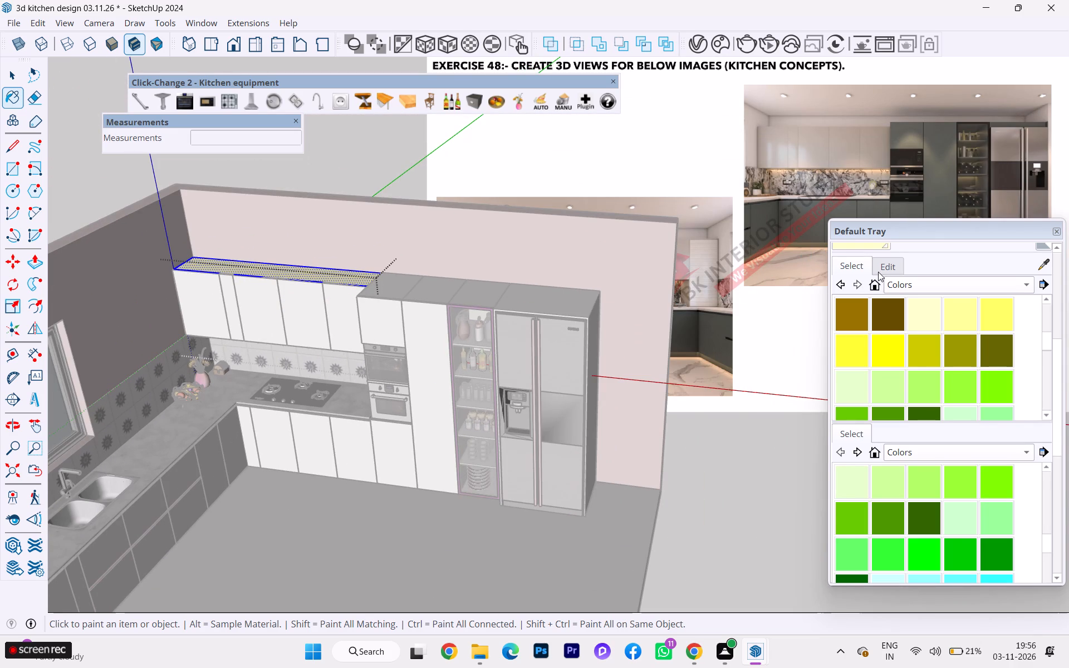
Edit Color E01 to match the dark grey-green tall cabinet sampled on screen from the reference kitchen image.
{"action": "left_click", "coordinate": [887, 266]}
{"action": "left_click", "coordinate": [993, 318]}
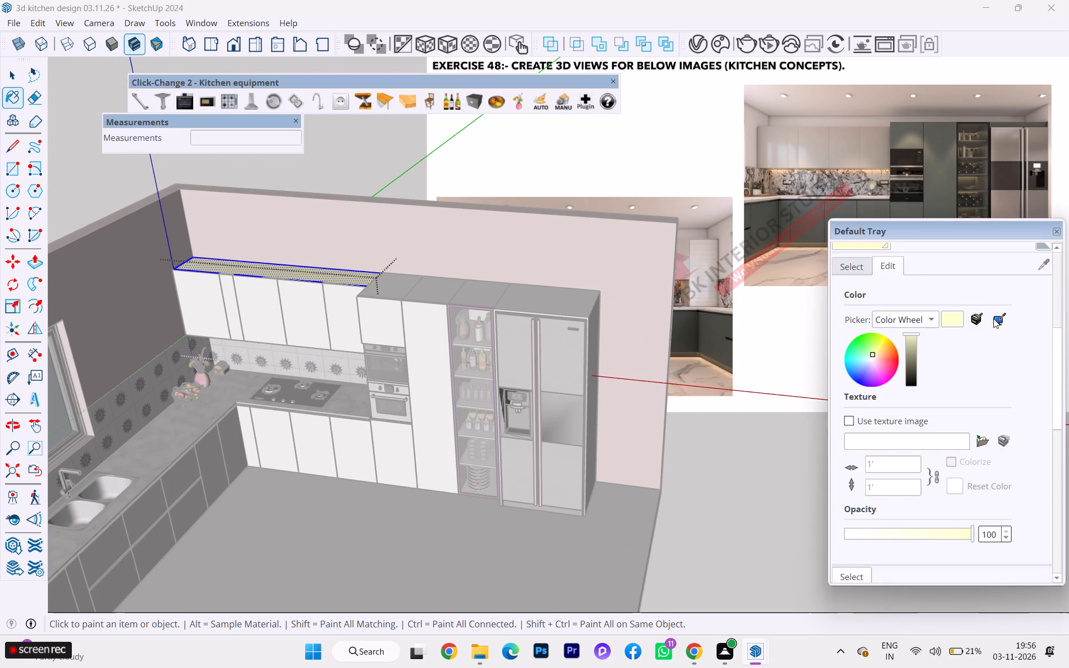
{"action": "left_click", "coordinate": [906, 131]}
Leave the top panel's editing and open the wall cabinet door group, with the corner-side door's front face selected.
{"action": "scroll", "coordinate": [334, 266], "scroll_direction": "up", "scroll_amount": 7}
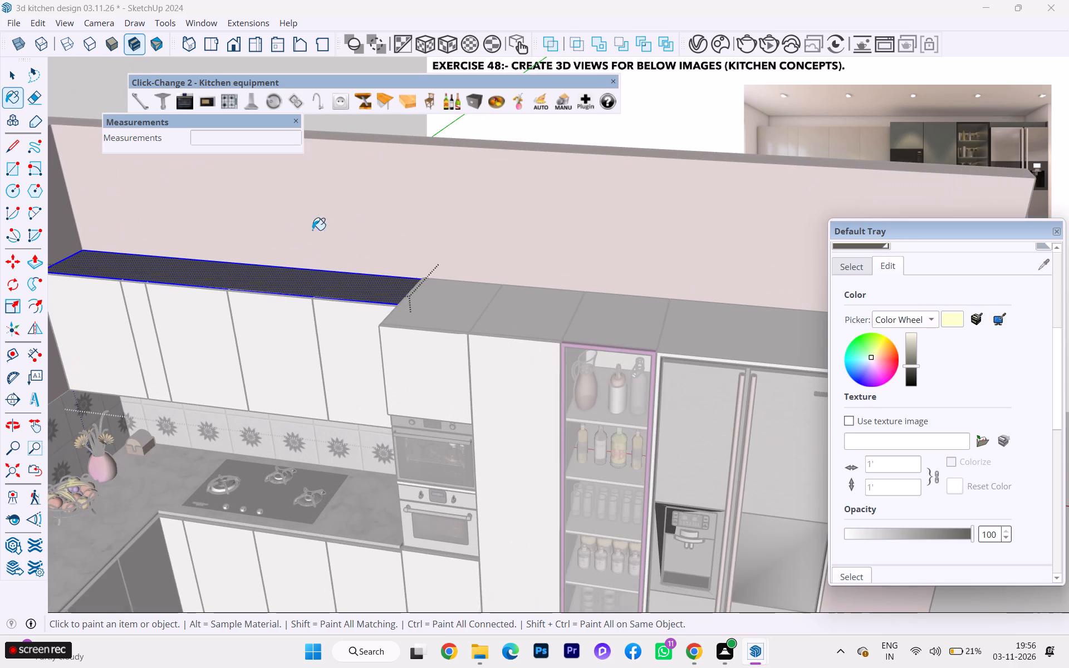
{"action": "left_click", "coordinate": [12, 74]}
{"action": "left_click", "coordinate": [105, 311]}
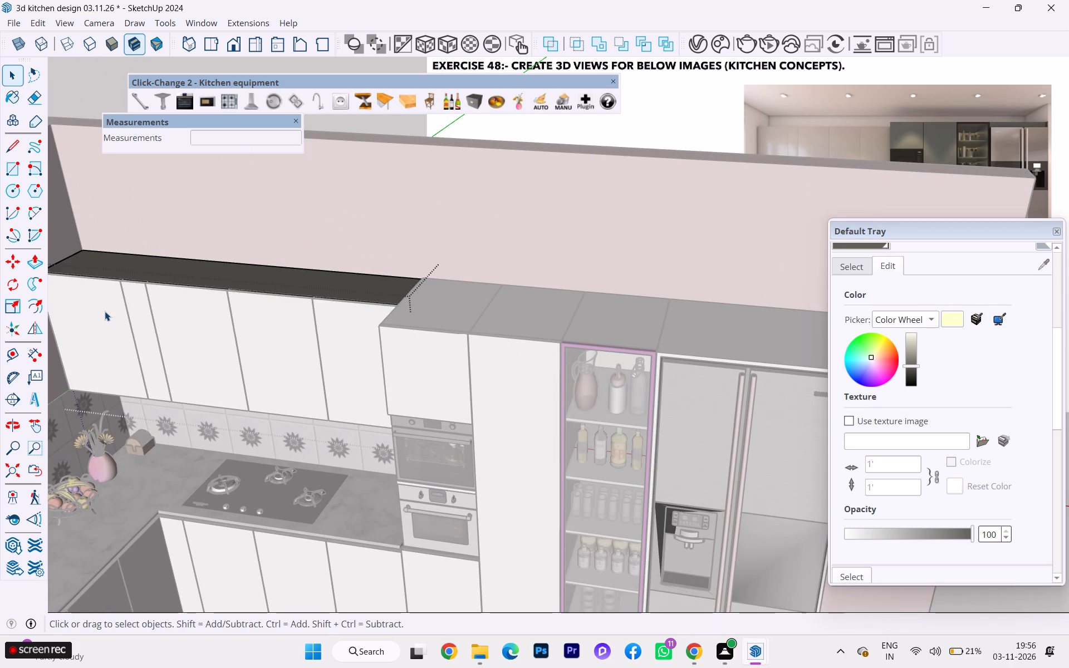
{"action": "double_click", "coordinate": [105, 311]}
{"action": "triple_click", "coordinate": [105, 311]}
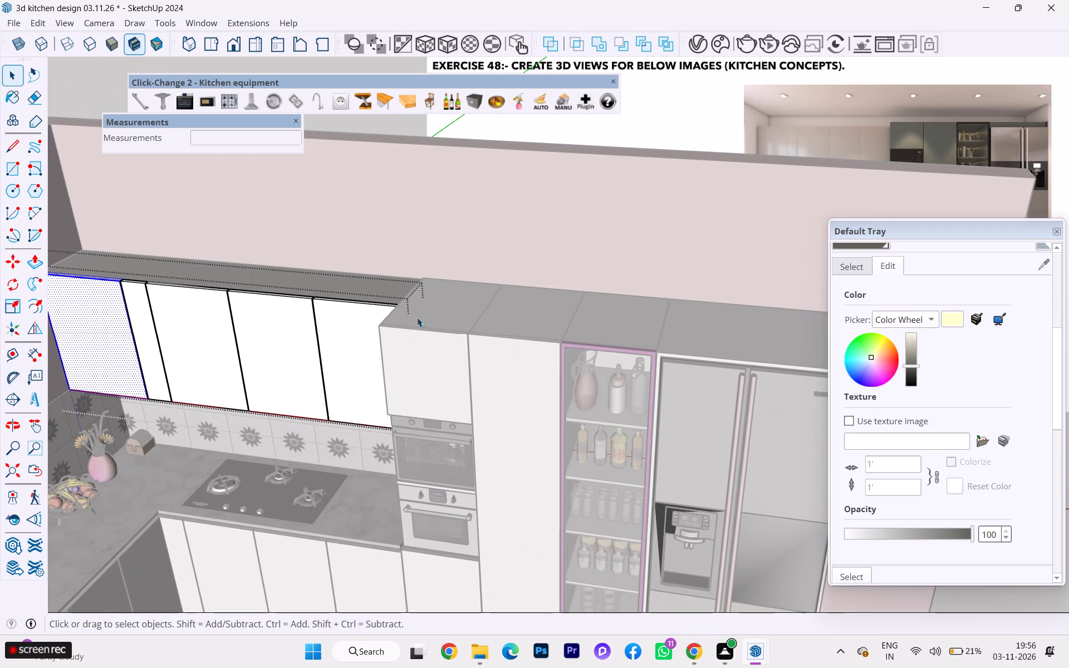
Collapse the Tags and Styles sections of the Default Tray and show the Colors swatches in Materials again.
{"action": "scroll", "coordinate": [1025, 276], "scroll_direction": "up", "scroll_amount": 3}
{"action": "left_click", "coordinate": [858, 264]}
{"action": "scroll", "coordinate": [903, 284], "scroll_direction": "up", "scroll_amount": 3}
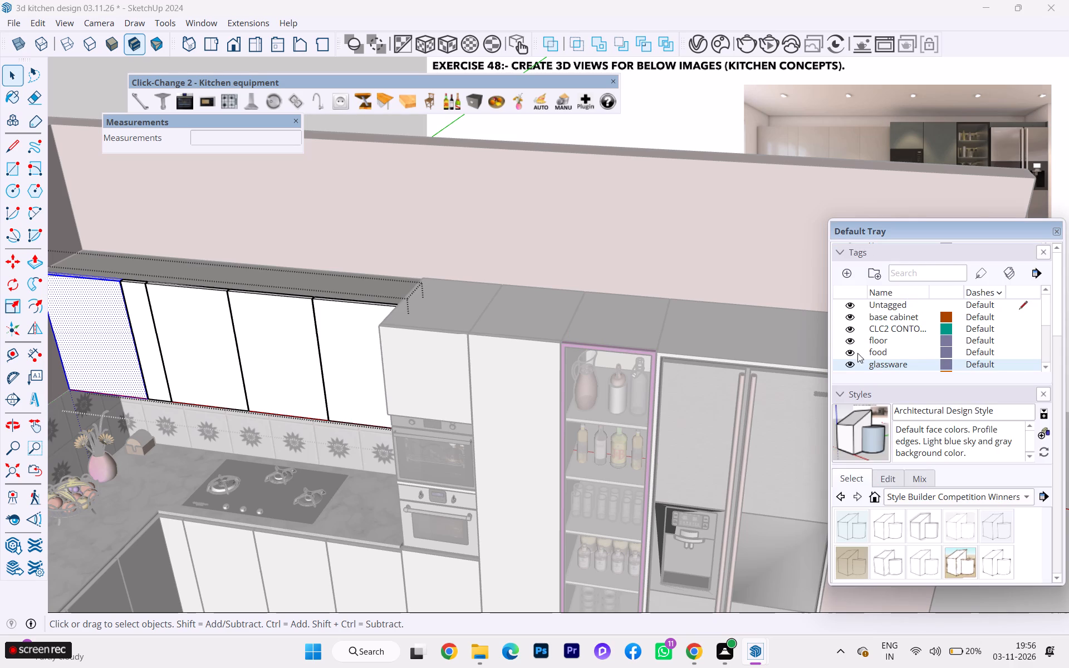
{"action": "scroll", "coordinate": [857, 410], "scroll_direction": "up", "scroll_amount": 1}
{"action": "scroll", "coordinate": [873, 330], "scroll_direction": "down", "scroll_amount": 2}
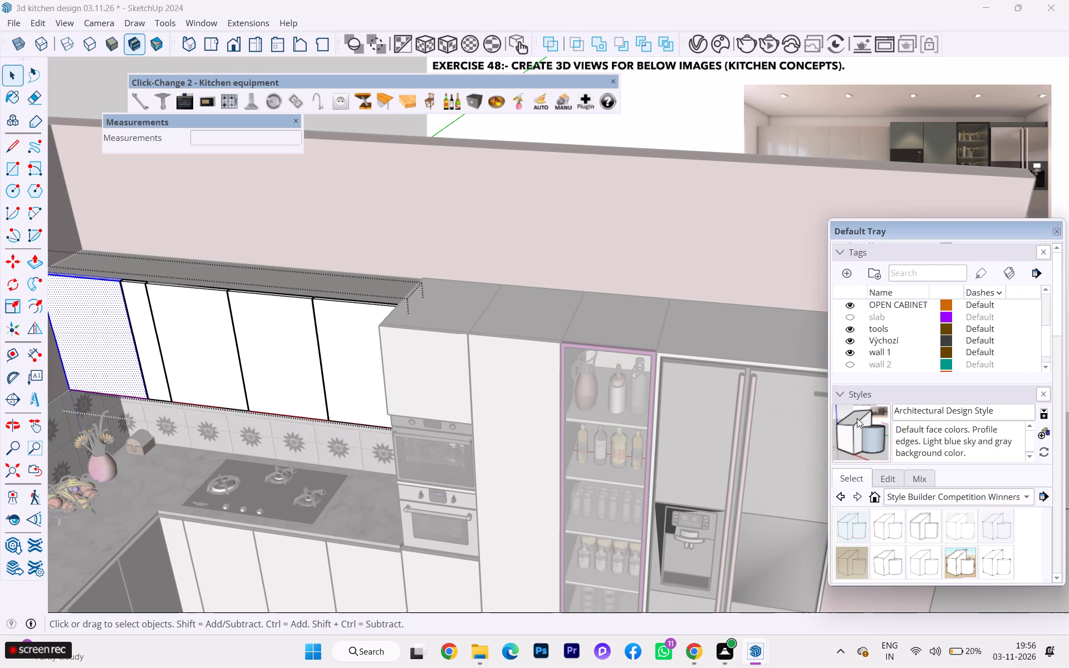
{"action": "scroll", "coordinate": [876, 398], "scroll_direction": "down", "scroll_amount": 1}
{"action": "scroll", "coordinate": [952, 459], "scroll_direction": "down", "scroll_amount": 1}
{"action": "scroll", "coordinate": [952, 459], "scroll_direction": "up", "scroll_amount": 2}
{"action": "scroll", "coordinate": [952, 459], "scroll_direction": "down", "scroll_amount": 1}
{"action": "scroll", "coordinate": [898, 462], "scroll_direction": "down", "scroll_amount": 3}
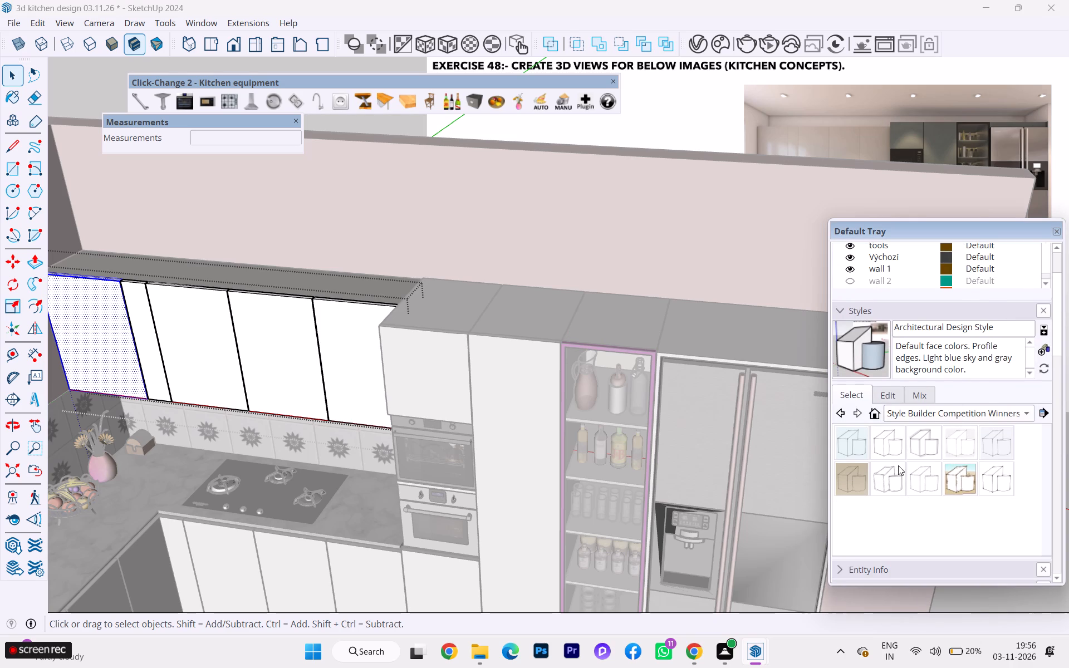
{"action": "scroll", "coordinate": [909, 376], "scroll_direction": "up", "scroll_amount": 3}
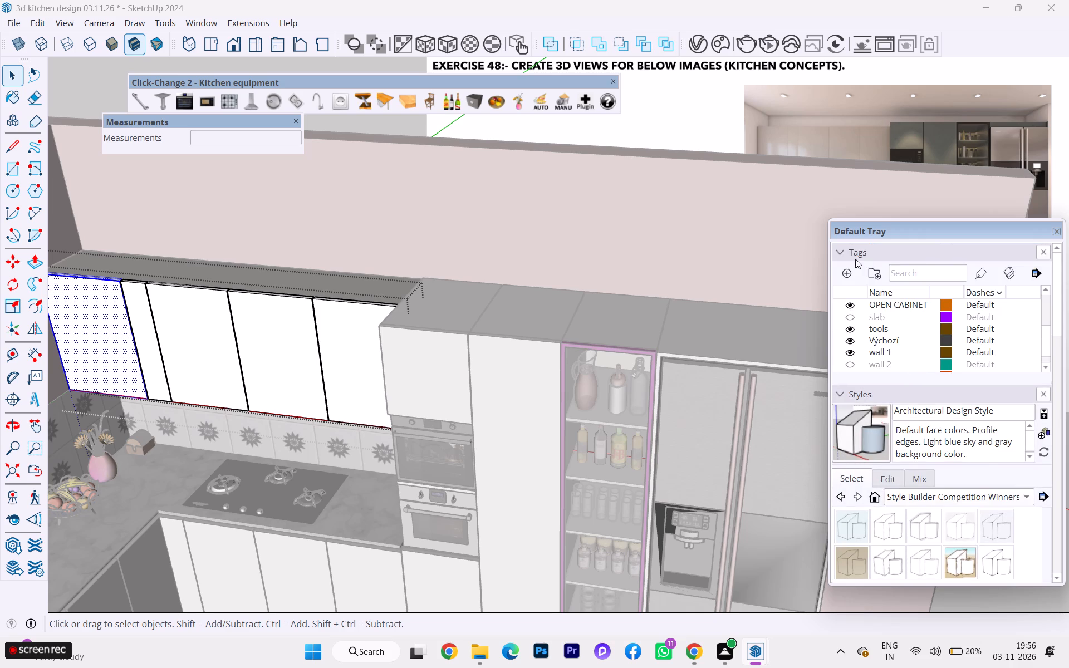
{"action": "left_click", "coordinate": [849, 250]}
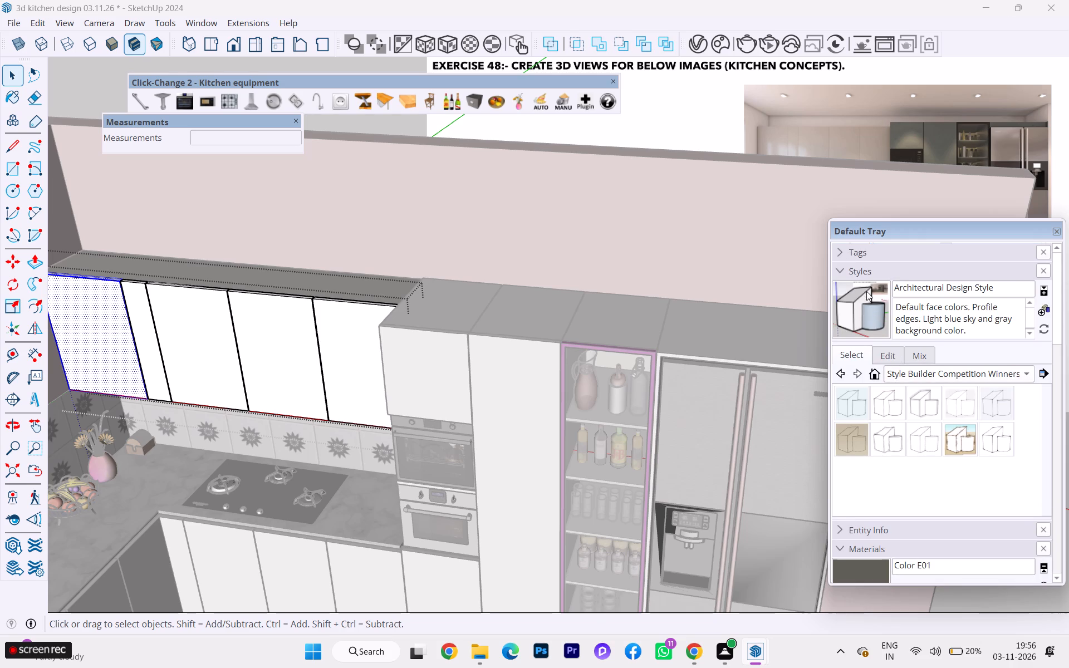
{"action": "left_click", "coordinate": [846, 269]}
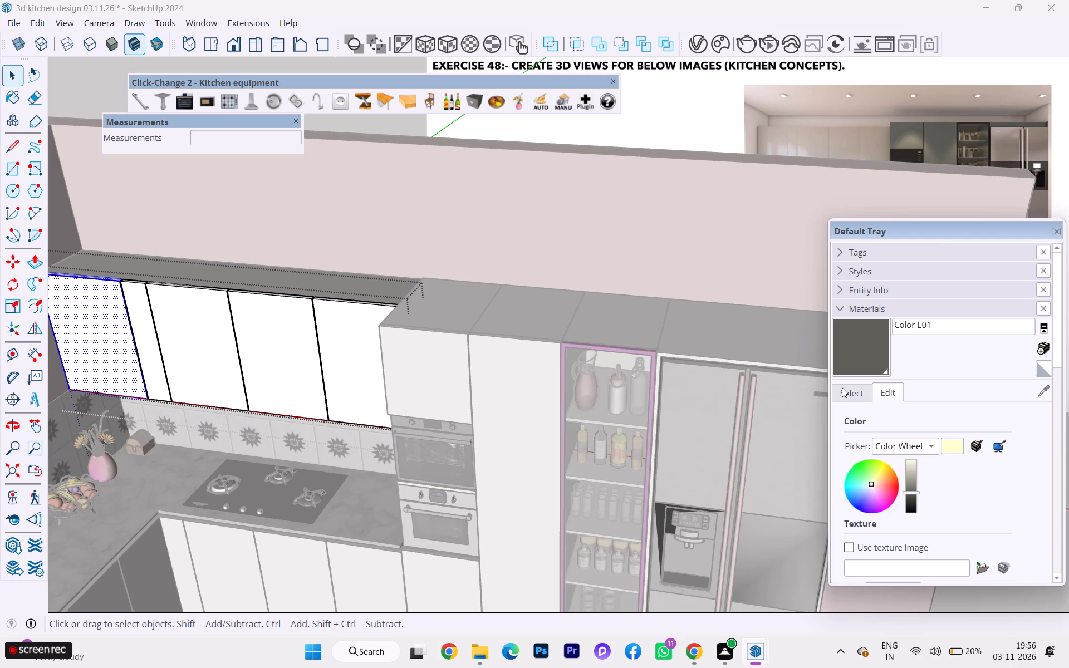
{"action": "left_click", "coordinate": [848, 392]}
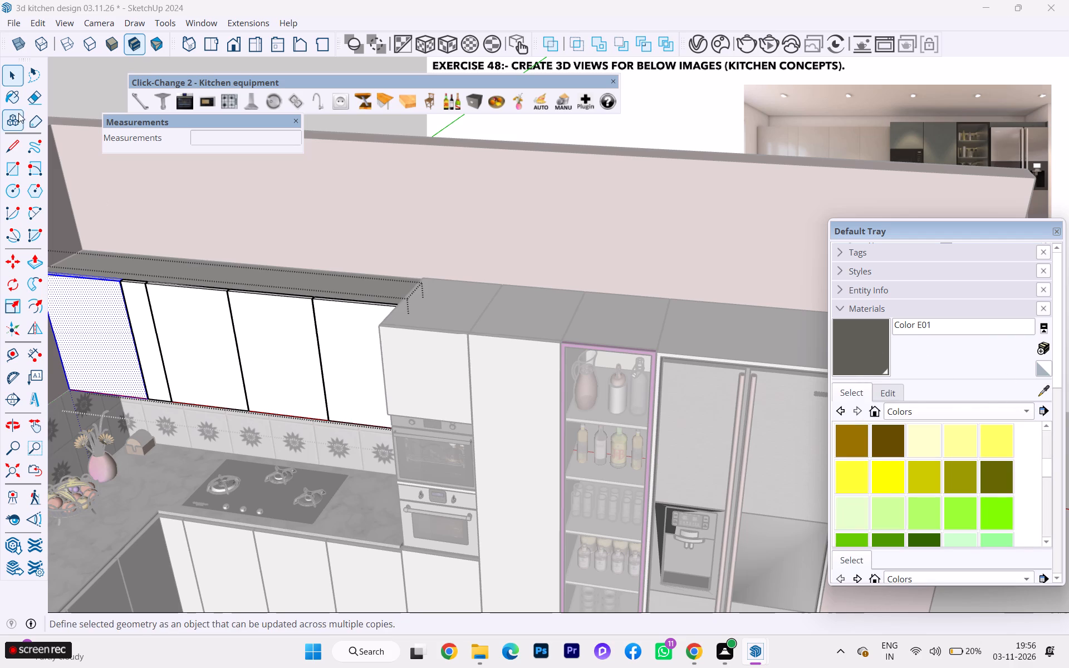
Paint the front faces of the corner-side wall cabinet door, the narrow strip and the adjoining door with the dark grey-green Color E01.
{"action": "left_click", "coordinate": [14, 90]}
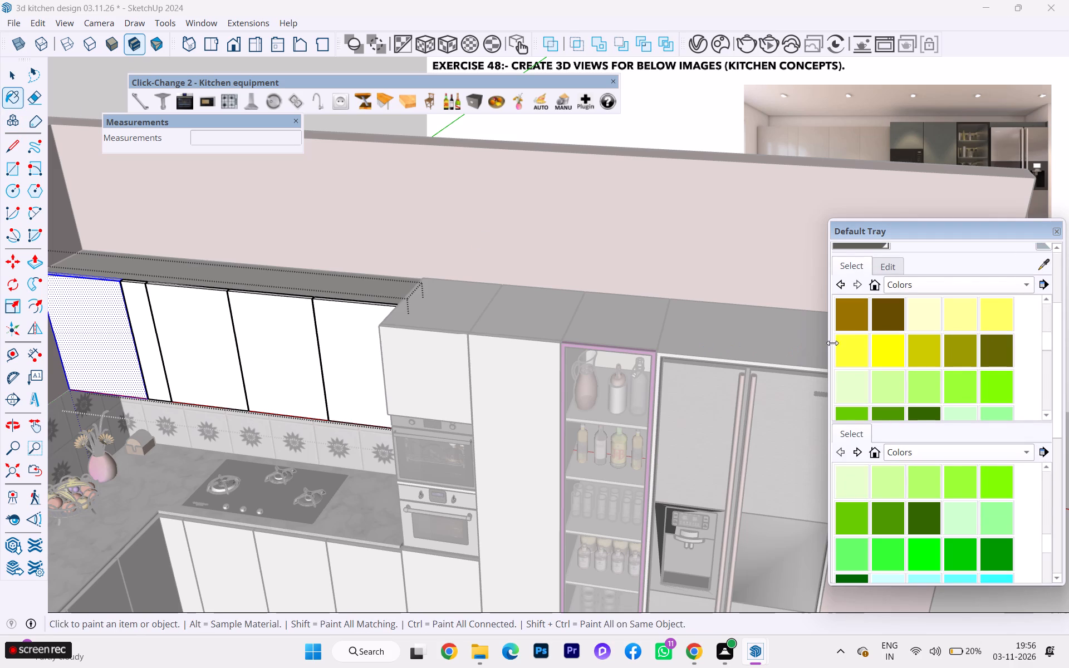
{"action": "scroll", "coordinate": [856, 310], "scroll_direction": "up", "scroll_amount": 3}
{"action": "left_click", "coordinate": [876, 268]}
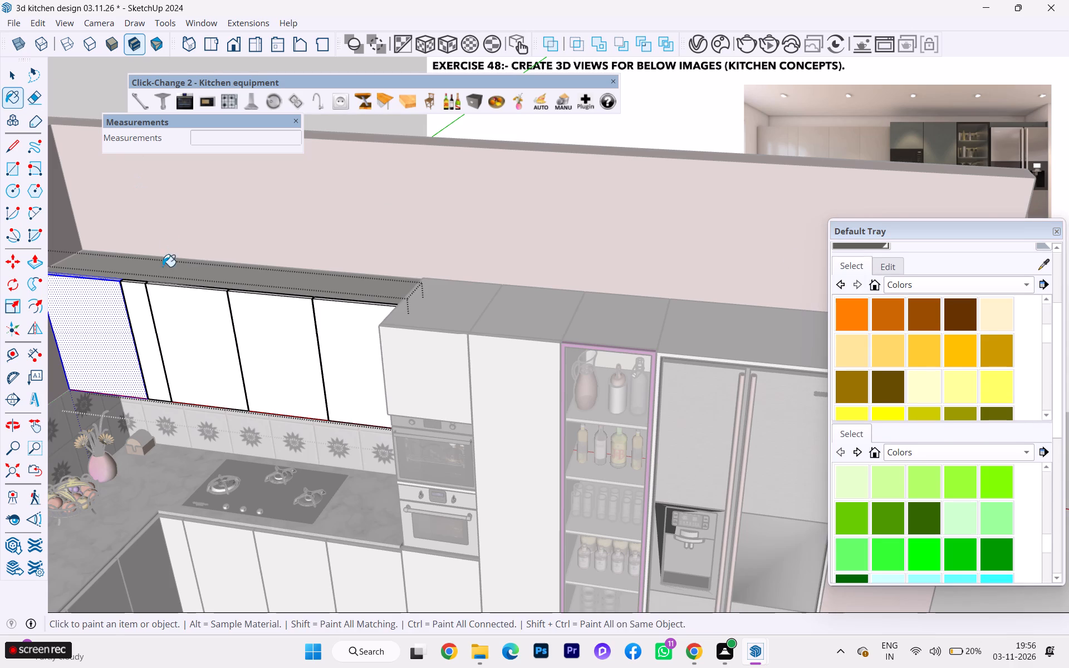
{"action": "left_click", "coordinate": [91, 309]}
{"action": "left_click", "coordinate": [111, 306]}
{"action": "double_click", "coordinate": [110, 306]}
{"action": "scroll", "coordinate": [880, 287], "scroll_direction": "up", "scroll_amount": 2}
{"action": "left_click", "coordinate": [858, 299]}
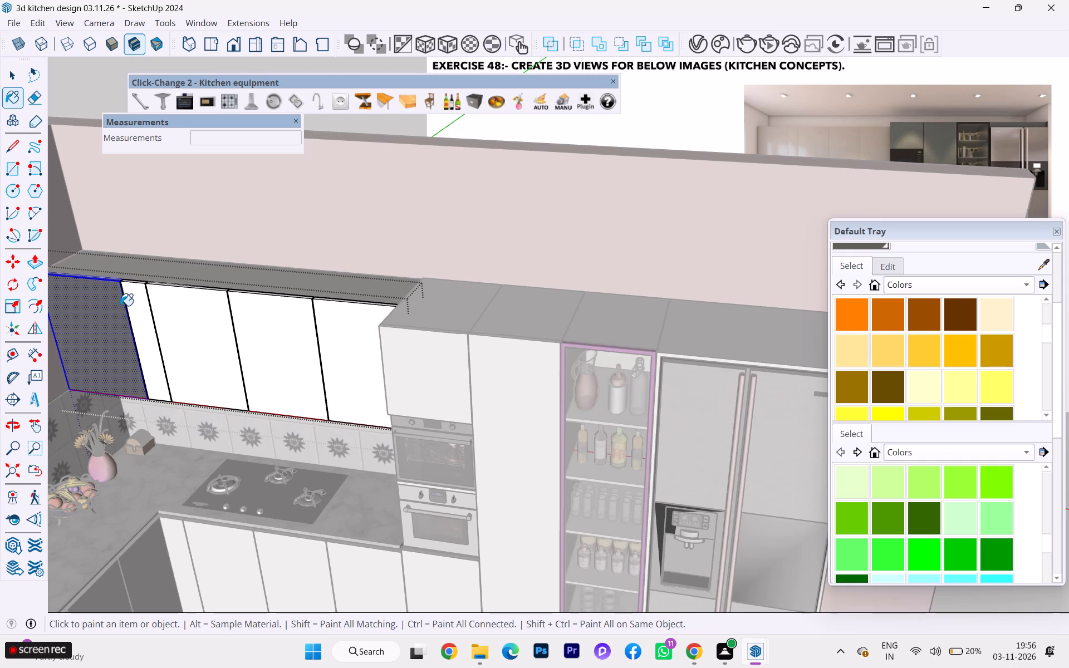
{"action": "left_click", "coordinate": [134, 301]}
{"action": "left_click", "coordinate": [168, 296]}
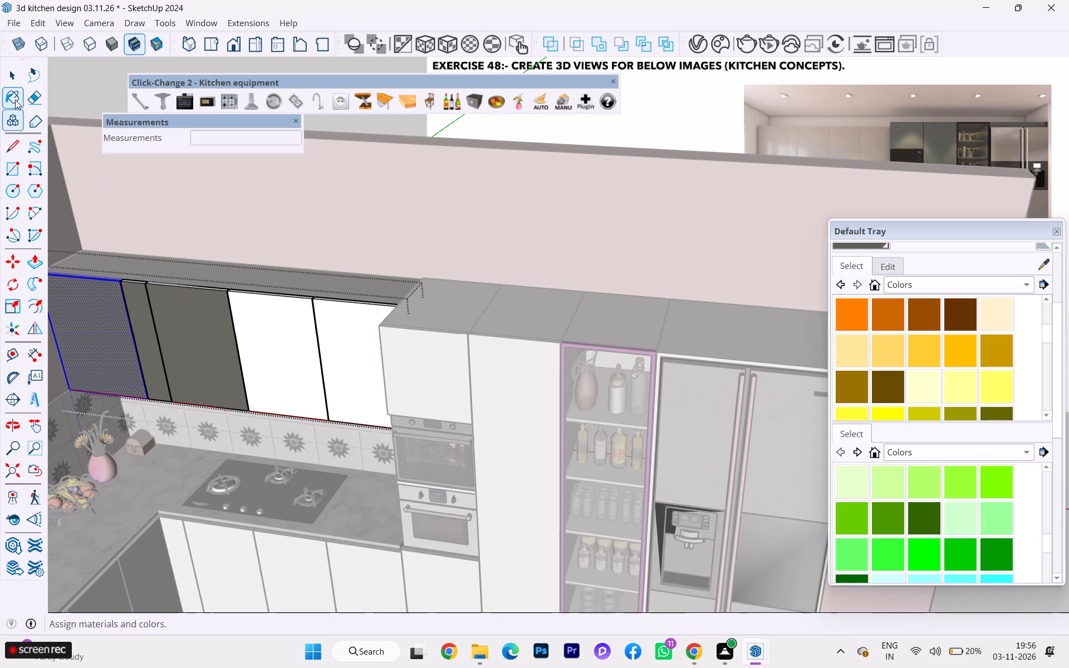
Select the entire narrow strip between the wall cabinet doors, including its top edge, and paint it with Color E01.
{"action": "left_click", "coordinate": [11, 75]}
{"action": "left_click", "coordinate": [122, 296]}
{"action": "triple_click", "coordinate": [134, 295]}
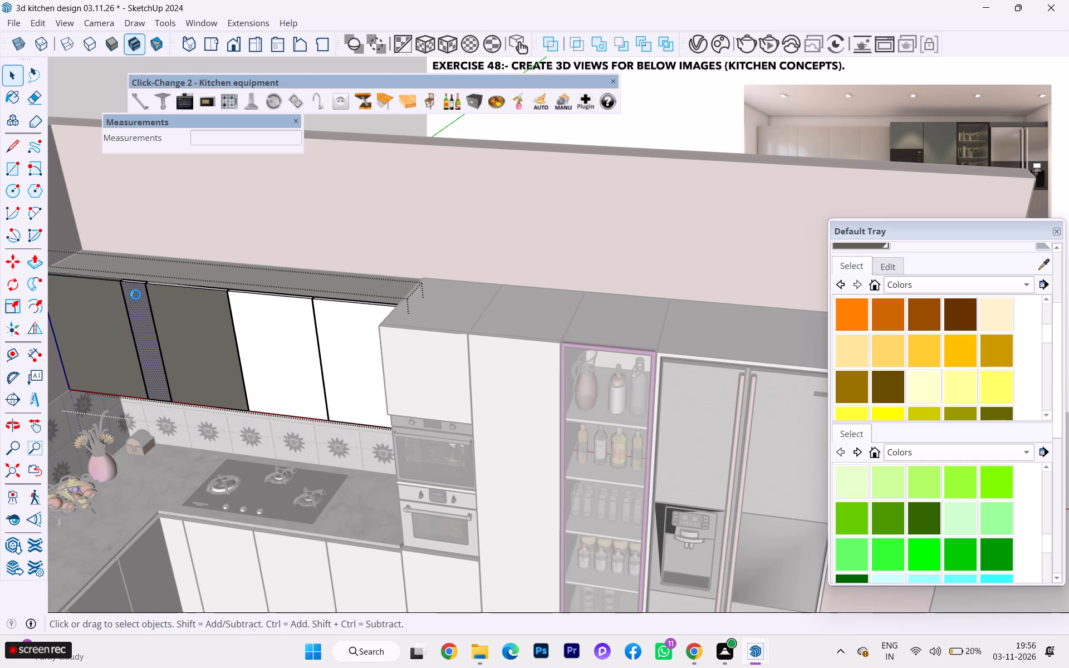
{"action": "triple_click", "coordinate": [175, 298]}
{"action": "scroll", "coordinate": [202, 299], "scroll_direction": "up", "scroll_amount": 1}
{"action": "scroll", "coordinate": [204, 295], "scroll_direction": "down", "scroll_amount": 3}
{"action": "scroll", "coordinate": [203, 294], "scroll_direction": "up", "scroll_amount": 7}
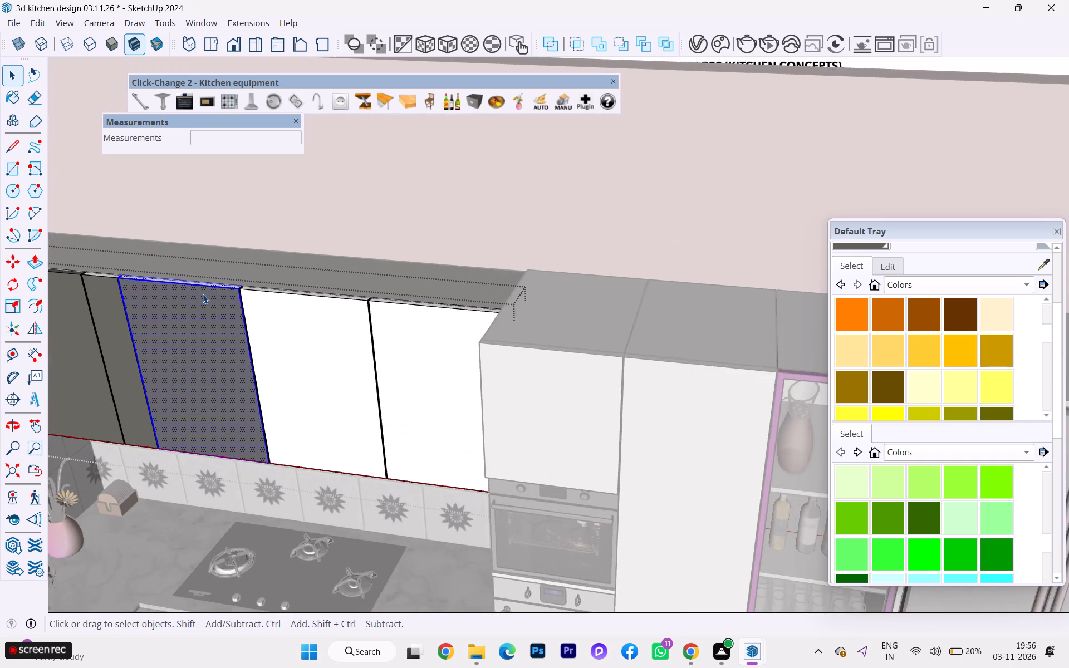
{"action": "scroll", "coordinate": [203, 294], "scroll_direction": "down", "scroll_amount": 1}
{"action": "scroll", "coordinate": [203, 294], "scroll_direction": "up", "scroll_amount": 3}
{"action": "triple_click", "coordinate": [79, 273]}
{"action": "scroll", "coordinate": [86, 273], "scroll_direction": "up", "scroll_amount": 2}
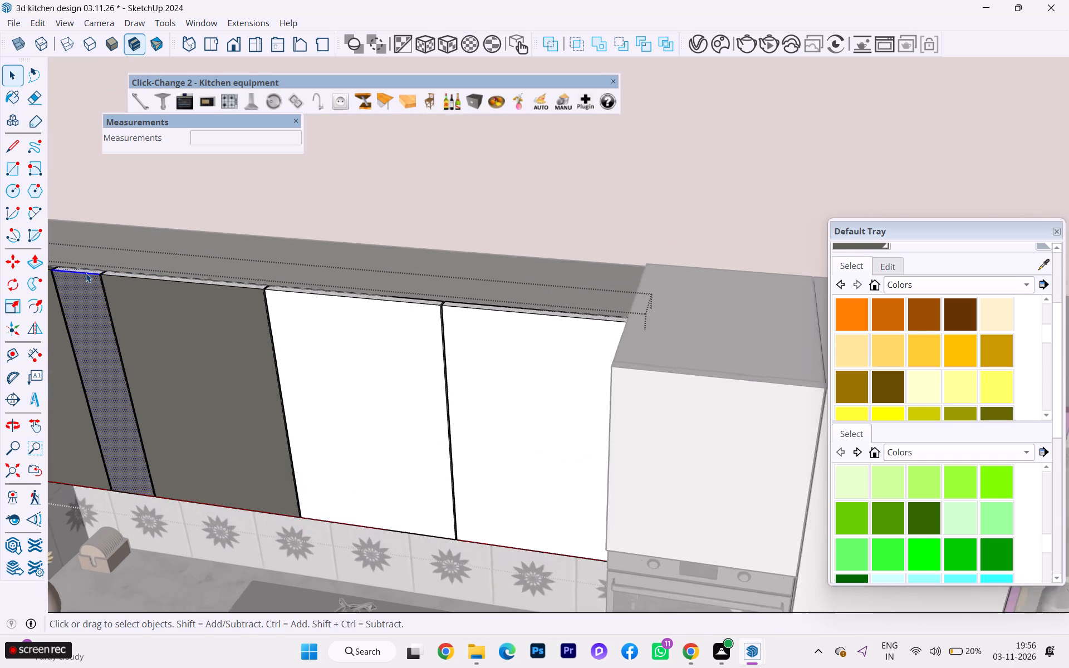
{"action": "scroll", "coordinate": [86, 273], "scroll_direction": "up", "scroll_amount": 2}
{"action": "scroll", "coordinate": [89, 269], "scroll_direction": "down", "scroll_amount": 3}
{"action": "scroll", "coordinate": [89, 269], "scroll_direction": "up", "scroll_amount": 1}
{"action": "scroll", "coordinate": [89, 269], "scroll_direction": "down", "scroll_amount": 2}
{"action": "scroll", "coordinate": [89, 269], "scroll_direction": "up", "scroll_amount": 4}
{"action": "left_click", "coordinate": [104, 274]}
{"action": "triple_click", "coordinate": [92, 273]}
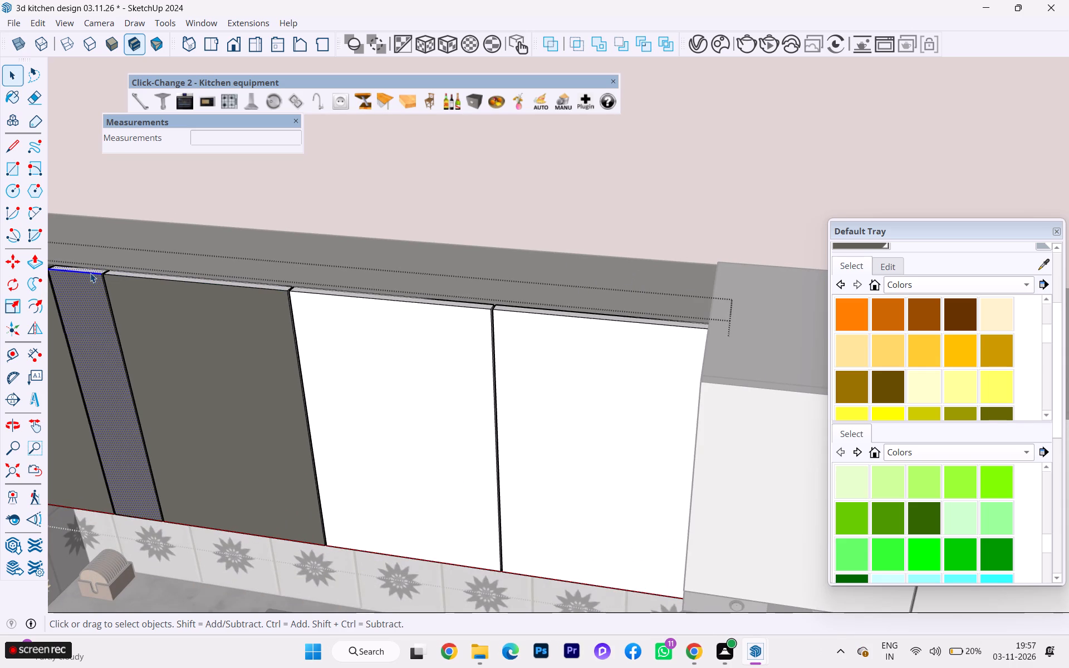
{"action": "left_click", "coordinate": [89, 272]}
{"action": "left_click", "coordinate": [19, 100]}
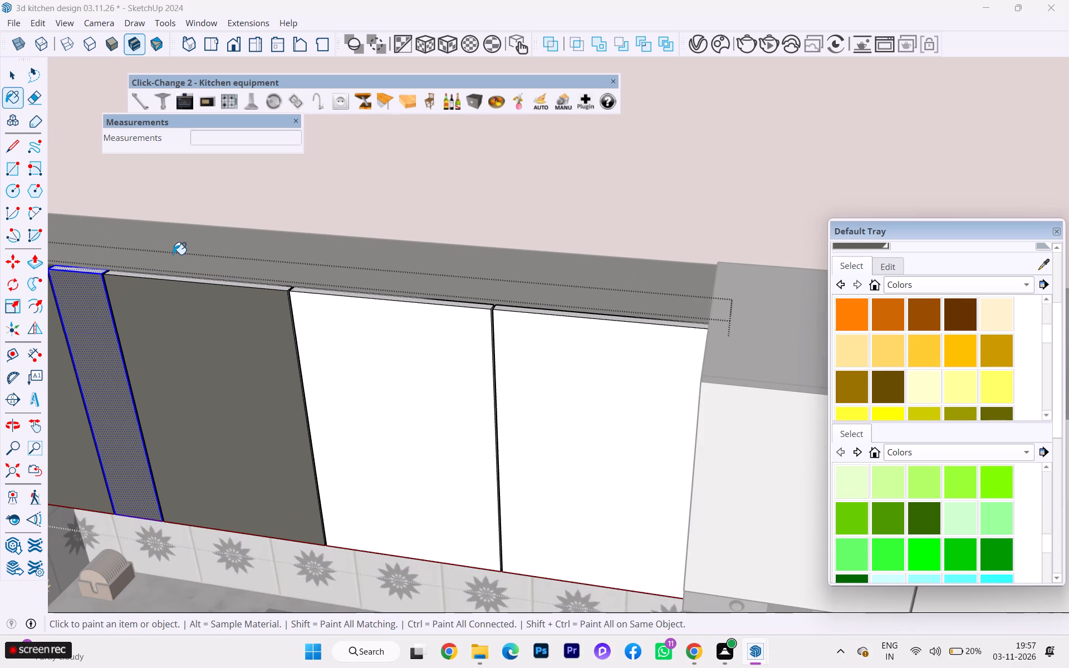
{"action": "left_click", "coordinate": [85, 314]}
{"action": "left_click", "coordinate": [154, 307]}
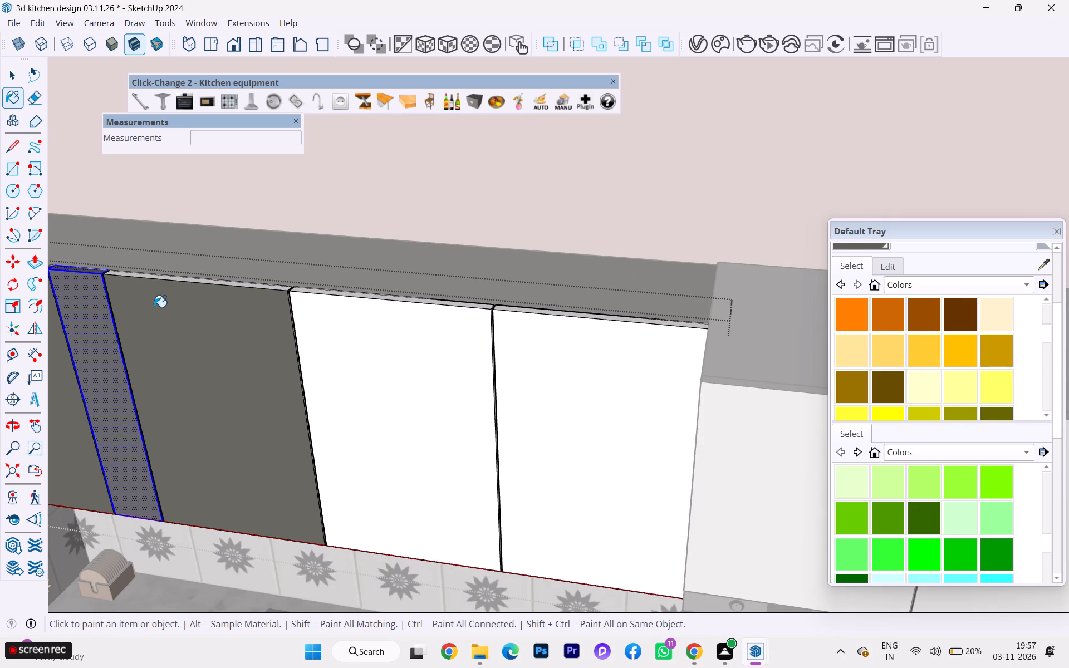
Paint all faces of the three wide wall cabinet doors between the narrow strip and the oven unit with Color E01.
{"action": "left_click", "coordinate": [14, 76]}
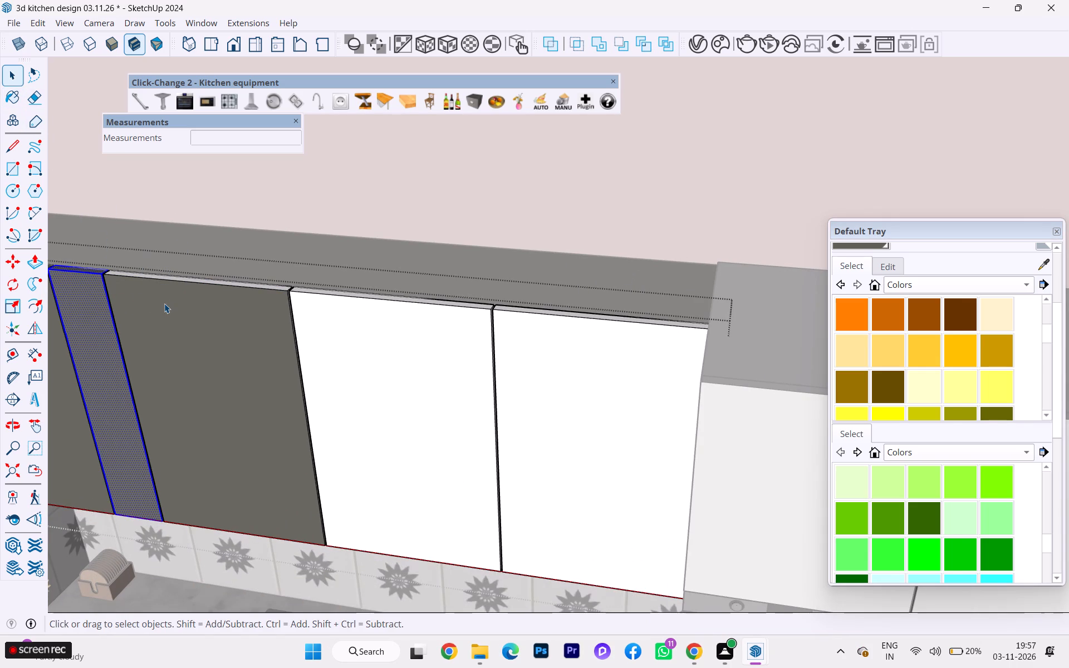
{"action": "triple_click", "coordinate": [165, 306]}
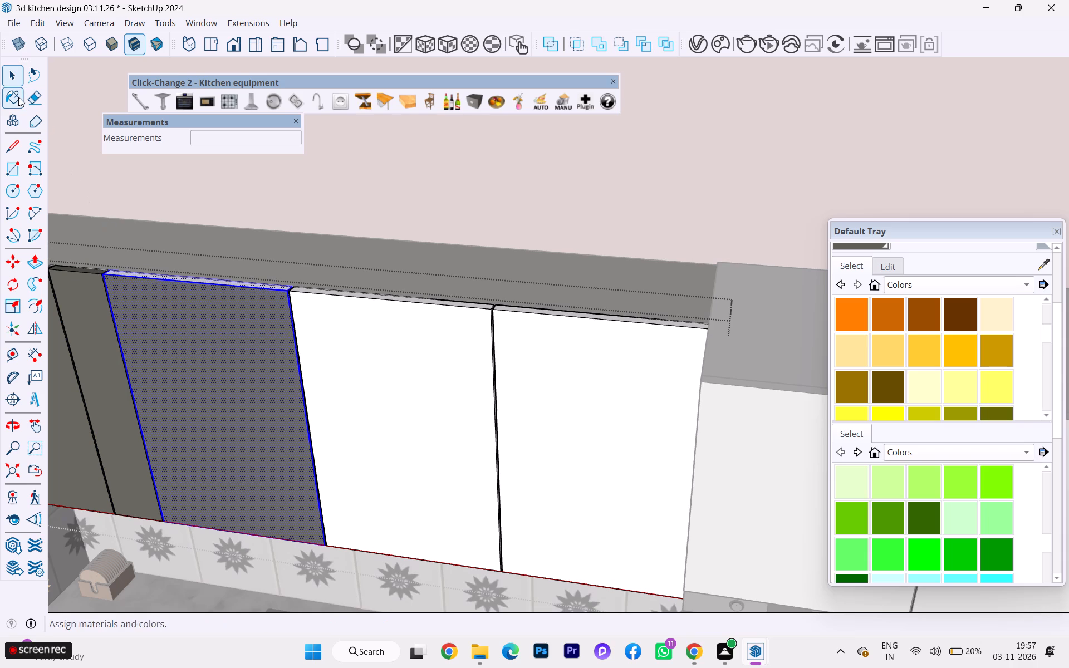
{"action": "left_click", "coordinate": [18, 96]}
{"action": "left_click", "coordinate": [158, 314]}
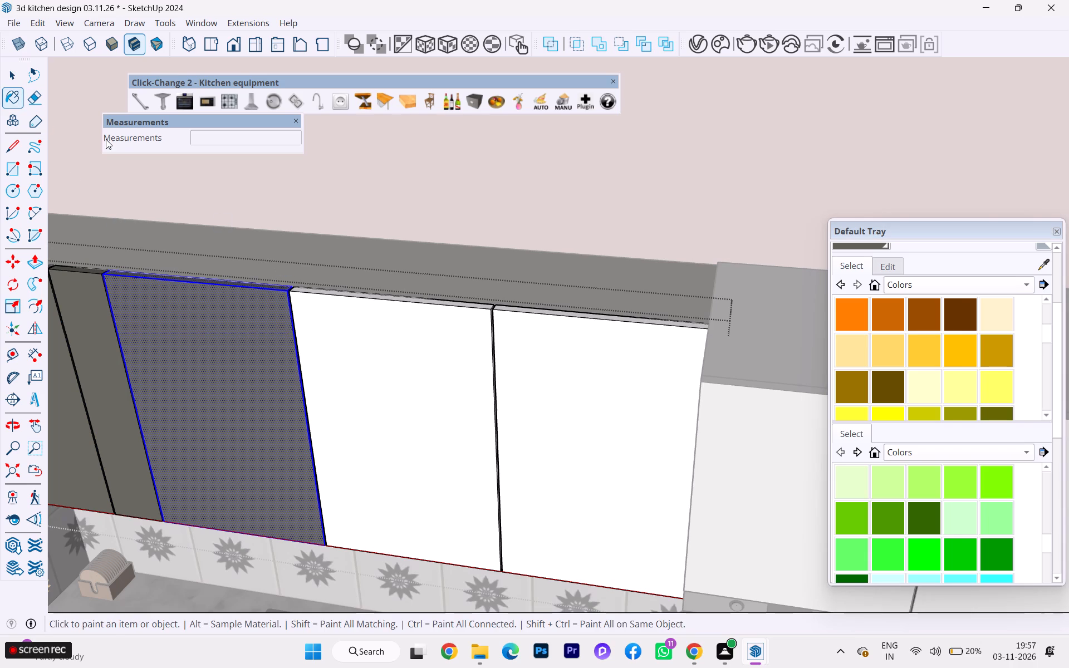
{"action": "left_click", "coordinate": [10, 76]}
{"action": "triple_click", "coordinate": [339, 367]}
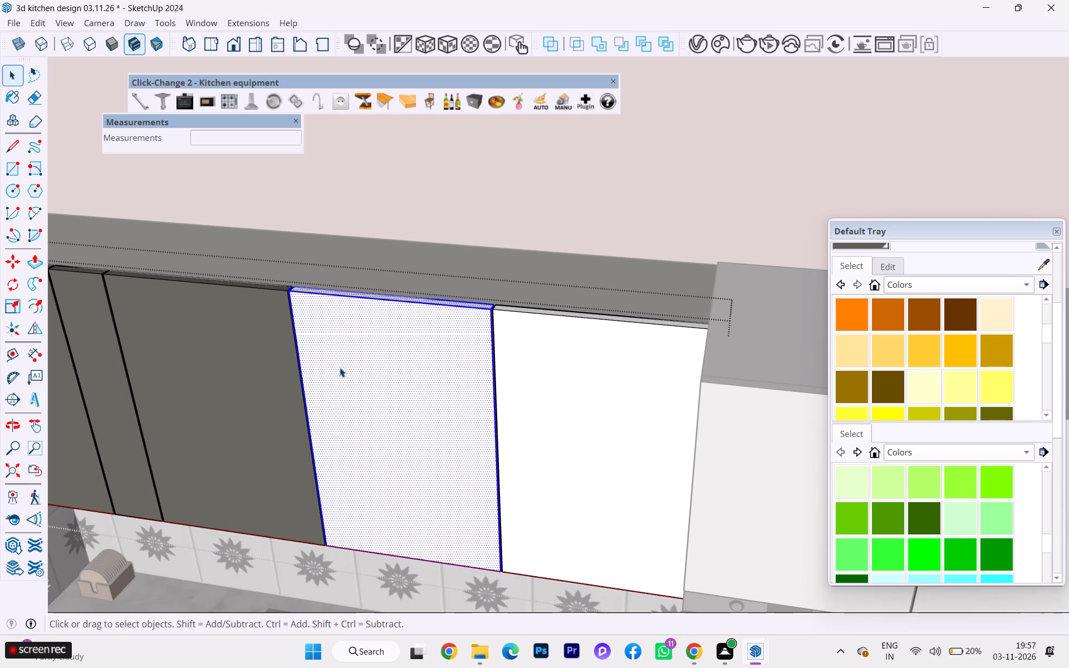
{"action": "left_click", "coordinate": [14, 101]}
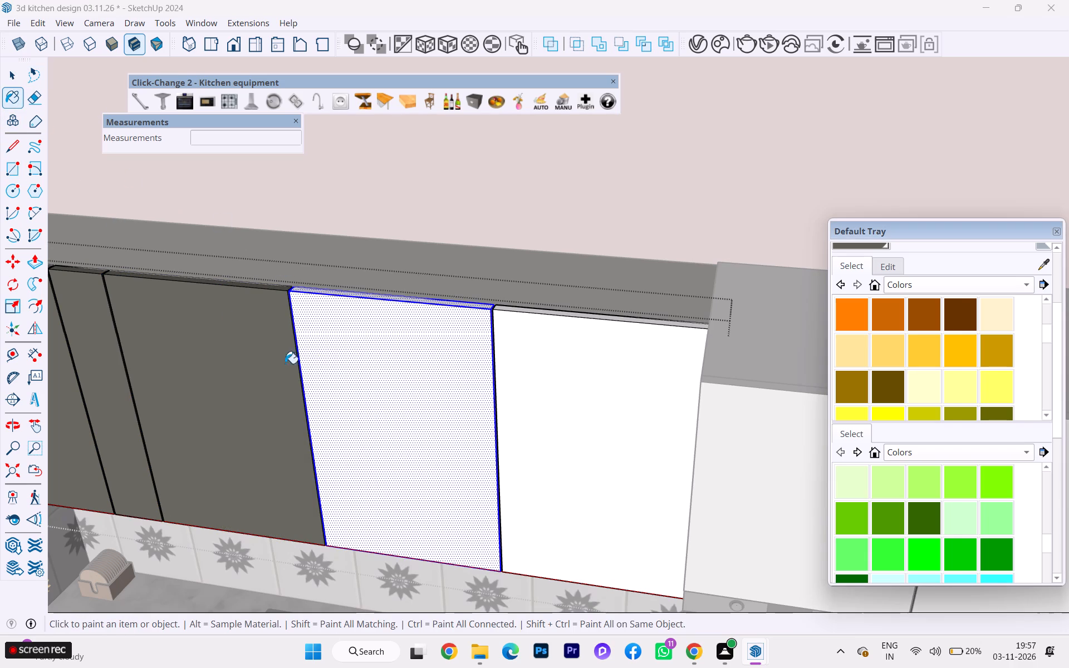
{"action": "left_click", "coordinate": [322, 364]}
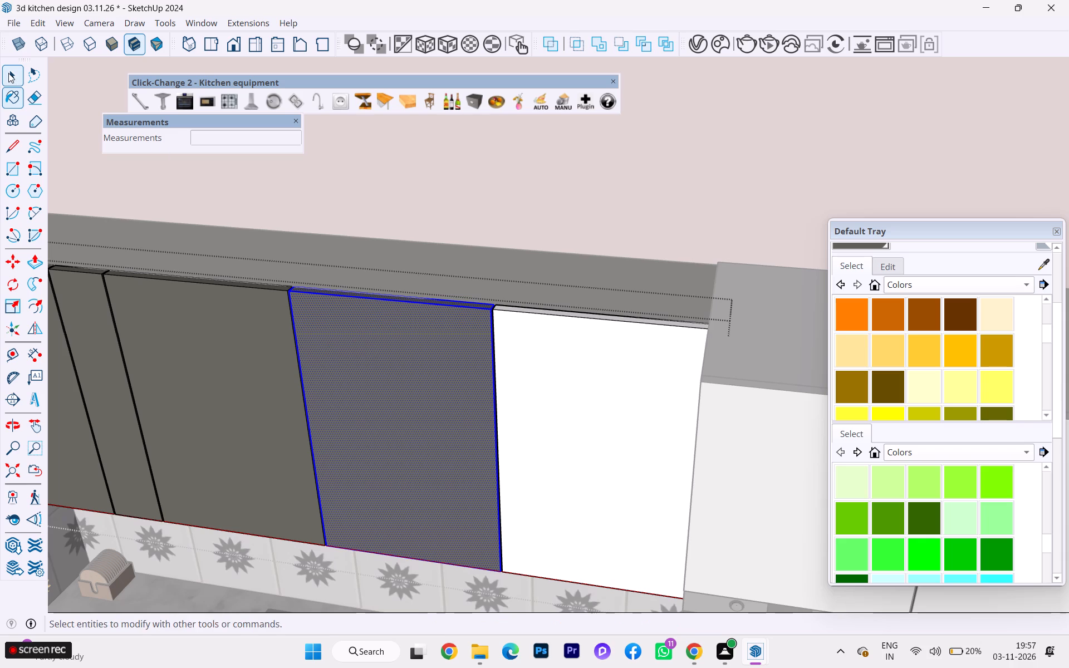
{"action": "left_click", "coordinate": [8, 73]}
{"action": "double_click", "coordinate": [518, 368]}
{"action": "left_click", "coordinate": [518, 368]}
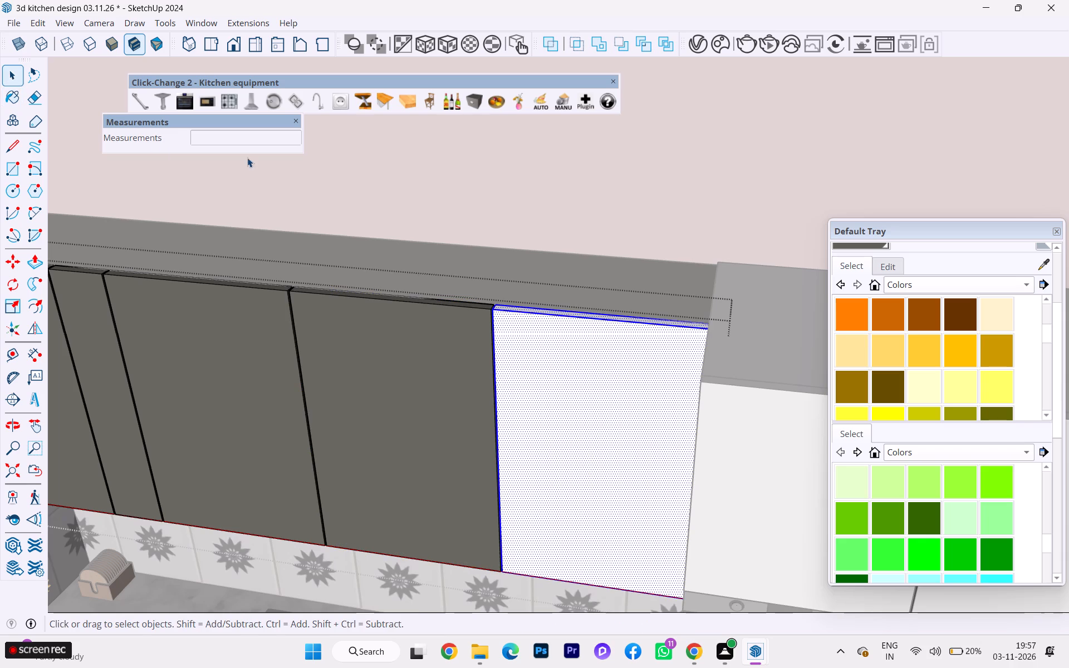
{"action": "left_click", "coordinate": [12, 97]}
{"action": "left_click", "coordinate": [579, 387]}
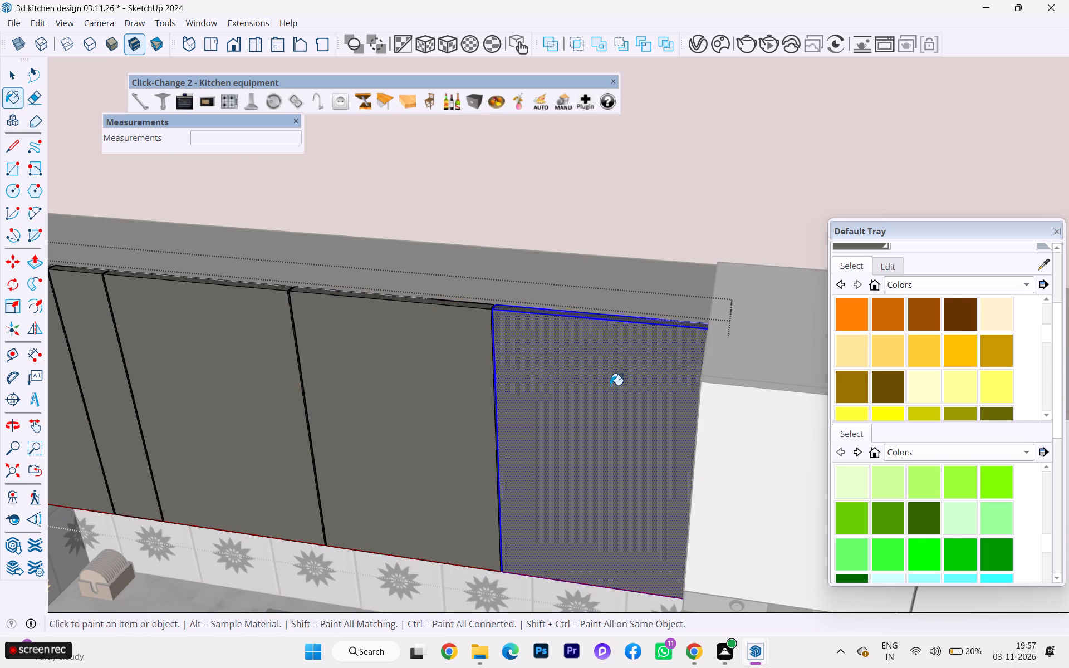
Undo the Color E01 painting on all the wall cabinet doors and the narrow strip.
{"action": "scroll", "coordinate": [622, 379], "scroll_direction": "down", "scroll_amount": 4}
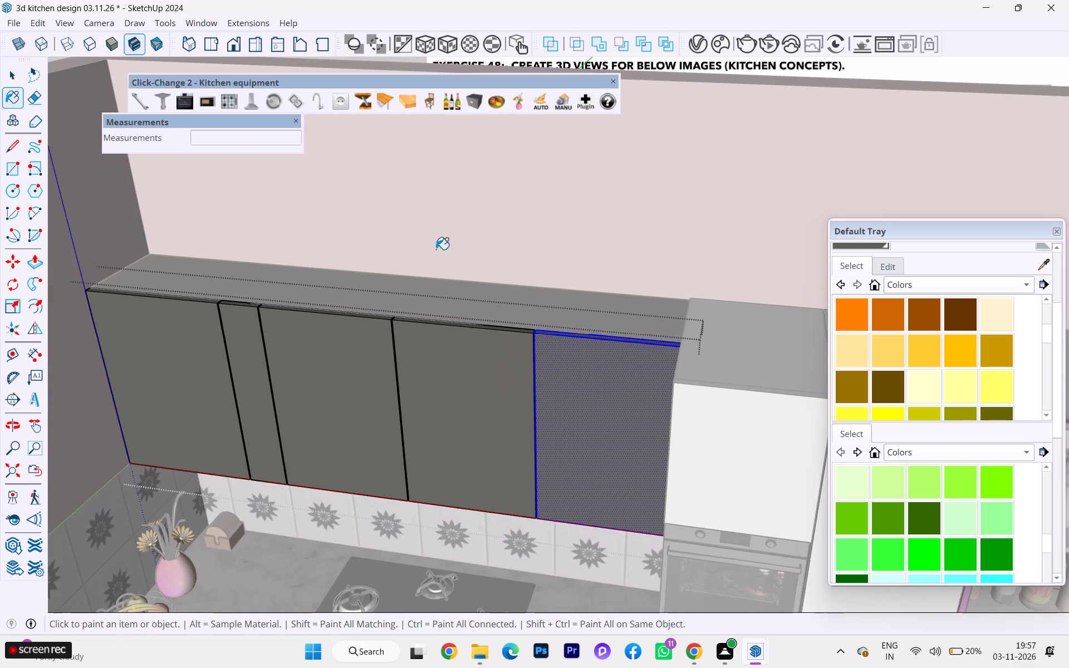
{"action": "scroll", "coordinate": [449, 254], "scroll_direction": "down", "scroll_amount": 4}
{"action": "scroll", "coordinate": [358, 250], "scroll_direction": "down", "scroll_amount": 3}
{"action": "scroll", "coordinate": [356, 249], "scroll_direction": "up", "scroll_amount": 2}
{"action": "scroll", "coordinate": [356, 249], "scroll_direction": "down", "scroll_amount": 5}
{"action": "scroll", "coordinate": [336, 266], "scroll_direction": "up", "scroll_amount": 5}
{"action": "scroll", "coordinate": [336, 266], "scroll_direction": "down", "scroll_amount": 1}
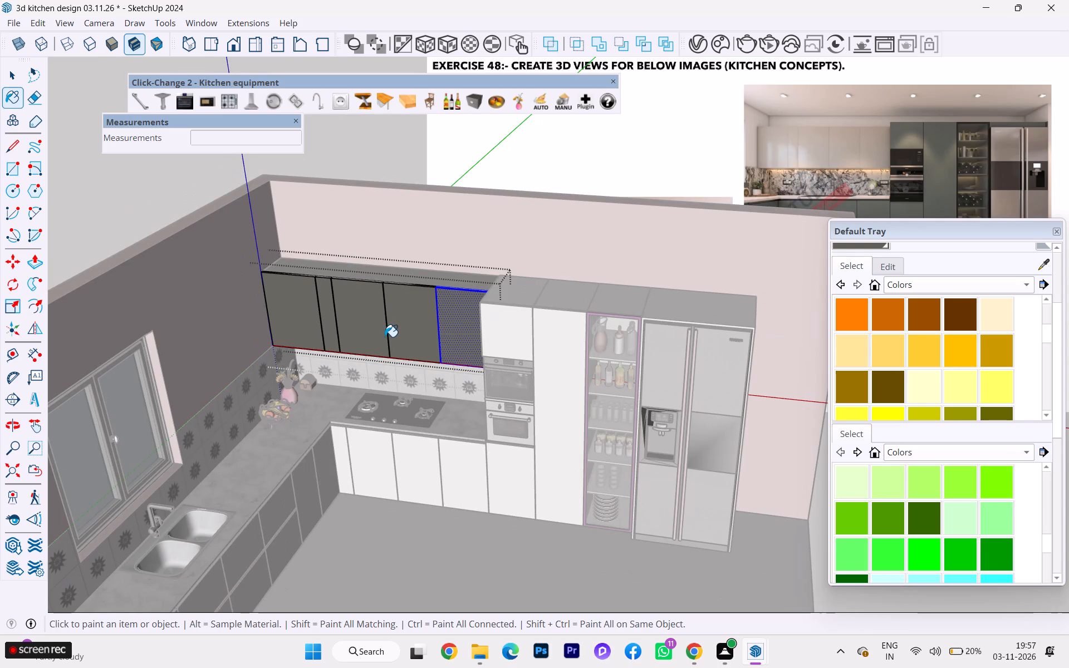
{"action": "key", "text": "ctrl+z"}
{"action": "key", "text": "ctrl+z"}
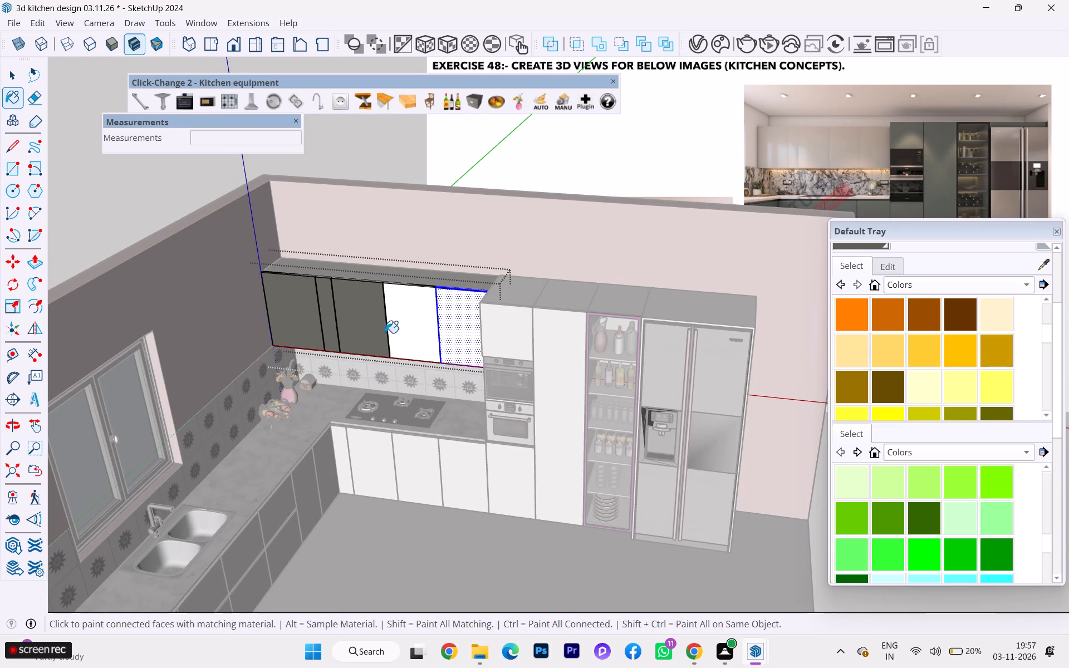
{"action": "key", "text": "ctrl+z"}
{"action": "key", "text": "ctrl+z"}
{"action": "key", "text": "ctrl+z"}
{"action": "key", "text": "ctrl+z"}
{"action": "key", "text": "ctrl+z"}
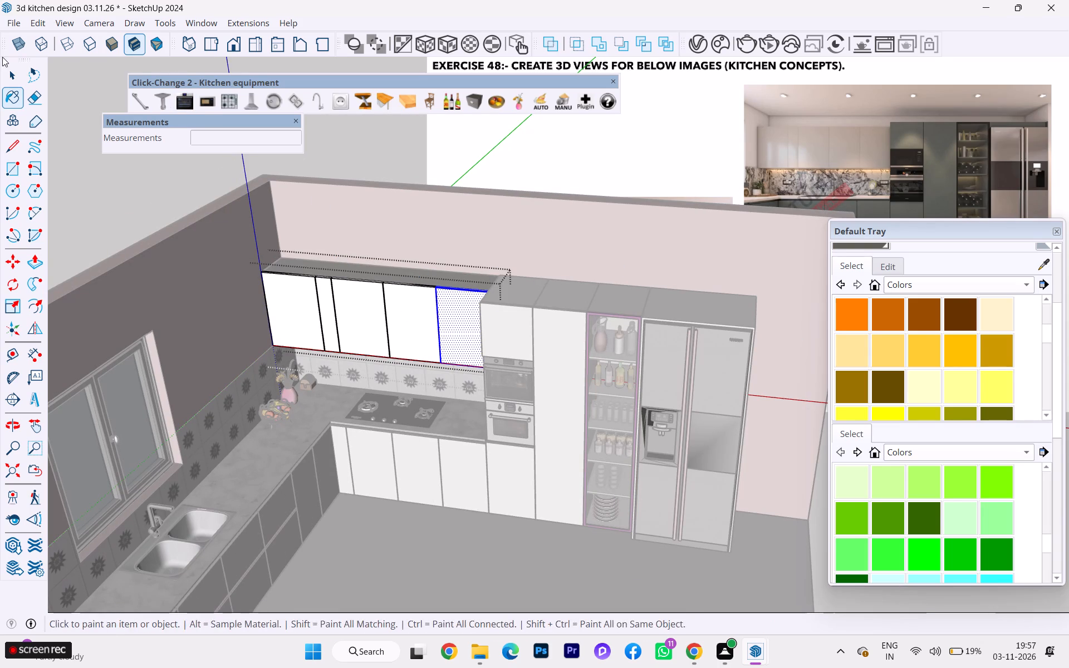
Open the wall cabinets' top panel, select all its geometry and repaint it with a light yellow-orange swatch from Colors.
{"action": "left_click", "coordinate": [7, 71]}
{"action": "left_click", "coordinate": [100, 183]}
{"action": "scroll", "coordinate": [398, 269], "scroll_direction": "up", "scroll_amount": 5}
{"action": "double_click", "coordinate": [408, 279]}
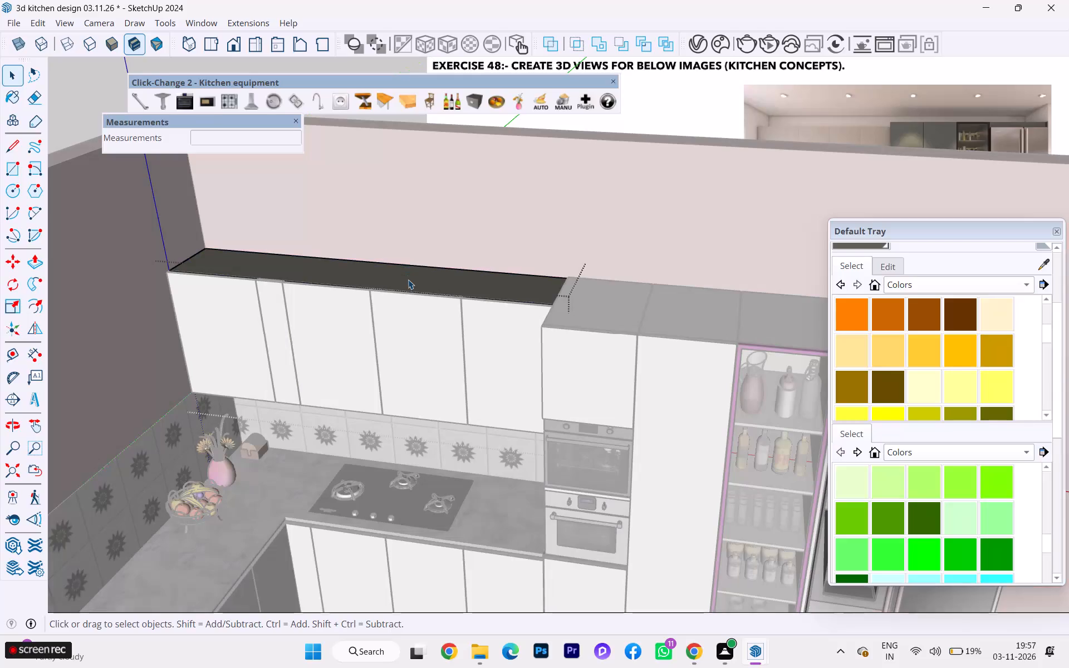
{"action": "double_click", "coordinate": [408, 279]}
{"action": "scroll", "coordinate": [342, 256], "scroll_direction": "down", "scroll_amount": 3}
{"action": "scroll", "coordinate": [341, 258], "scroll_direction": "up", "scroll_amount": 2}
{"action": "scroll", "coordinate": [285, 250], "scroll_direction": "down", "scroll_amount": 6}
{"action": "scroll", "coordinate": [284, 250], "scroll_direction": "up", "scroll_amount": 3}
{"action": "scroll", "coordinate": [283, 250], "scroll_direction": "down", "scroll_amount": 2}
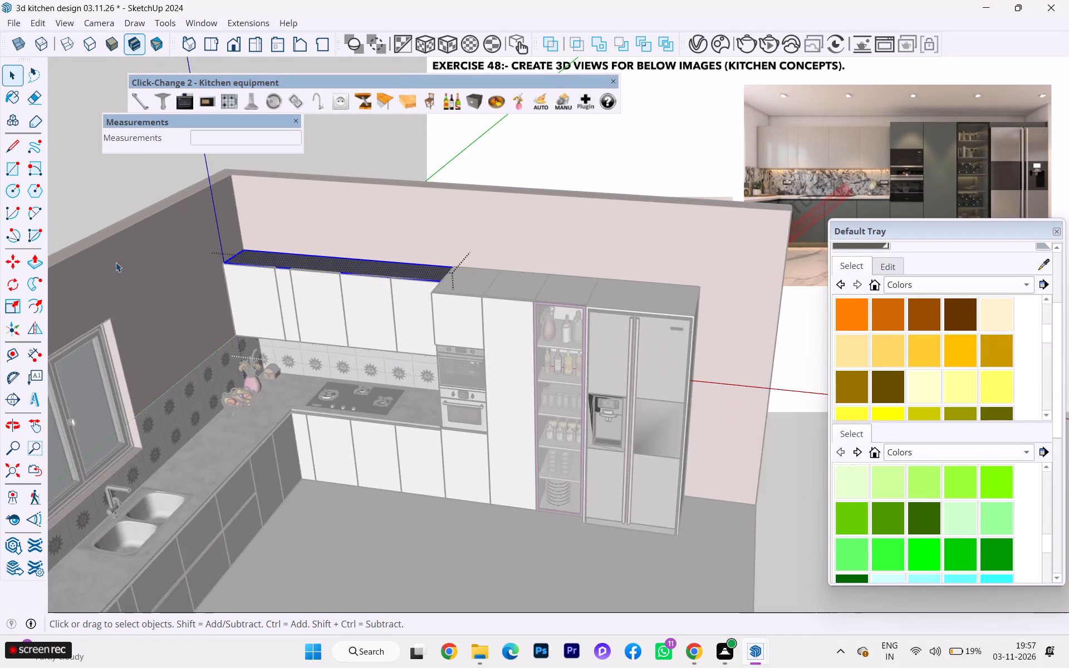
{"action": "scroll", "coordinate": [112, 262], "scroll_direction": "down", "scroll_amount": 6}
{"action": "scroll", "coordinate": [893, 273], "scroll_direction": "up", "scroll_amount": 1}
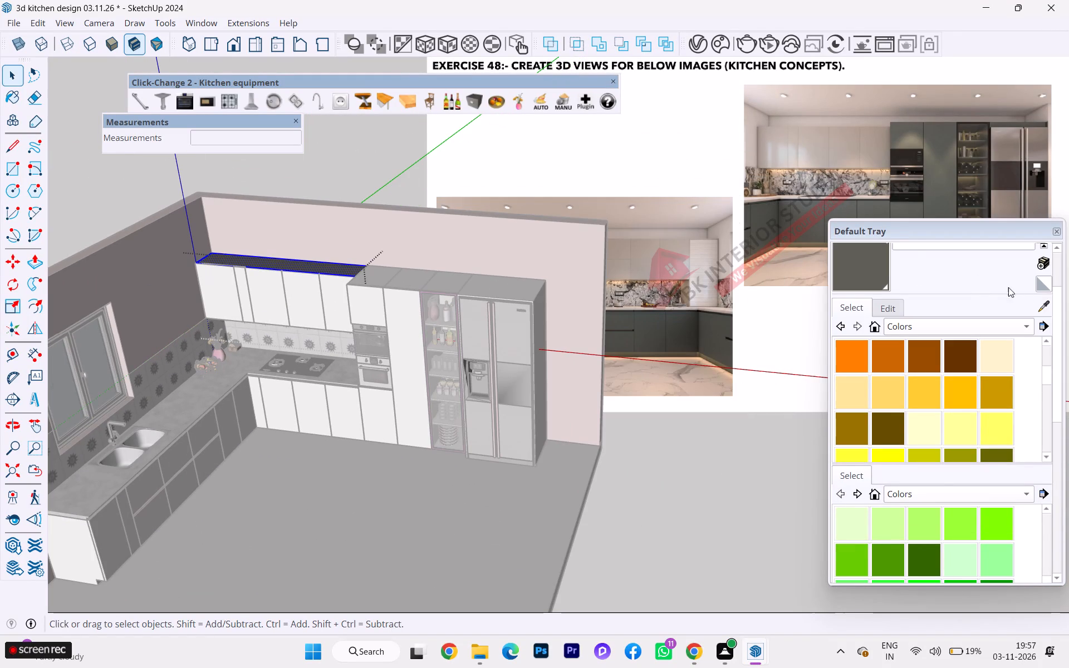
{"action": "scroll", "coordinate": [905, 261], "scroll_direction": "up", "scroll_amount": 3}
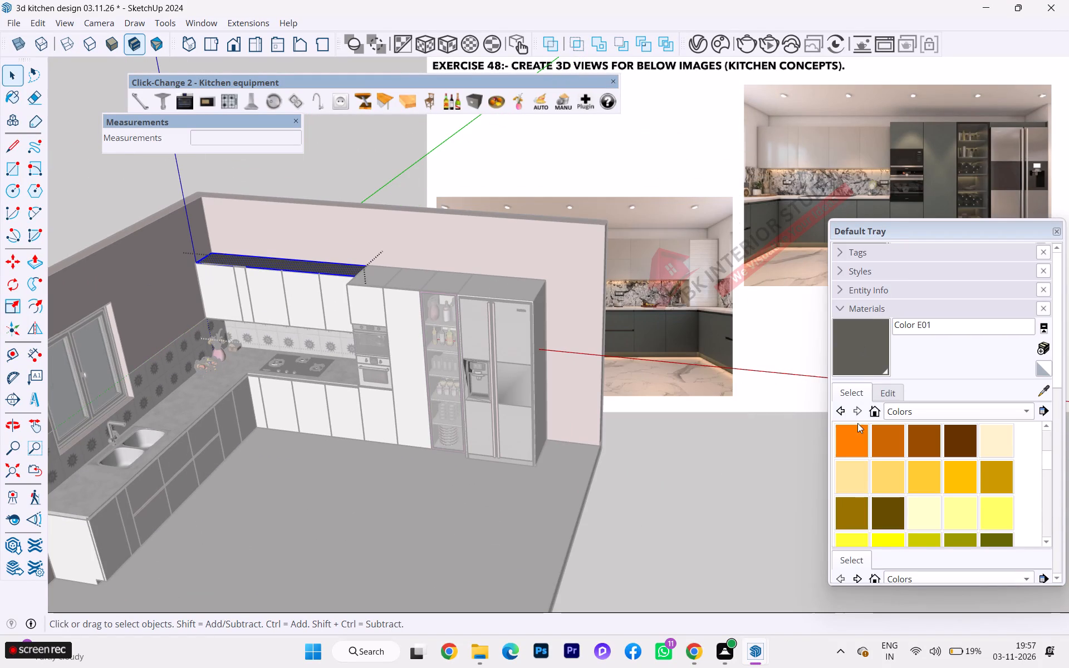
{"action": "left_click", "coordinate": [848, 476]}
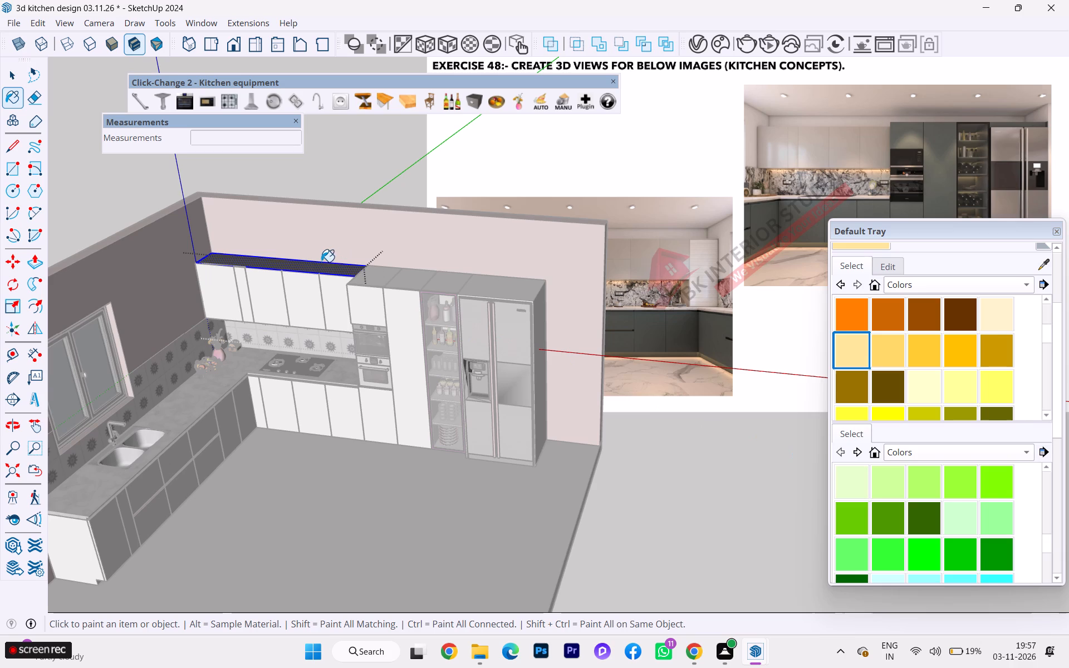
{"action": "left_click", "coordinate": [321, 263]}
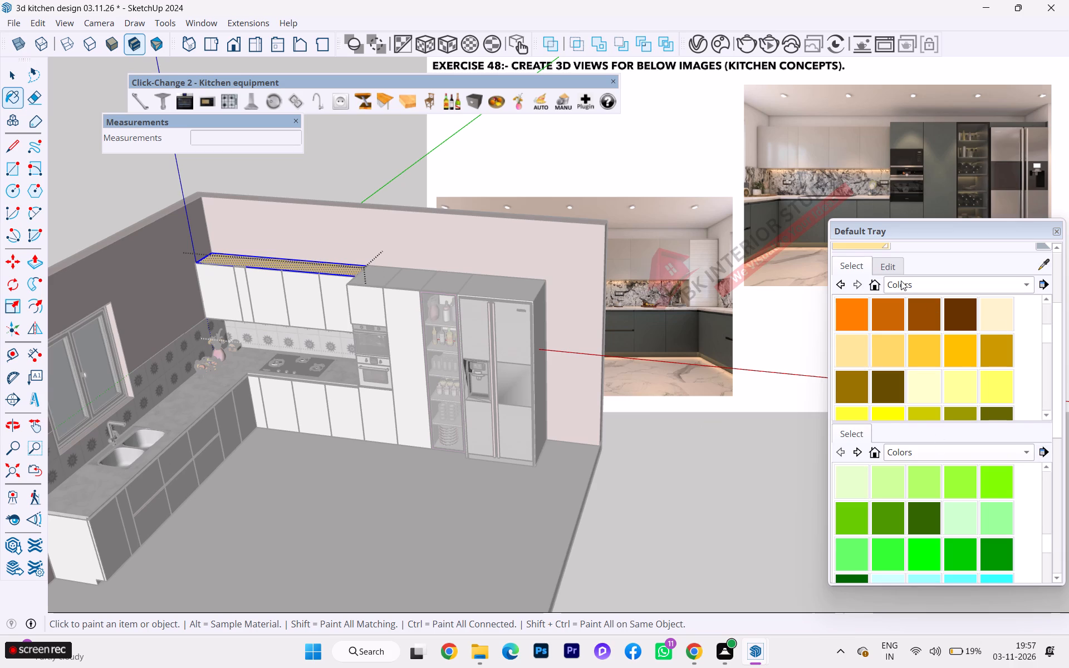
Edit the top panel's new colour to match the beige wall cabinets sampled on screen from the reference kitchen image.
{"action": "left_click", "coordinate": [888, 271]}
{"action": "left_click", "coordinate": [992, 318]}
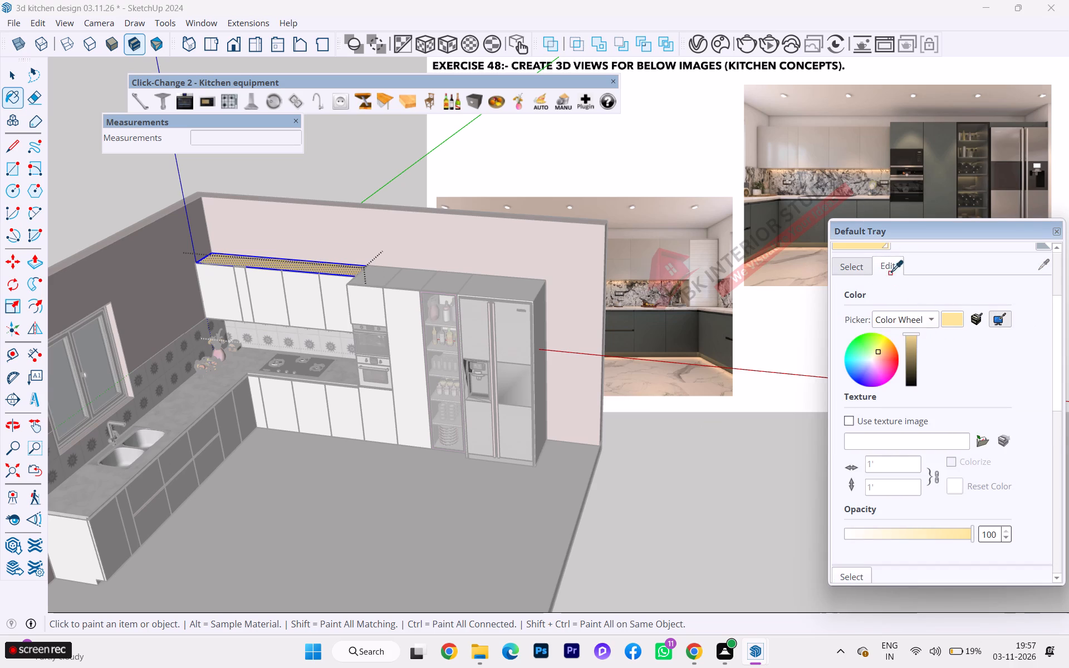
{"action": "left_click", "coordinate": [866, 151]}
Leave the top panel's group, select the wall cabinet doors group and paint it with the beige Color D02.
{"action": "scroll", "coordinate": [368, 246], "scroll_direction": "up", "scroll_amount": 4}
{"action": "scroll", "coordinate": [368, 246], "scroll_direction": "down", "scroll_amount": 1}
{"action": "scroll", "coordinate": [368, 246], "scroll_direction": "up", "scroll_amount": 3}
{"action": "scroll", "coordinate": [368, 246], "scroll_direction": "down", "scroll_amount": 2}
{"action": "scroll", "coordinate": [368, 246], "scroll_direction": "up", "scroll_amount": 13}
{"action": "scroll", "coordinate": [339, 279], "scroll_direction": "down", "scroll_amount": 2}
{"action": "scroll", "coordinate": [339, 280], "scroll_direction": "up", "scroll_amount": 1}
{"action": "scroll", "coordinate": [344, 282], "scroll_direction": "down", "scroll_amount": 1}
{"action": "scroll", "coordinate": [347, 284], "scroll_direction": "up", "scroll_amount": 1}
{"action": "scroll", "coordinate": [348, 284], "scroll_direction": "down", "scroll_amount": 1}
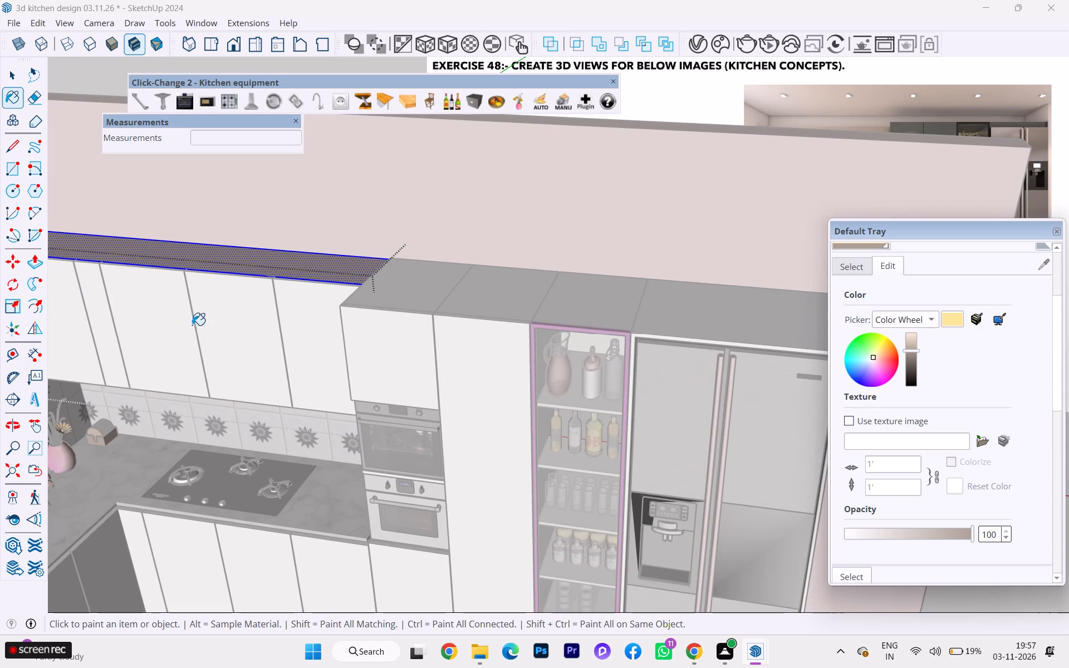
{"action": "left_click", "coordinate": [11, 70]}
{"action": "left_click", "coordinate": [141, 311]}
{"action": "scroll", "coordinate": [255, 321], "scroll_direction": "down", "scroll_amount": 4}
{"action": "scroll", "coordinate": [375, 298], "scroll_direction": "down", "scroll_amount": 1}
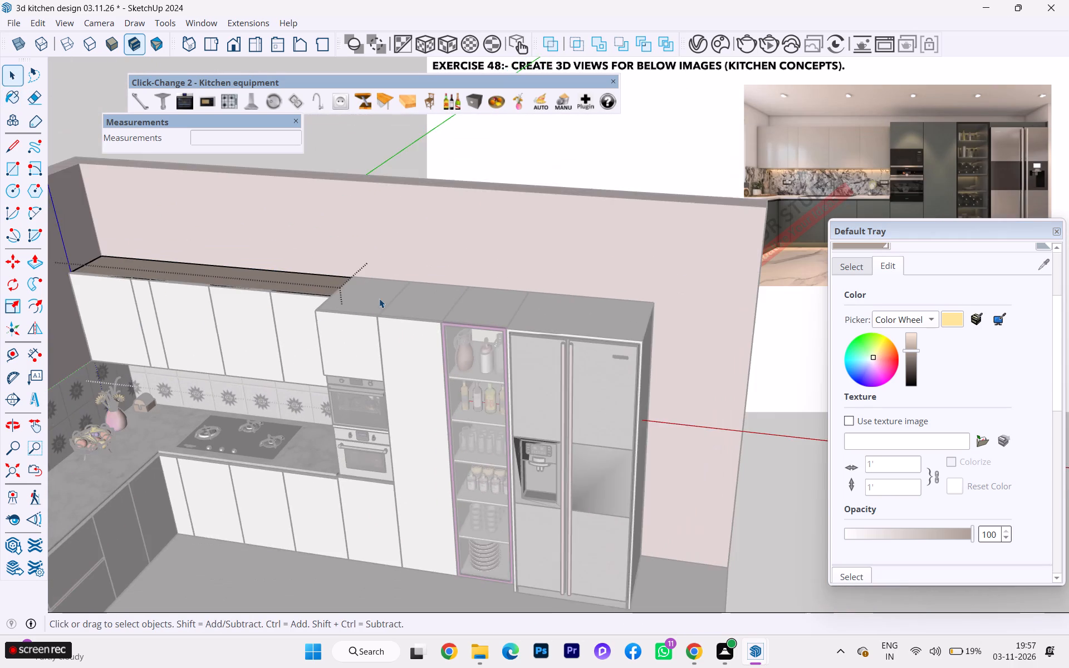
{"action": "scroll", "coordinate": [379, 298], "scroll_direction": "down", "scroll_amount": 1}
{"action": "left_click", "coordinate": [172, 308]}
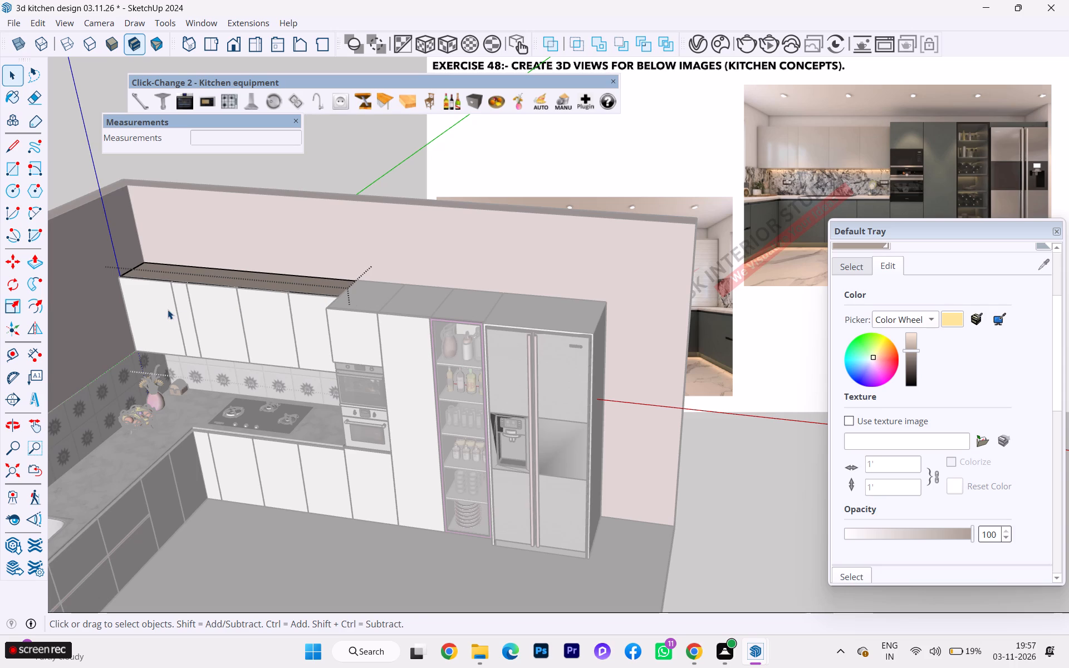
{"action": "scroll", "coordinate": [175, 311], "scroll_direction": "down", "scroll_amount": 2}
{"action": "scroll", "coordinate": [183, 311], "scroll_direction": "up", "scroll_amount": 2}
{"action": "scroll", "coordinate": [185, 312], "scroll_direction": "down", "scroll_amount": 1}
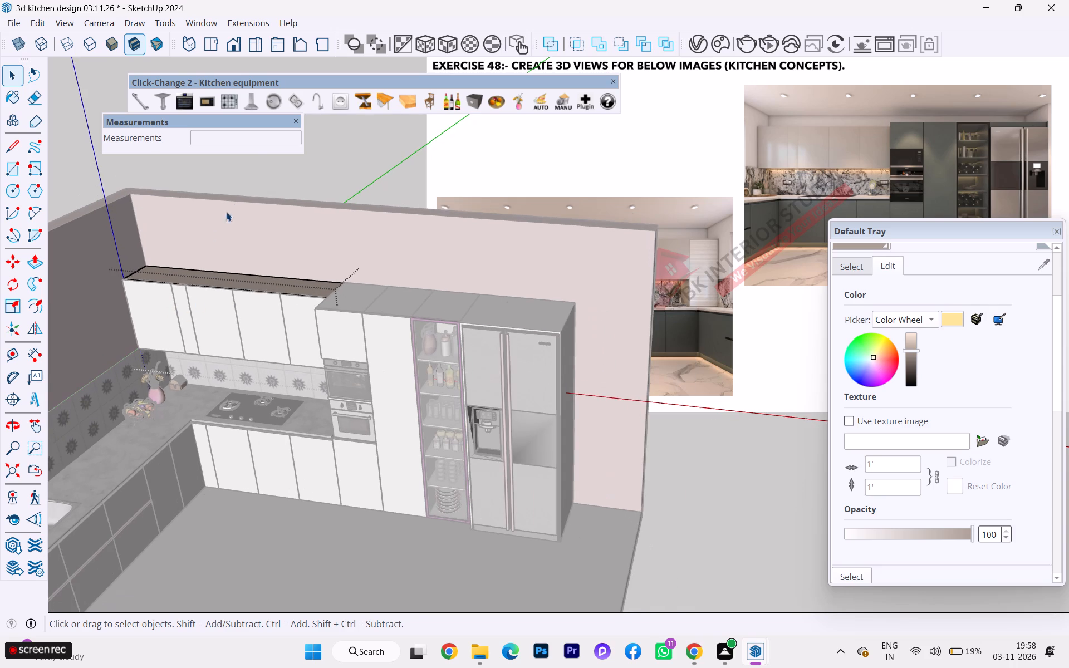
{"action": "left_click", "coordinate": [295, 180]}
{"action": "triple_click", "coordinate": [166, 299]}
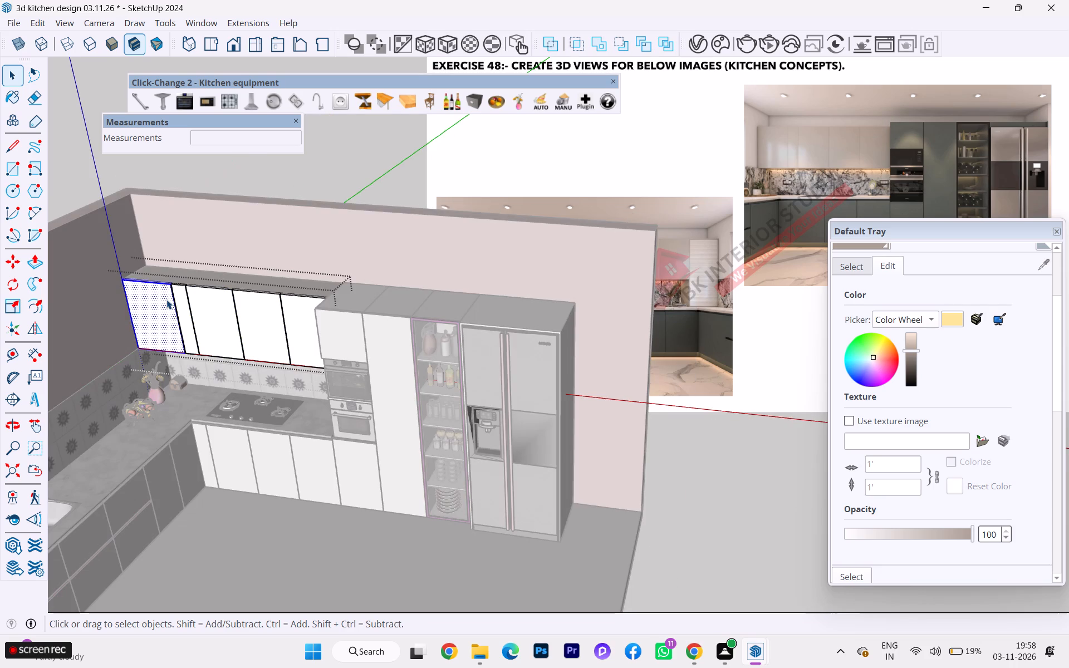
{"action": "left_click", "coordinate": [695, 374]}
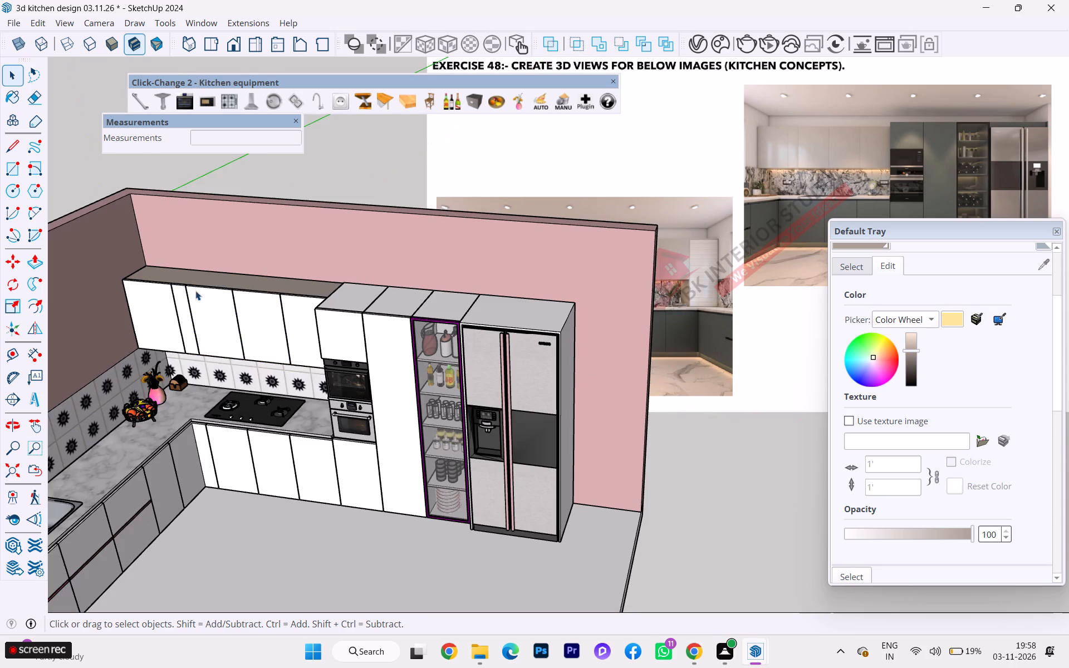
{"action": "left_click", "coordinate": [163, 288]}
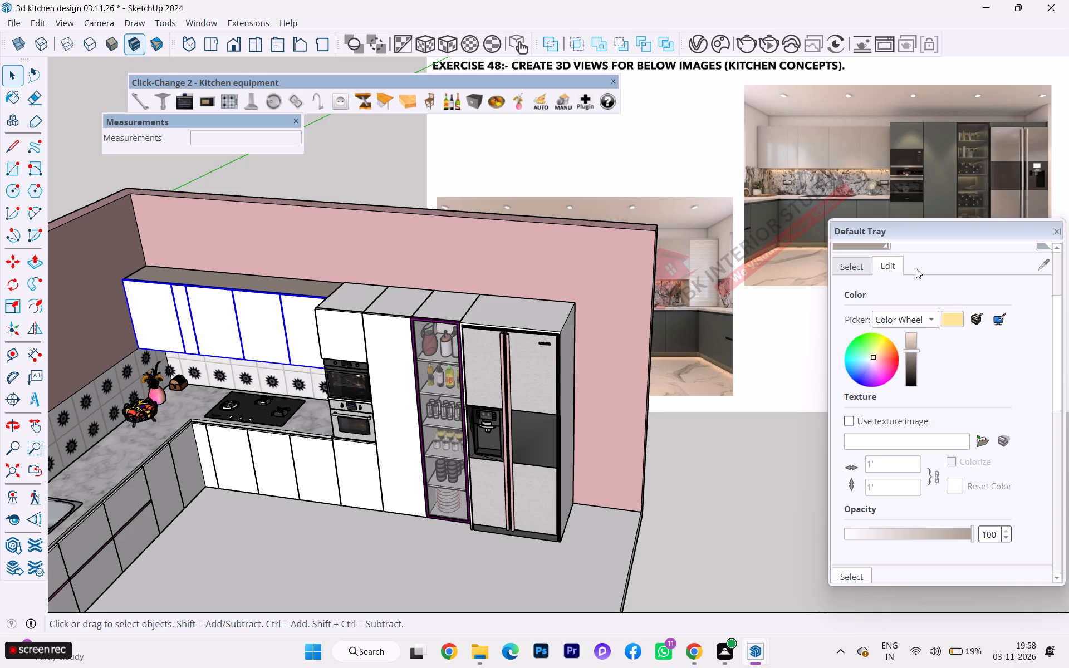
{"action": "scroll", "coordinate": [970, 304], "scroll_direction": "up", "scroll_amount": 2}
{"action": "left_click", "coordinate": [847, 348]}
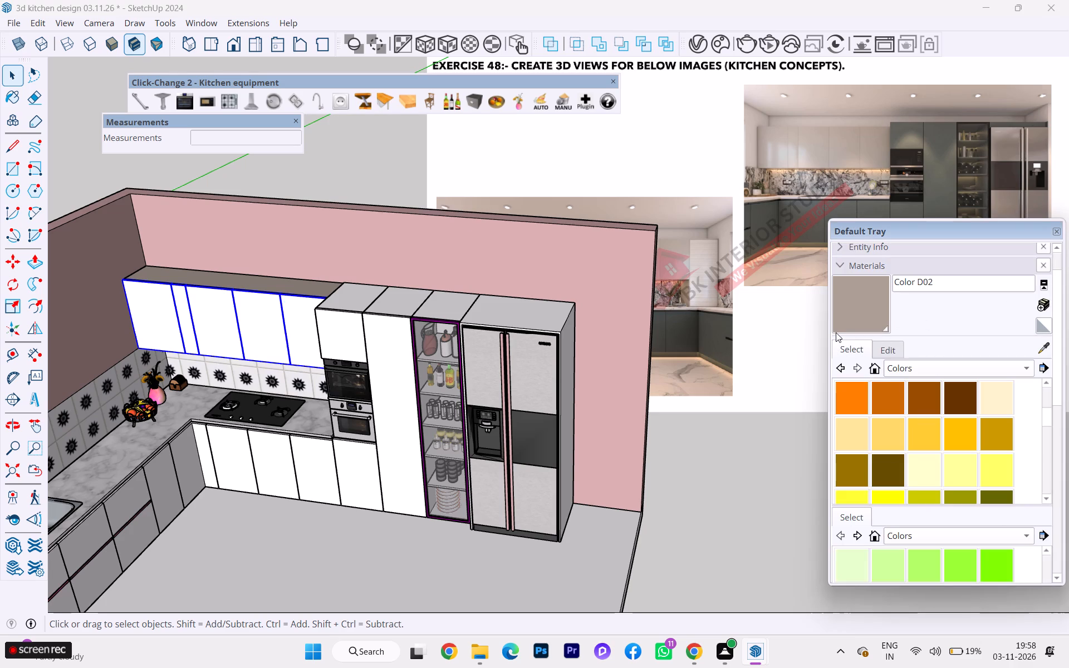
{"action": "left_click", "coordinate": [17, 94]}
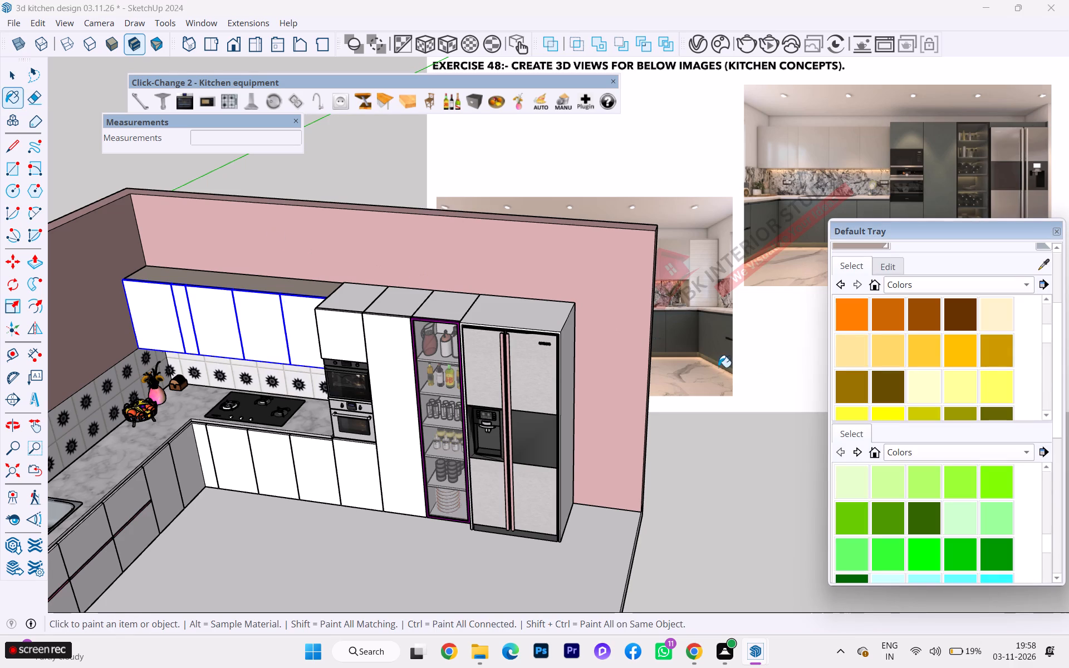
{"action": "scroll", "coordinate": [882, 256], "scroll_direction": "up", "scroll_amount": 5}
{"action": "left_click", "coordinate": [865, 347]}
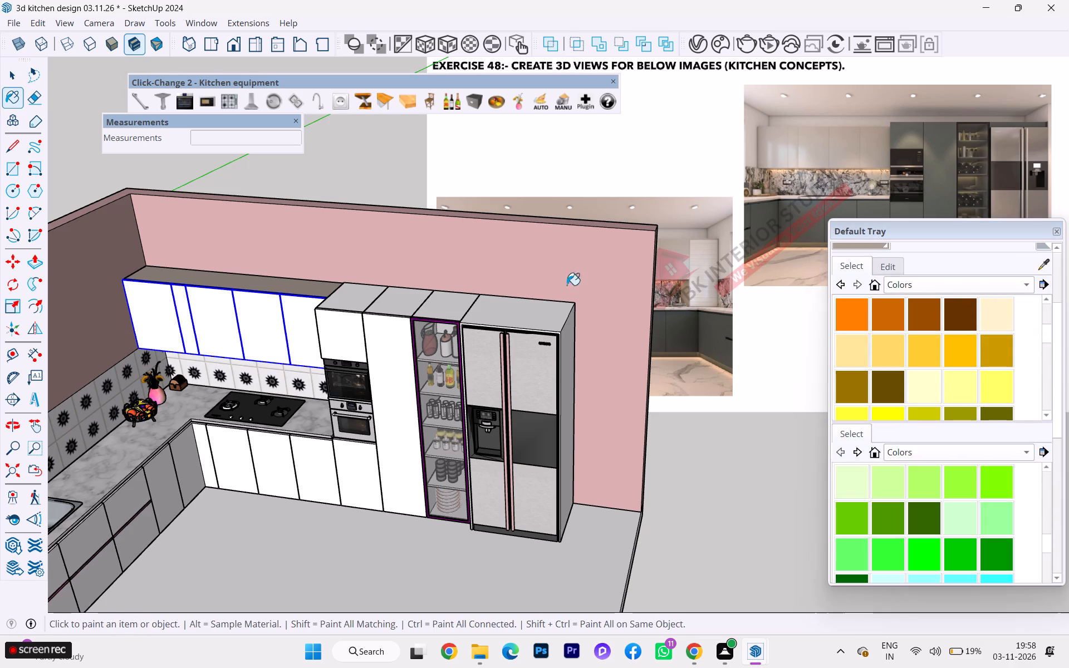
{"action": "left_click", "coordinate": [223, 298]}
Examine the painted wall cabinet doors beside the oven unit up close and clear the selection.
{"action": "scroll", "coordinate": [223, 303], "scroll_direction": "up", "scroll_amount": 2}
{"action": "scroll", "coordinate": [224, 303], "scroll_direction": "down", "scroll_amount": 2}
{"action": "scroll", "coordinate": [224, 303], "scroll_direction": "up", "scroll_amount": 5}
{"action": "scroll", "coordinate": [224, 303], "scroll_direction": "down", "scroll_amount": 2}
{"action": "scroll", "coordinate": [224, 303], "scroll_direction": "up", "scroll_amount": 1}
{"action": "scroll", "coordinate": [299, 288], "scroll_direction": "down", "scroll_amount": 2}
{"action": "scroll", "coordinate": [299, 288], "scroll_direction": "up", "scroll_amount": 2}
{"action": "scroll", "coordinate": [299, 288], "scroll_direction": "down", "scroll_amount": 4}
{"action": "scroll", "coordinate": [300, 288], "scroll_direction": "up", "scroll_amount": 7}
{"action": "scroll", "coordinate": [333, 296], "scroll_direction": "down", "scroll_amount": 4}
{"action": "scroll", "coordinate": [333, 296], "scroll_direction": "up", "scroll_amount": 2}
{"action": "scroll", "coordinate": [333, 296], "scroll_direction": "down", "scroll_amount": 1}
{"action": "scroll", "coordinate": [333, 296], "scroll_direction": "up", "scroll_amount": 6}
{"action": "scroll", "coordinate": [321, 294], "scroll_direction": "down", "scroll_amount": 1}
{"action": "scroll", "coordinate": [320, 293], "scroll_direction": "up", "scroll_amount": 3}
{"action": "scroll", "coordinate": [320, 293], "scroll_direction": "down", "scroll_amount": 3}
{"action": "scroll", "coordinate": [320, 293], "scroll_direction": "up", "scroll_amount": 3}
{"action": "scroll", "coordinate": [320, 293], "scroll_direction": "down", "scroll_amount": 3}
{"action": "scroll", "coordinate": [319, 293], "scroll_direction": "up", "scroll_amount": 6}
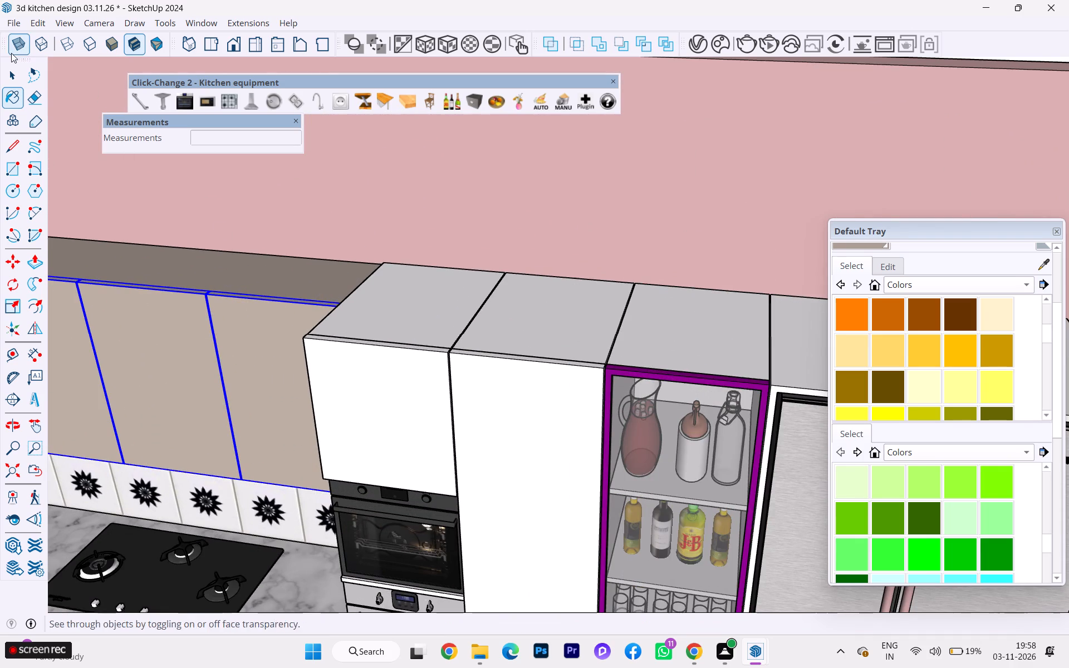
{"action": "left_click", "coordinate": [11, 70]}
{"action": "scroll", "coordinate": [458, 301], "scroll_direction": "down", "scroll_amount": 1}
{"action": "scroll", "coordinate": [458, 313], "scroll_direction": "up", "scroll_amount": 5}
{"action": "scroll", "coordinate": [458, 316], "scroll_direction": "down", "scroll_amount": 1}
{"action": "scroll", "coordinate": [458, 317], "scroll_direction": "up", "scroll_amount": 4}
{"action": "scroll", "coordinate": [454, 318], "scroll_direction": "down", "scroll_amount": 1}
{"action": "scroll", "coordinate": [454, 318], "scroll_direction": "up", "scroll_amount": 2}
{"action": "scroll", "coordinate": [454, 318], "scroll_direction": "down", "scroll_amount": 5}
{"action": "scroll", "coordinate": [452, 317], "scroll_direction": "up", "scroll_amount": 1}
{"action": "scroll", "coordinate": [451, 317], "scroll_direction": "down", "scroll_amount": 9}
{"action": "scroll", "coordinate": [401, 293], "scroll_direction": "up", "scroll_amount": 1}
{"action": "scroll", "coordinate": [401, 293], "scroll_direction": "down", "scroll_amount": 2}
{"action": "scroll", "coordinate": [332, 261], "scroll_direction": "down", "scroll_amount": 1}
{"action": "scroll", "coordinate": [332, 260], "scroll_direction": "up", "scroll_amount": 1}
{"action": "scroll", "coordinate": [334, 260], "scroll_direction": "down", "scroll_amount": 7}
{"action": "left_click", "coordinate": [695, 448]}
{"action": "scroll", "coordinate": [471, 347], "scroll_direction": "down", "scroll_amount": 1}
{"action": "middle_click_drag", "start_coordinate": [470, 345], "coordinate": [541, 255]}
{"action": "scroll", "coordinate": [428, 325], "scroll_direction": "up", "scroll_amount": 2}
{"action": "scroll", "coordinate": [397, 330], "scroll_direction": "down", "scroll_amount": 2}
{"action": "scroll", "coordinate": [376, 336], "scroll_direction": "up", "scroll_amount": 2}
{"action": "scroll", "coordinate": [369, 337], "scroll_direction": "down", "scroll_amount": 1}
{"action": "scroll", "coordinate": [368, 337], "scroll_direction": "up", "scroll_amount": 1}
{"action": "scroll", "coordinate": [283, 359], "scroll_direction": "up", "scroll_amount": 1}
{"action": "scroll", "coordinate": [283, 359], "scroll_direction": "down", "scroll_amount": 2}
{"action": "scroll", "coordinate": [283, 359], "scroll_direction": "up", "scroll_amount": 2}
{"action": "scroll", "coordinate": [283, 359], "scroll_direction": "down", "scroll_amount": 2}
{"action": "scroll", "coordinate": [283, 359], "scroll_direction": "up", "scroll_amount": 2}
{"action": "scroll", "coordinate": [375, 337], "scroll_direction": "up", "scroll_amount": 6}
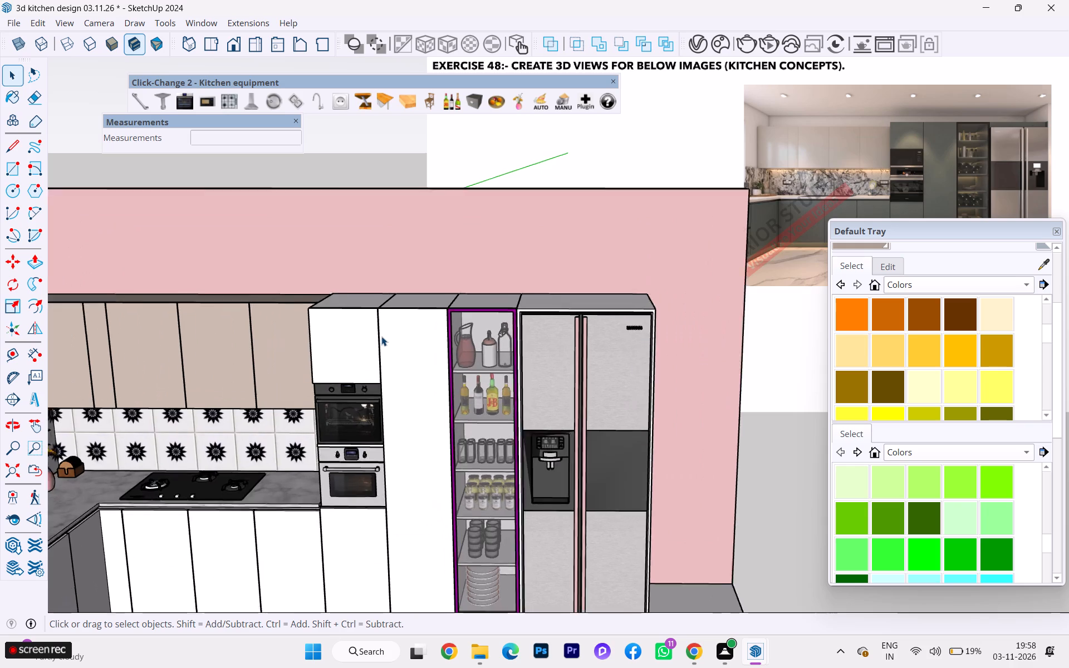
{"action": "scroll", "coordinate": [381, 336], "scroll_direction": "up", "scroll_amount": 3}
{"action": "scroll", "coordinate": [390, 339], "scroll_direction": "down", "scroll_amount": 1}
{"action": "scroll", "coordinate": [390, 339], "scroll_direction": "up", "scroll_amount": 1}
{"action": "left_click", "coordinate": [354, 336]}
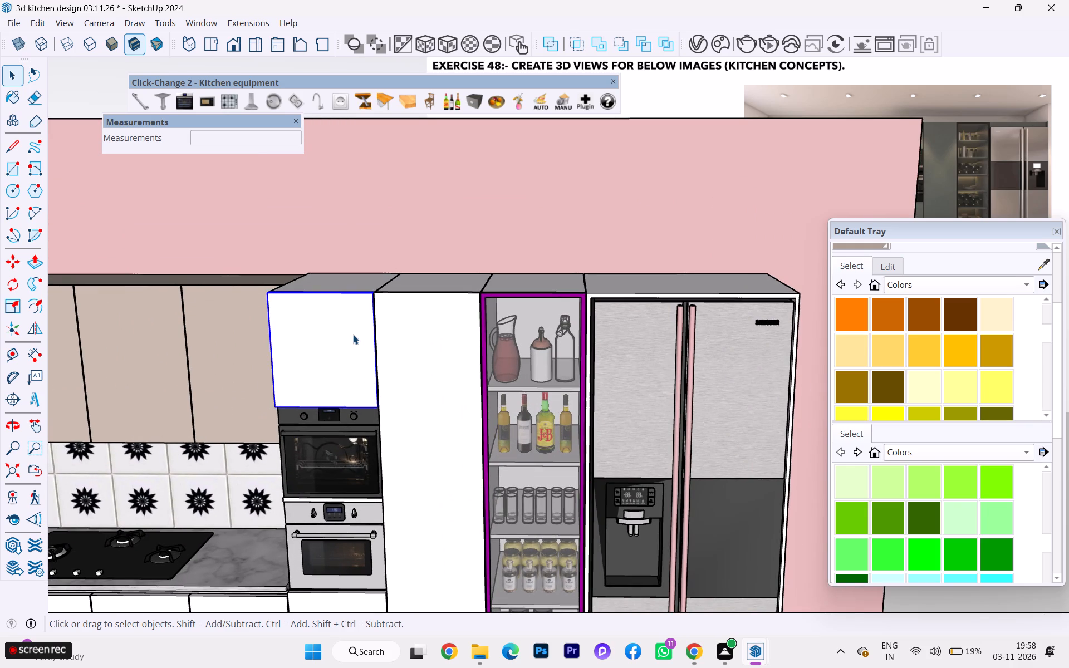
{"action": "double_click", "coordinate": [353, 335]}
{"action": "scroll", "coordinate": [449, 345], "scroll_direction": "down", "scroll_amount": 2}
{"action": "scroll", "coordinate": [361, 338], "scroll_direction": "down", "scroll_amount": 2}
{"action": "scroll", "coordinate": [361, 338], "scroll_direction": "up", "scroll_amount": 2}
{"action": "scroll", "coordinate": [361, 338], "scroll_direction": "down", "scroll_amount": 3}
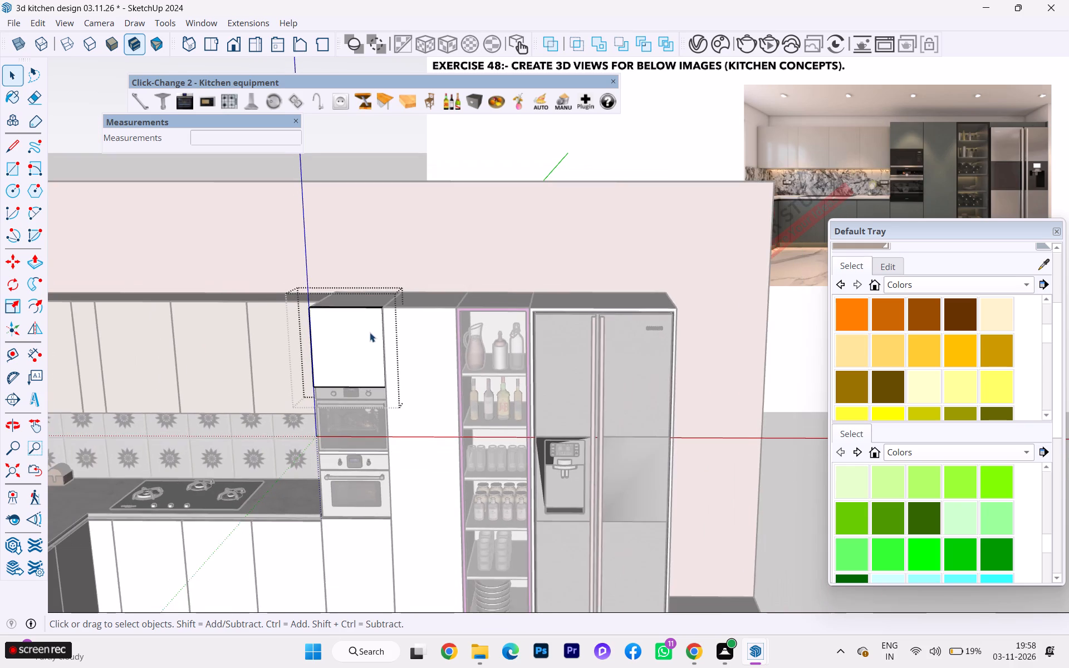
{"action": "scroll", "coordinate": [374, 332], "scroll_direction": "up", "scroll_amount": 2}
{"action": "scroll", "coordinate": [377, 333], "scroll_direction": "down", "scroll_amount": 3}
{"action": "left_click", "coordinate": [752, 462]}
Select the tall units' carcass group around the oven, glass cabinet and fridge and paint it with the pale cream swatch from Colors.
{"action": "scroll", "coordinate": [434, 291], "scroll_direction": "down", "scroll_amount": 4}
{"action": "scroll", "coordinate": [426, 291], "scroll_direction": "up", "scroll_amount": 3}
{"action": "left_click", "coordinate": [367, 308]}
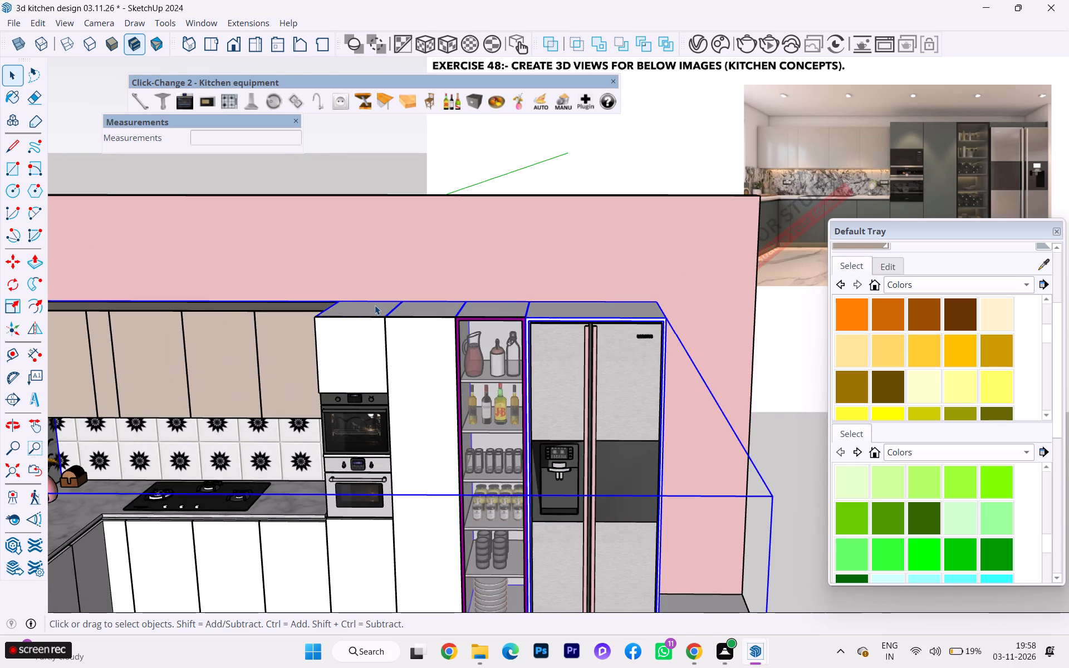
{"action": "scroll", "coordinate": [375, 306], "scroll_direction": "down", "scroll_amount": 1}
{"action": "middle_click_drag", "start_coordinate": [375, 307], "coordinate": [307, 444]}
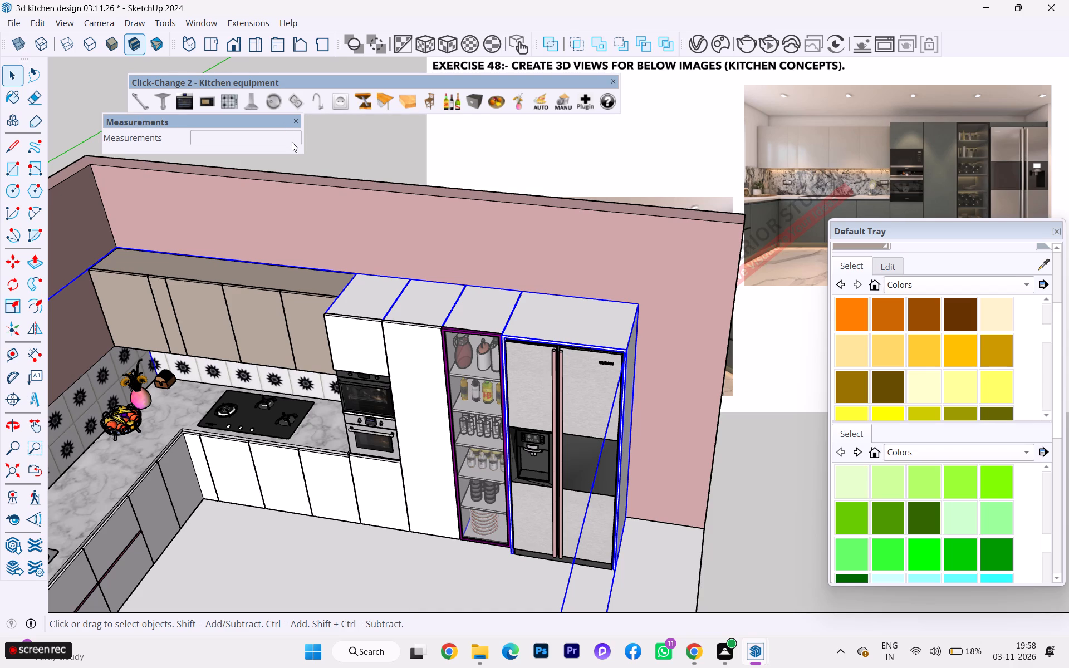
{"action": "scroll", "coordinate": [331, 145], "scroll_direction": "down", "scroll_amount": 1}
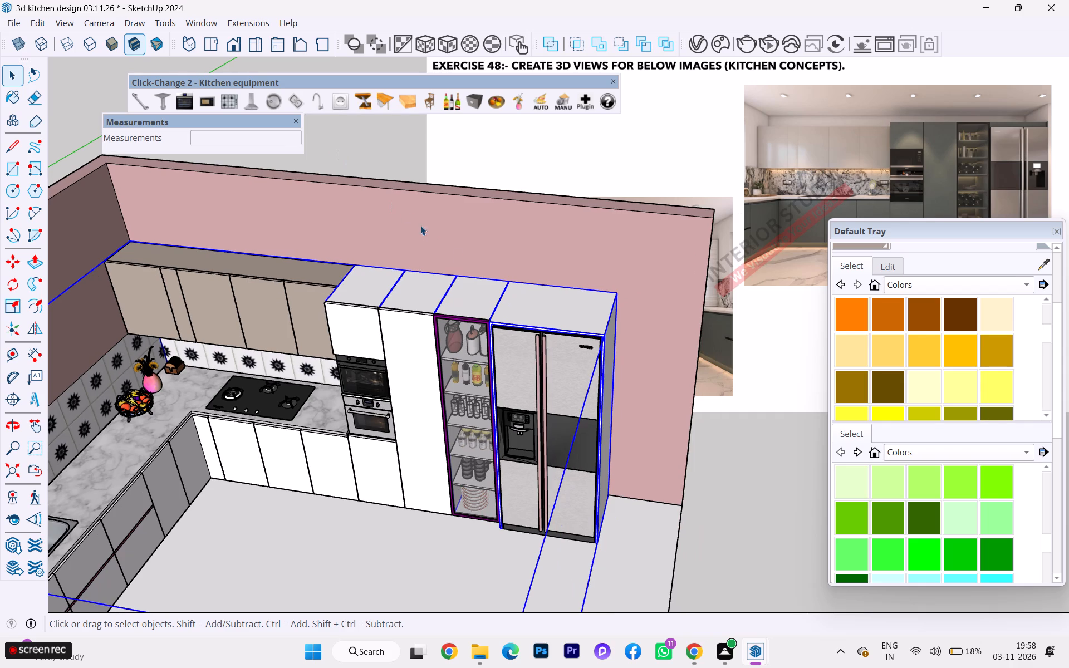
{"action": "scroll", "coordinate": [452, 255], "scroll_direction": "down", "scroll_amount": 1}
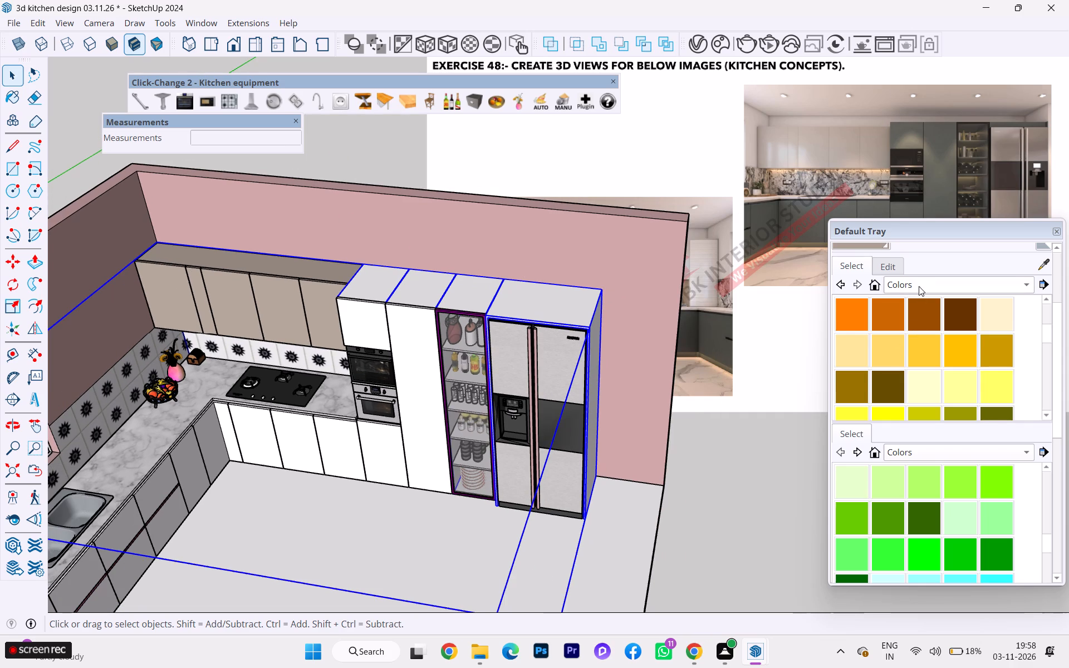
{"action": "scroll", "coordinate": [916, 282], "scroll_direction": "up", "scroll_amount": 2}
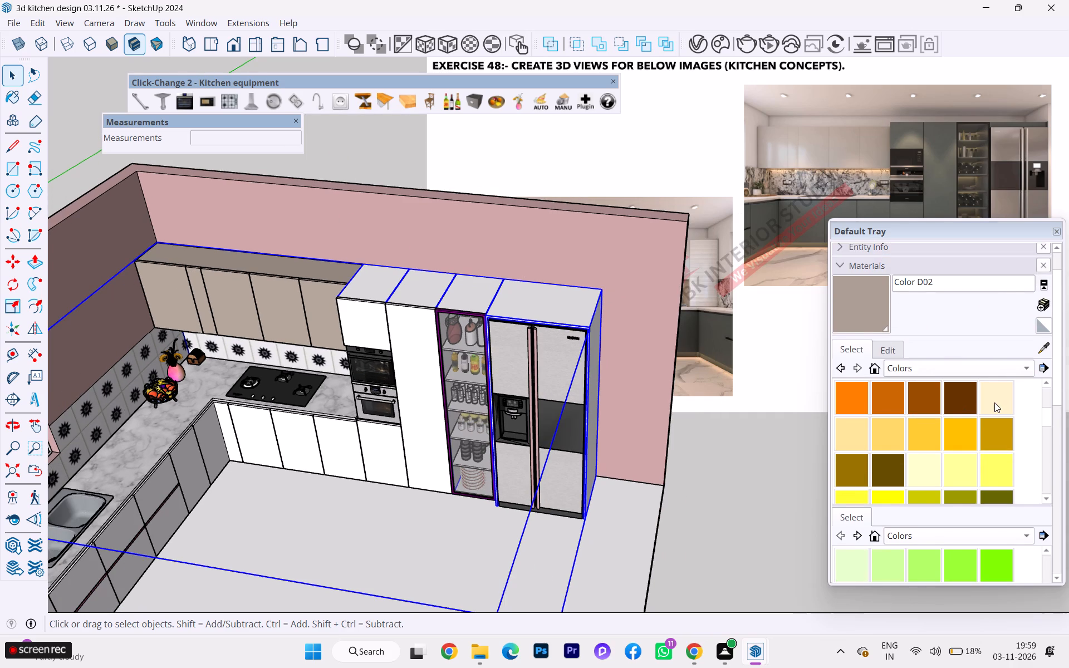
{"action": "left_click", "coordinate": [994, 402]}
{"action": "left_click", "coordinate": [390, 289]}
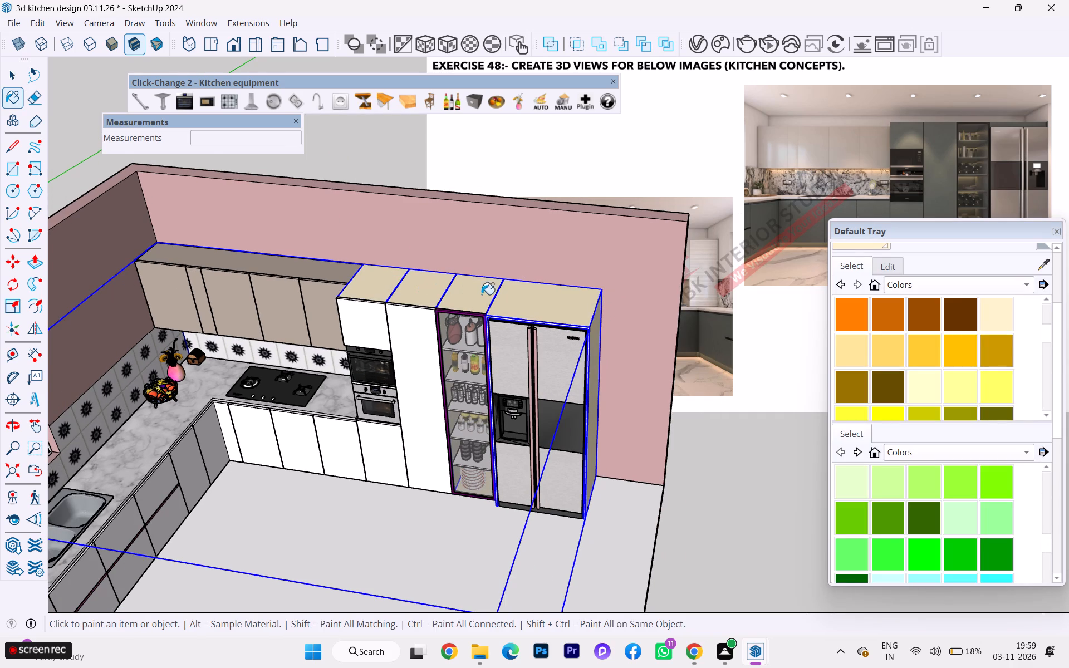
Open the tall units' carcass group, select its connected geometry and repaint it with the light yellow-orange swatch.
{"action": "scroll", "coordinate": [498, 295], "scroll_direction": "up", "scroll_amount": 2}
{"action": "left_click", "coordinate": [14, 78]}
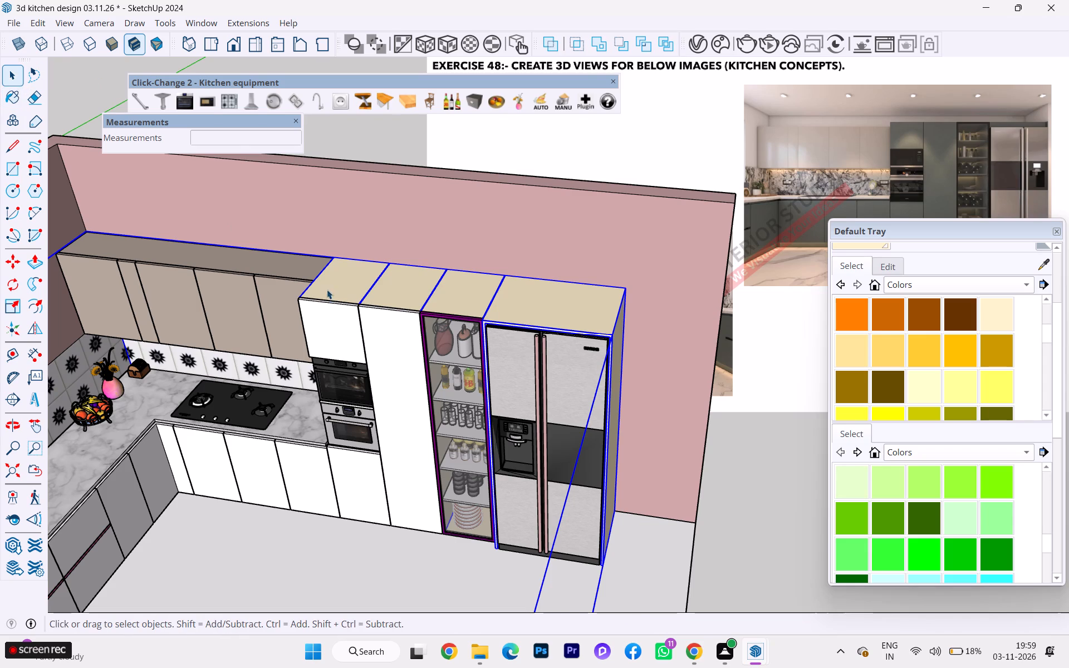
{"action": "triple_click", "coordinate": [365, 295]}
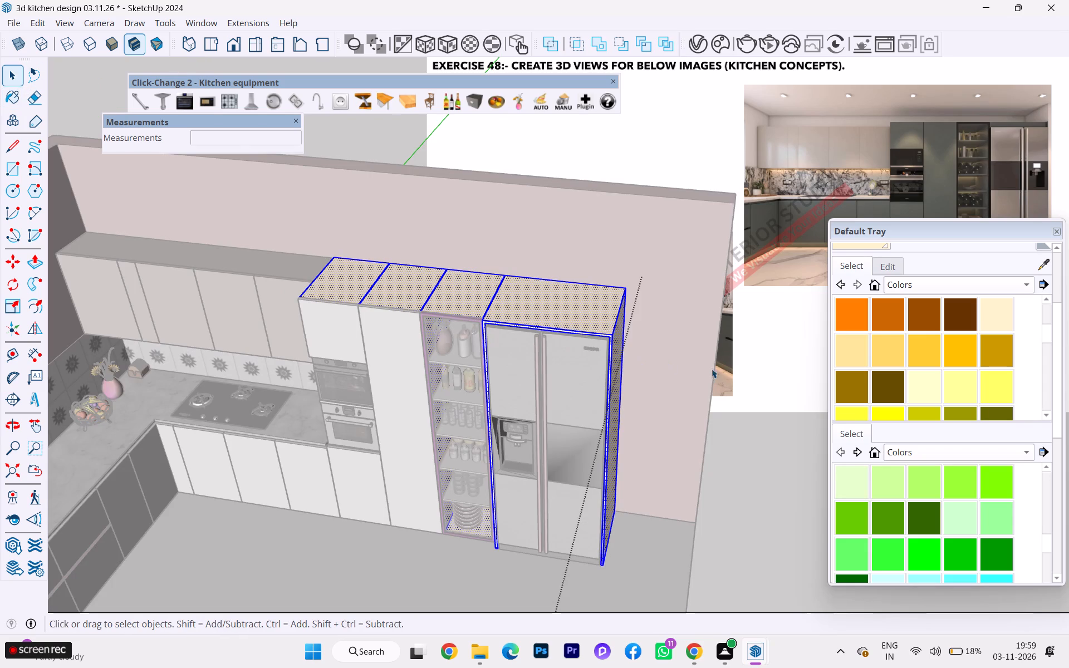
{"action": "left_click", "coordinate": [855, 355]}
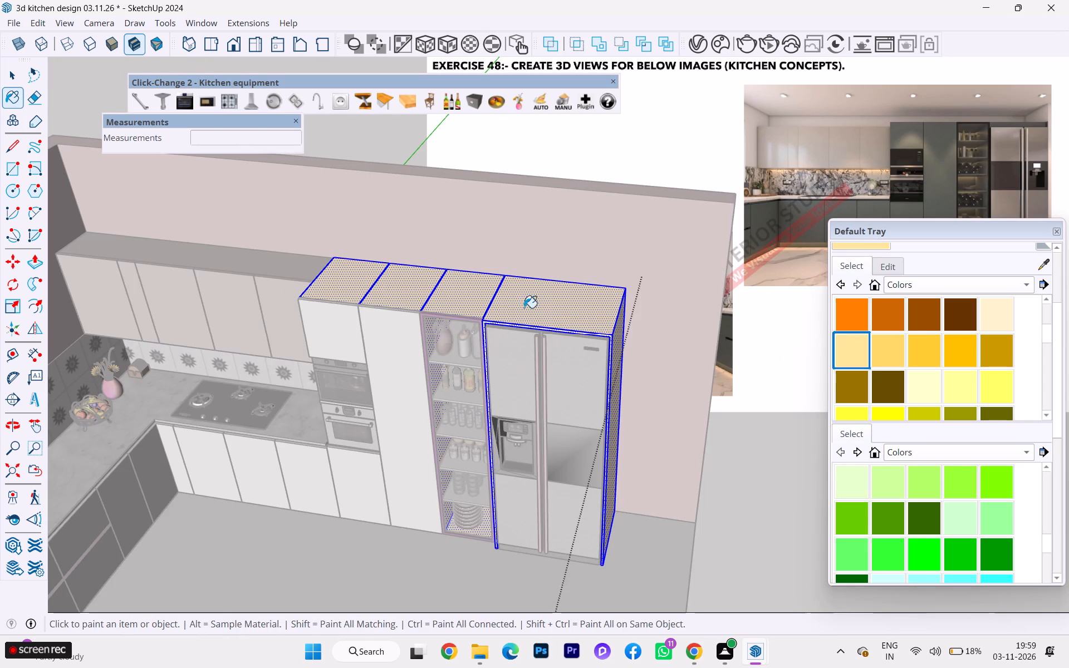
{"action": "left_click", "coordinate": [524, 308]}
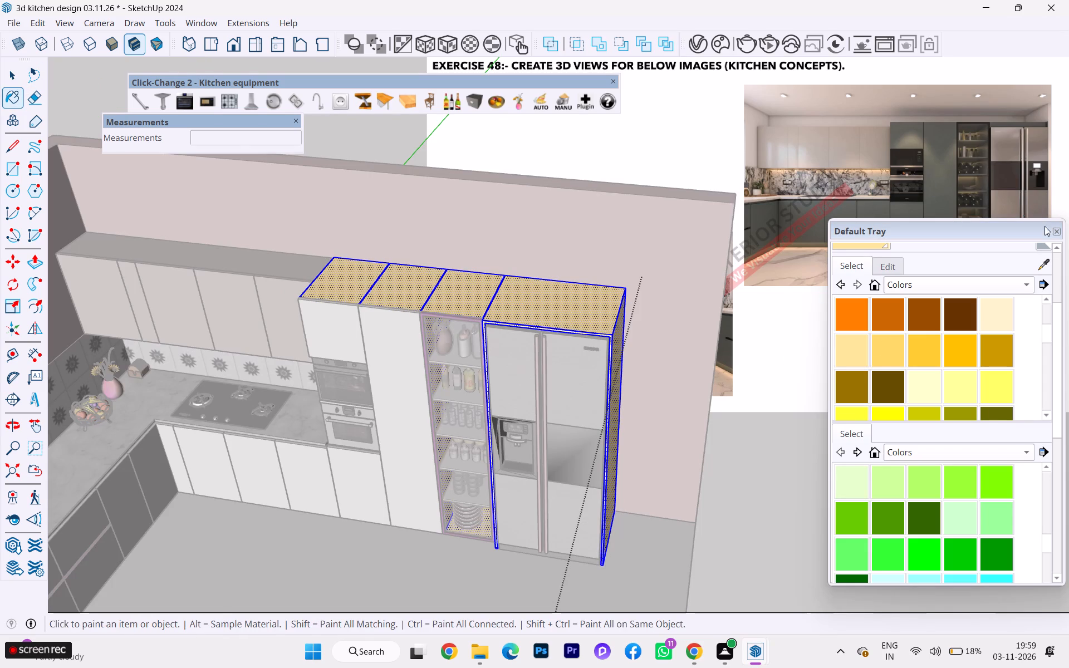
Edit the carcass colour to match the dark tall cabinets sampled on screen from the reference kitchen image, and leave the group.
{"action": "left_click", "coordinate": [884, 269]}
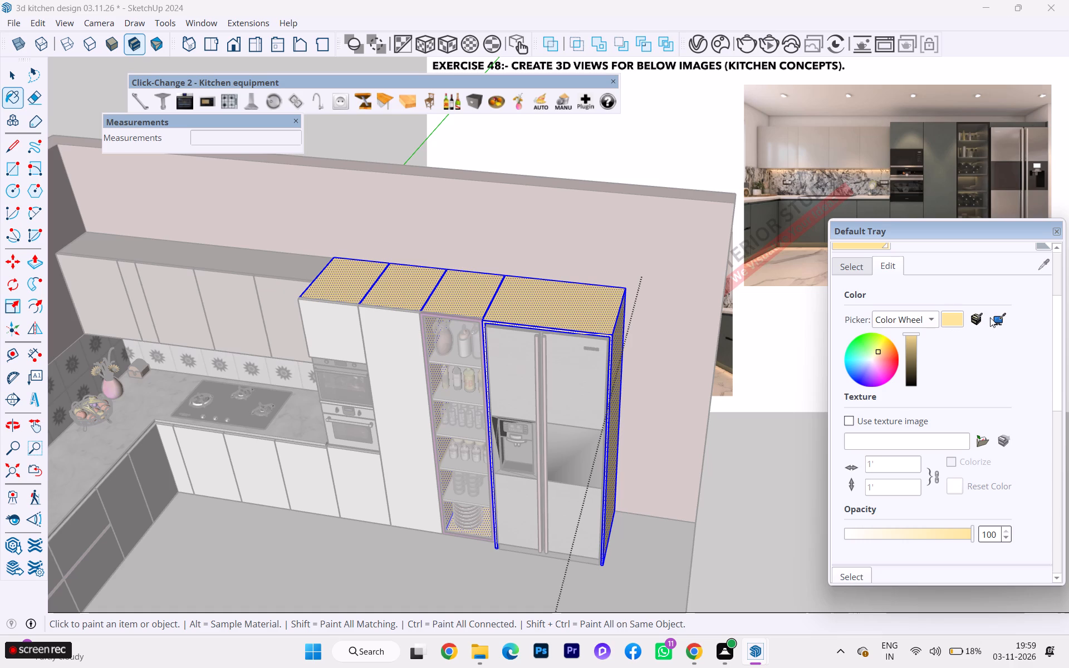
{"action": "left_click", "coordinate": [996, 317]}
{"action": "left_click", "coordinate": [919, 138]}
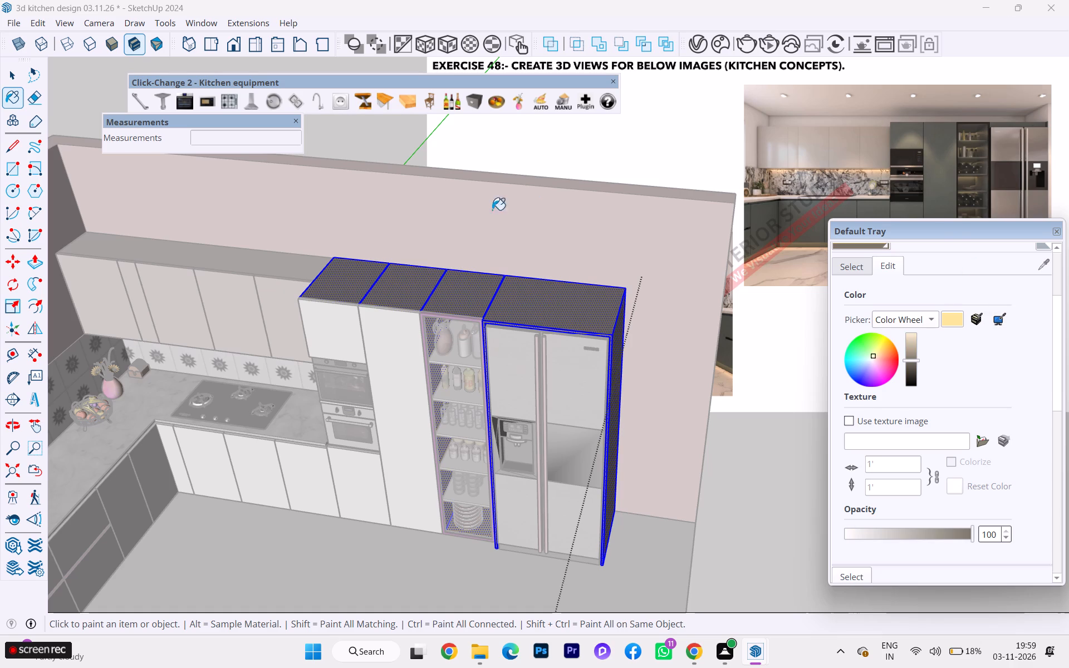
{"action": "left_click", "coordinate": [21, 76]}
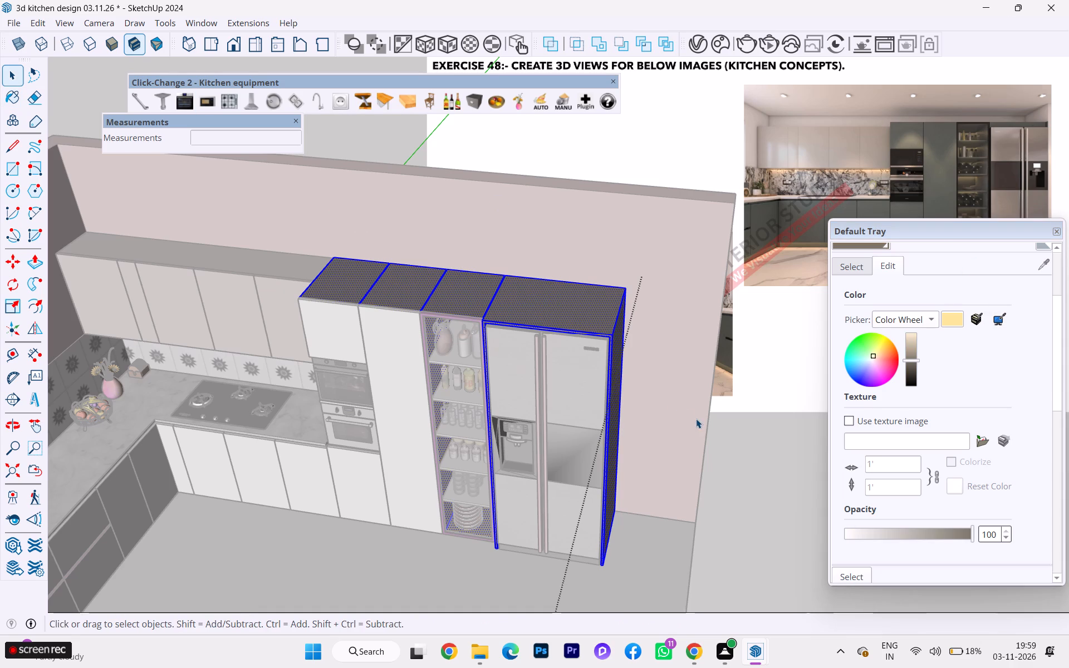
{"action": "left_click", "coordinate": [696, 419]}
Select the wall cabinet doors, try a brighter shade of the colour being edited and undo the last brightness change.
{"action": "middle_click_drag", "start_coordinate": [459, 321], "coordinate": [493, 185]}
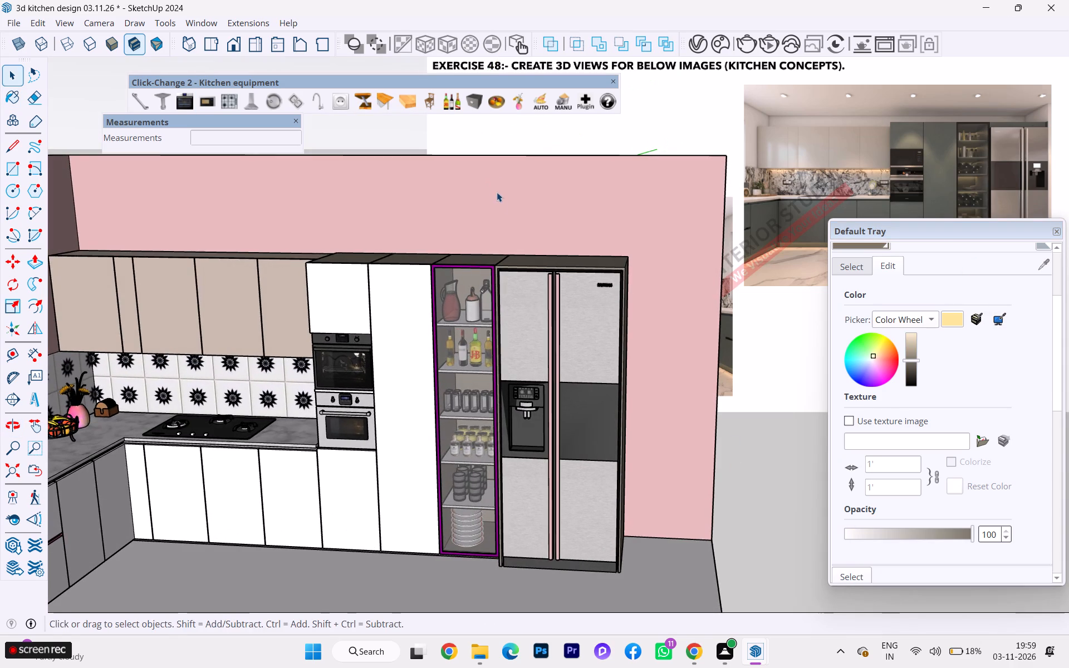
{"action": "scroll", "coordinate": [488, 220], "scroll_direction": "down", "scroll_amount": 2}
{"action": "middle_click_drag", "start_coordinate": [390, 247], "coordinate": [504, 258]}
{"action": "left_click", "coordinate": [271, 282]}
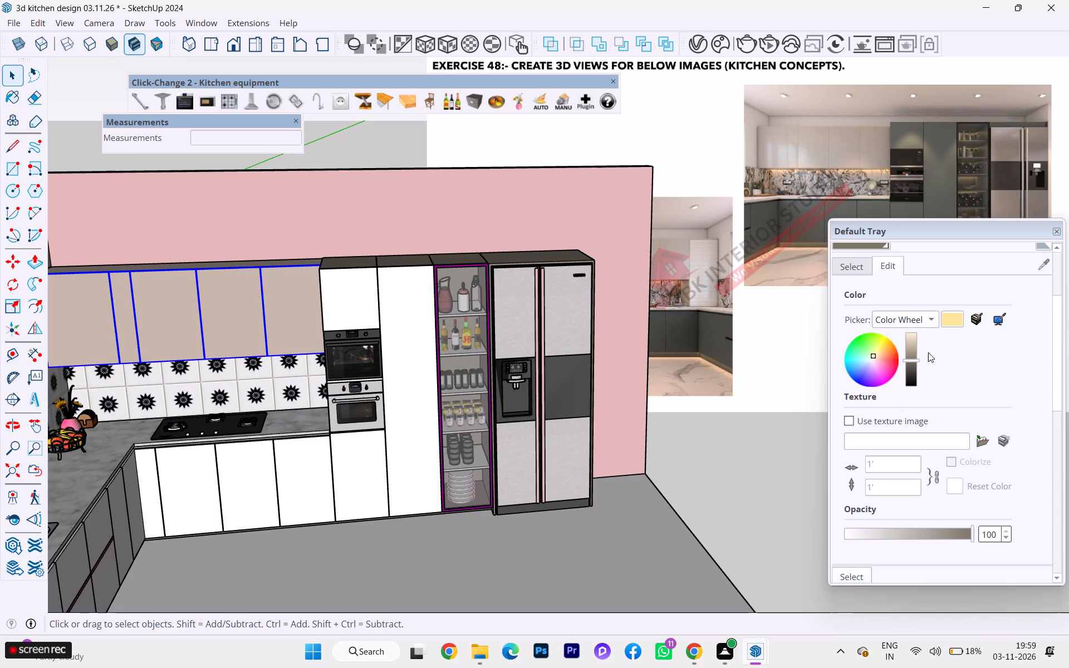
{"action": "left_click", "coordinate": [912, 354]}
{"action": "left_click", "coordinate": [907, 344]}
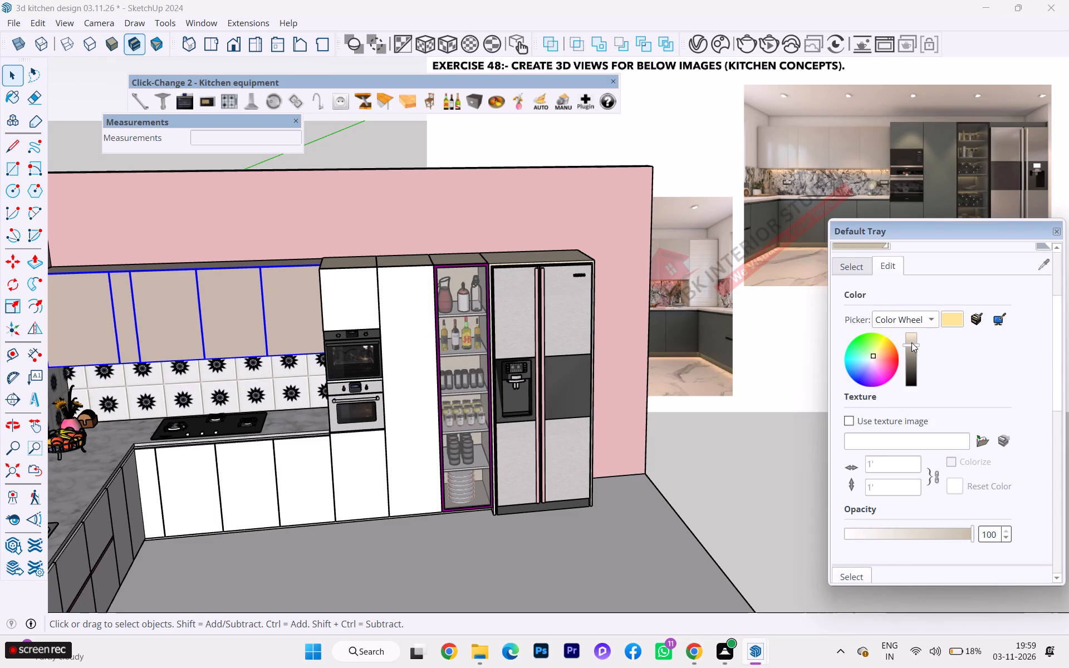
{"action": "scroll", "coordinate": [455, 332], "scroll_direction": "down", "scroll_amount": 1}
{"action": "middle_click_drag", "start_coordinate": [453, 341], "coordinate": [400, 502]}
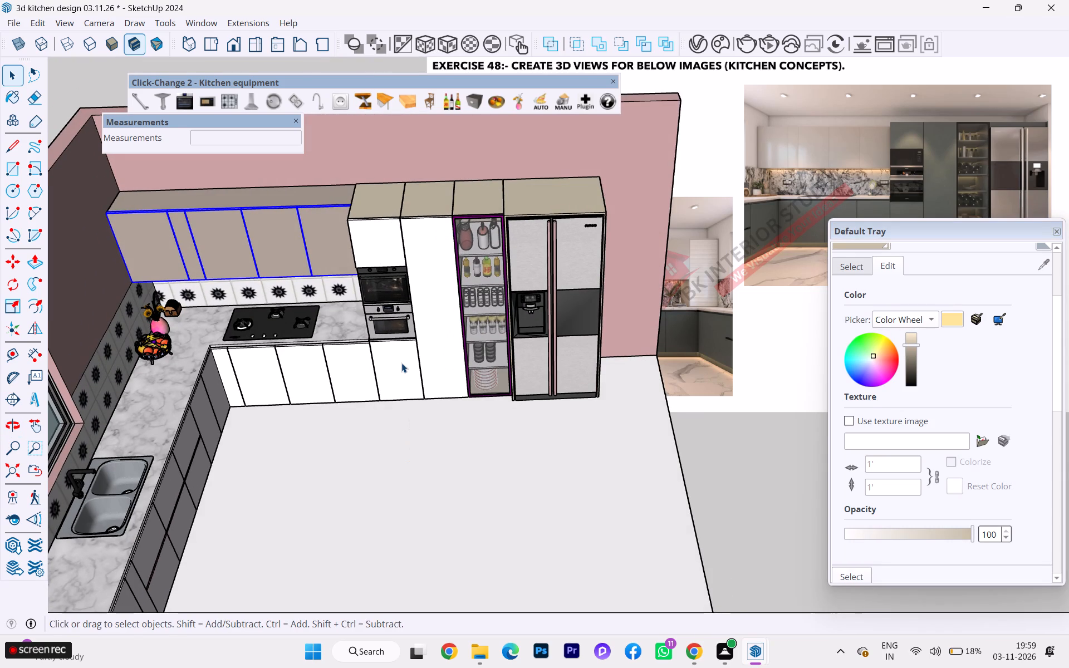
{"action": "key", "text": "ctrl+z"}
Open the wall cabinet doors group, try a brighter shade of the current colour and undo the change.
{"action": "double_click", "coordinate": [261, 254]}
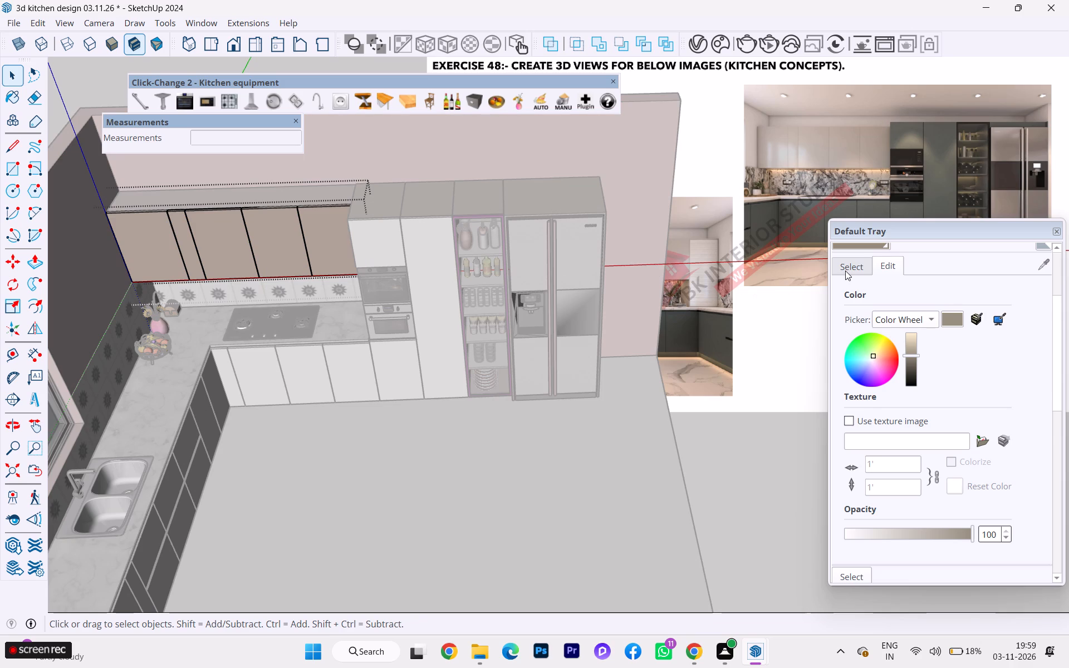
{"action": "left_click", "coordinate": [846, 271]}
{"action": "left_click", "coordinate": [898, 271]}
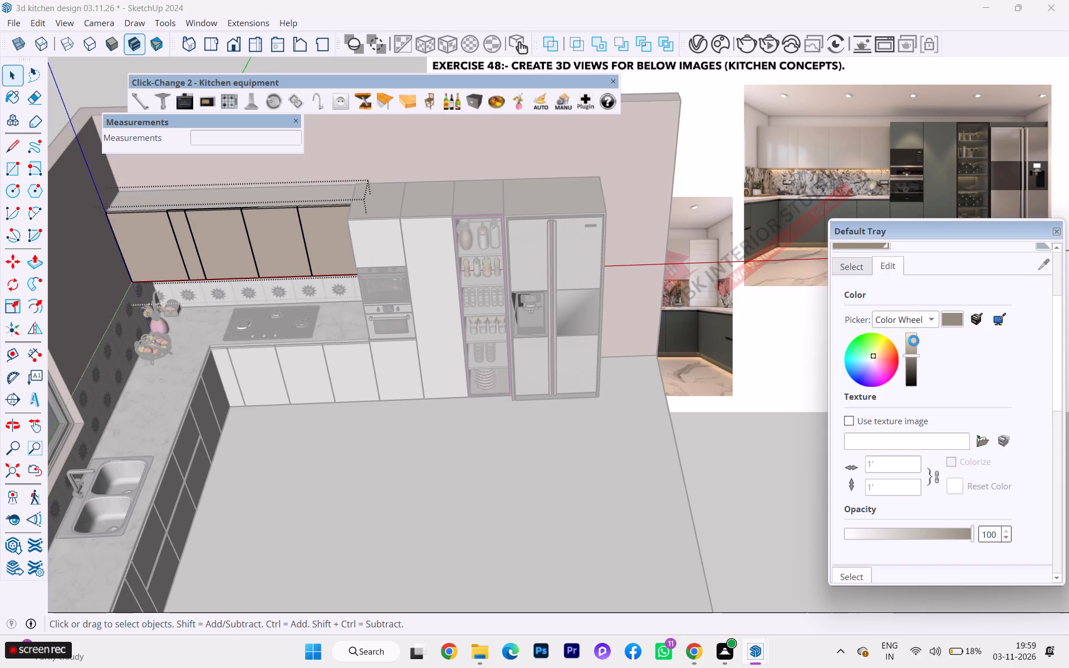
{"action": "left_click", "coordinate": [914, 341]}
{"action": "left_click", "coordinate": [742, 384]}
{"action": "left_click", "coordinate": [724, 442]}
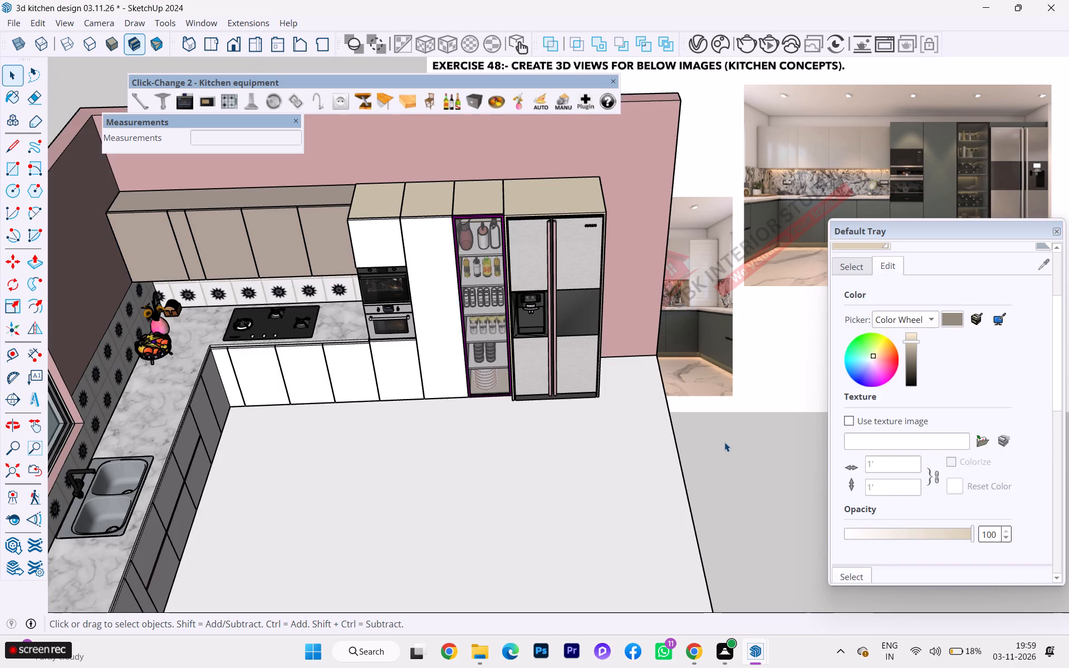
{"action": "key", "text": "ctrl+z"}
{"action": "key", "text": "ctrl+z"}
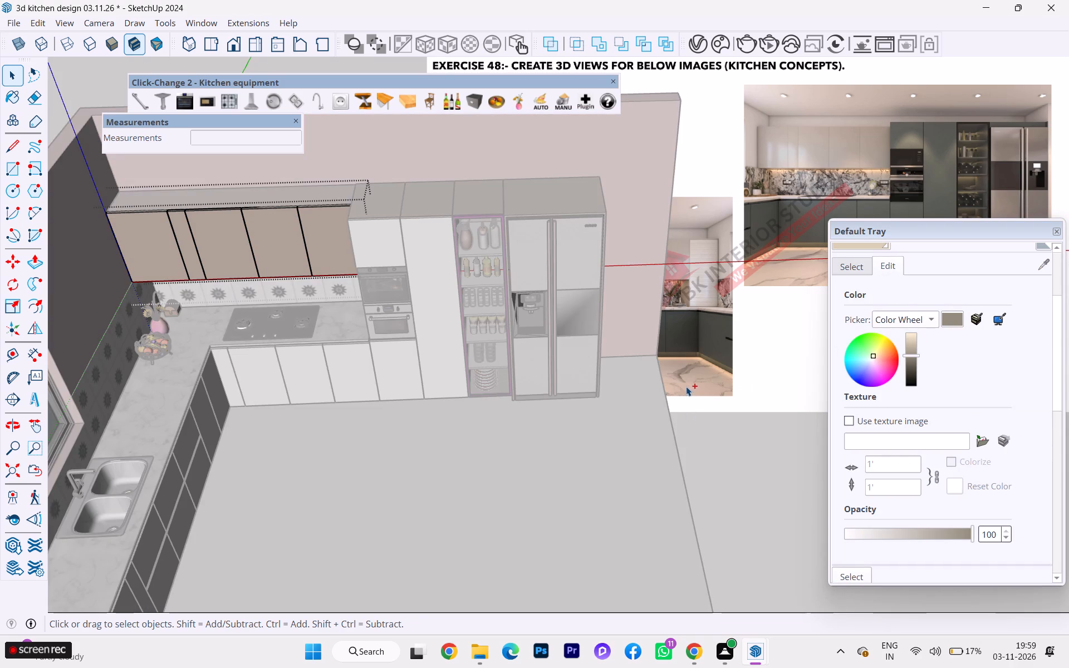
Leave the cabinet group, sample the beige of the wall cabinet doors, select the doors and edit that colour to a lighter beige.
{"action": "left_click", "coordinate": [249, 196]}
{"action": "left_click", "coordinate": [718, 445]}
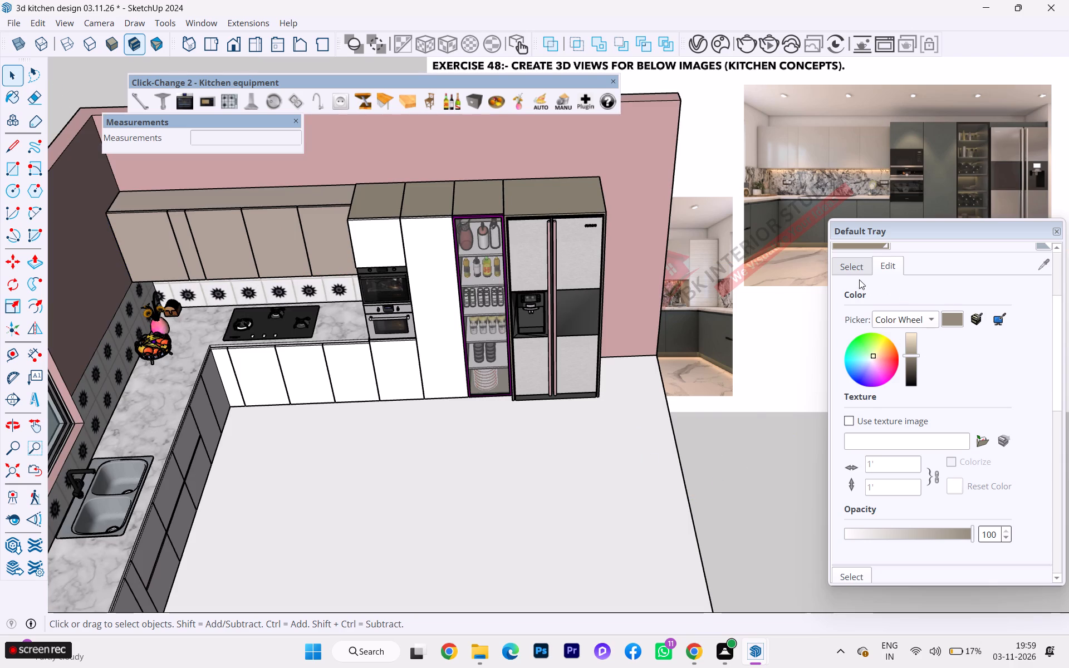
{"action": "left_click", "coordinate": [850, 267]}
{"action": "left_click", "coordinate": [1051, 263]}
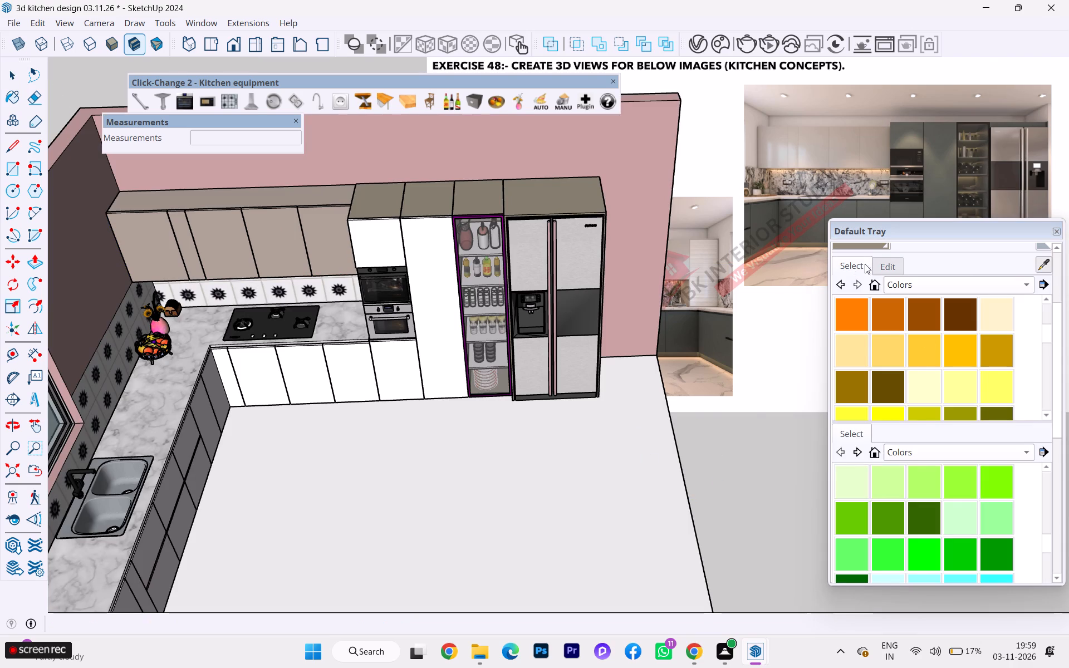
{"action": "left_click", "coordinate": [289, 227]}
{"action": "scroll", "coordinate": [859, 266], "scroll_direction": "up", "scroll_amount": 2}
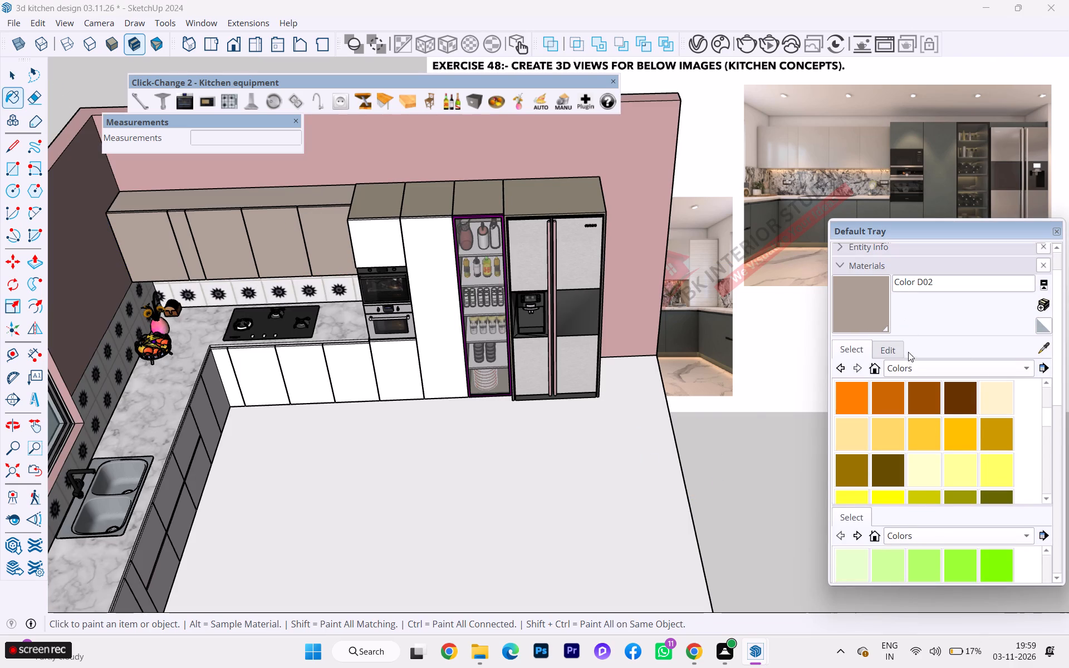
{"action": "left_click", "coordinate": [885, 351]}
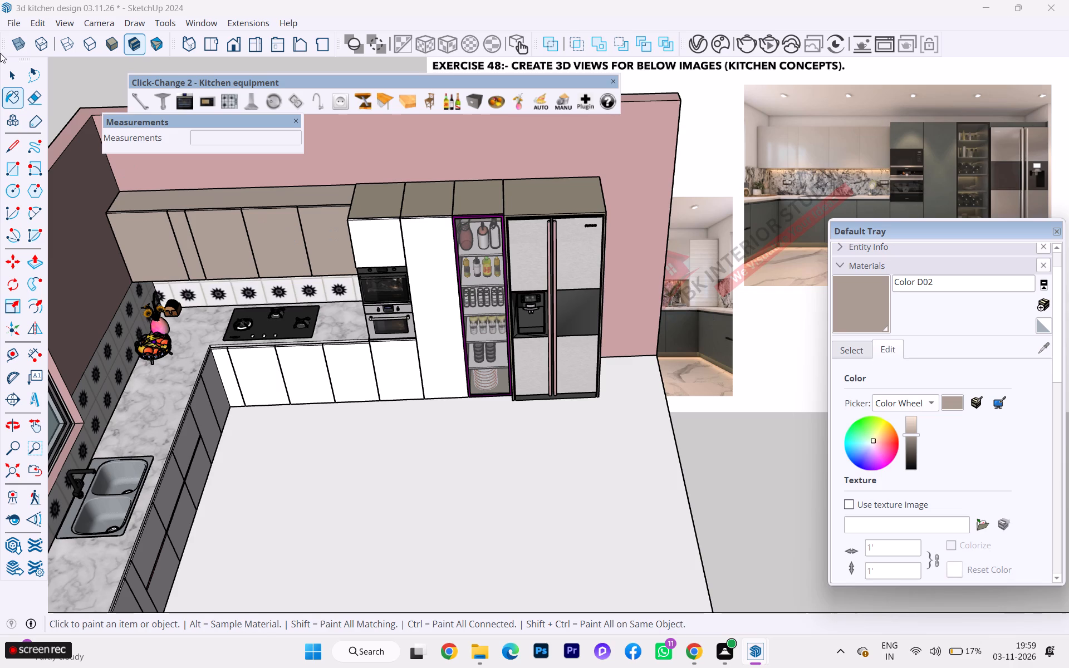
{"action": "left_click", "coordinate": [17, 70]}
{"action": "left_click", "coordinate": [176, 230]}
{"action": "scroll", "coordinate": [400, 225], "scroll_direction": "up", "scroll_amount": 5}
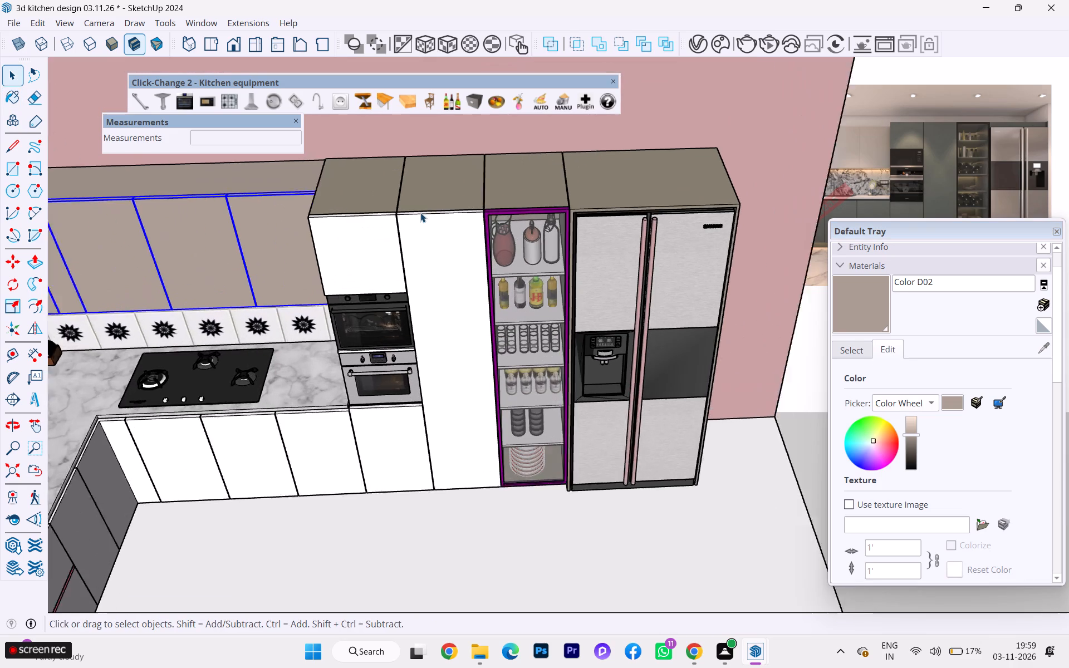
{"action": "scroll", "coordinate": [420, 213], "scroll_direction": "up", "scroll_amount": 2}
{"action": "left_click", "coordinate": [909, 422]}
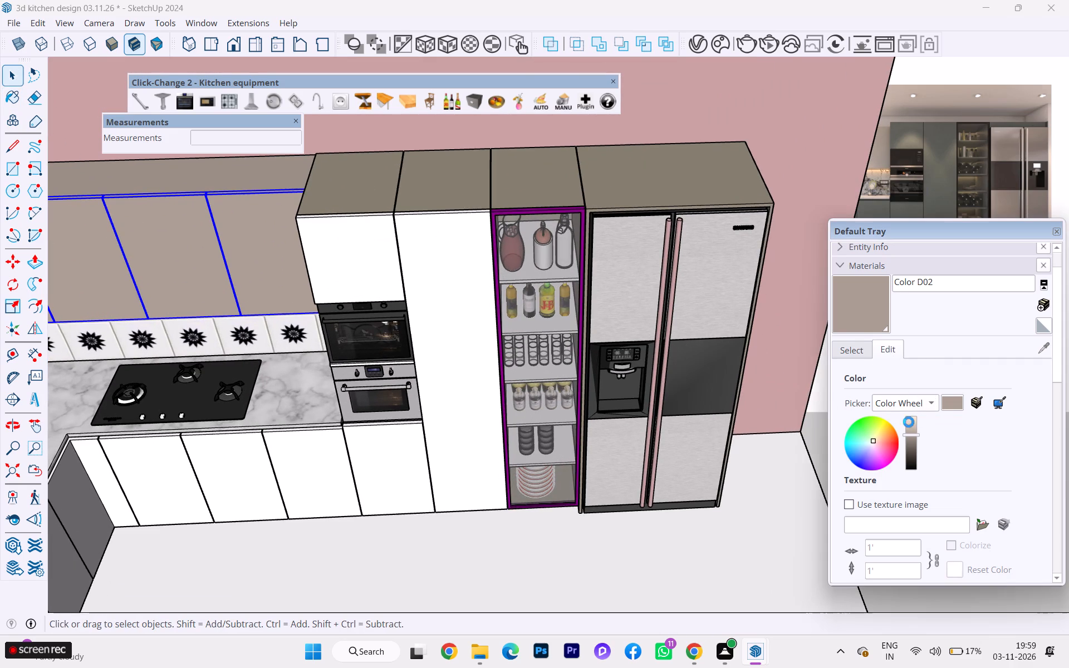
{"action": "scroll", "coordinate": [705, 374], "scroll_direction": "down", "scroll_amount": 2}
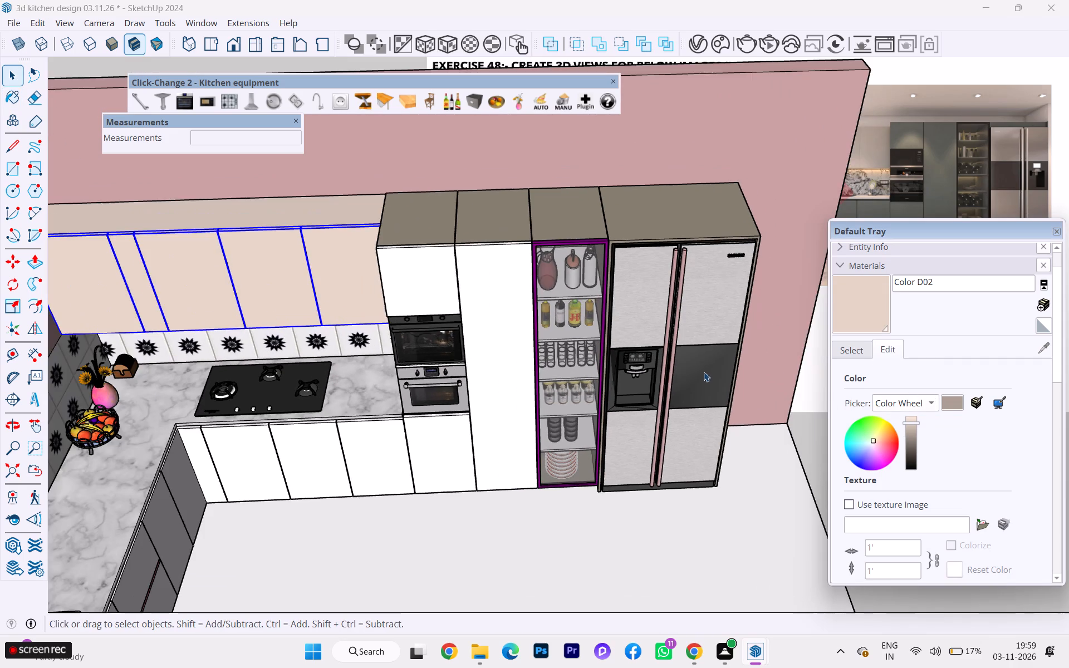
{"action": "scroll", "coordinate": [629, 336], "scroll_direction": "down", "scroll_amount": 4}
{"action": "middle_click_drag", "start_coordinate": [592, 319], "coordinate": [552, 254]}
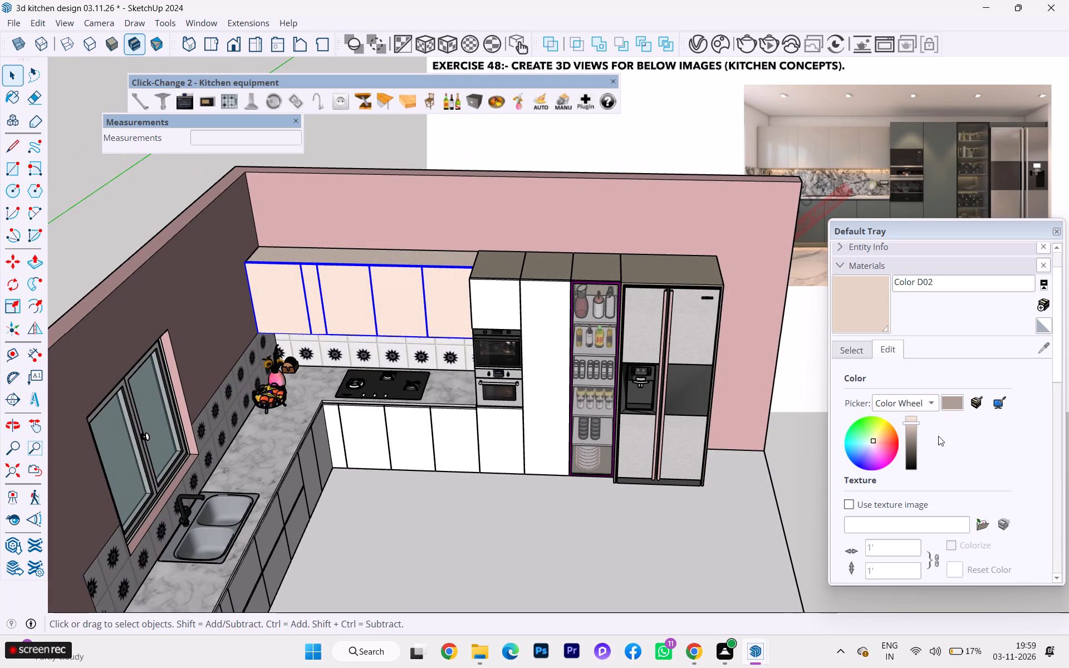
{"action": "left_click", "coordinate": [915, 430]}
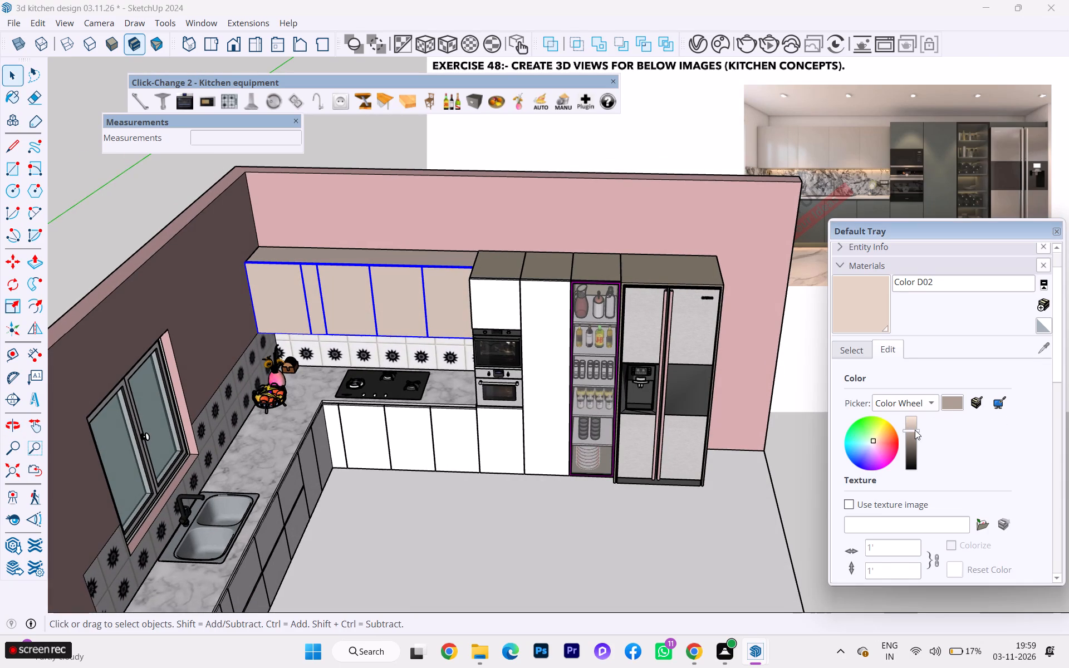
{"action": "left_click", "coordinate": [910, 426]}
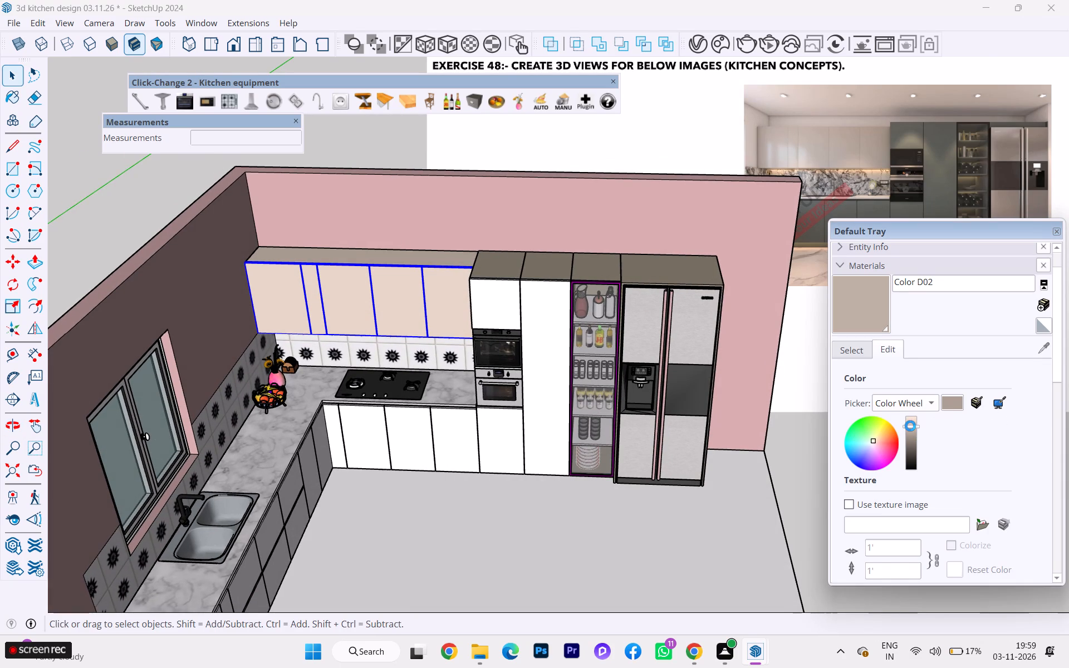
Examine the lightened wall cabinet doors alongside the walls, backsplash and tall units from several angles.
{"action": "scroll", "coordinate": [748, 396], "scroll_direction": "down", "scroll_amount": 2}
{"action": "middle_click_drag", "start_coordinate": [706, 377], "coordinate": [690, 370]}
{"action": "scroll", "coordinate": [488, 293], "scroll_direction": "up", "scroll_amount": 3}
{"action": "scroll", "coordinate": [488, 293], "scroll_direction": "down", "scroll_amount": 1}
{"action": "scroll", "coordinate": [488, 293], "scroll_direction": "up", "scroll_amount": 1}
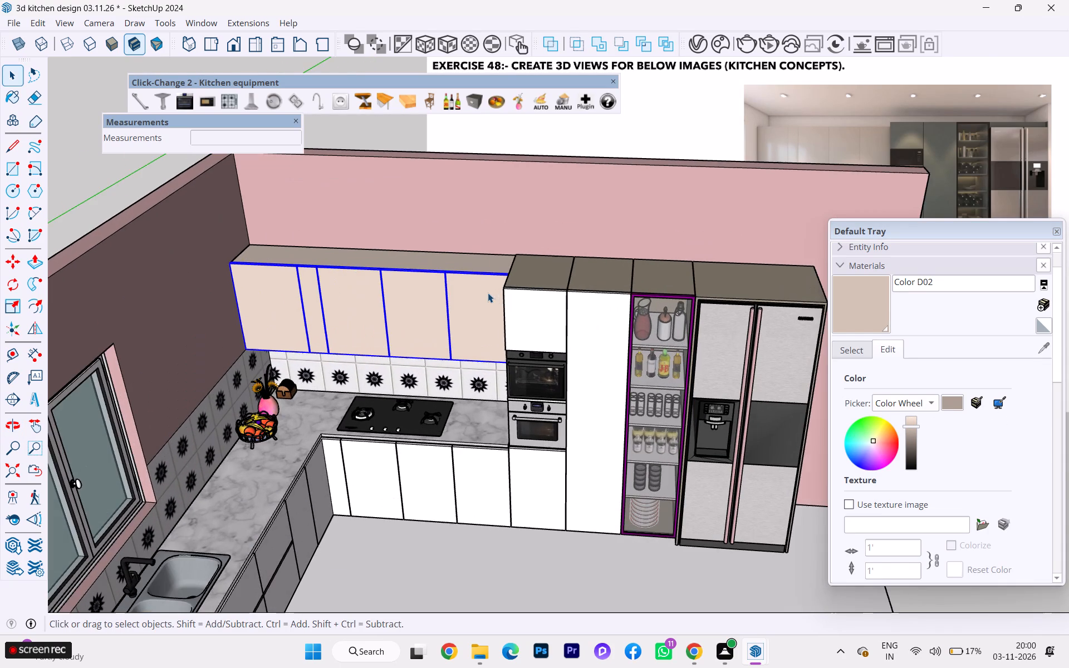
{"action": "scroll", "coordinate": [555, 297], "scroll_direction": "down", "scroll_amount": 1}
{"action": "scroll", "coordinate": [564, 298], "scroll_direction": "up", "scroll_amount": 3}
{"action": "scroll", "coordinate": [596, 301], "scroll_direction": "down", "scroll_amount": 7}
{"action": "scroll", "coordinate": [642, 385], "scroll_direction": "up", "scroll_amount": 2}
{"action": "scroll", "coordinate": [643, 386], "scroll_direction": "down", "scroll_amount": 1}
{"action": "middle_click_drag", "start_coordinate": [610, 363], "coordinate": [332, 264]}
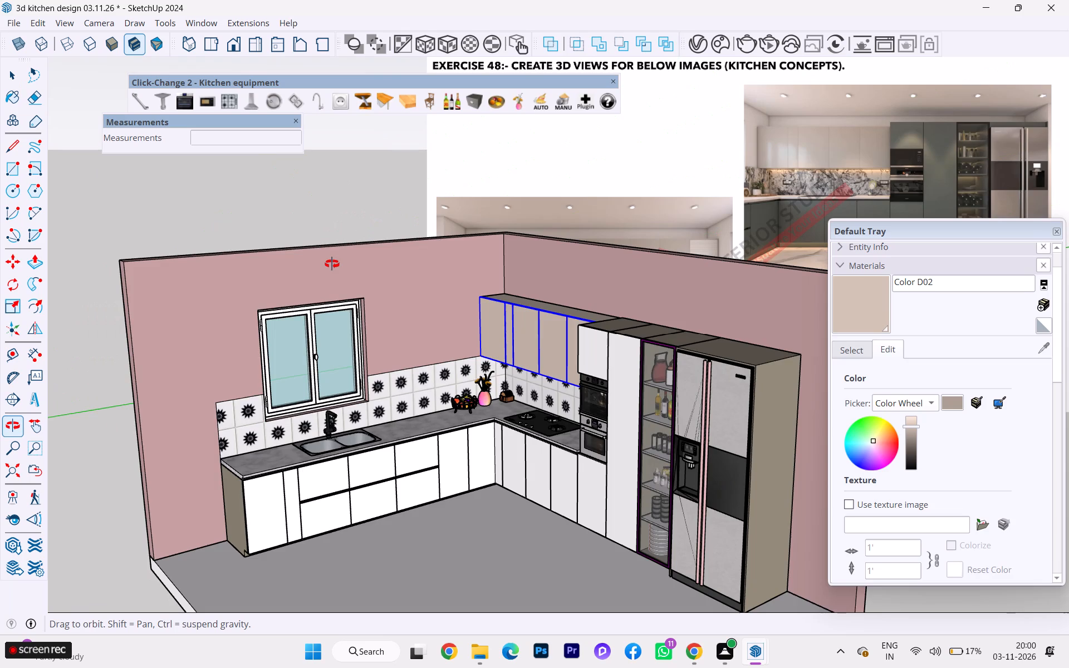
{"action": "middle_click_drag", "start_coordinate": [332, 264], "coordinate": [469, 245]}
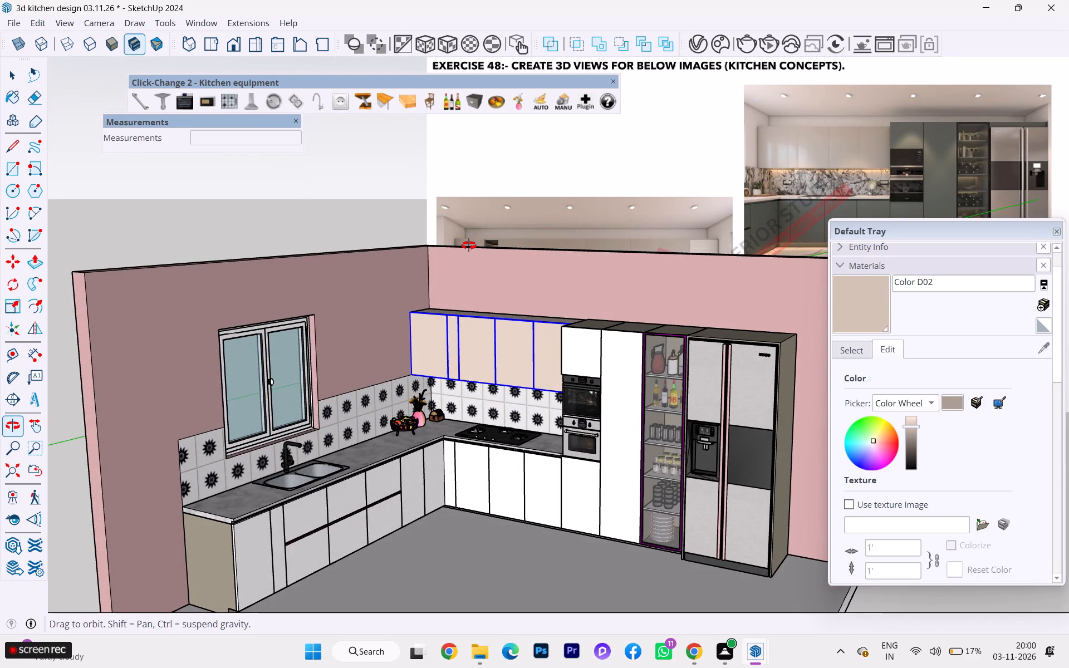
{"action": "middle_click_drag", "start_coordinate": [469, 245], "coordinate": [469, 251]}
{"action": "scroll", "coordinate": [485, 310], "scroll_direction": "down", "scroll_amount": 3}
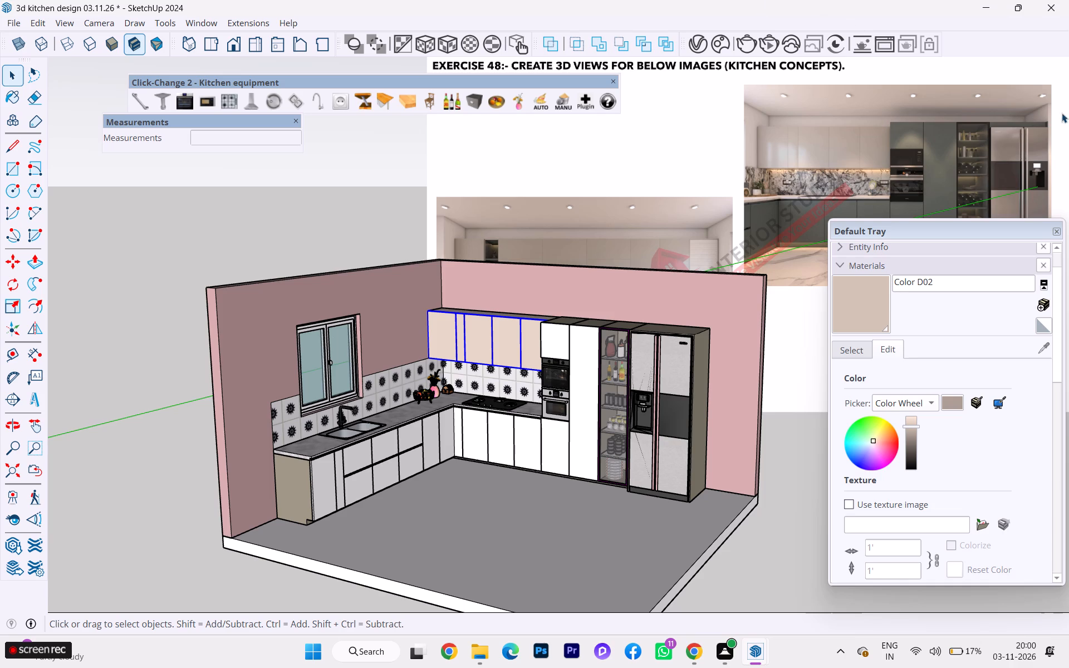
{"action": "scroll", "coordinate": [876, 134], "scroll_direction": "up", "scroll_amount": 2}
{"action": "scroll", "coordinate": [649, 290], "scroll_direction": "up", "scroll_amount": 1}
{"action": "scroll", "coordinate": [655, 293], "scroll_direction": "down", "scroll_amount": 3}
{"action": "scroll", "coordinate": [661, 297], "scroll_direction": "up", "scroll_amount": 5}
{"action": "scroll", "coordinate": [686, 475], "scroll_direction": "down", "scroll_amount": 1}
{"action": "scroll", "coordinate": [686, 476], "scroll_direction": "up", "scroll_amount": 4}
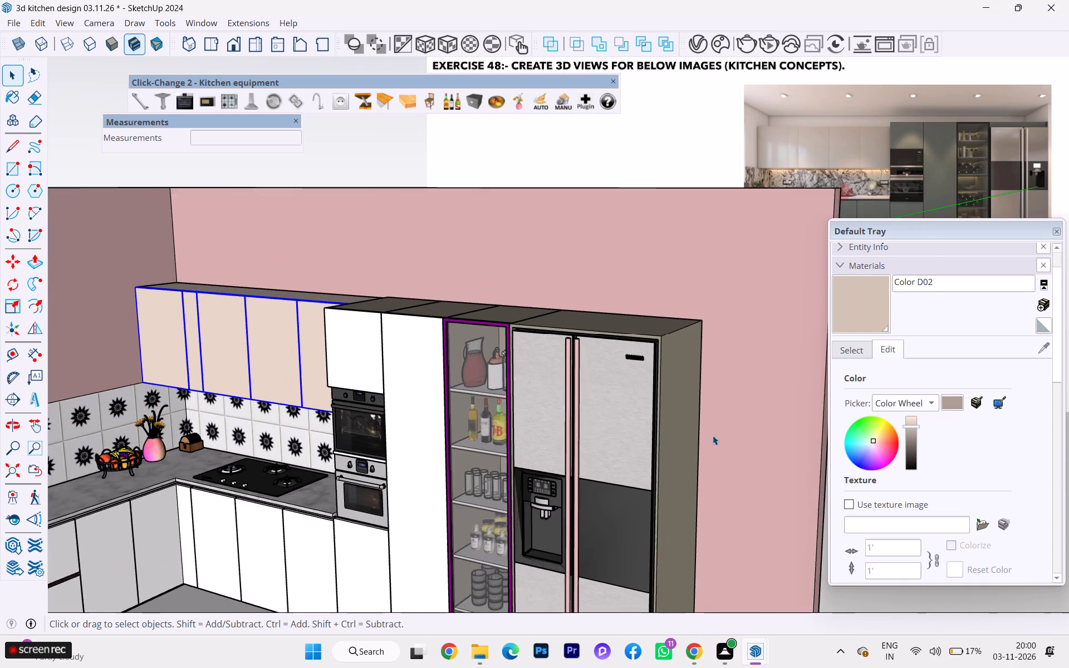
{"action": "scroll", "coordinate": [682, 403], "scroll_direction": "down", "scroll_amount": 2}
{"action": "middle_click_drag", "start_coordinate": [675, 392], "coordinate": [663, 498]}
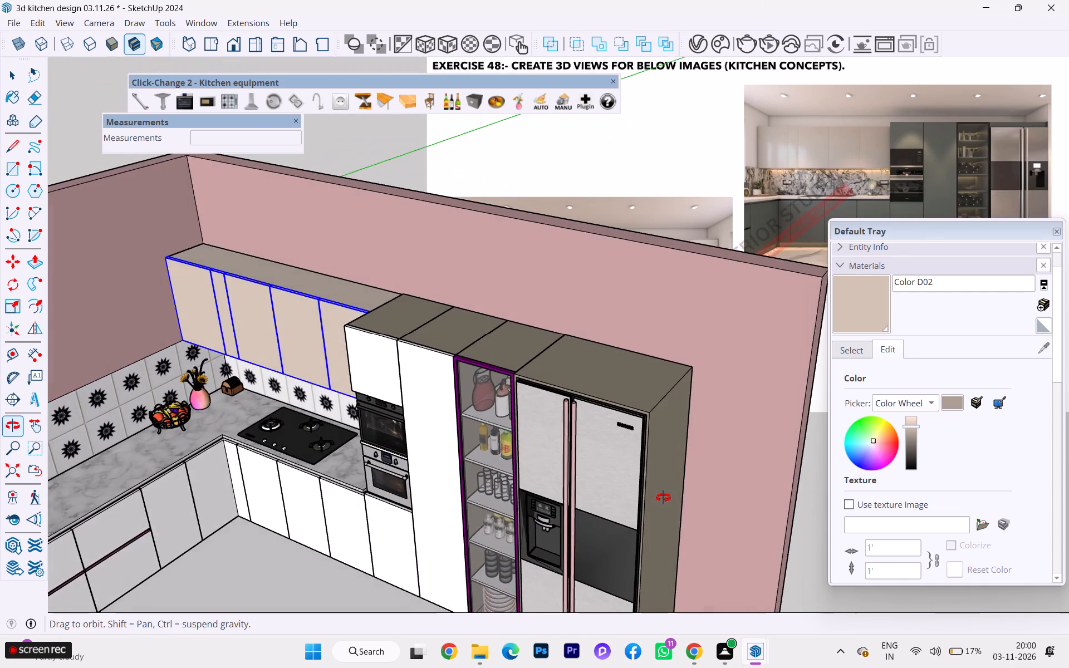
{"action": "middle_click_drag", "start_coordinate": [663, 498], "coordinate": [707, 490]}
Strip the applied colours from the wall cabinets' carcass and from their doors, restoring the default material.
{"action": "left_click", "coordinate": [625, 374]}
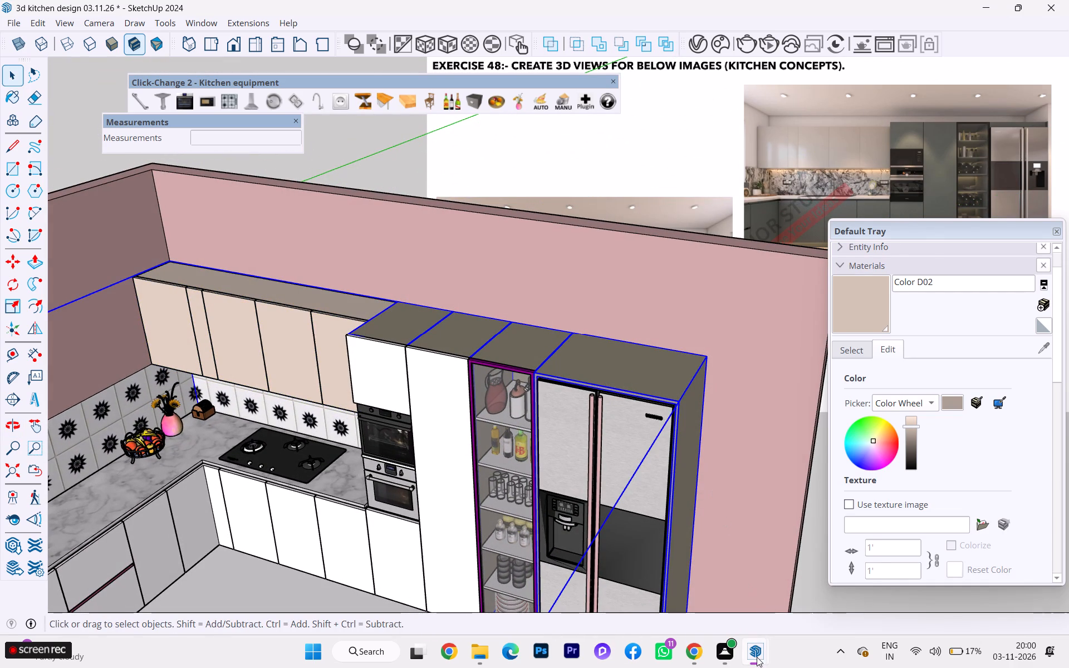
{"action": "left_click", "coordinate": [757, 657]}
{"action": "left_click", "coordinate": [276, 278]}
{"action": "left_click", "coordinate": [306, 305]}
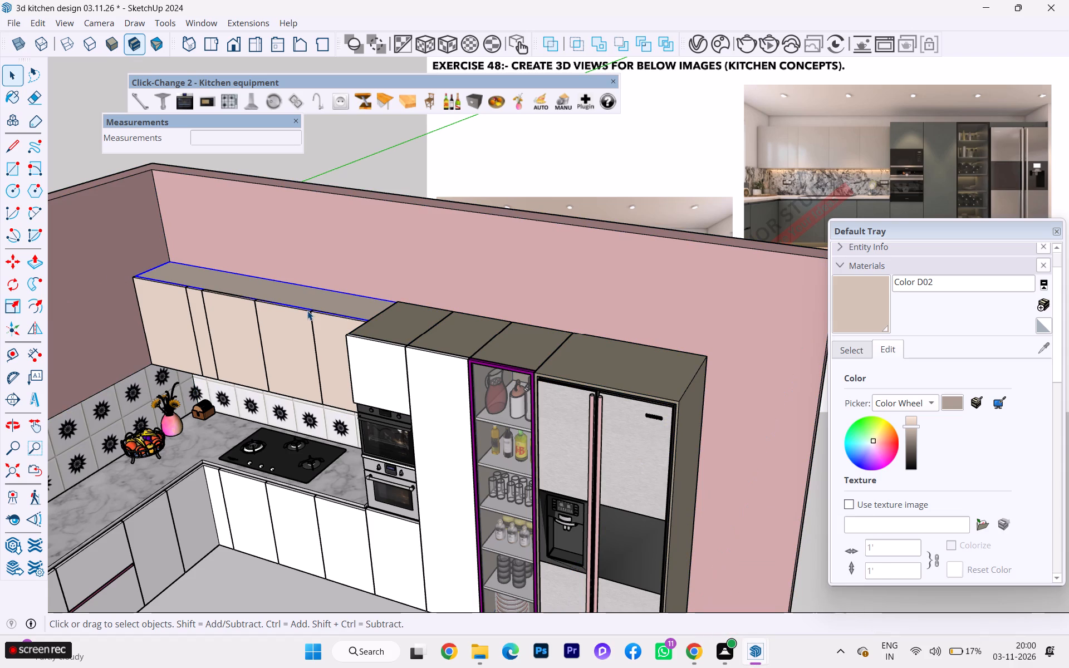
{"action": "left_click", "coordinate": [401, 42]}
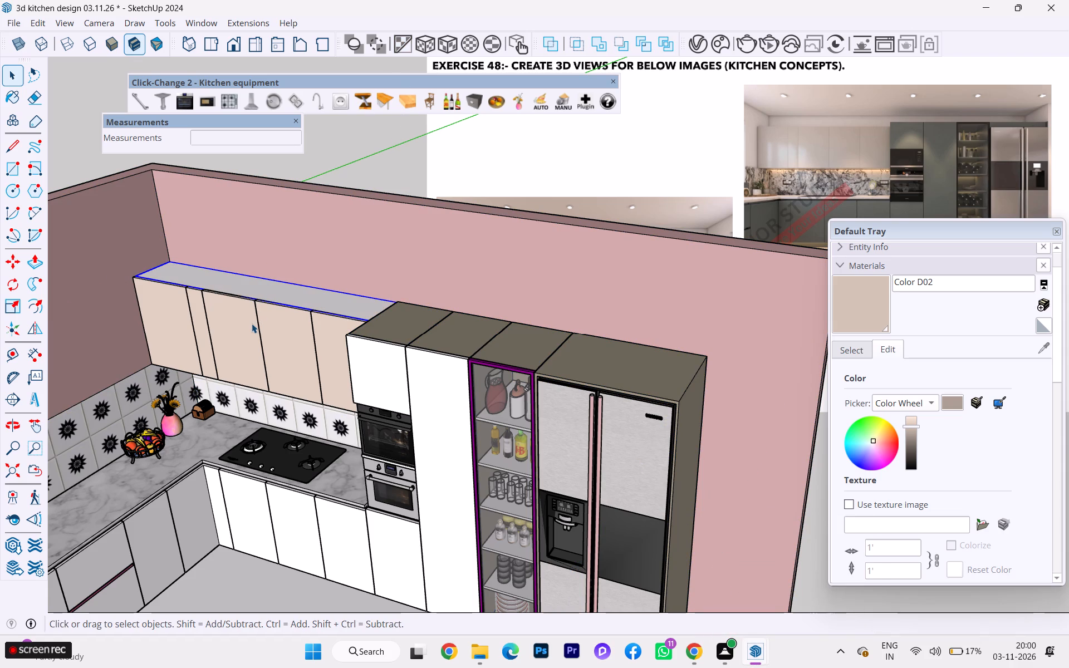
{"action": "left_click", "coordinate": [252, 323]}
{"action": "left_click", "coordinate": [404, 49]}
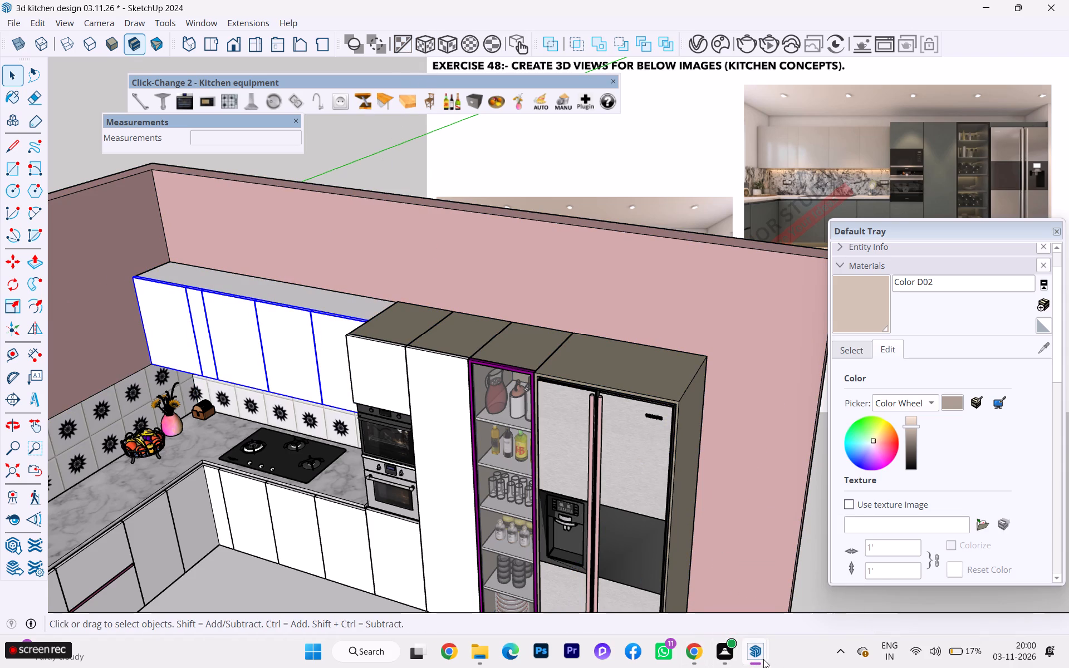
Bring up the V-Ray Asset Editor and the Chaos Cosmos Browser and look through the downloaded Paint materials.
{"action": "left_click", "coordinate": [810, 582]}
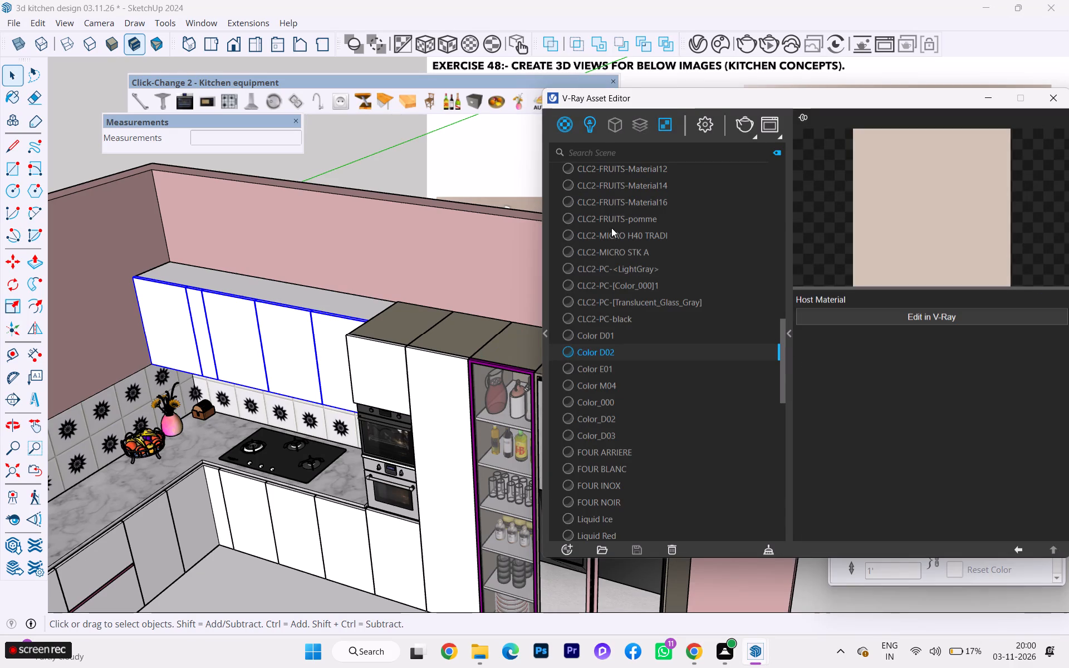
{"action": "left_click", "coordinate": [725, 50]}
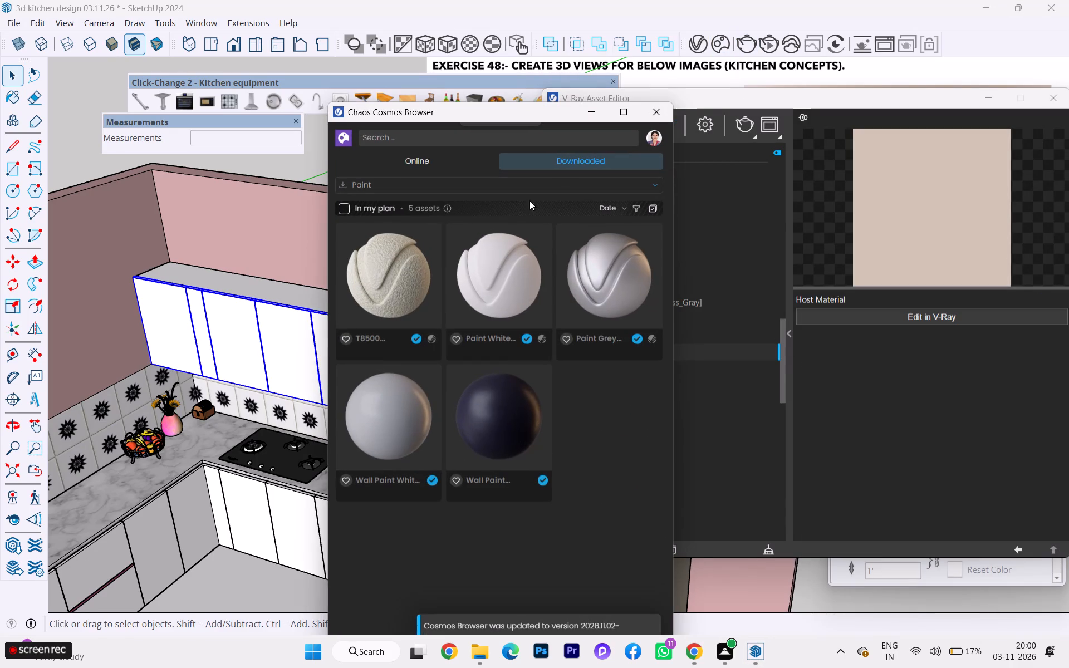
{"action": "scroll", "coordinate": [421, 134], "scroll_direction": "up", "scroll_amount": 5}
{"action": "scroll", "coordinate": [499, 218], "scroll_direction": "up", "scroll_amount": 1}
{"action": "scroll", "coordinate": [600, 374], "scroll_direction": "up", "scroll_amount": 1}
{"action": "scroll", "coordinate": [600, 374], "scroll_direction": "down", "scroll_amount": 1}
{"action": "scroll", "coordinate": [600, 374], "scroll_direction": "up", "scroll_amount": 3}
{"action": "scroll", "coordinate": [600, 374], "scroll_direction": "down", "scroll_amount": 1}
{"action": "scroll", "coordinate": [600, 374], "scroll_direction": "up", "scroll_amount": 1}
{"action": "scroll", "coordinate": [603, 463], "scroll_direction": "up", "scroll_amount": 1}
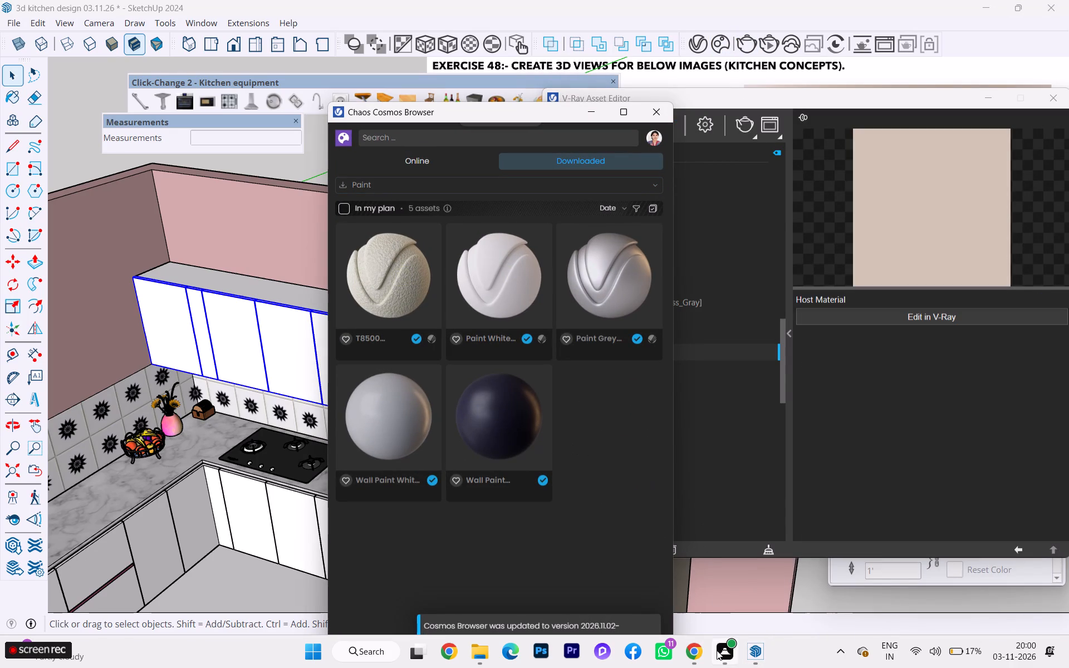
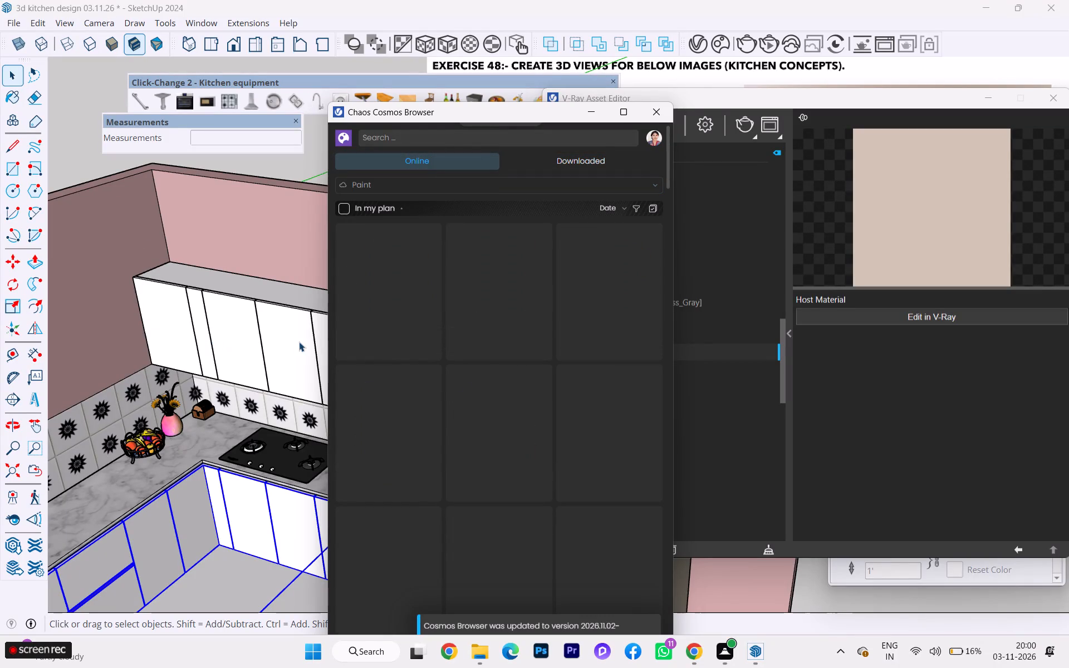
Select the white upper wall cabinets above the hob.
{"action": "left_click", "coordinate": [148, 315]}
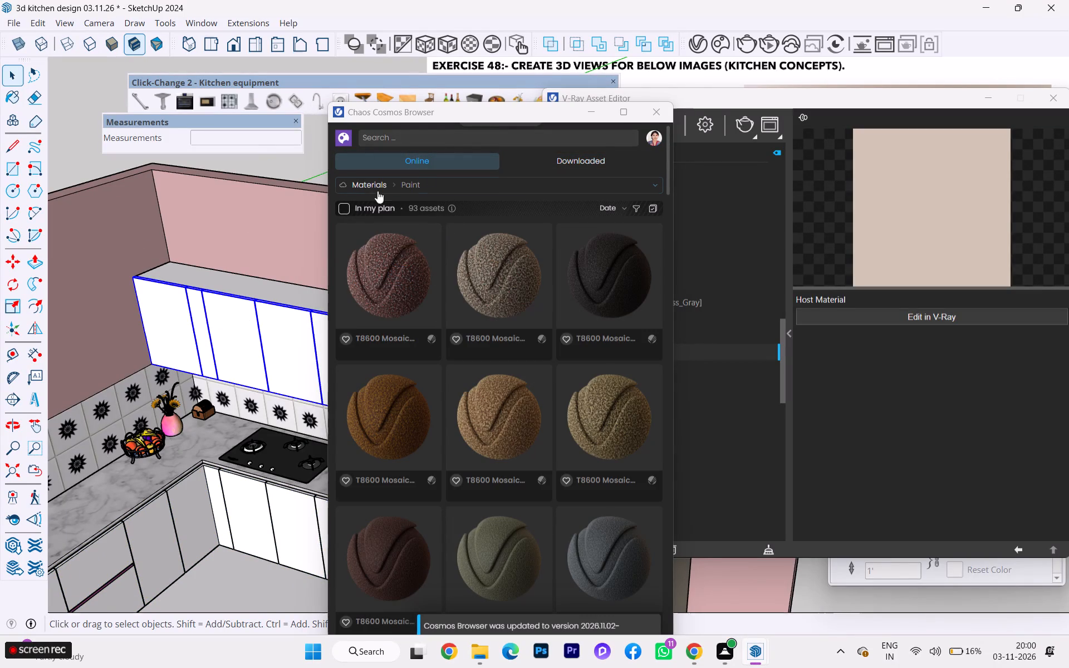
Look through the Paint materials in the Chaos Cosmos library for a suitable cabinet finish.
{"action": "scroll", "coordinate": [504, 349], "scroll_direction": "down", "scroll_amount": 1}
{"action": "scroll", "coordinate": [505, 350], "scroll_direction": "up", "scroll_amount": 2}
{"action": "scroll", "coordinate": [506, 352], "scroll_direction": "down", "scroll_amount": 2}
{"action": "scroll", "coordinate": [507, 353], "scroll_direction": "up", "scroll_amount": 1}
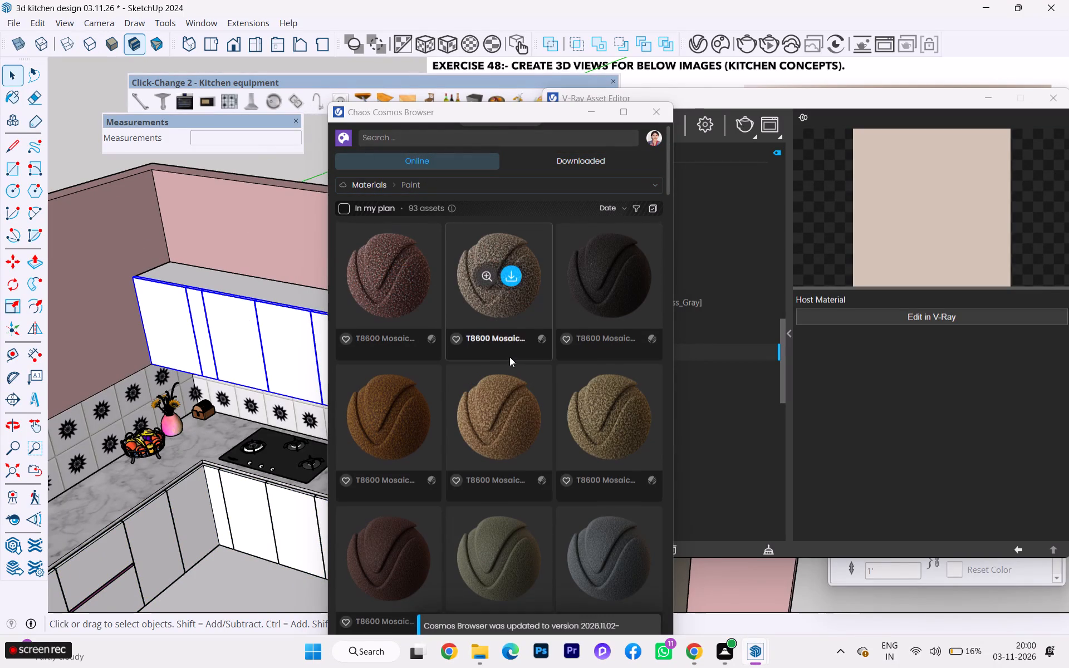
{"action": "scroll", "coordinate": [510, 358], "scroll_direction": "down", "scroll_amount": 1}
{"action": "scroll", "coordinate": [511, 358], "scroll_direction": "up", "scroll_amount": 1}
{"action": "scroll", "coordinate": [511, 360], "scroll_direction": "down", "scroll_amount": 3}
{"action": "scroll", "coordinate": [513, 366], "scroll_direction": "up", "scroll_amount": 3}
{"action": "scroll", "coordinate": [513, 370], "scroll_direction": "down", "scroll_amount": 1}
{"action": "scroll", "coordinate": [529, 423], "scroll_direction": "down", "scroll_amount": 9}
{"action": "scroll", "coordinate": [527, 436], "scroll_direction": "up", "scroll_amount": 1}
{"action": "scroll", "coordinate": [527, 436], "scroll_direction": "down", "scroll_amount": 2}
{"action": "scroll", "coordinate": [527, 436], "scroll_direction": "up", "scroll_amount": 1}
{"action": "scroll", "coordinate": [527, 436], "scroll_direction": "down", "scroll_amount": 1}
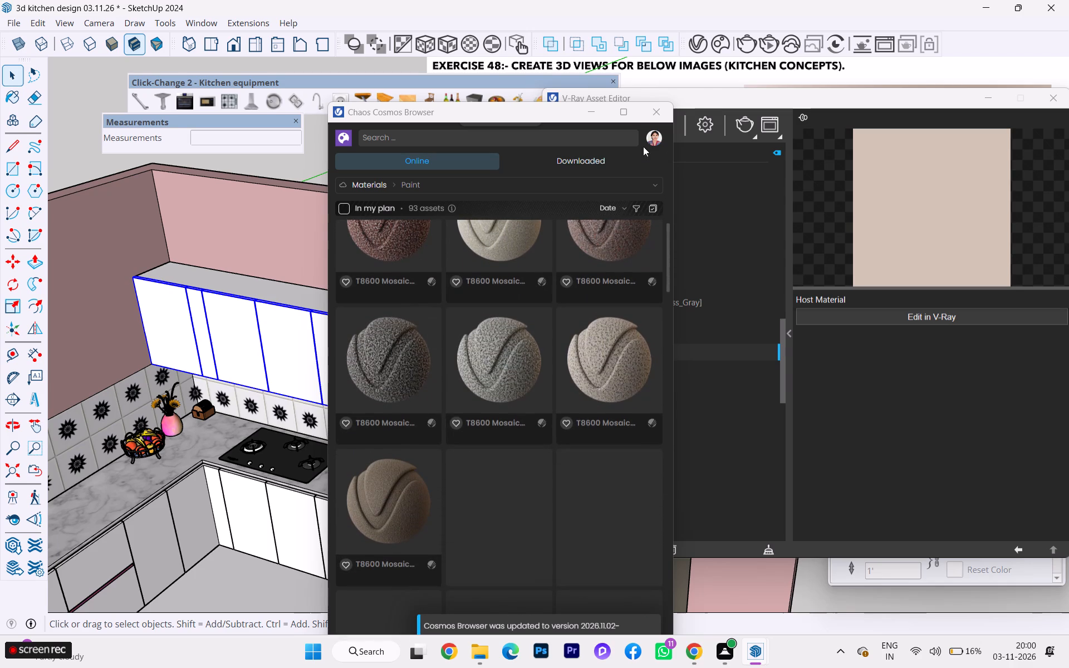
{"action": "scroll", "coordinate": [493, 174], "scroll_direction": "up", "scroll_amount": 1}
{"action": "scroll", "coordinate": [493, 176], "scroll_direction": "down", "scroll_amount": 4}
{"action": "scroll", "coordinate": [468, 256], "scroll_direction": "up", "scroll_amount": 2}
{"action": "scroll", "coordinate": [468, 257], "scroll_direction": "down", "scroll_amount": 1}
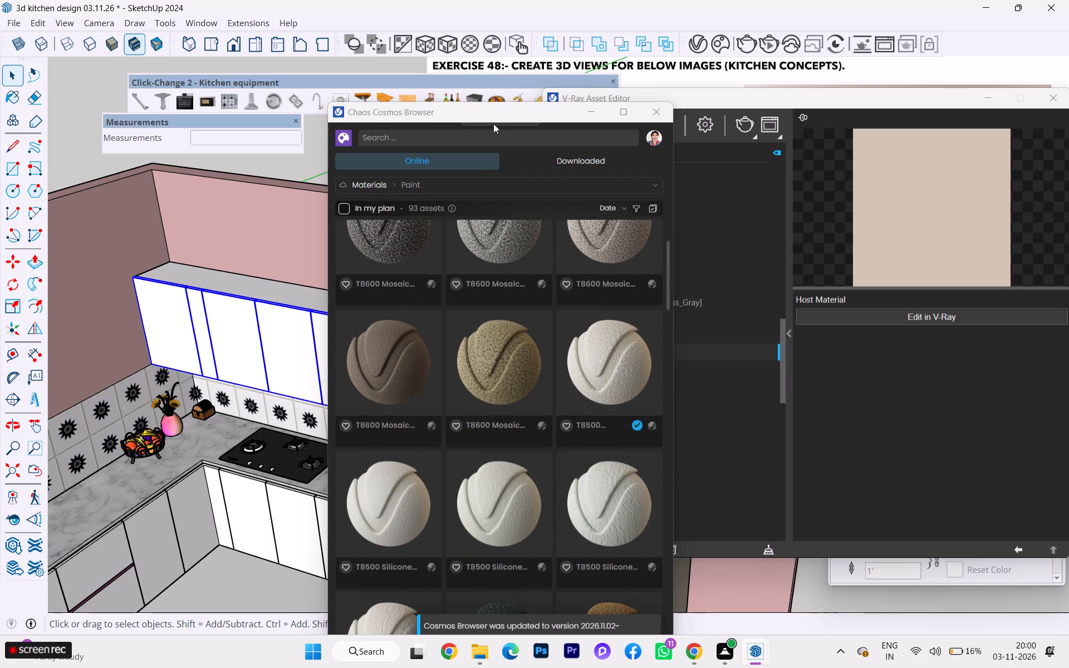
{"action": "left_click_drag", "start_coordinate": [493, 118], "coordinate": [326, 133]}
{"action": "scroll", "coordinate": [371, 375], "scroll_direction": "down", "scroll_amount": 1}
{"action": "scroll", "coordinate": [371, 375], "scroll_direction": "up", "scroll_amount": 2}
{"action": "scroll", "coordinate": [371, 375], "scroll_direction": "down", "scroll_amount": 1}
{"action": "scroll", "coordinate": [371, 375], "scroll_direction": "up", "scroll_amount": 1}
{"action": "scroll", "coordinate": [371, 375], "scroll_direction": "down", "scroll_amount": 8}
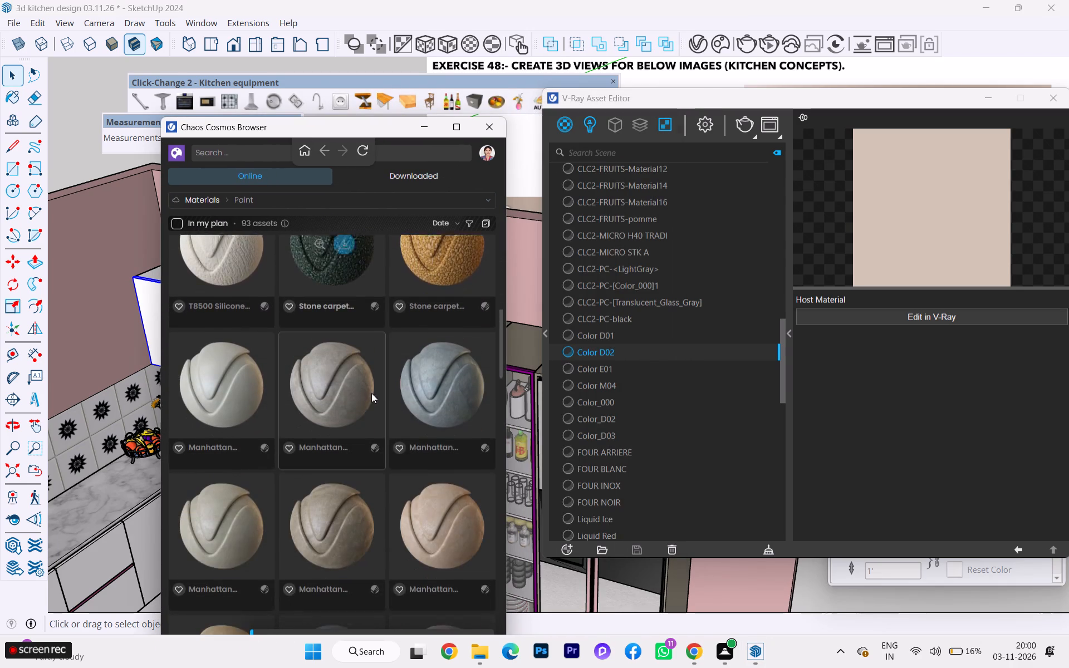
{"action": "scroll", "coordinate": [365, 426], "scroll_direction": "down", "scroll_amount": 6}
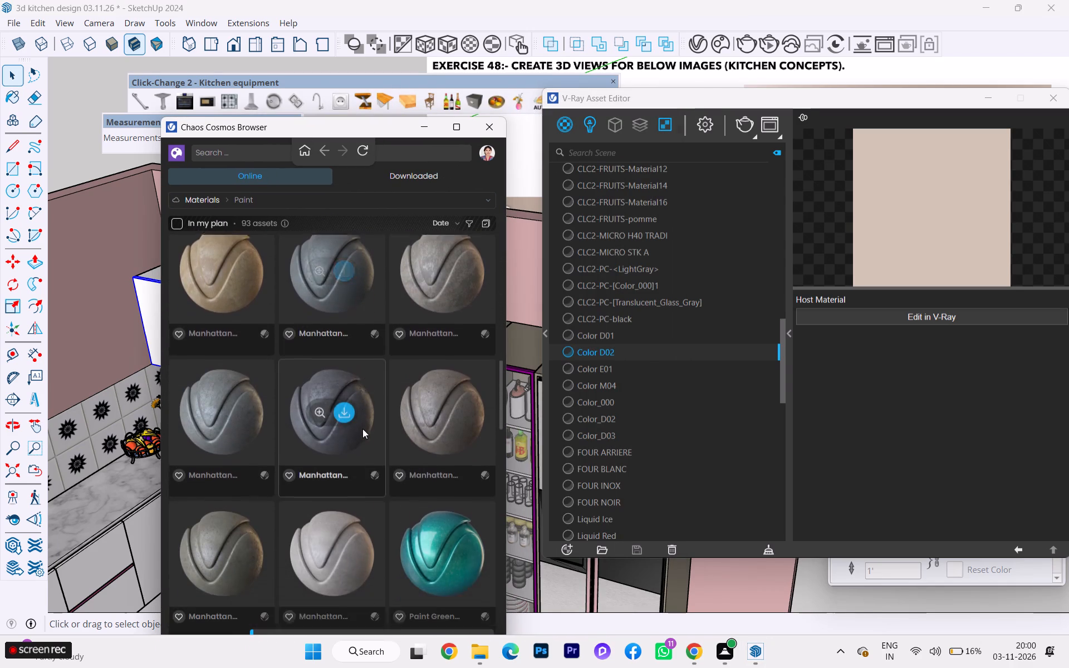
{"action": "scroll", "coordinate": [362, 429], "scroll_direction": "down", "scroll_amount": 1}
{"action": "scroll", "coordinate": [254, 197], "scroll_direction": "up", "scroll_amount": 1}
Switch the Cosmos materials category to Wood.
{"action": "left_click", "coordinate": [250, 199]}
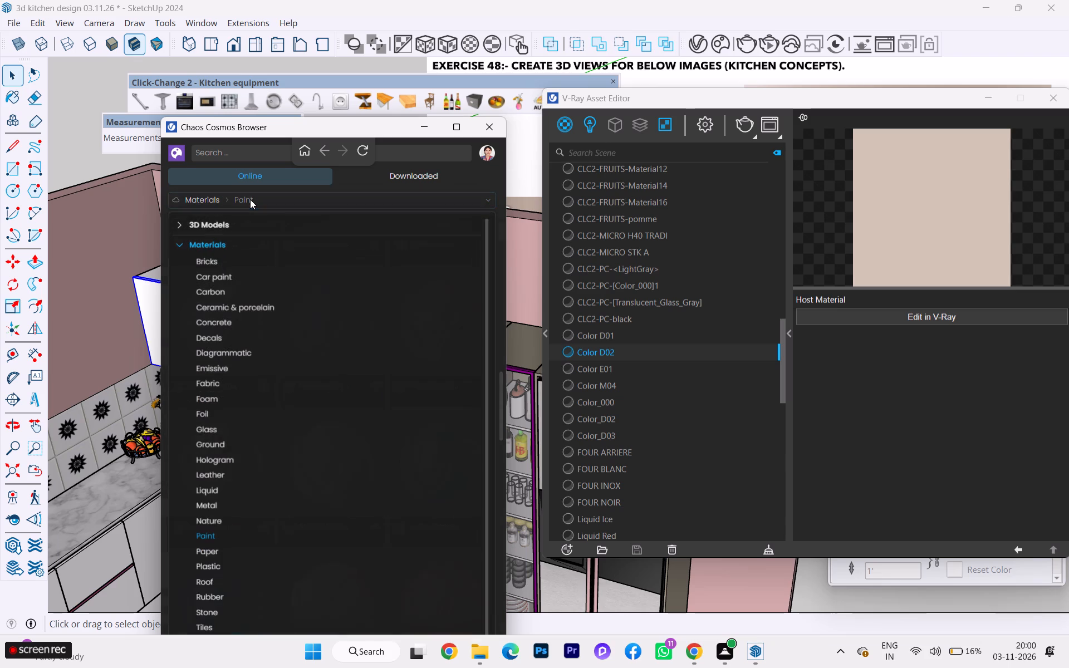
{"action": "scroll", "coordinate": [231, 284], "scroll_direction": "down", "scroll_amount": 3}
{"action": "scroll", "coordinate": [261, 390], "scroll_direction": "down", "scroll_amount": 2}
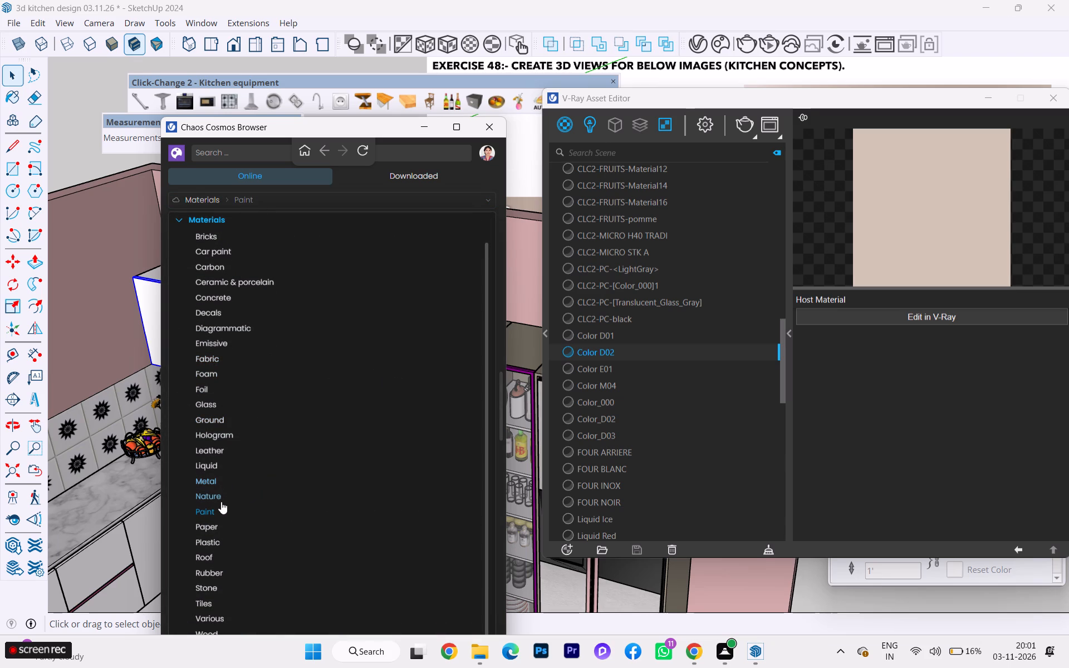
{"action": "scroll", "coordinate": [217, 515], "scroll_direction": "down", "scroll_amount": 3}
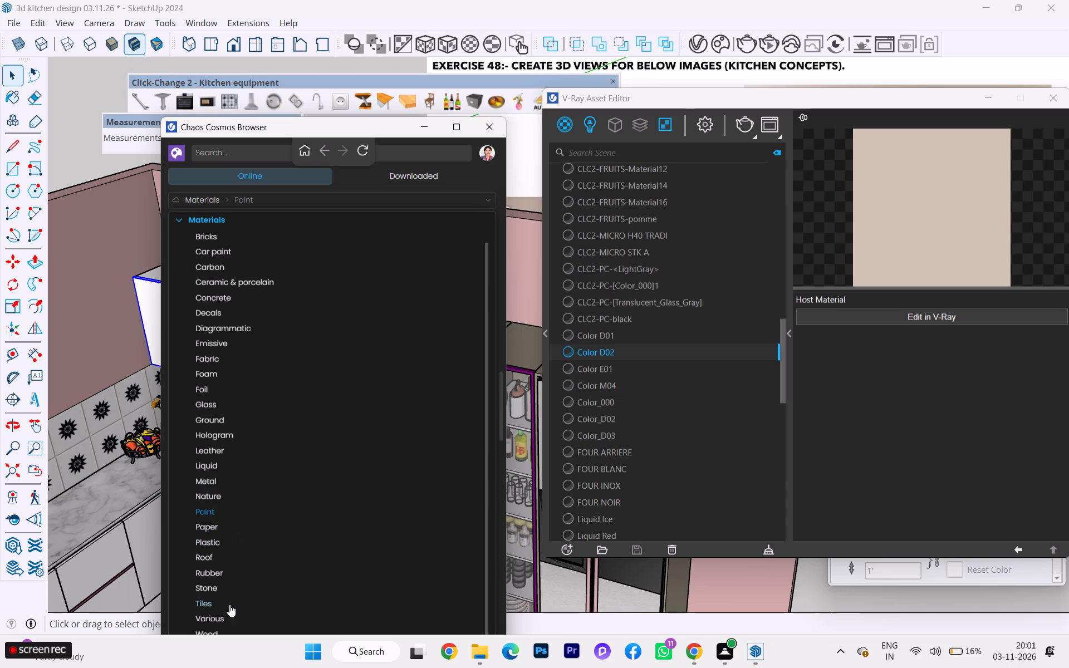
{"action": "left_click", "coordinate": [207, 632]}
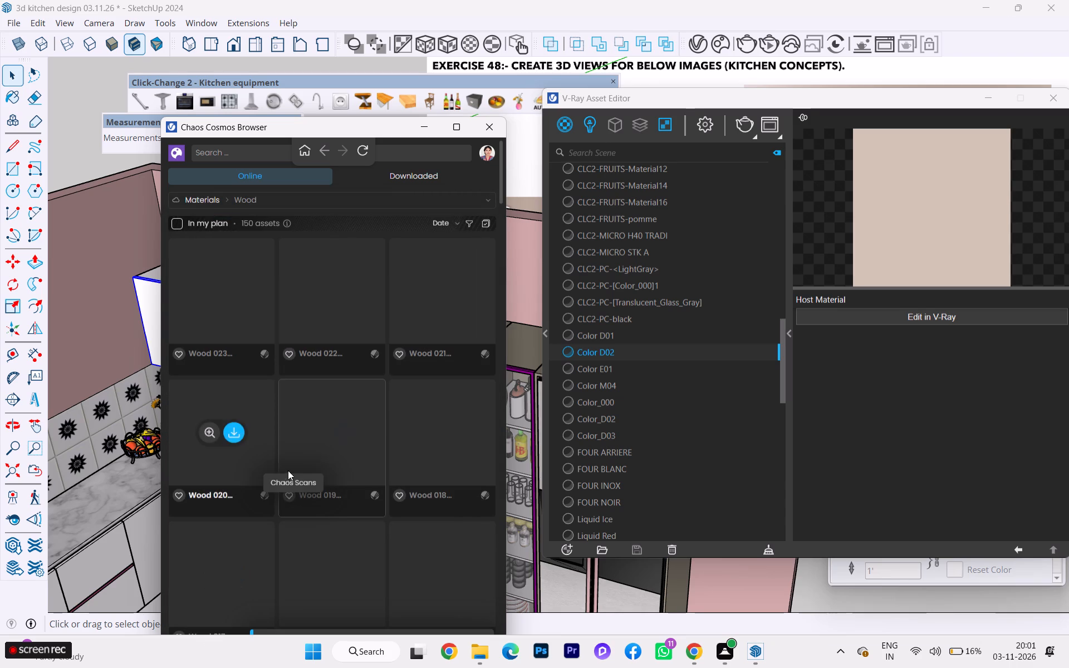
Examine the wood materials, comparing matte, gloss, light and dark finishes for the kitchen cabinets.
{"action": "scroll", "coordinate": [294, 343], "scroll_direction": "up", "scroll_amount": 1}
{"action": "scroll", "coordinate": [294, 343], "scroll_direction": "down", "scroll_amount": 2}
{"action": "scroll", "coordinate": [294, 343], "scroll_direction": "up", "scroll_amount": 5}
{"action": "scroll", "coordinate": [294, 343], "scroll_direction": "down", "scroll_amount": 4}
{"action": "scroll", "coordinate": [294, 343], "scroll_direction": "up", "scroll_amount": 1}
{"action": "scroll", "coordinate": [321, 383], "scroll_direction": "down", "scroll_amount": 2}
{"action": "scroll", "coordinate": [327, 392], "scroll_direction": "up", "scroll_amount": 4}
{"action": "scroll", "coordinate": [330, 395], "scroll_direction": "down", "scroll_amount": 3}
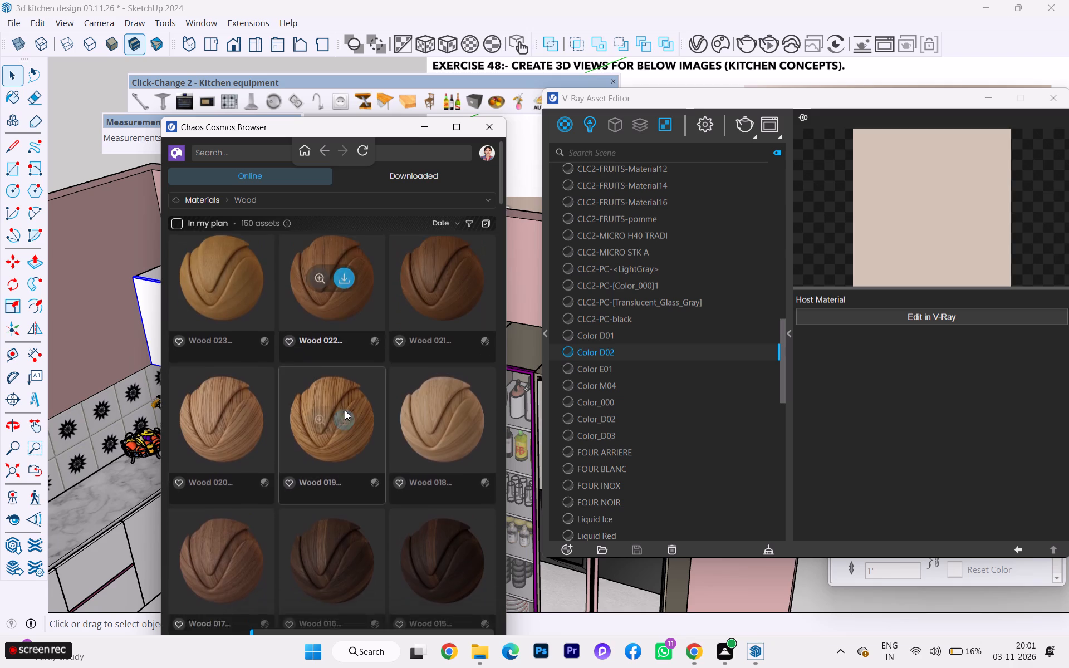
{"action": "scroll", "coordinate": [345, 410], "scroll_direction": "down", "scroll_amount": 2}
{"action": "scroll", "coordinate": [392, 430], "scroll_direction": "up", "scroll_amount": 3}
{"action": "scroll", "coordinate": [392, 430], "scroll_direction": "down", "scroll_amount": 7}
{"action": "scroll", "coordinate": [395, 436], "scroll_direction": "up", "scroll_amount": 1}
{"action": "scroll", "coordinate": [396, 439], "scroll_direction": "down", "scroll_amount": 1}
{"action": "scroll", "coordinate": [398, 444], "scroll_direction": "up", "scroll_amount": 2}
{"action": "scroll", "coordinate": [399, 447], "scroll_direction": "down", "scroll_amount": 2}
{"action": "scroll", "coordinate": [399, 448], "scroll_direction": "up", "scroll_amount": 3}
{"action": "scroll", "coordinate": [399, 450], "scroll_direction": "down", "scroll_amount": 5}
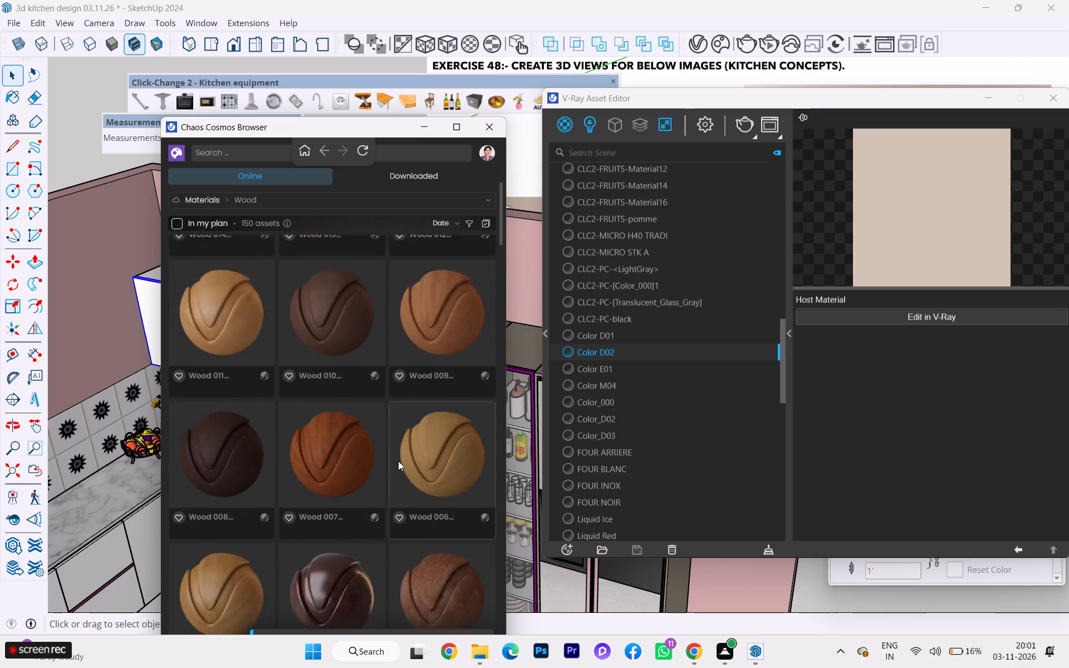
{"action": "scroll", "coordinate": [284, 514], "scroll_direction": "down", "scroll_amount": 1}
{"action": "scroll", "coordinate": [283, 514], "scroll_direction": "up", "scroll_amount": 1}
{"action": "scroll", "coordinate": [283, 513], "scroll_direction": "down", "scroll_amount": 1}
{"action": "scroll", "coordinate": [283, 513], "scroll_direction": "up", "scroll_amount": 2}
{"action": "scroll", "coordinate": [282, 513], "scroll_direction": "down", "scroll_amount": 10}
{"action": "scroll", "coordinate": [294, 499], "scroll_direction": "up", "scroll_amount": 1}
{"action": "scroll", "coordinate": [294, 499], "scroll_direction": "down", "scroll_amount": 1}
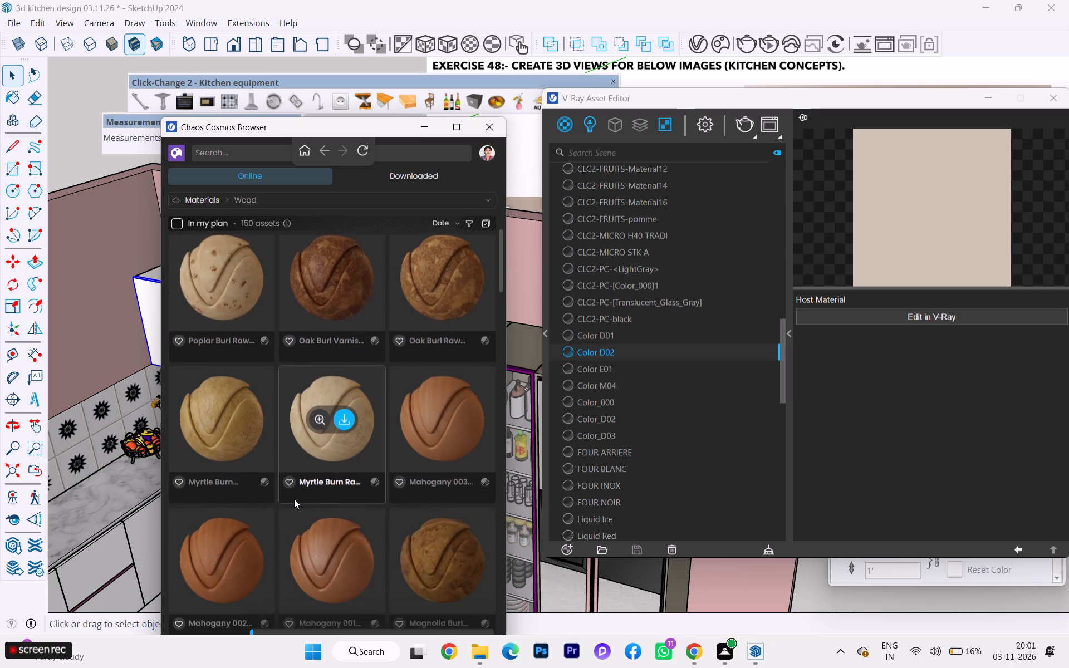
{"action": "scroll", "coordinate": [295, 499], "scroll_direction": "down", "scroll_amount": 3}
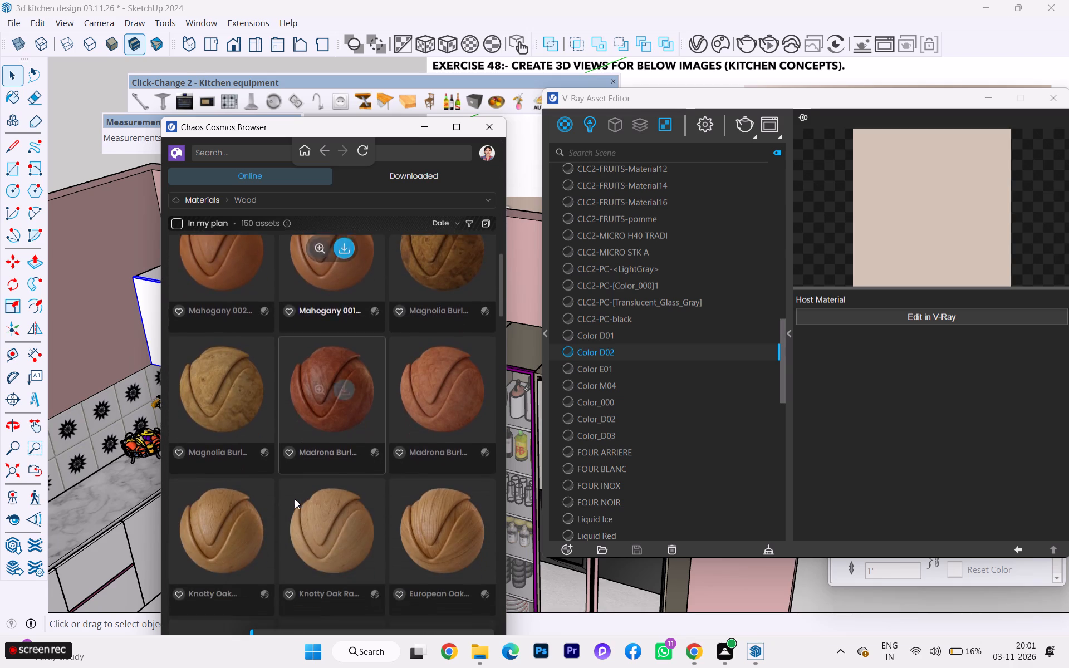
{"action": "scroll", "coordinate": [295, 499], "scroll_direction": "down", "scroll_amount": 1}
{"action": "scroll", "coordinate": [295, 499], "scroll_direction": "up", "scroll_amount": 2}
{"action": "scroll", "coordinate": [295, 499], "scroll_direction": "down", "scroll_amount": 7}
{"action": "scroll", "coordinate": [330, 483], "scroll_direction": "up", "scroll_amount": 1}
{"action": "scroll", "coordinate": [330, 483], "scroll_direction": "down", "scroll_amount": 3}
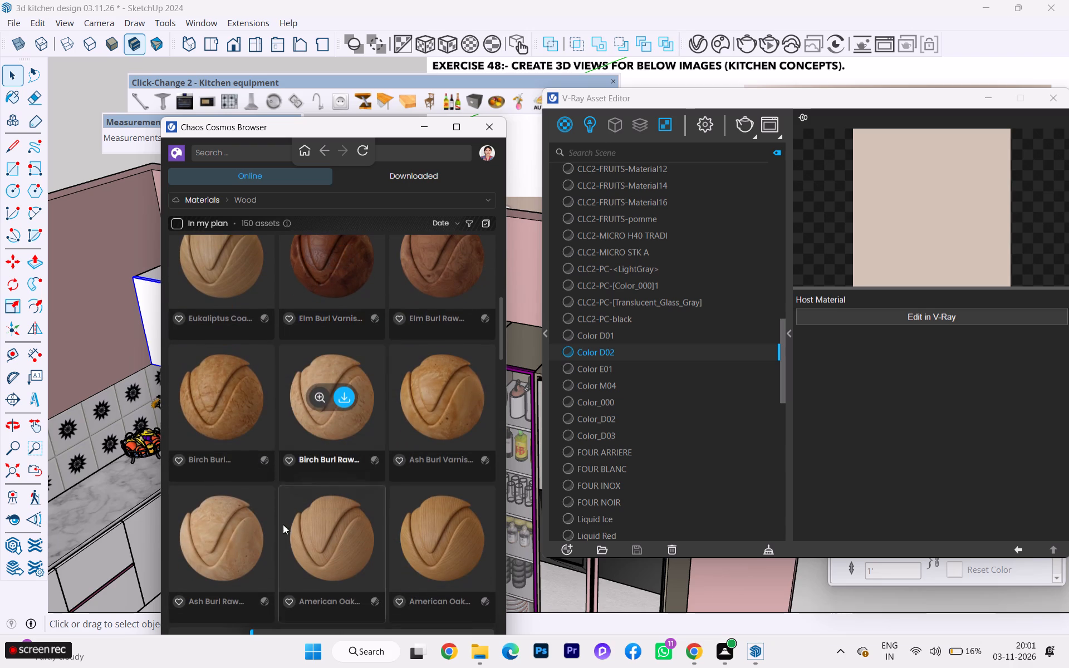
{"action": "scroll", "coordinate": [234, 549], "scroll_direction": "down", "scroll_amount": 8}
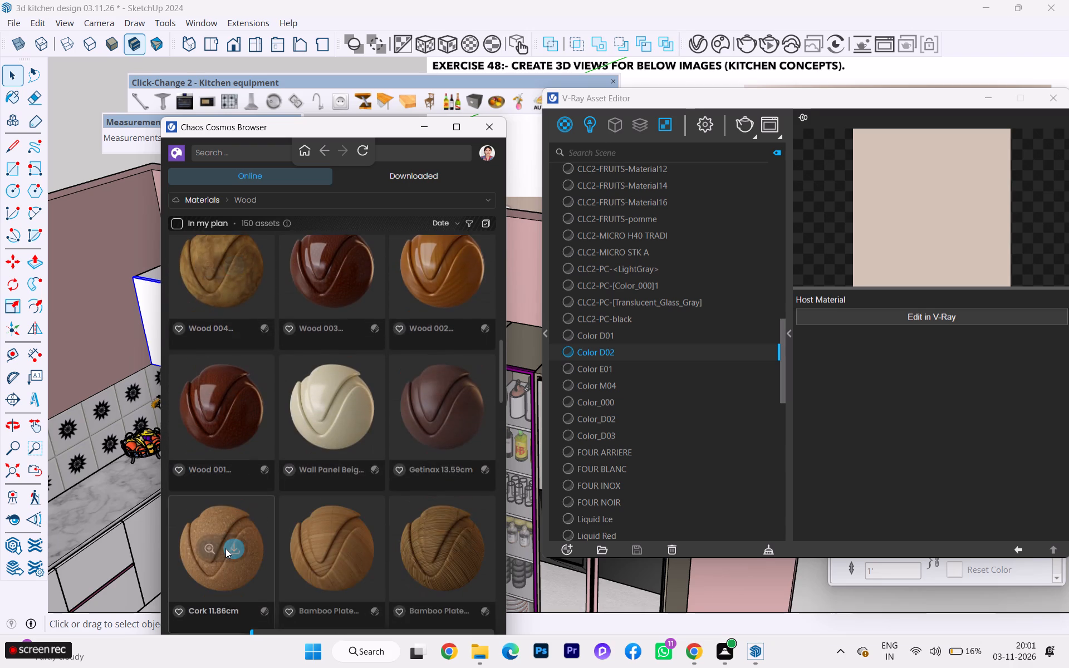
{"action": "scroll", "coordinate": [225, 548], "scroll_direction": "down", "scroll_amount": 7}
{"action": "scroll", "coordinate": [225, 548], "scroll_direction": "up", "scroll_amount": 2}
{"action": "scroll", "coordinate": [225, 548], "scroll_direction": "down", "scroll_amount": 3}
{"action": "scroll", "coordinate": [225, 548], "scroll_direction": "up", "scroll_amount": 1}
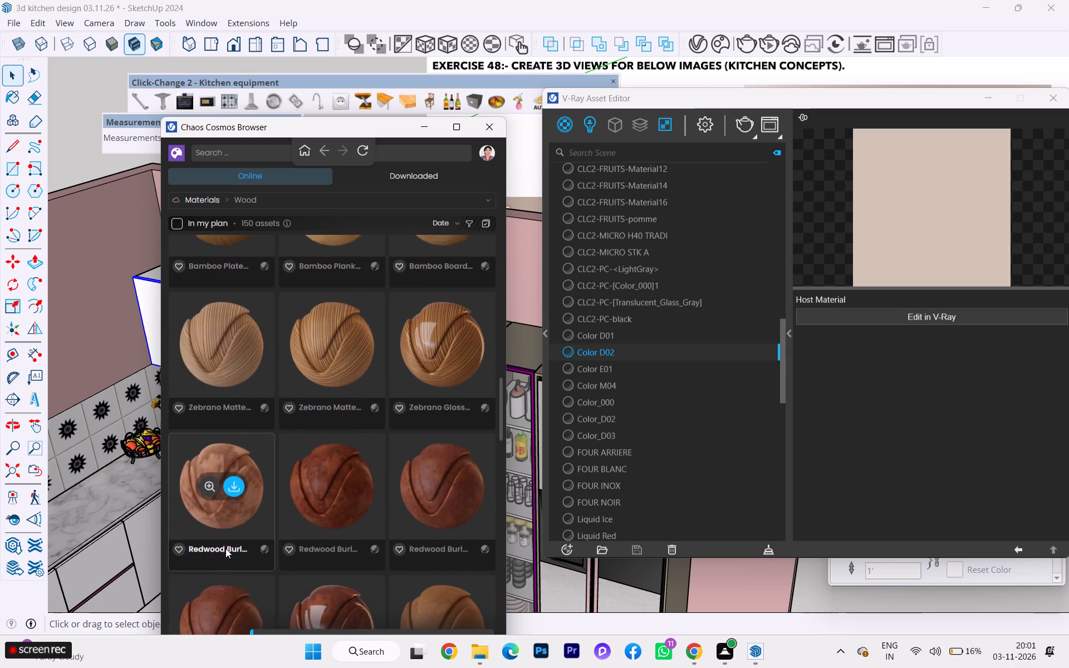
{"action": "scroll", "coordinate": [225, 548], "scroll_direction": "down", "scroll_amount": 2}
{"action": "scroll", "coordinate": [225, 548], "scroll_direction": "up", "scroll_amount": 1}
{"action": "scroll", "coordinate": [225, 548], "scroll_direction": "down", "scroll_amount": 9}
{"action": "scroll", "coordinate": [225, 548], "scroll_direction": "up", "scroll_amount": 2}
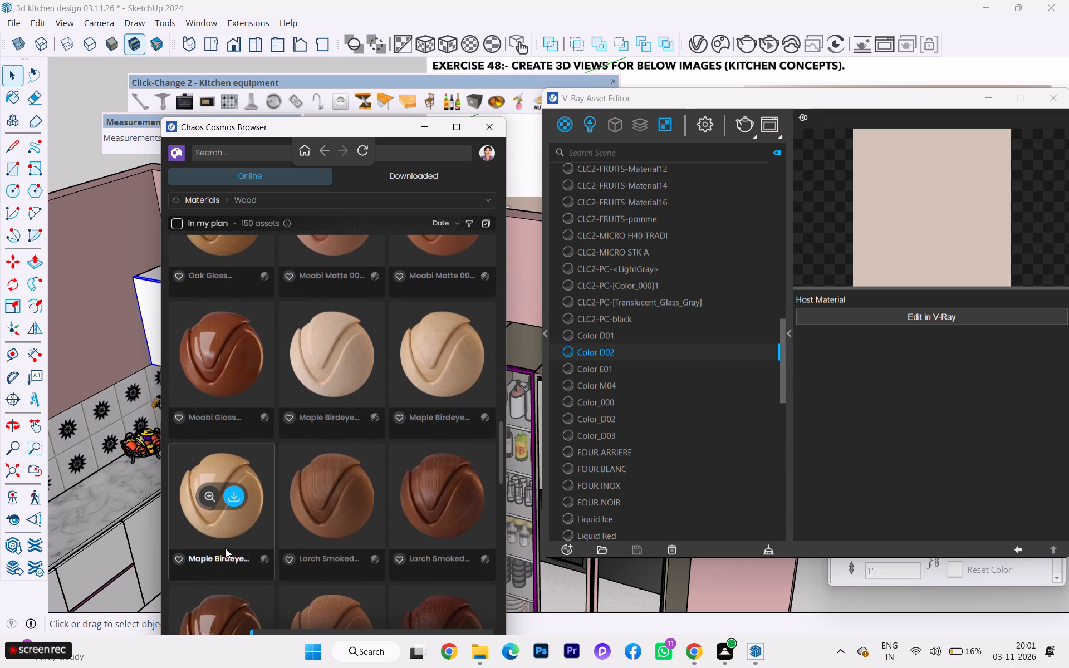
{"action": "scroll", "coordinate": [244, 507], "scroll_direction": "down", "scroll_amount": 6}
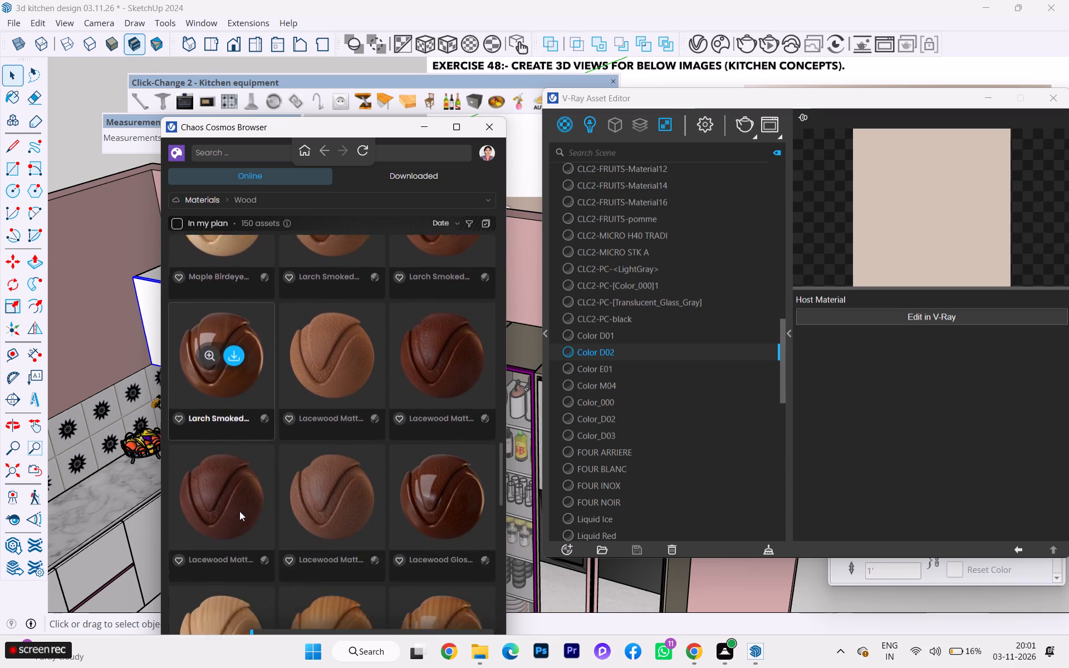
{"action": "scroll", "coordinate": [239, 511], "scroll_direction": "down", "scroll_amount": 5}
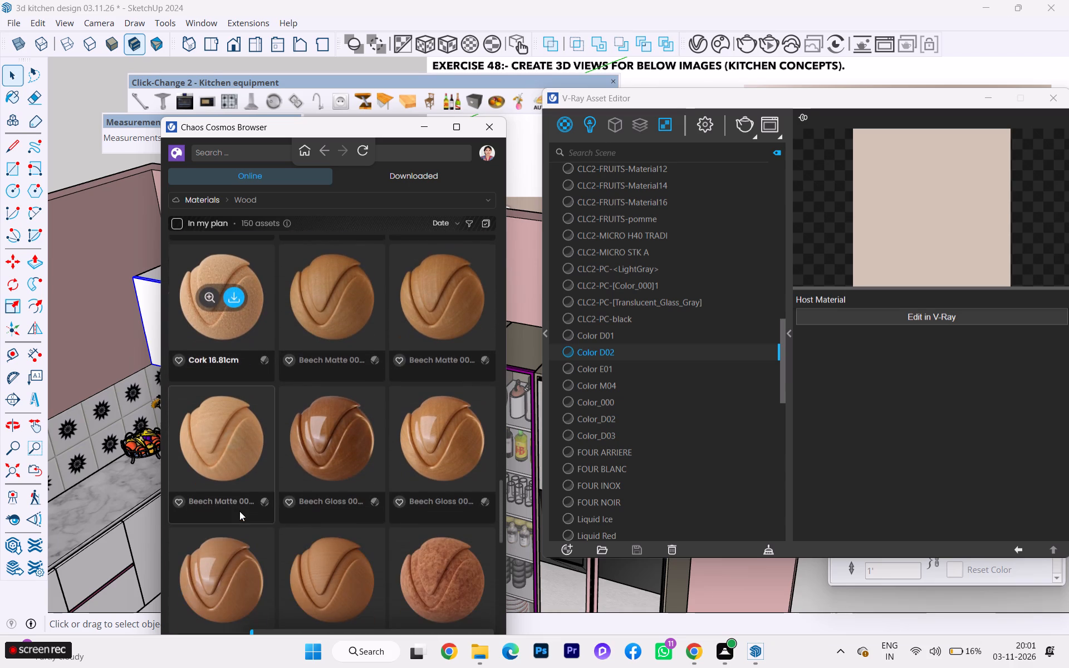
{"action": "scroll", "coordinate": [239, 511], "scroll_direction": "down", "scroll_amount": 3}
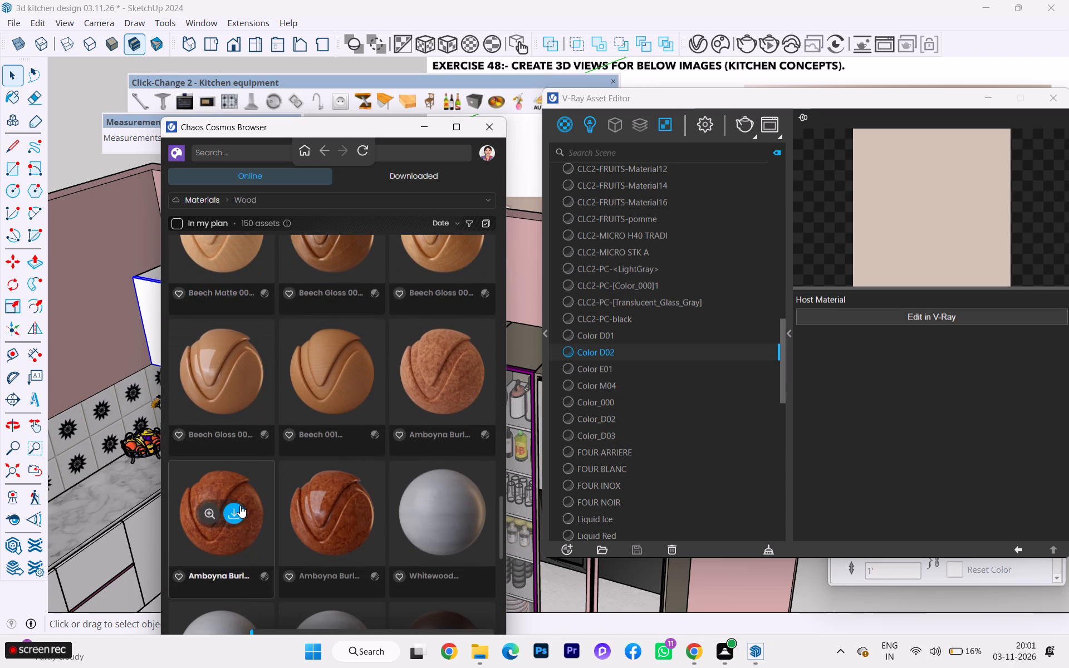
{"action": "scroll", "coordinate": [347, 399], "scroll_direction": "down", "scroll_amount": 3}
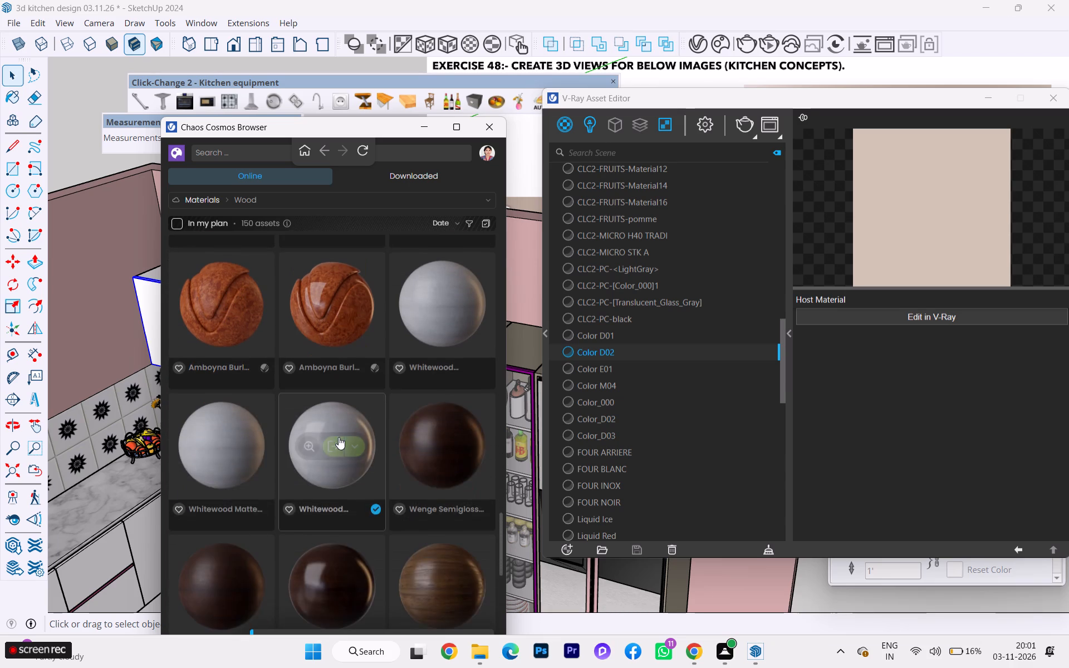
{"action": "scroll", "coordinate": [339, 441], "scroll_direction": "down", "scroll_amount": 8}
{"action": "scroll", "coordinate": [339, 445], "scroll_direction": "up", "scroll_amount": 2}
{"action": "scroll", "coordinate": [339, 445], "scroll_direction": "down", "scroll_amount": 8}
{"action": "scroll", "coordinate": [336, 458], "scroll_direction": "up", "scroll_amount": 3}
{"action": "scroll", "coordinate": [336, 458], "scroll_direction": "down", "scroll_amount": 4}
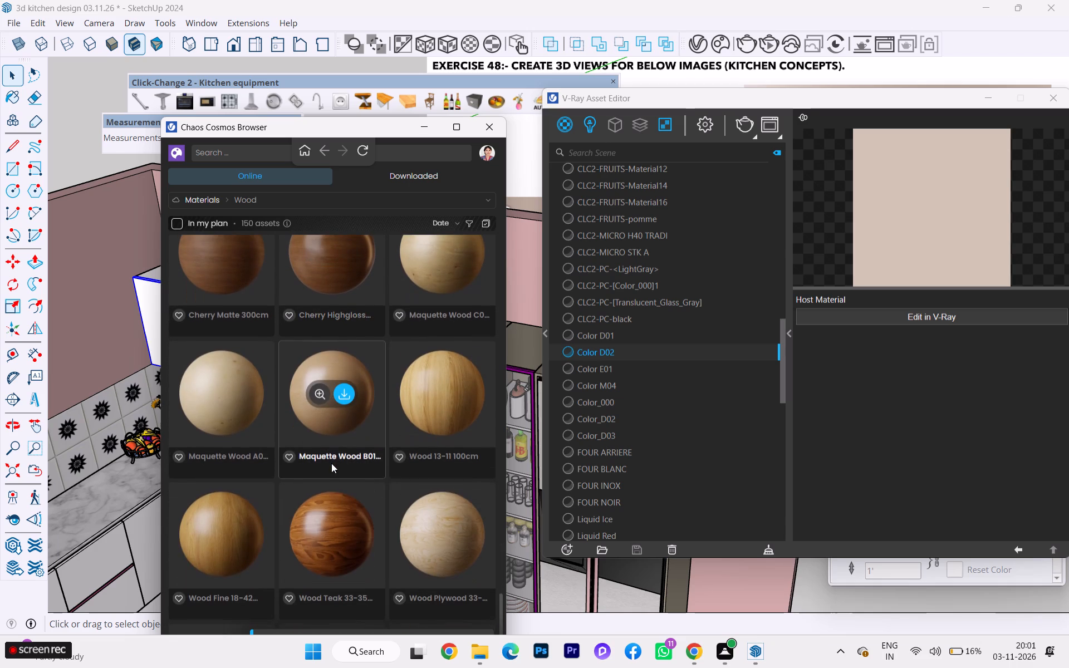
{"action": "scroll", "coordinate": [363, 460], "scroll_direction": "down", "scroll_amount": 3}
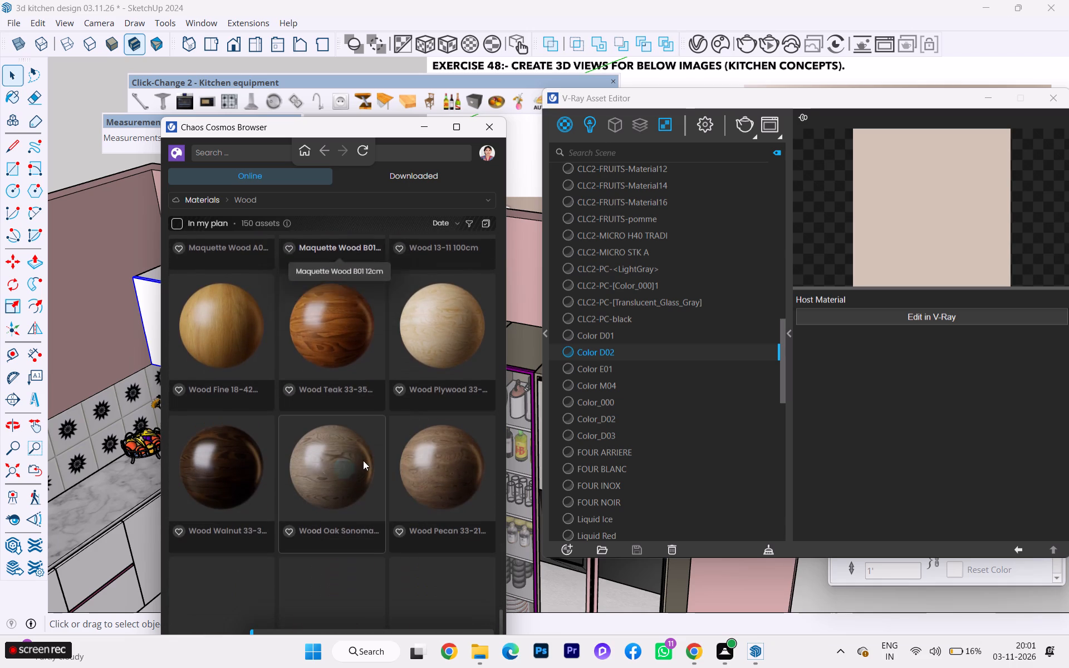
{"action": "scroll", "coordinate": [363, 460], "scroll_direction": "down", "scroll_amount": 3}
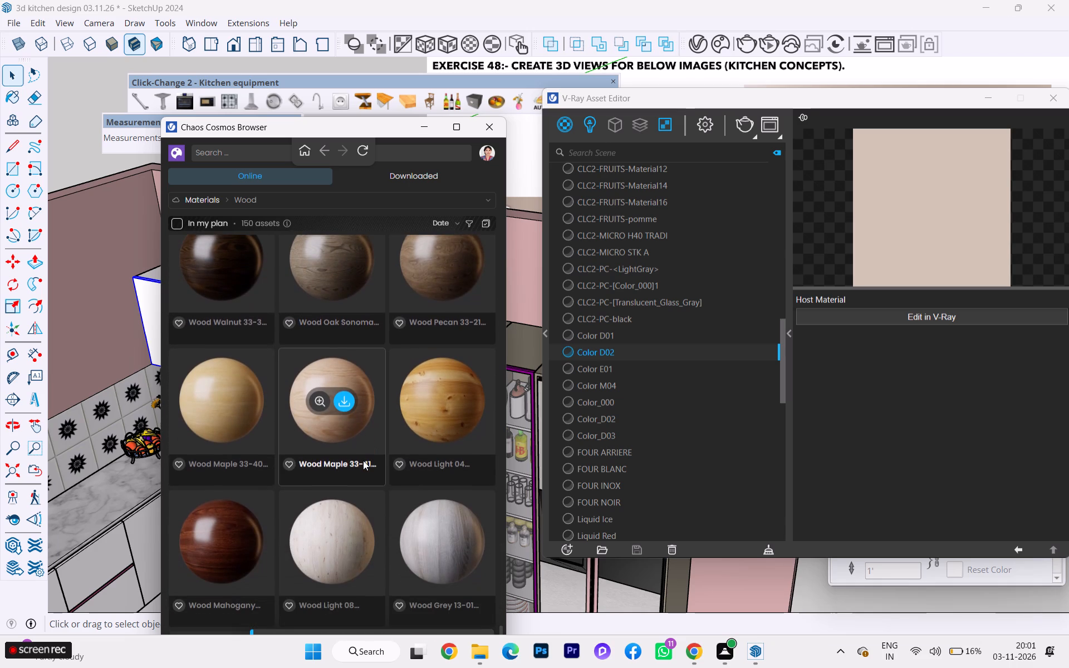
{"action": "scroll", "coordinate": [363, 460], "scroll_direction": "down", "scroll_amount": 2}
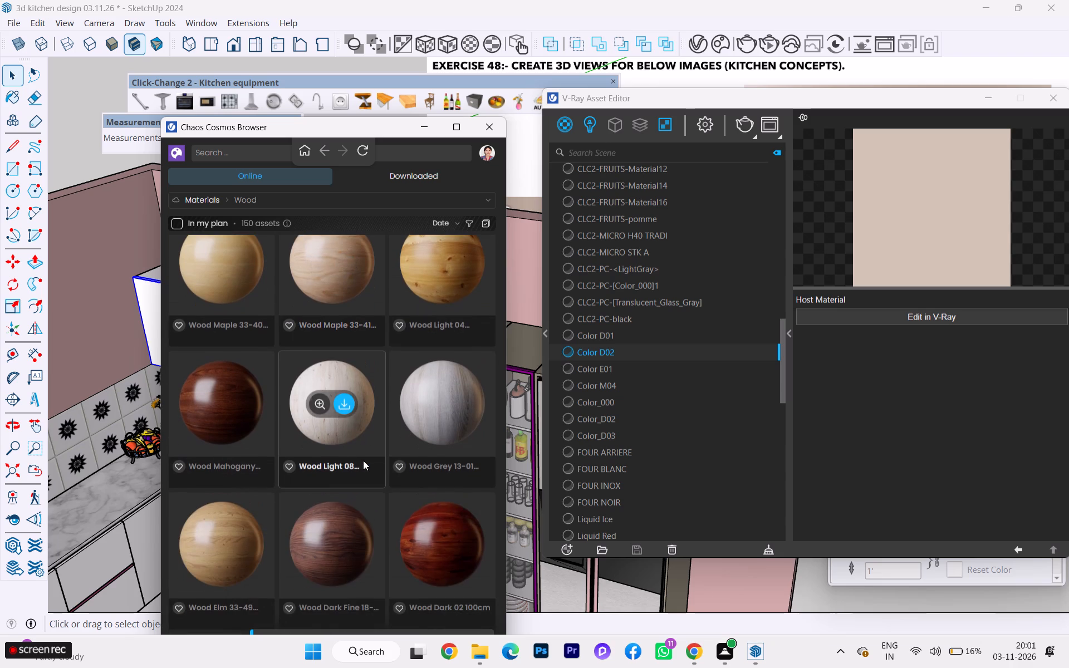
{"action": "scroll", "coordinate": [363, 460], "scroll_direction": "down", "scroll_amount": 3}
{"action": "scroll", "coordinate": [363, 460], "scroll_direction": "up", "scroll_amount": 1}
{"action": "scroll", "coordinate": [363, 460], "scroll_direction": "down", "scroll_amount": 3}
{"action": "scroll", "coordinate": [363, 460], "scroll_direction": "up", "scroll_amount": 1}
{"action": "scroll", "coordinate": [363, 460], "scroll_direction": "down", "scroll_amount": 3}
{"action": "scroll", "coordinate": [363, 460], "scroll_direction": "up", "scroll_amount": 1}
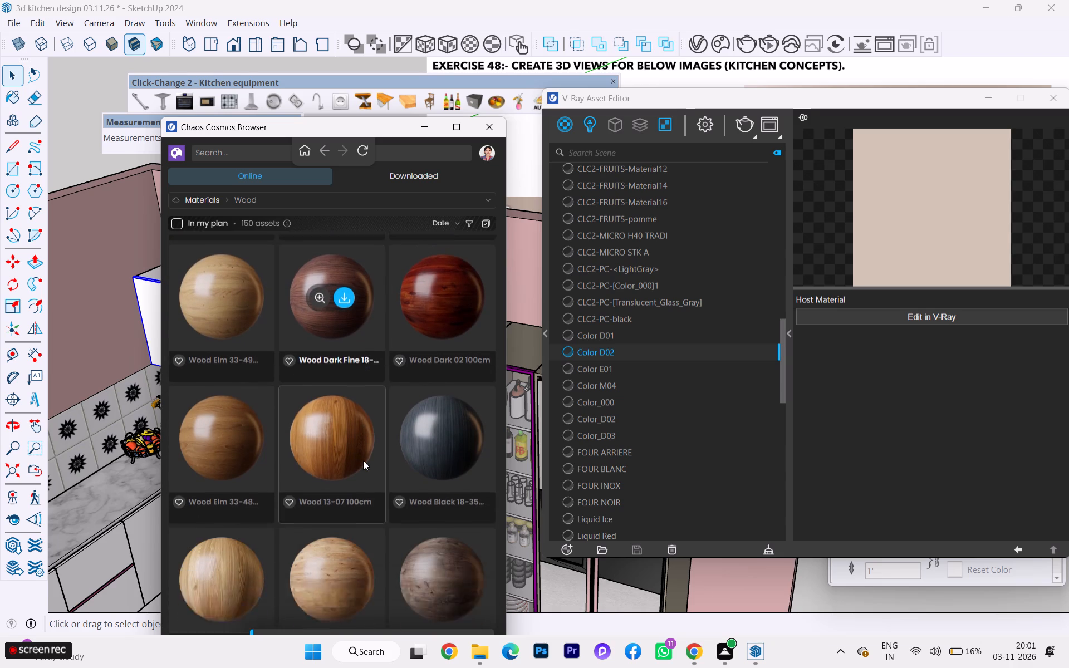
{"action": "scroll", "coordinate": [312, 464], "scroll_direction": "down", "scroll_amount": 9}
{"action": "scroll", "coordinate": [231, 462], "scroll_direction": "down", "scroll_amount": 2}
{"action": "scroll", "coordinate": [231, 462], "scroll_direction": "up", "scroll_amount": 3}
{"action": "scroll", "coordinate": [231, 462], "scroll_direction": "down", "scroll_amount": 2}
{"action": "scroll", "coordinate": [245, 449], "scroll_direction": "up", "scroll_amount": 6}
{"action": "scroll", "coordinate": [245, 449], "scroll_direction": "down", "scroll_amount": 1}
{"action": "scroll", "coordinate": [245, 449], "scroll_direction": "up", "scroll_amount": 5}
{"action": "scroll", "coordinate": [245, 449], "scroll_direction": "down", "scroll_amount": 1}
{"action": "scroll", "coordinate": [245, 449], "scroll_direction": "up", "scroll_amount": 6}
{"action": "scroll", "coordinate": [245, 449], "scroll_direction": "down", "scroll_amount": 1}
{"action": "scroll", "coordinate": [245, 449], "scroll_direction": "up", "scroll_amount": 4}
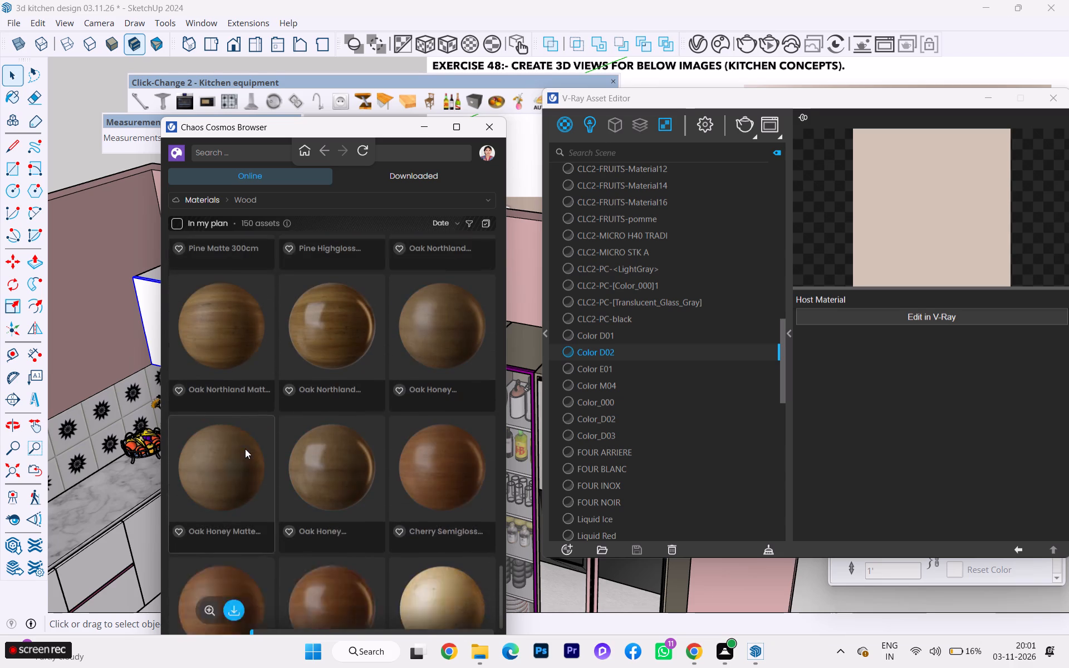
{"action": "scroll", "coordinate": [245, 449], "scroll_direction": "down", "scroll_amount": 2}
{"action": "scroll", "coordinate": [245, 449], "scroll_direction": "up", "scroll_amount": 2}
{"action": "scroll", "coordinate": [245, 449], "scroll_direction": "down", "scroll_amount": 1}
{"action": "scroll", "coordinate": [245, 449], "scroll_direction": "up", "scroll_amount": 2}
{"action": "scroll", "coordinate": [245, 449], "scroll_direction": "down", "scroll_amount": 1}
{"action": "scroll", "coordinate": [245, 449], "scroll_direction": "up", "scroll_amount": 9}
{"action": "scroll", "coordinate": [245, 449], "scroll_direction": "down", "scroll_amount": 1}
{"action": "scroll", "coordinate": [245, 449], "scroll_direction": "up", "scroll_amount": 4}
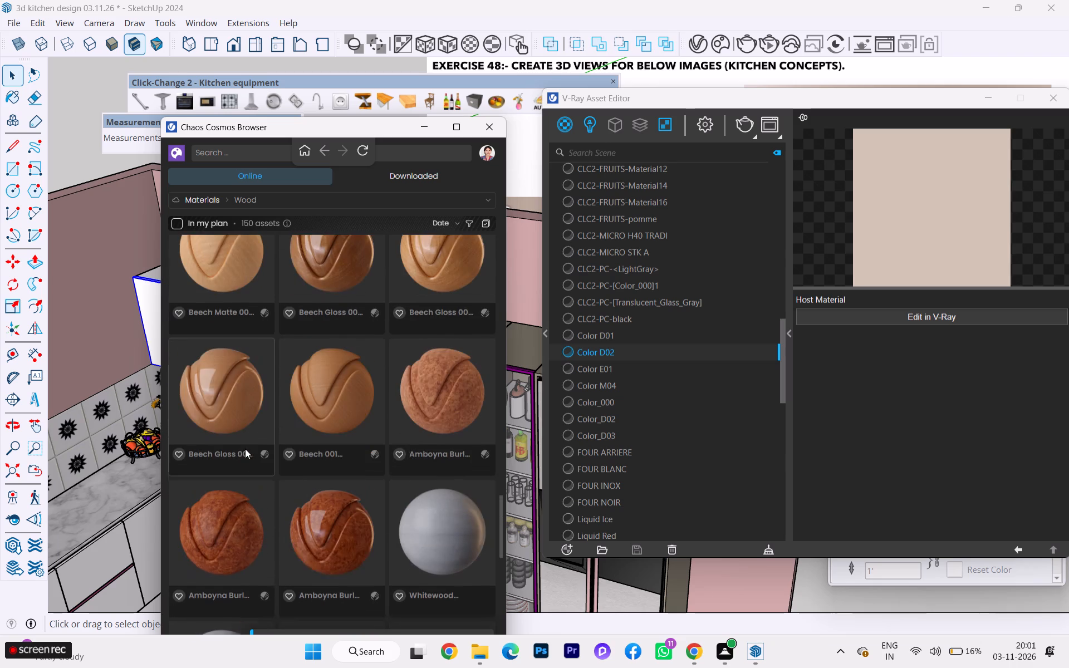
{"action": "scroll", "coordinate": [245, 449], "scroll_direction": "up", "scroll_amount": 6}
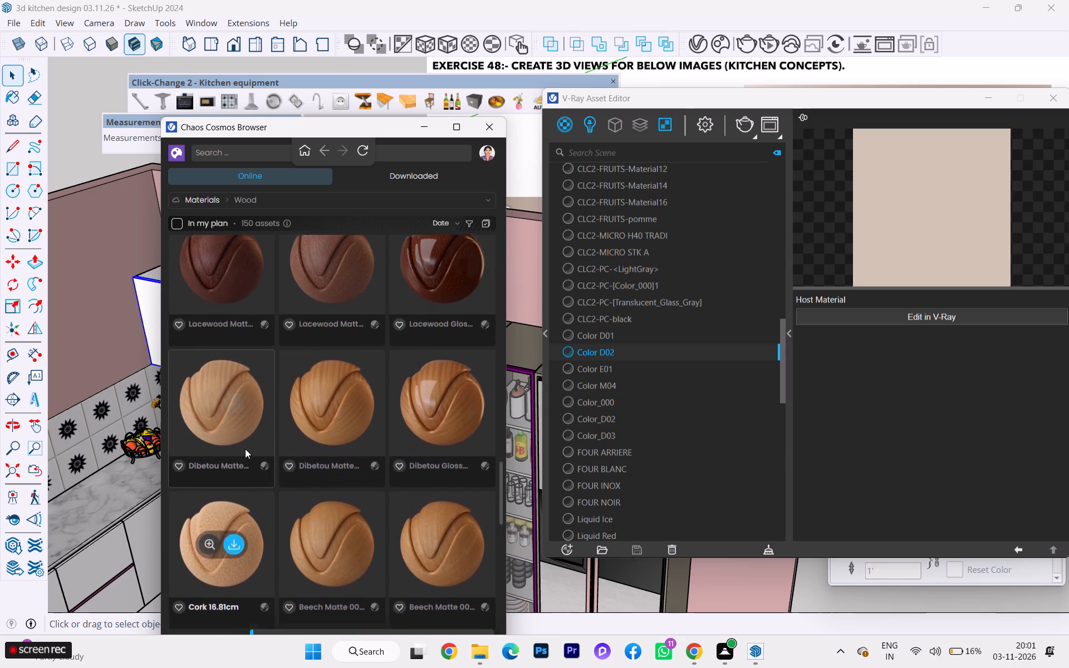
{"action": "scroll", "coordinate": [245, 449], "scroll_direction": "down", "scroll_amount": 3}
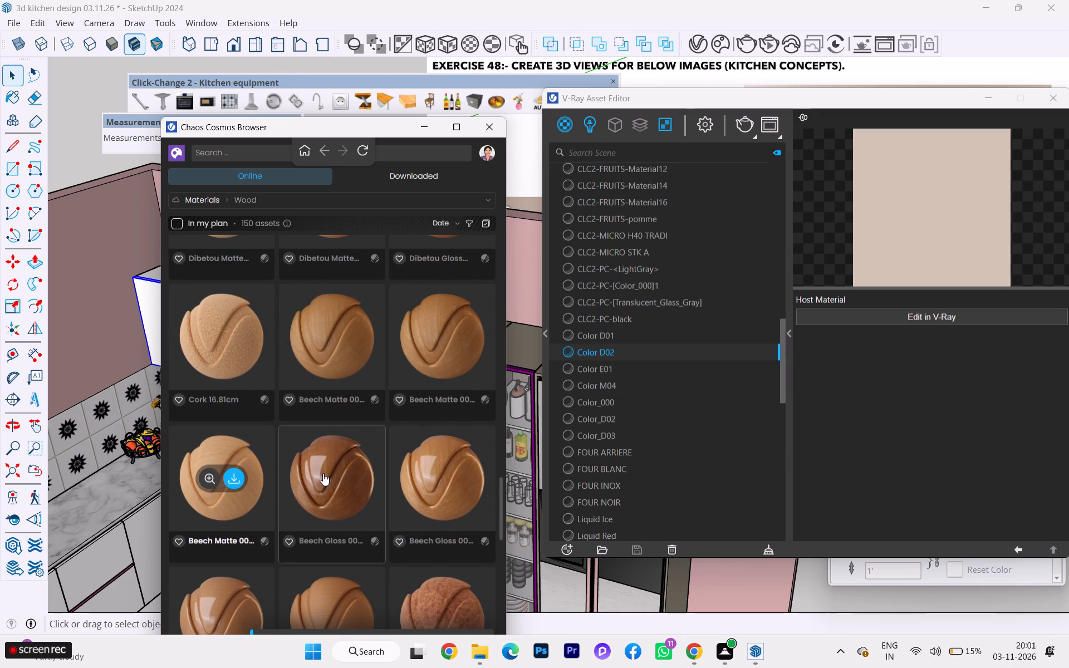
Download the Beech Gloss 002 14.3cm wood material and import it into the scene's V-Ray materials.
{"action": "left_click", "coordinate": [452, 474]}
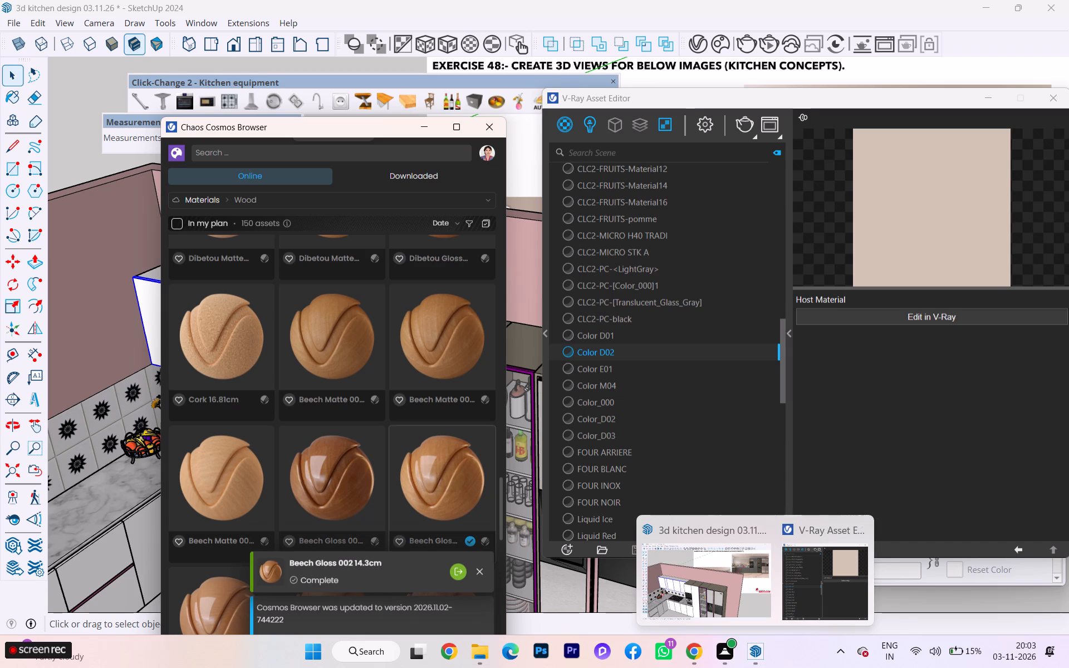
{"action": "left_click", "coordinate": [442, 479]}
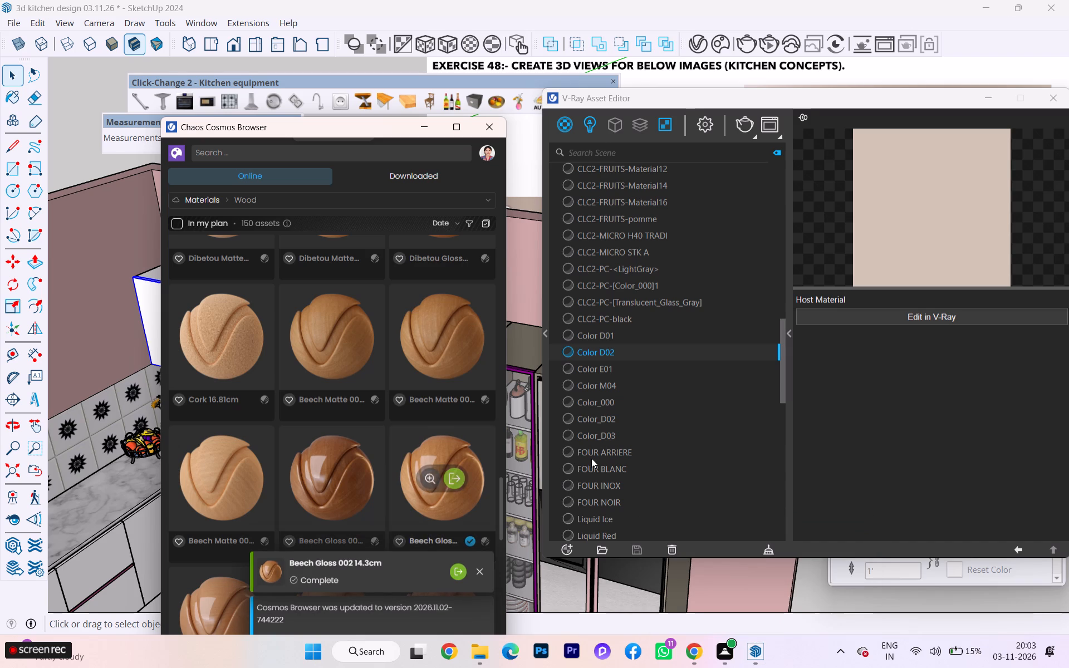
{"action": "left_click", "coordinate": [472, 473]}
{"action": "left_click", "coordinate": [457, 478]}
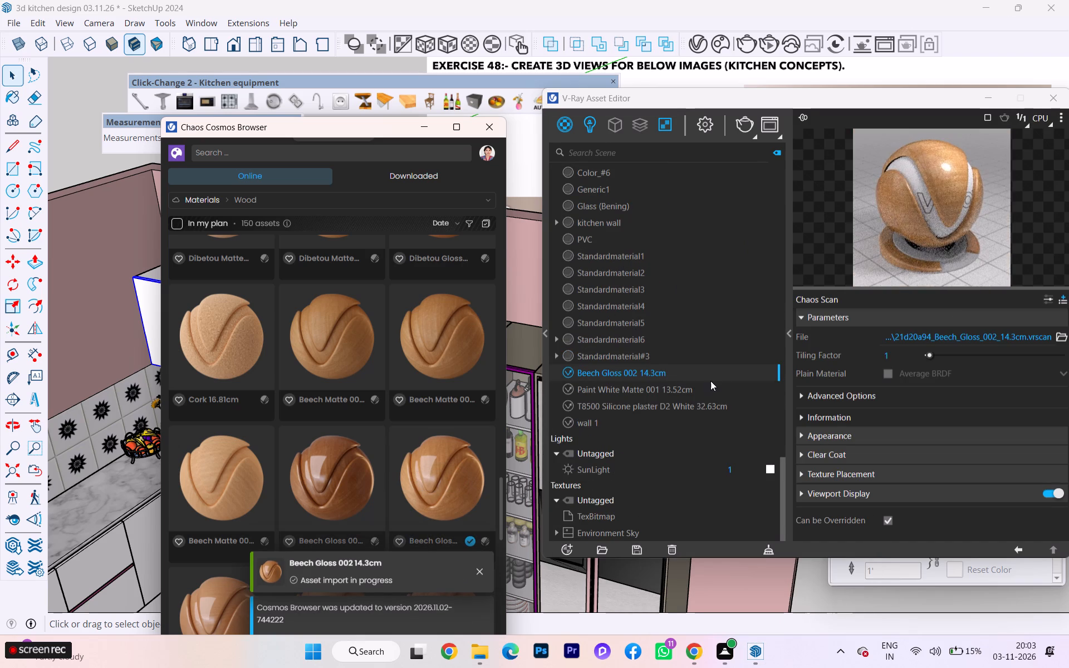
Rename the imported Beech Gloss 002 14.3cm material as "cupboard upper".
{"action": "right_click", "coordinate": [718, 375]}
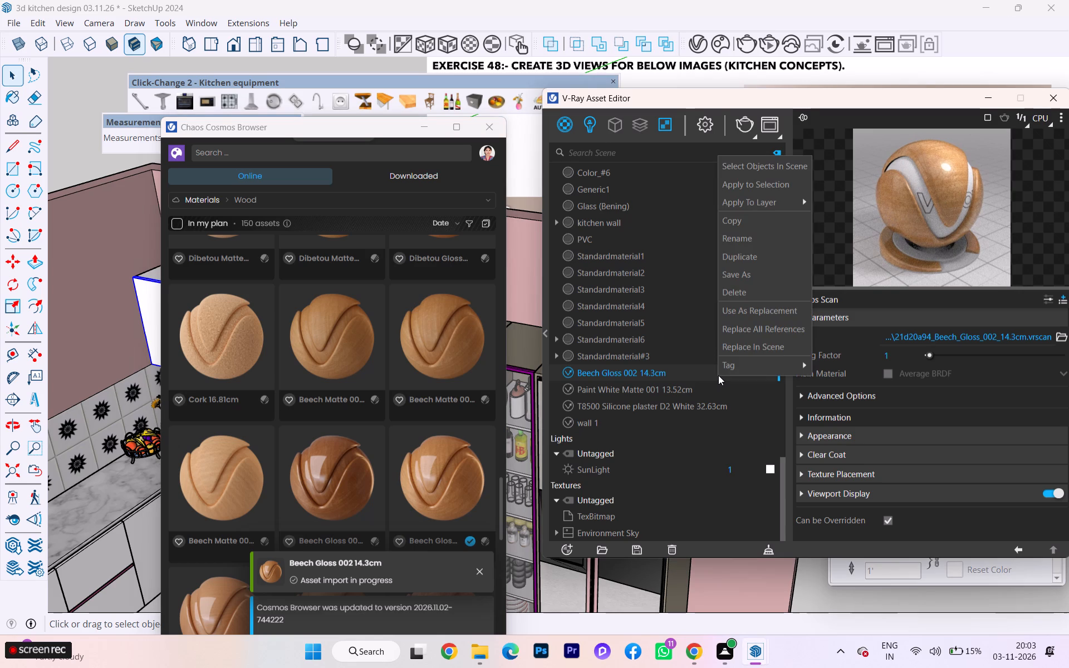
{"action": "left_click", "coordinate": [742, 235]}
{"action": "key", "text": "BackSpace"}
{"action": "key", "text": "BackSpace"}
{"action": "key", "text": "BackSpace"}
{"action": "key", "text": "BackSpace"}
{"action": "key", "text": "BackSpace"}
{"action": "key", "text": "BackSpace"}
{"action": "key", "text": "BackSpace"}
{"action": "key", "text": "BackSpace"}
{"action": "key", "text": "BackSpace"}
{"action": "key", "text": "BackSpace"}
{"action": "key", "text": "BackSpace"}
{"action": "key", "text": "BackSpace"}
{"action": "key", "text": "BackSpace"}
{"action": "key", "text": "BackSpace"}
{"action": "key", "text": "BackSpace"}
{"action": "key", "text": "BackSpace"}
{"action": "key", "text": "BackSpace"}
{"action": "key", "text": "BackSpace"}
{"action": "key", "text": "BackSpace"}
{"action": "key", "text": "BackSpace"}
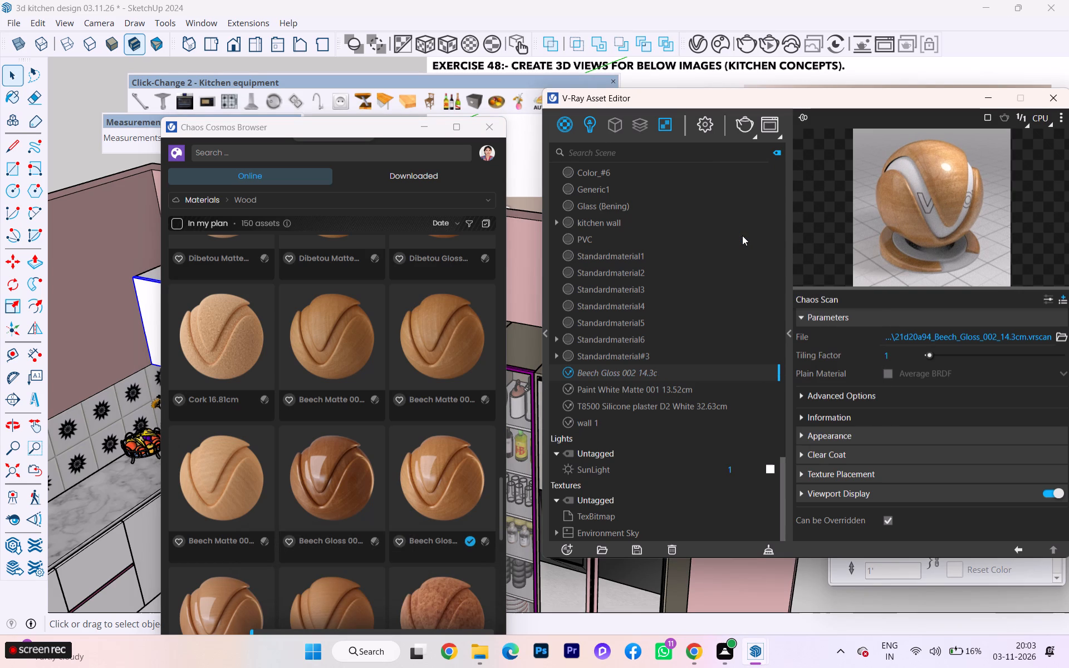
{"action": "type", "text": "cupboard upper"}
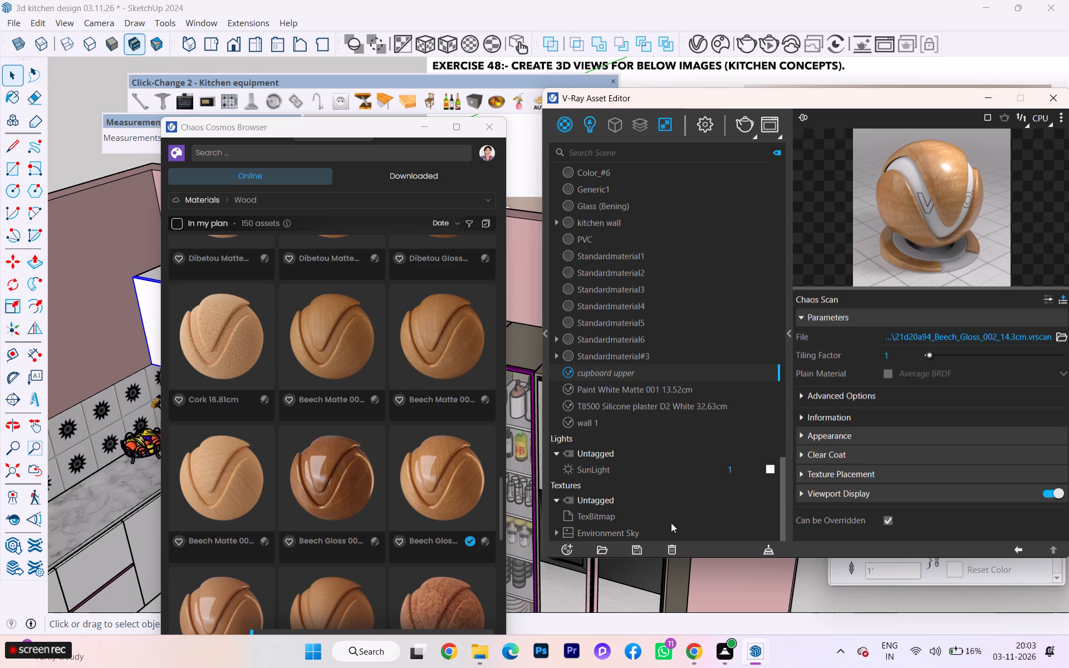
{"action": "left_click", "coordinate": [739, 568]}
Minimize the Cosmos browser and apply the cupboard upper material to the upper cabinet group above the hob.
{"action": "left_click", "coordinate": [429, 131]}
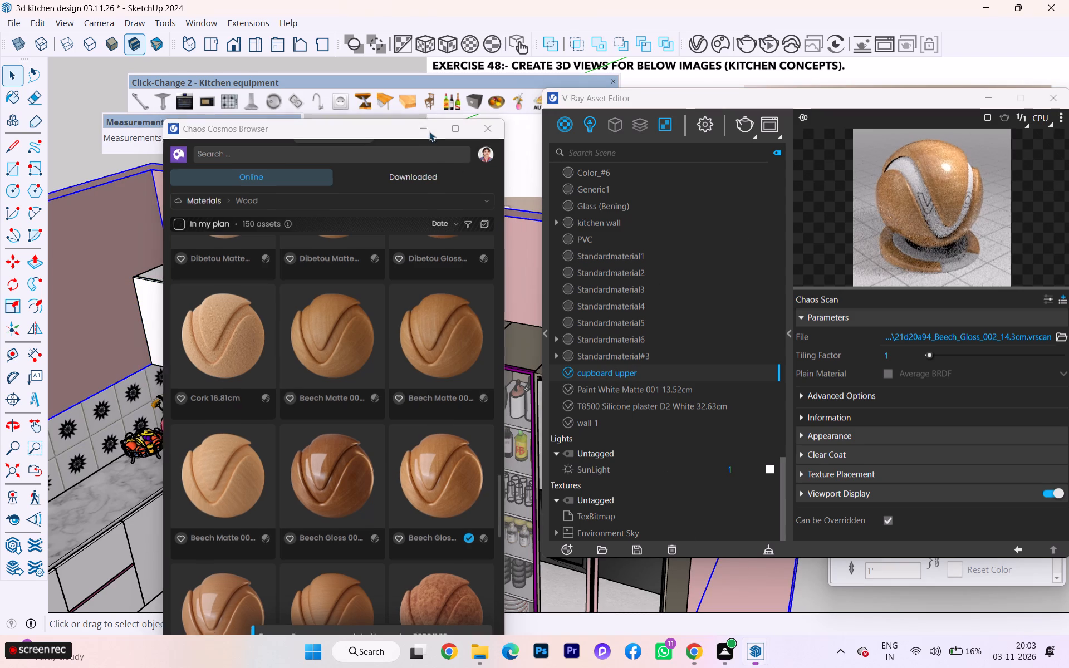
{"action": "scroll", "coordinate": [279, 416], "scroll_direction": "down", "scroll_amount": 1}
{"action": "left_click", "coordinate": [273, 374]}
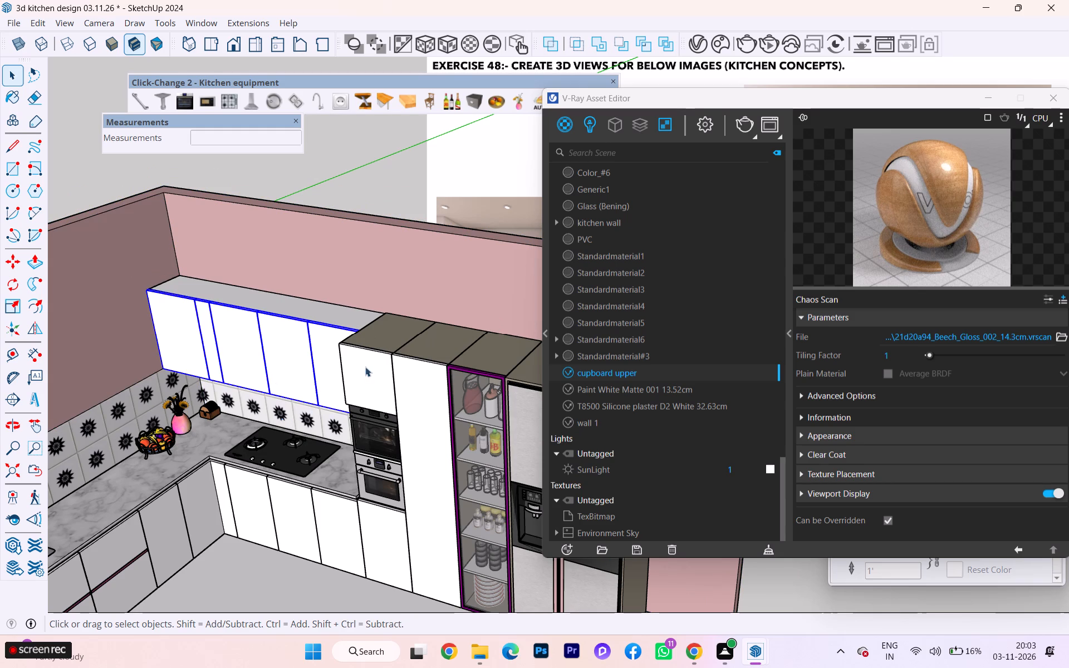
{"action": "right_click", "coordinate": [665, 374]}
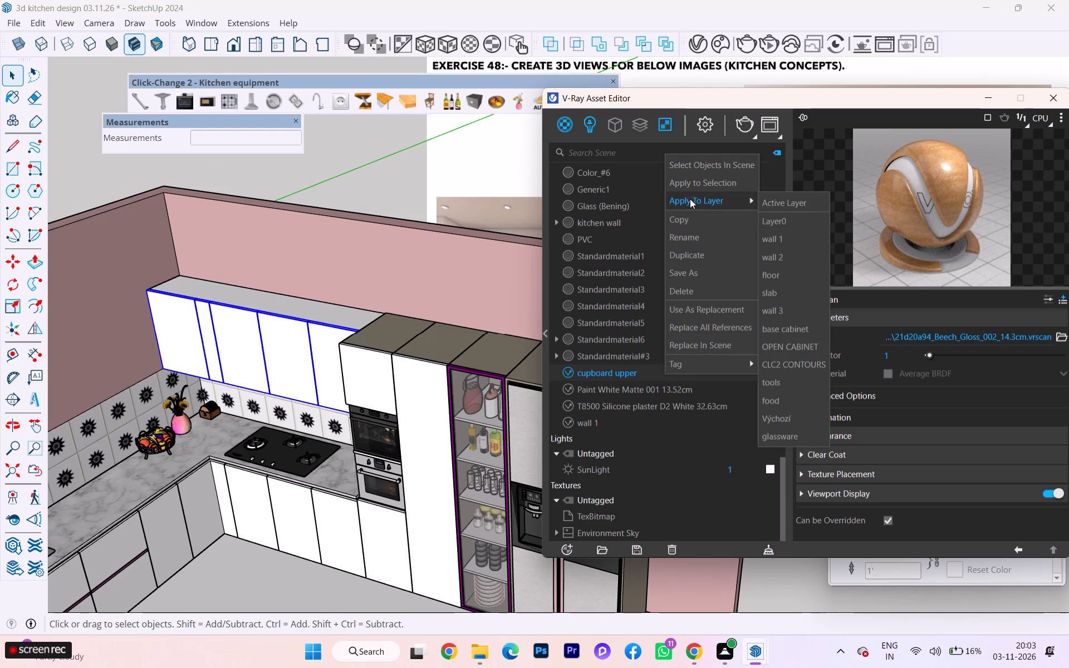
{"action": "left_click", "coordinate": [685, 183]}
Open the upper cabinet group for editing and apply the cupboard upper material to the door face above the hob.
{"action": "scroll", "coordinate": [286, 355], "scroll_direction": "up", "scroll_amount": 3}
{"action": "double_click", "coordinate": [286, 354]}
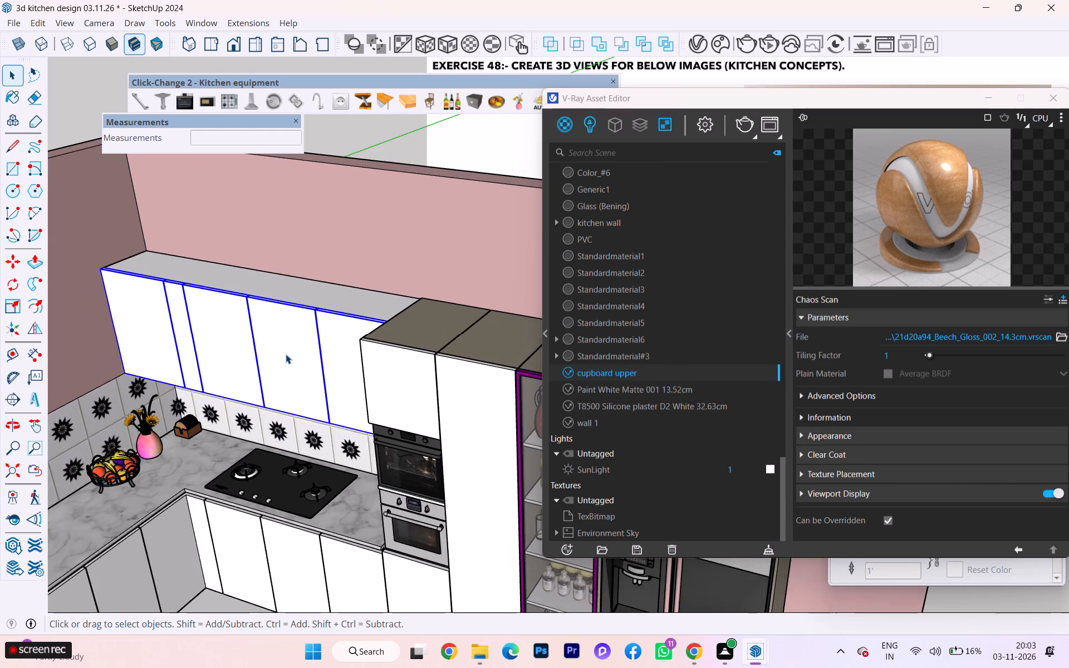
{"action": "triple_click", "coordinate": [287, 353]}
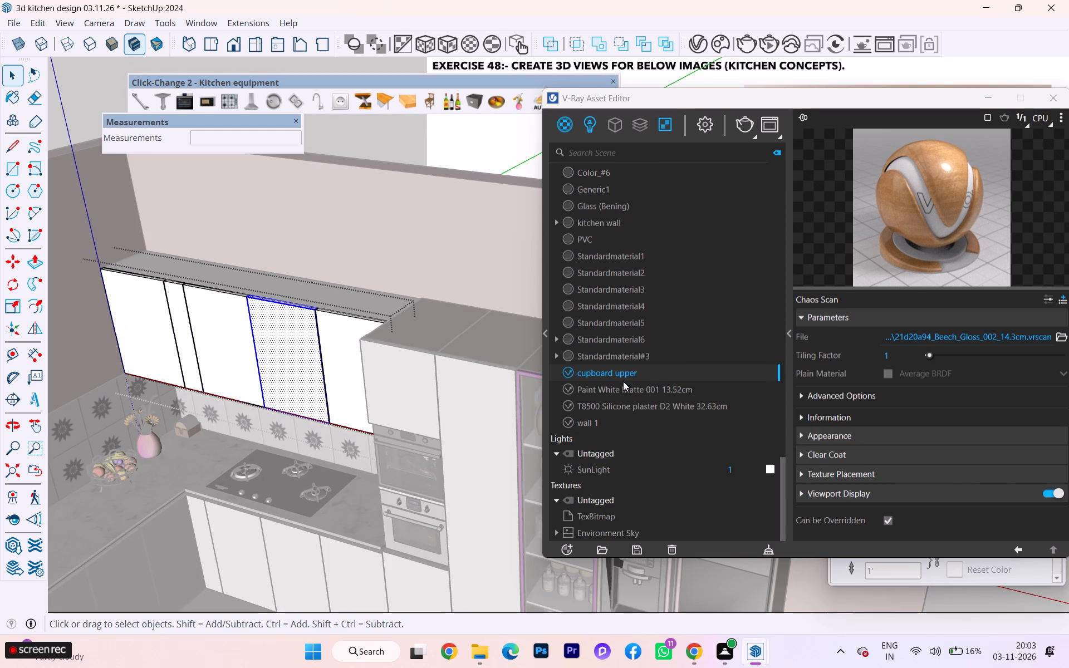
{"action": "right_click", "coordinate": [645, 377]}
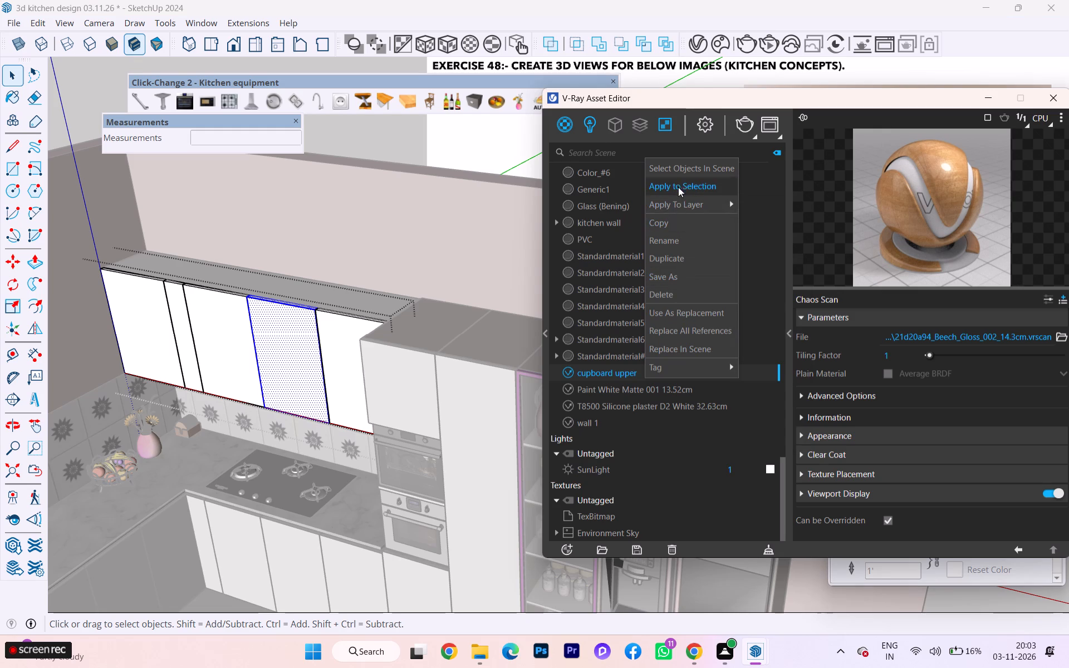
{"action": "left_click", "coordinate": [681, 183]}
{"action": "scroll", "coordinate": [321, 343], "scroll_direction": "down", "scroll_amount": 5}
{"action": "scroll", "coordinate": [253, 331], "scroll_direction": "up", "scroll_amount": 3}
{"action": "scroll", "coordinate": [235, 333], "scroll_direction": "down", "scroll_amount": 6}
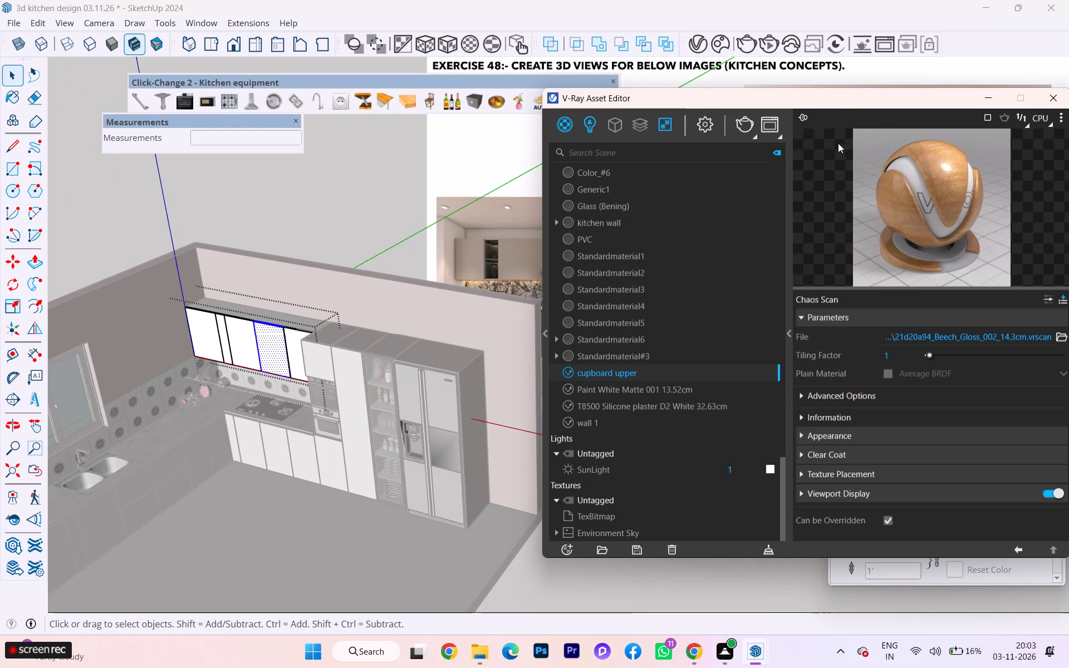
Disable Can be Overridden for the cupboard upper material and set its viewport display texture to Custom.
{"action": "left_click_drag", "start_coordinate": [845, 94], "coordinate": [771, 92]}
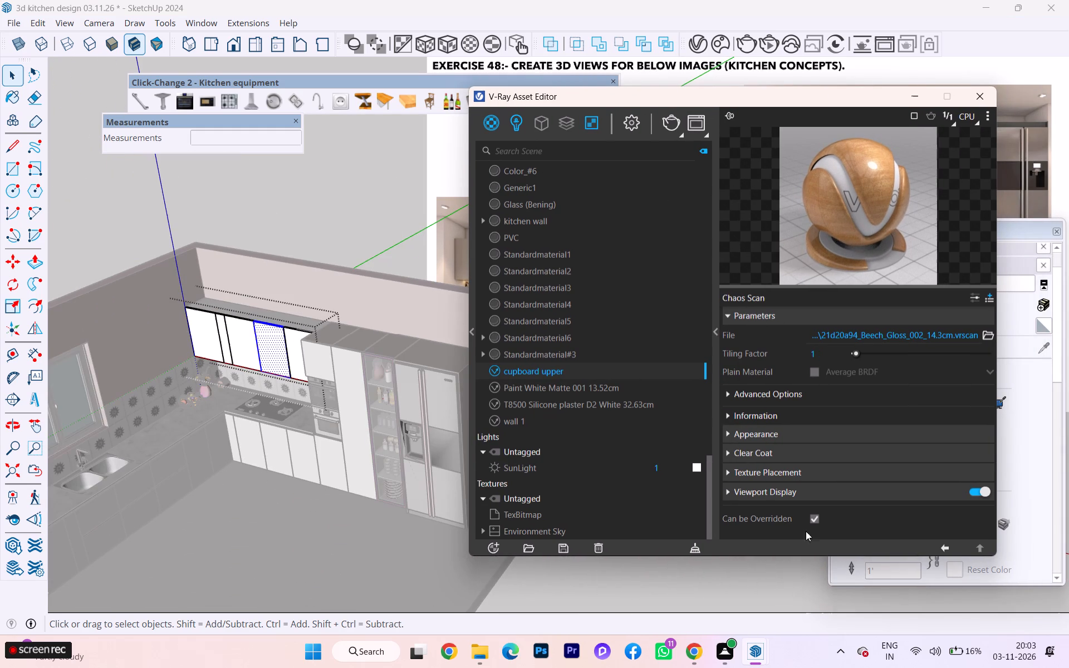
{"action": "left_click", "coordinate": [814, 519]}
{"action": "left_click", "coordinate": [759, 494]}
{"action": "left_click", "coordinate": [855, 527]}
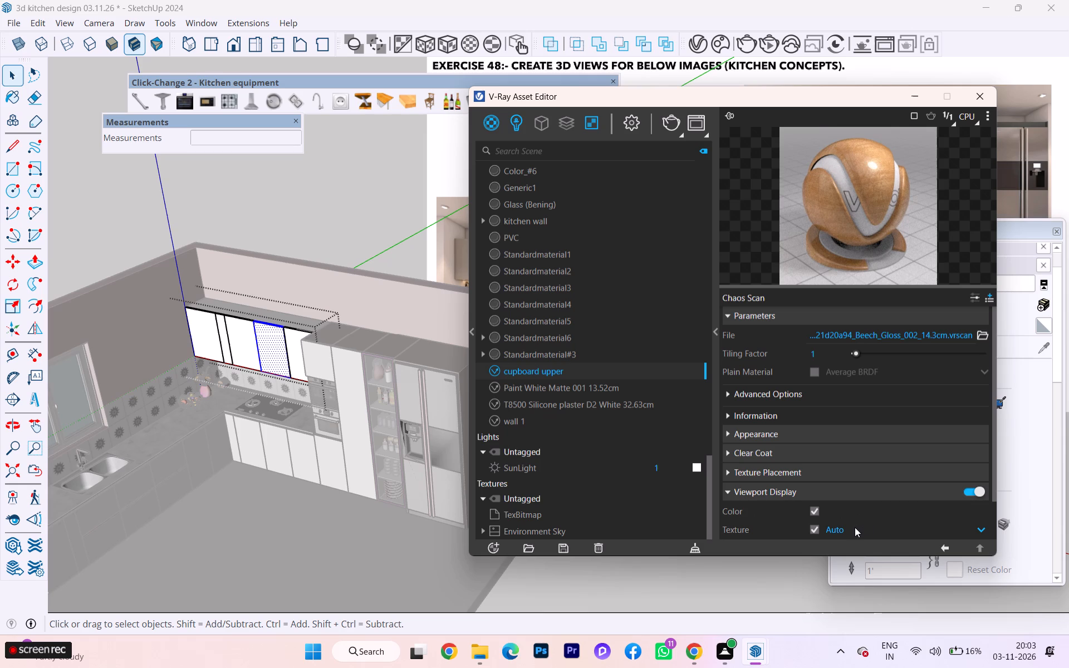
{"action": "left_click", "coordinate": [862, 508]}
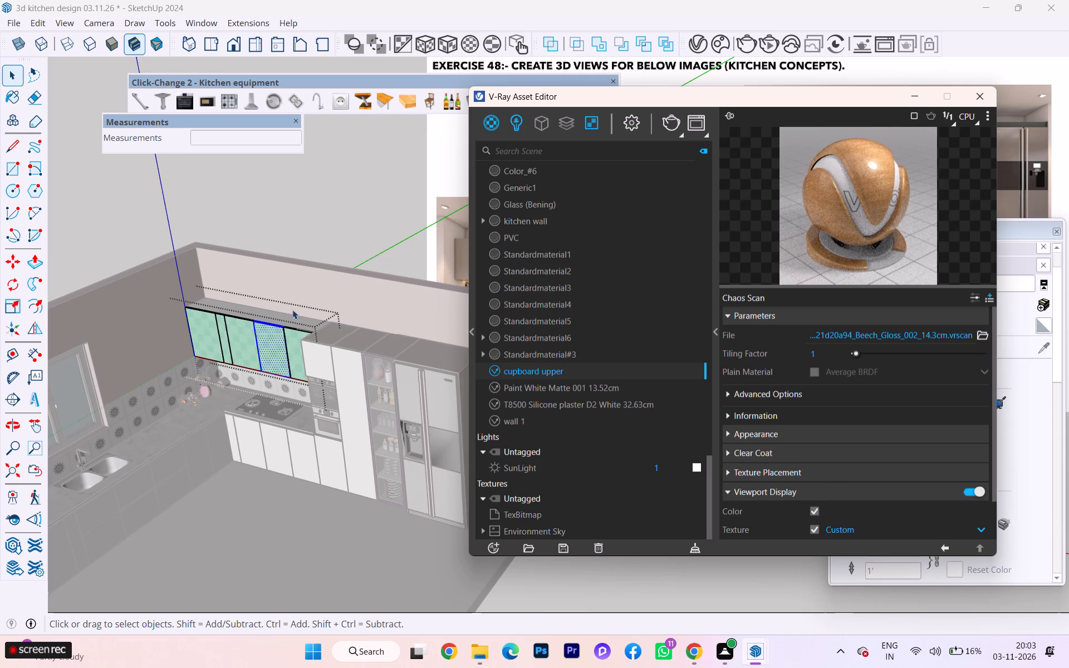
{"action": "scroll", "coordinate": [202, 326], "scroll_direction": "up", "scroll_amount": 5}
{"action": "scroll", "coordinate": [238, 362], "scroll_direction": "up", "scroll_amount": 1}
{"action": "scroll", "coordinate": [238, 362], "scroll_direction": "down", "scroll_amount": 2}
{"action": "scroll", "coordinate": [238, 362], "scroll_direction": "up", "scroll_amount": 4}
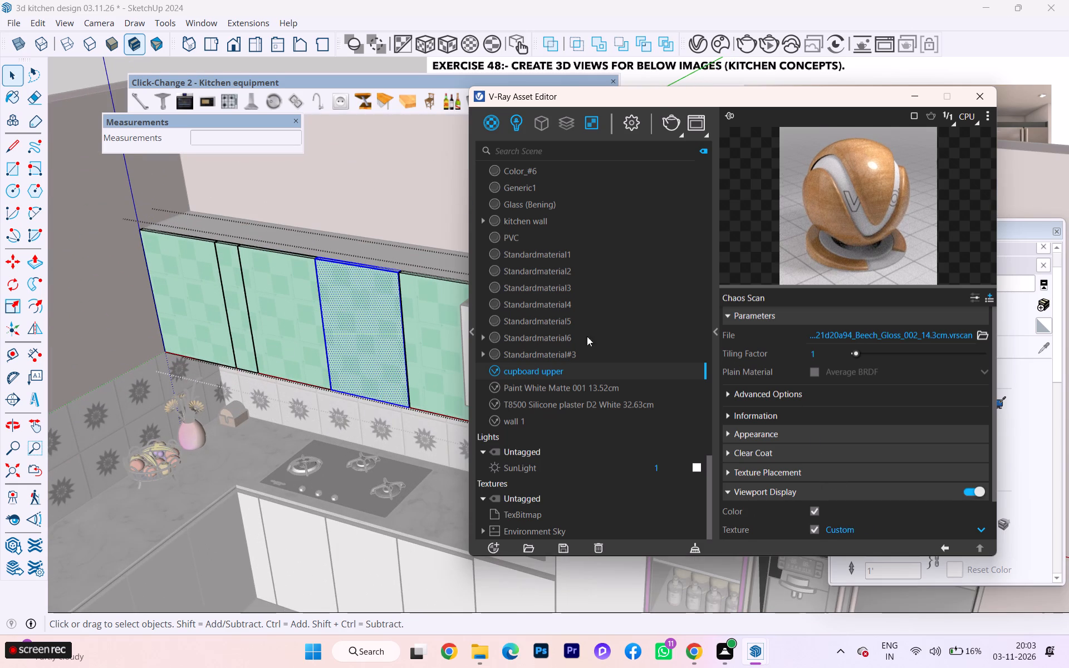
{"action": "scroll", "coordinate": [814, 334], "scroll_direction": "up", "scroll_amount": 1}
Try the Wall preview scene for the cupboard upper material, settling on the Sphere preview.
{"action": "left_click", "coordinate": [985, 119]}
{"action": "left_click", "coordinate": [898, 233]}
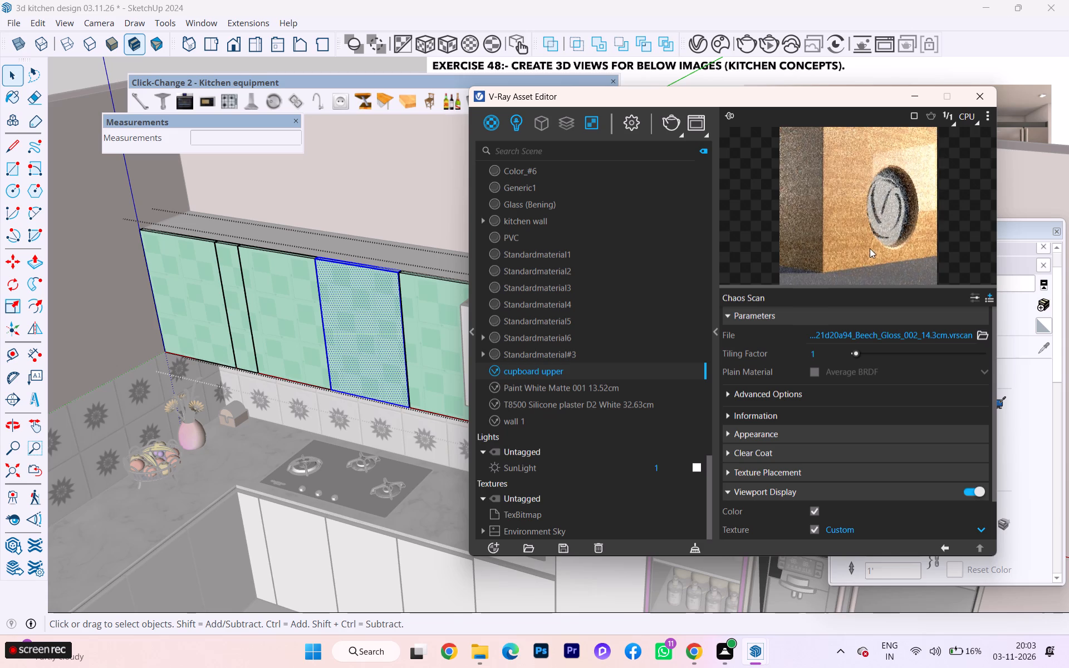
{"action": "left_click", "coordinate": [984, 115]}
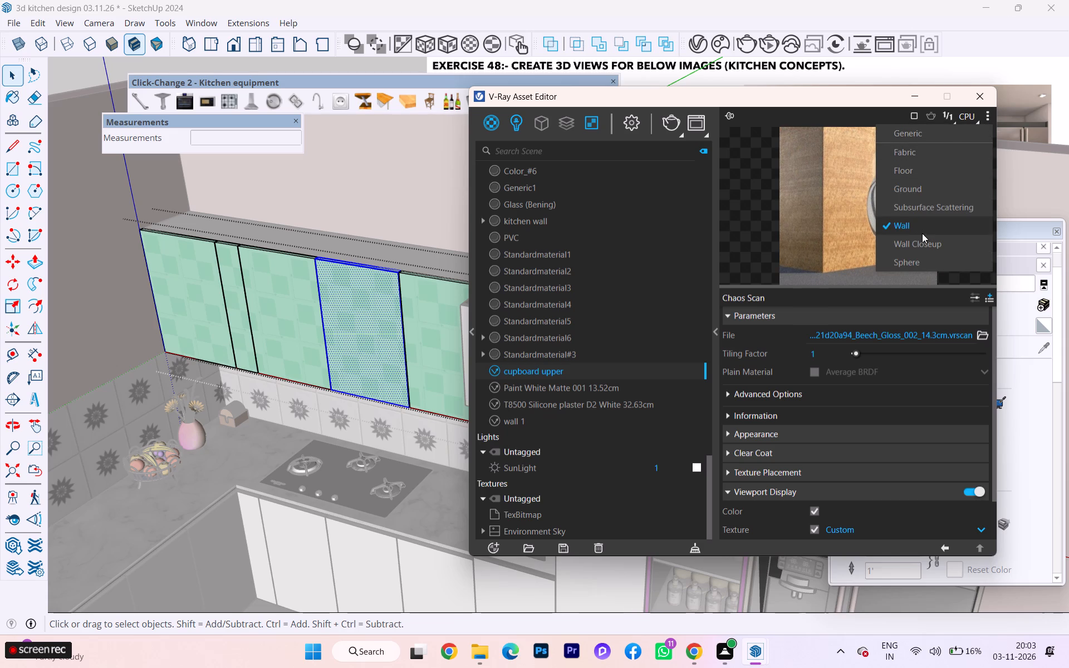
{"action": "left_click", "coordinate": [920, 260]}
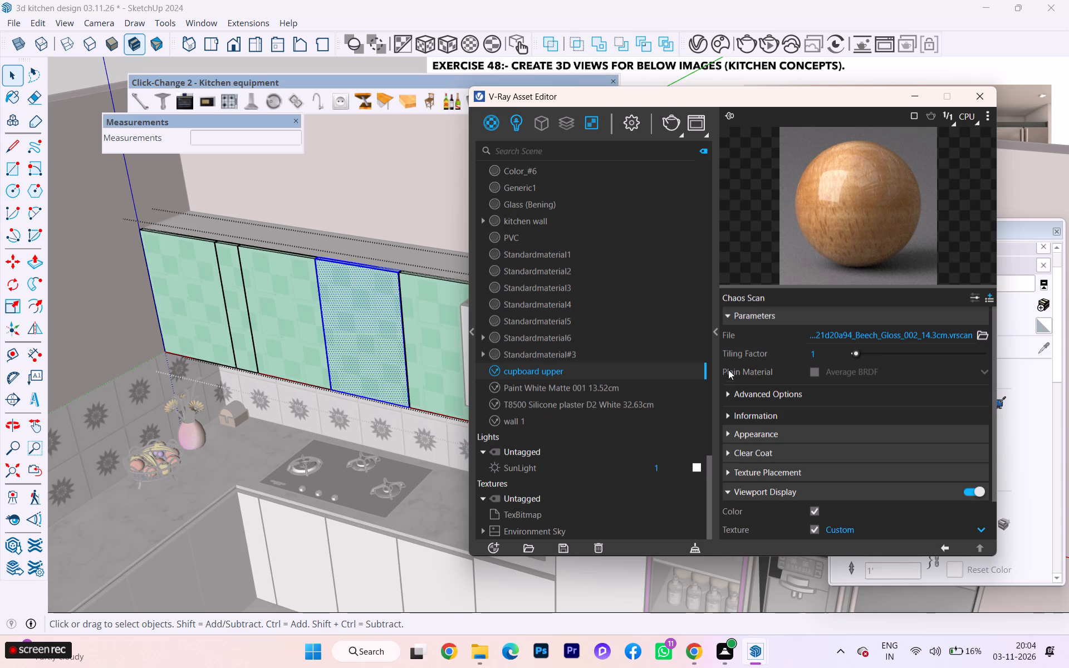
Examine the cupboard upper material's clear coat, texture placement, viewport display and tiling settings.
{"action": "scroll", "coordinate": [743, 343], "scroll_direction": "up", "scroll_amount": 2}
{"action": "left_click", "coordinate": [733, 450]}
{"action": "left_click", "coordinate": [733, 450]}
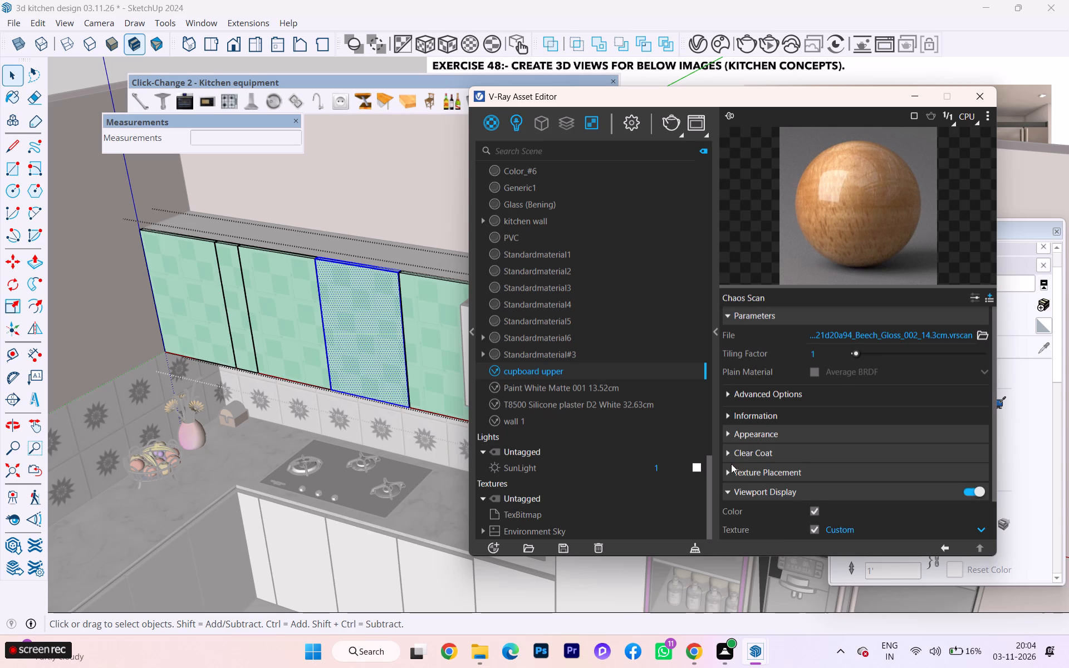
{"action": "left_click", "coordinate": [728, 471]}
{"action": "scroll", "coordinate": [853, 498], "scroll_direction": "down", "scroll_amount": 2}
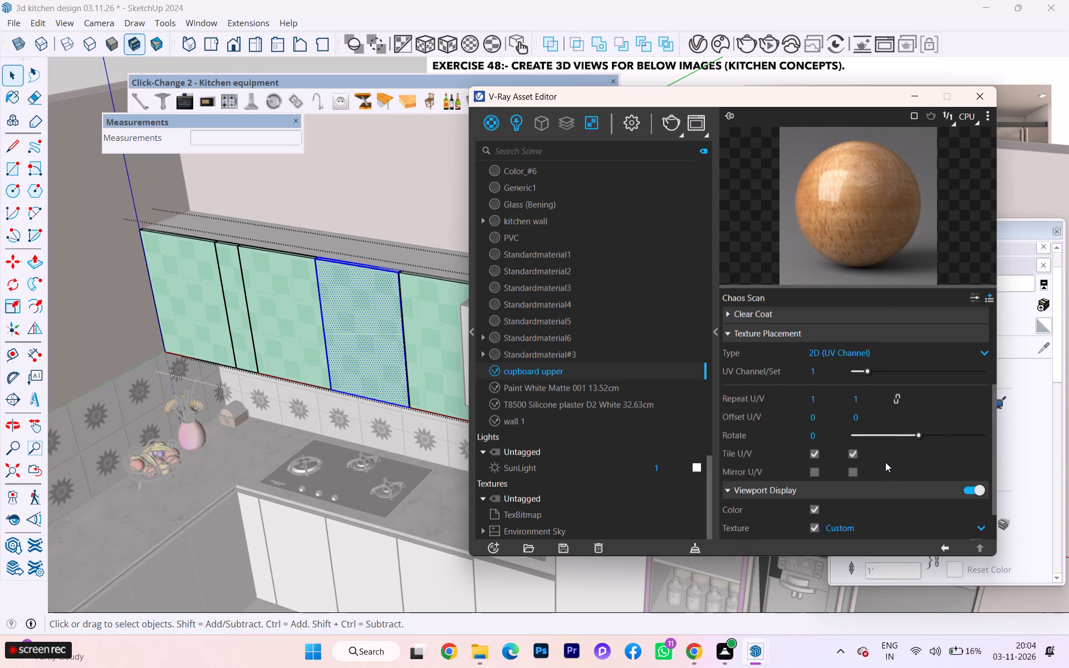
{"action": "scroll", "coordinate": [854, 468], "scroll_direction": "down", "scroll_amount": 2}
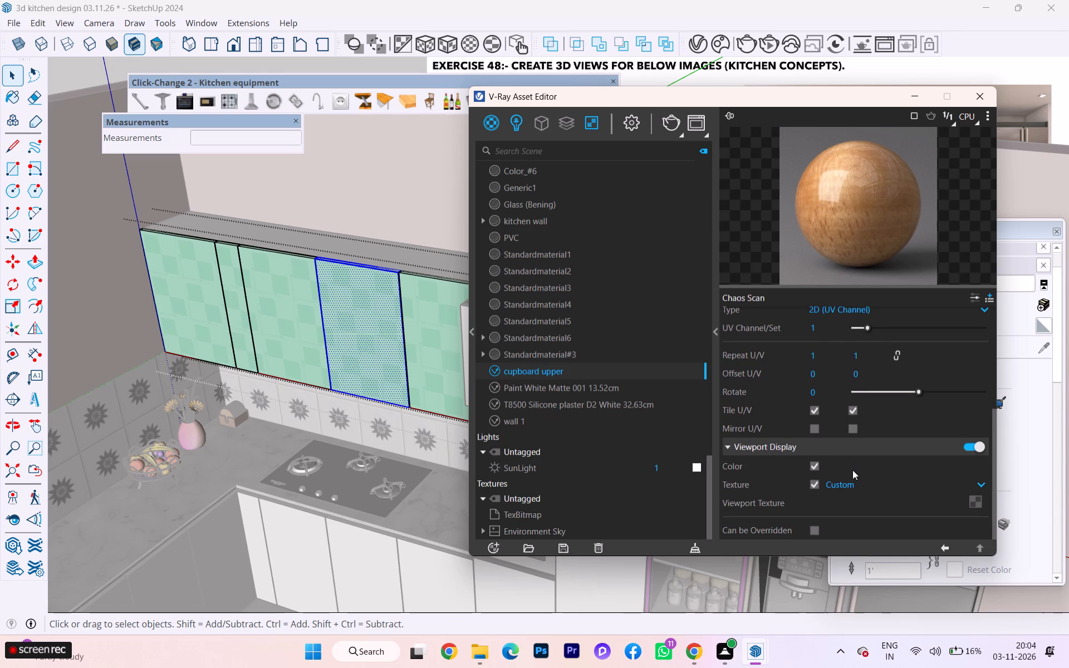
{"action": "scroll", "coordinate": [845, 480], "scroll_direction": "down", "scroll_amount": 4}
{"action": "scroll", "coordinate": [785, 324], "scroll_direction": "up", "scroll_amount": 3}
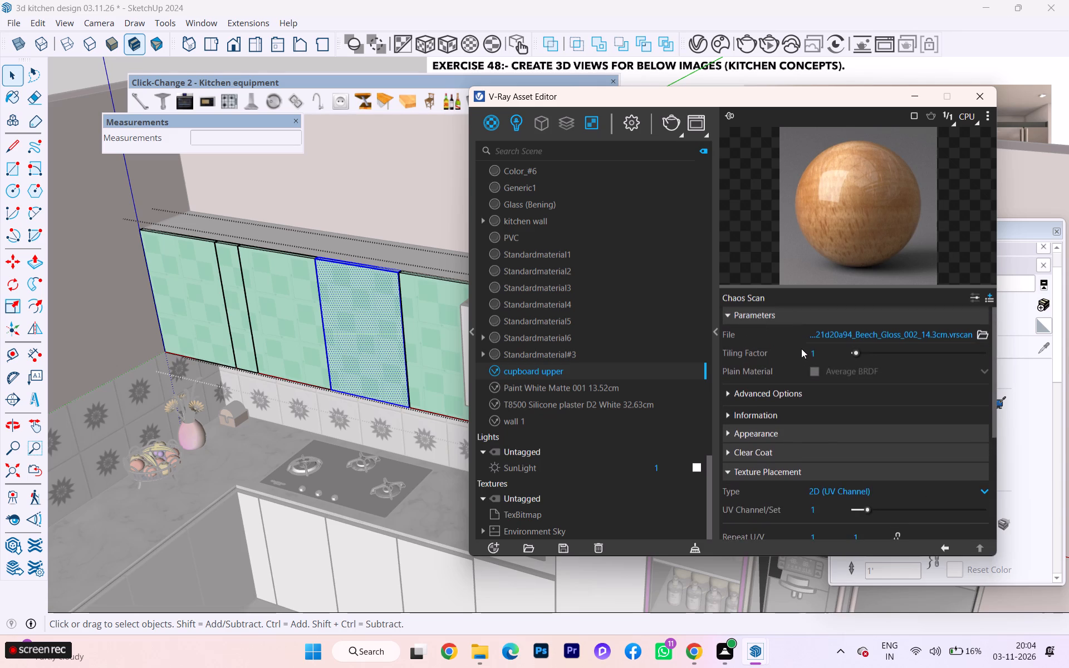
{"action": "scroll", "coordinate": [807, 357], "scroll_direction": "down", "scroll_amount": 1}
{"action": "scroll", "coordinate": [807, 357], "scroll_direction": "up", "scroll_amount": 3}
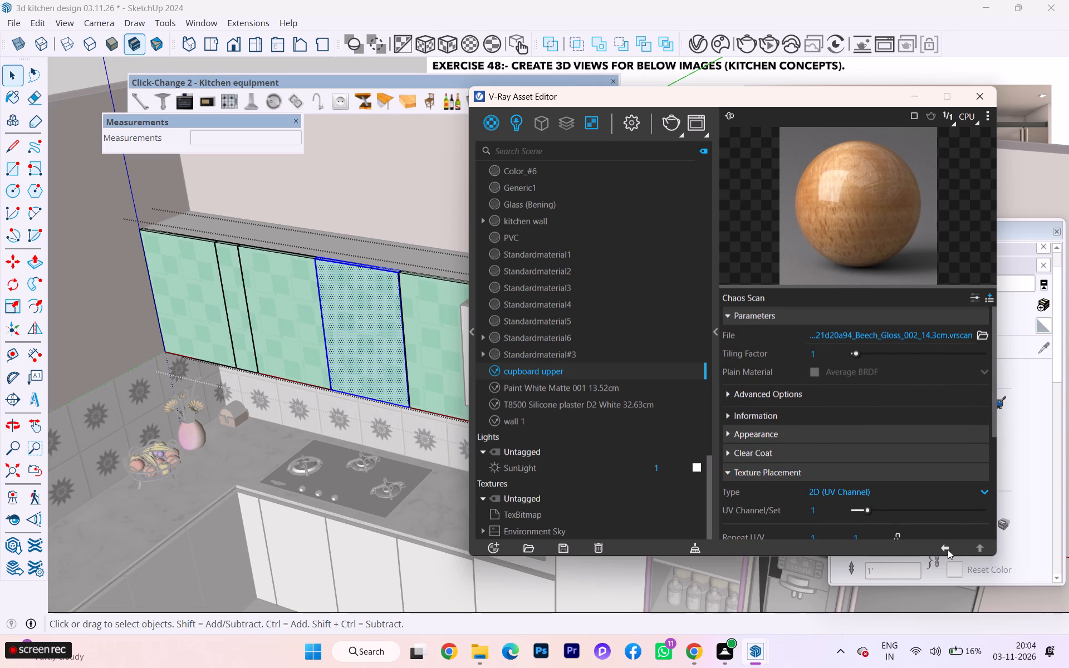
{"action": "left_click", "coordinate": [948, 549]}
Apply the cupboard upper material to the upper cabinet door face nearest the tall oven unit.
{"action": "left_click", "coordinate": [411, 323]}
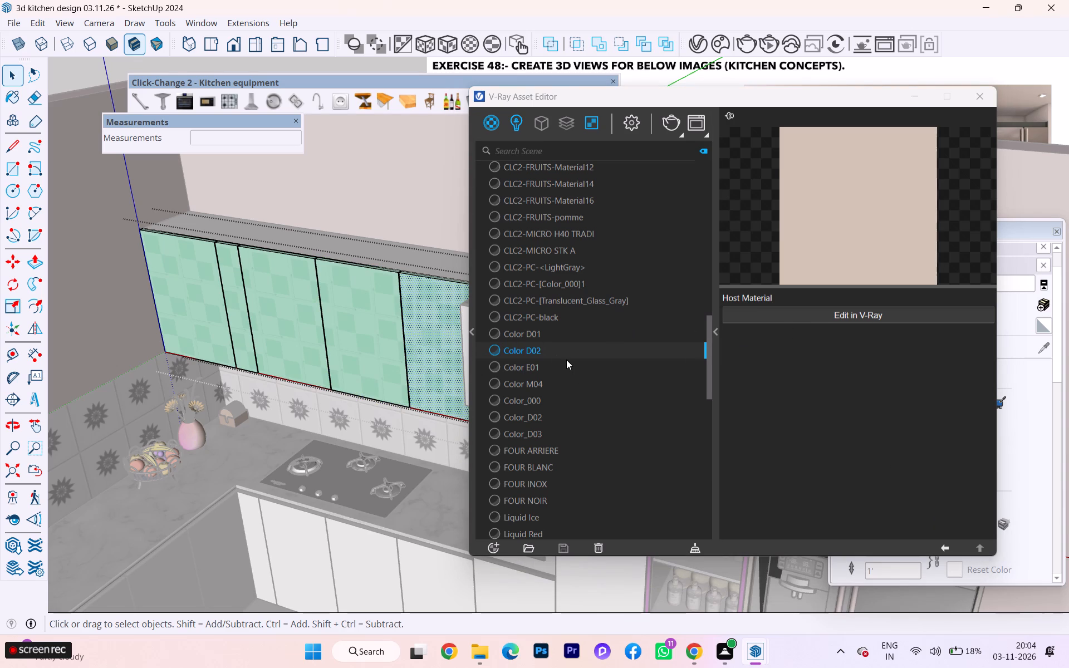
{"action": "scroll", "coordinate": [547, 333], "scroll_direction": "down", "scroll_amount": 2}
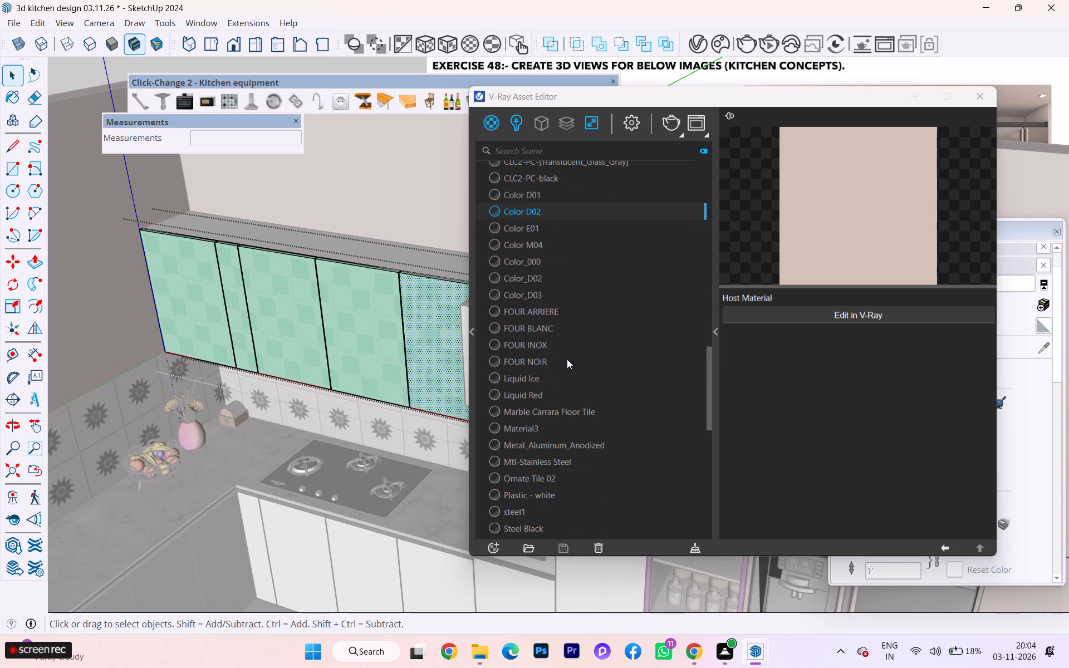
{"action": "scroll", "coordinate": [576, 384], "scroll_direction": "down", "scroll_amount": 3}
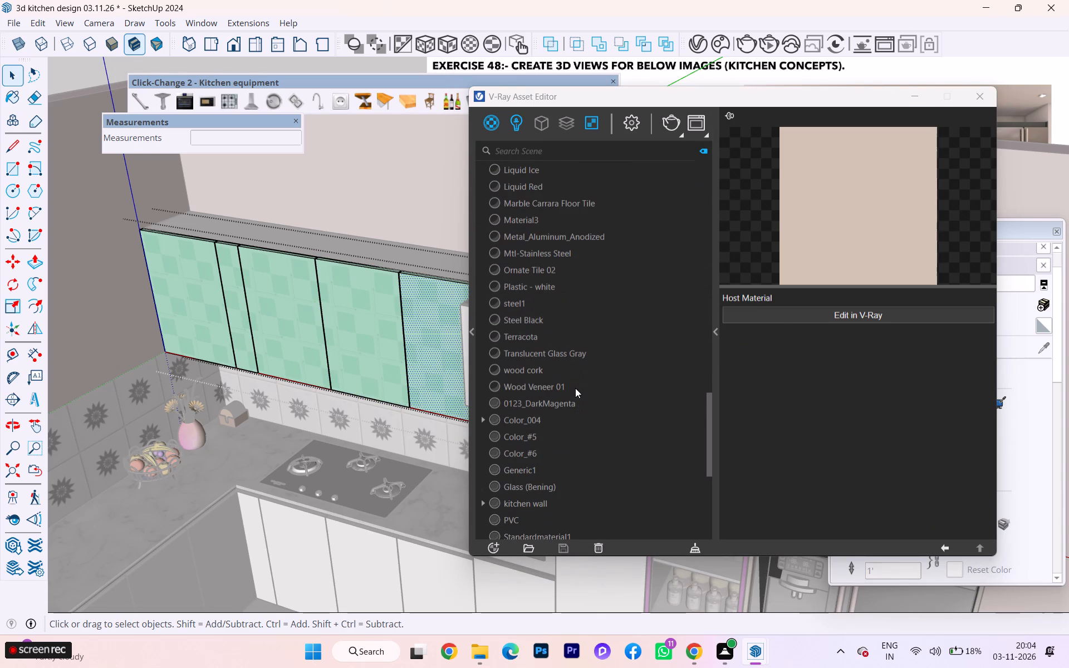
{"action": "scroll", "coordinate": [542, 450], "scroll_direction": "down", "scroll_amount": 3}
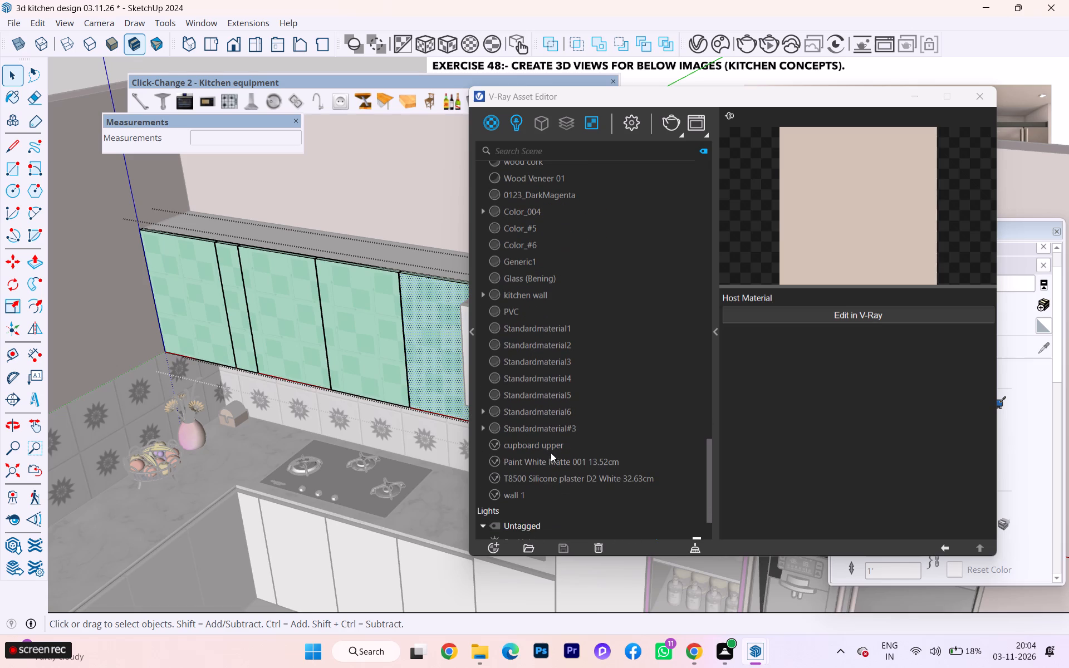
{"action": "left_click", "coordinate": [559, 443]}
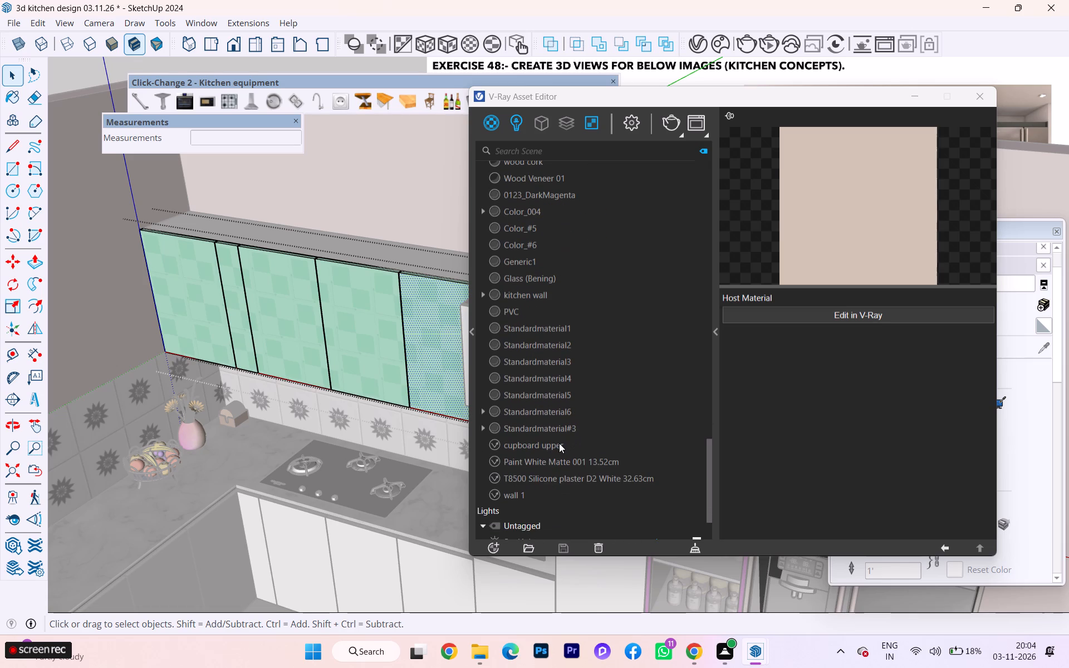
{"action": "left_click", "coordinate": [826, 217]}
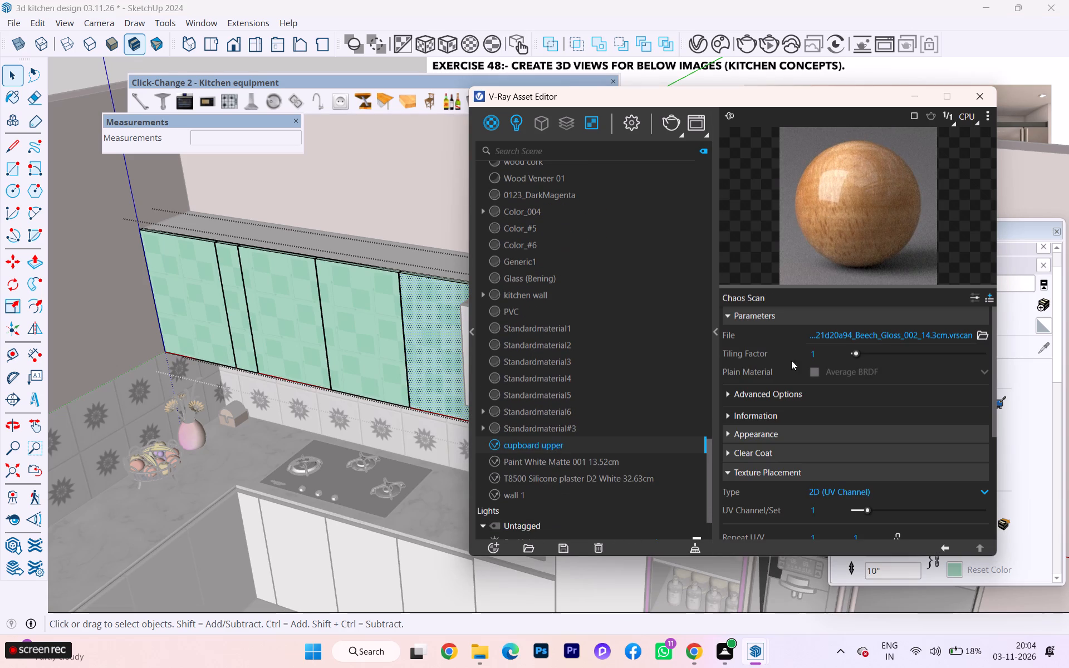
{"action": "triple_click", "coordinate": [440, 335]}
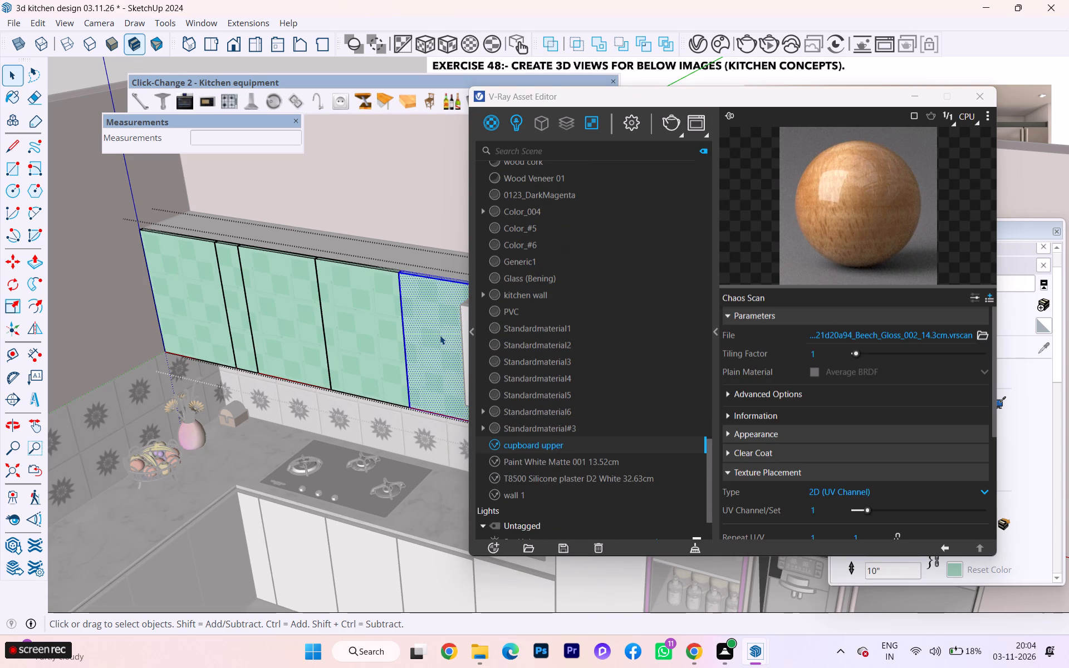
{"action": "right_click", "coordinate": [620, 440]}
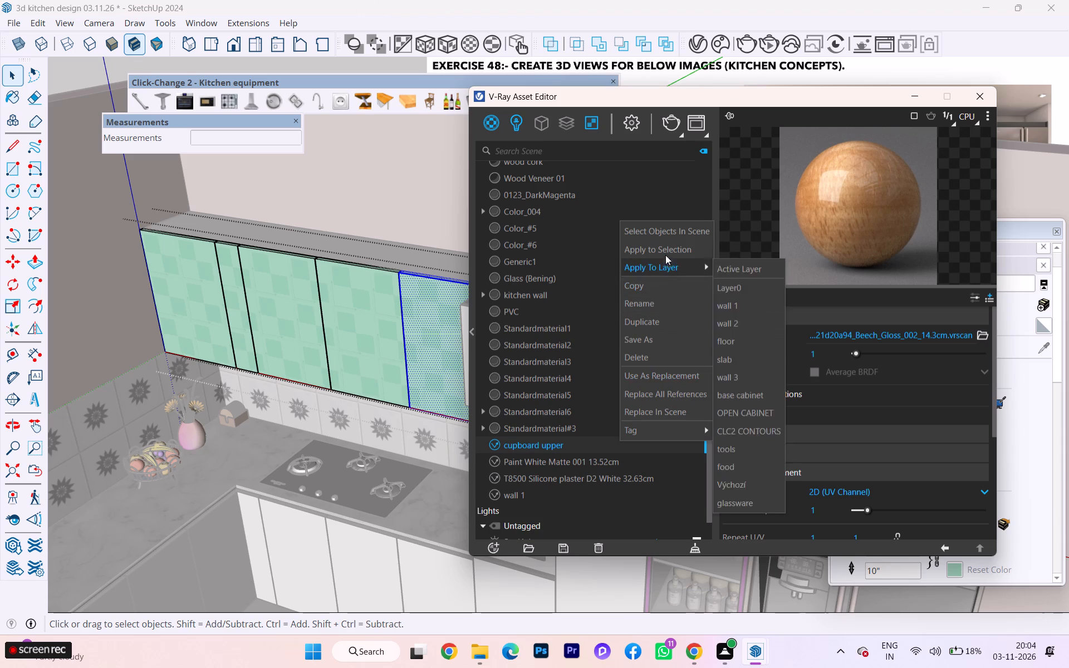
{"action": "left_click", "coordinate": [664, 252]}
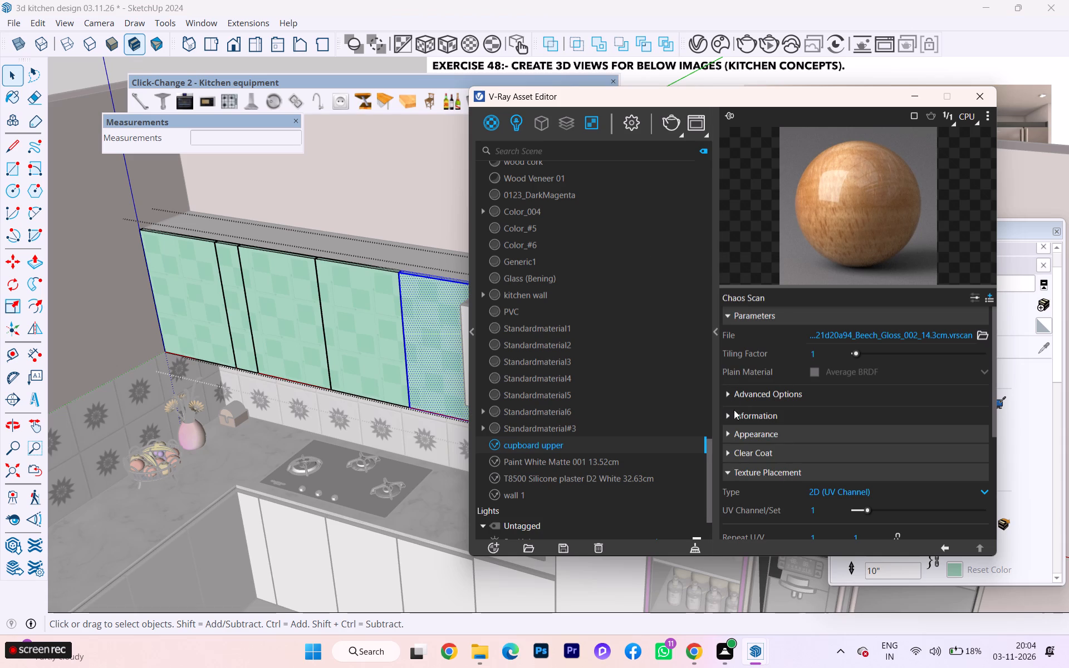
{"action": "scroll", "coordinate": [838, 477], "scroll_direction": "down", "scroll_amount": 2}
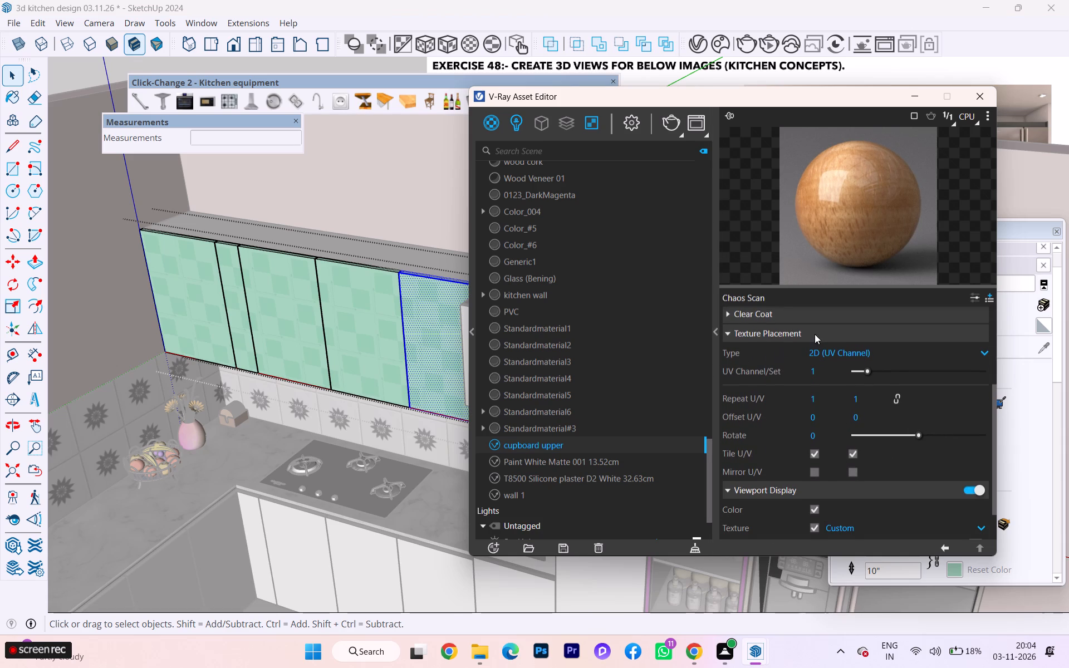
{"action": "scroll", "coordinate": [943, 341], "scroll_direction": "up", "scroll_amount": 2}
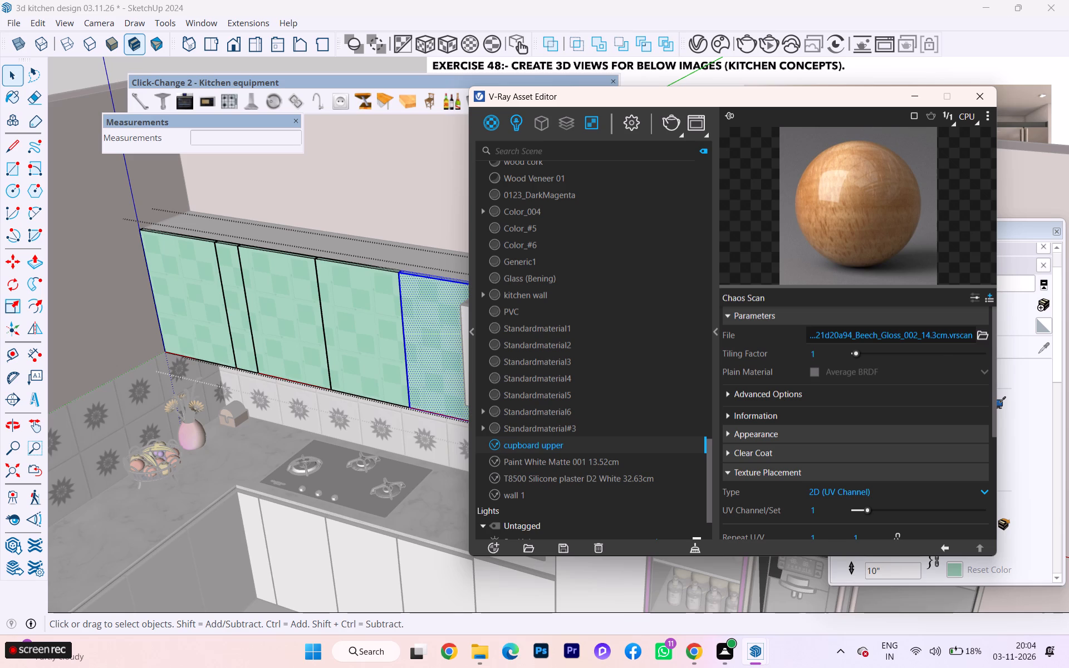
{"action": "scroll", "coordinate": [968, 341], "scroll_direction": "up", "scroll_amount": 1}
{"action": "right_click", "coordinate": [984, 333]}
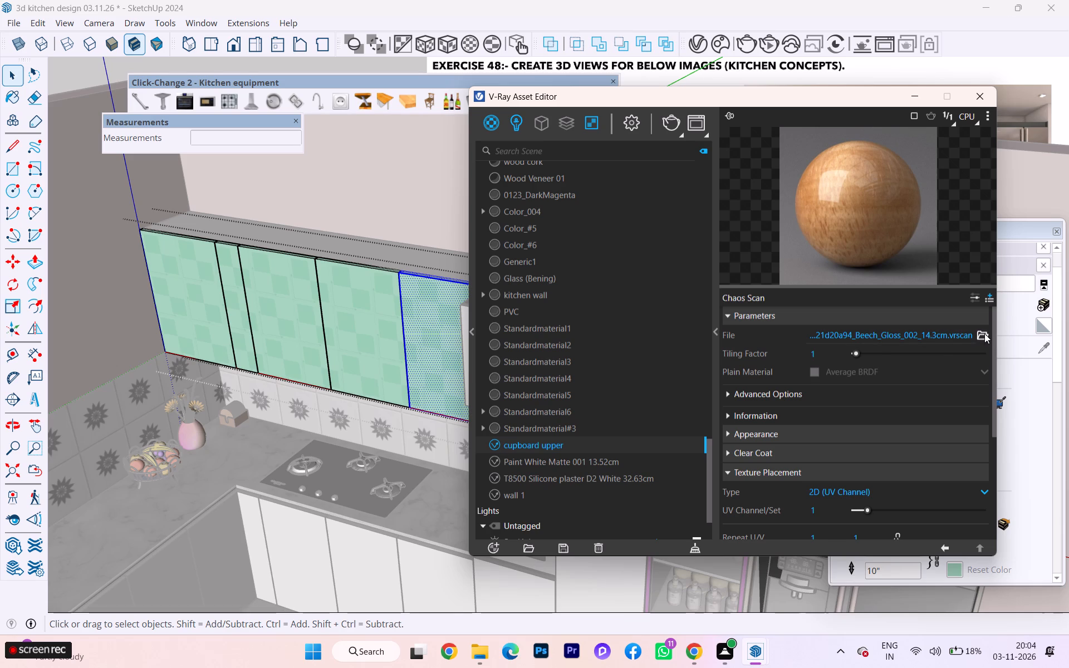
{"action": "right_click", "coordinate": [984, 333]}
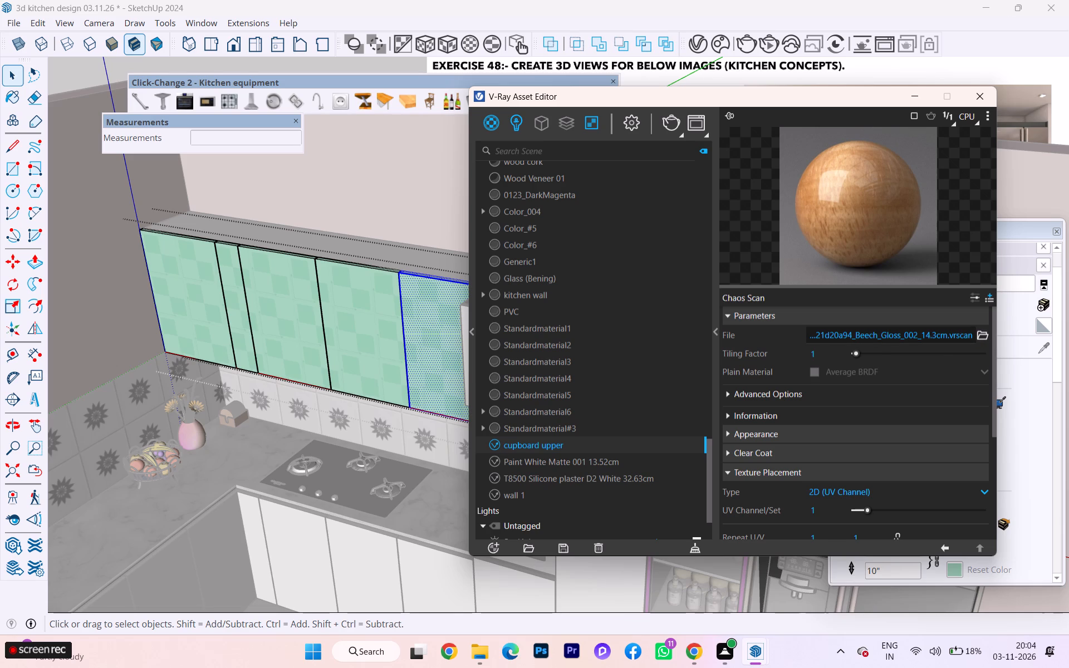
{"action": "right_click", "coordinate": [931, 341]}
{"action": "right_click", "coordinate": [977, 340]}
Turn off Transparency in the advanced options of the cupboard upper material.
{"action": "left_click", "coordinate": [799, 392]}
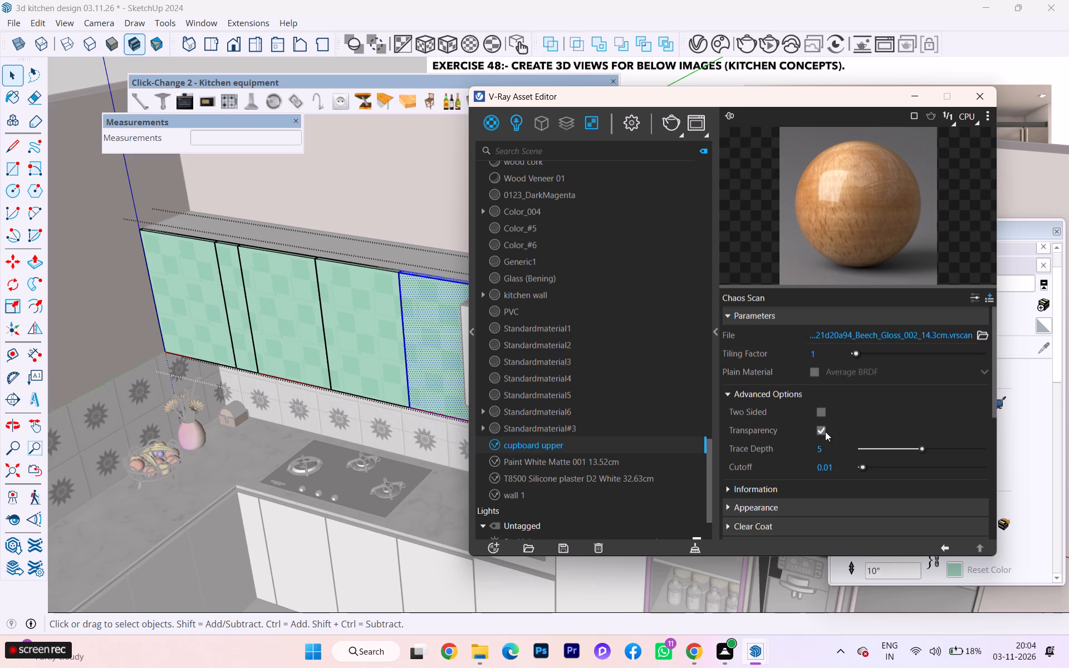
{"action": "left_click", "coordinate": [825, 431]}
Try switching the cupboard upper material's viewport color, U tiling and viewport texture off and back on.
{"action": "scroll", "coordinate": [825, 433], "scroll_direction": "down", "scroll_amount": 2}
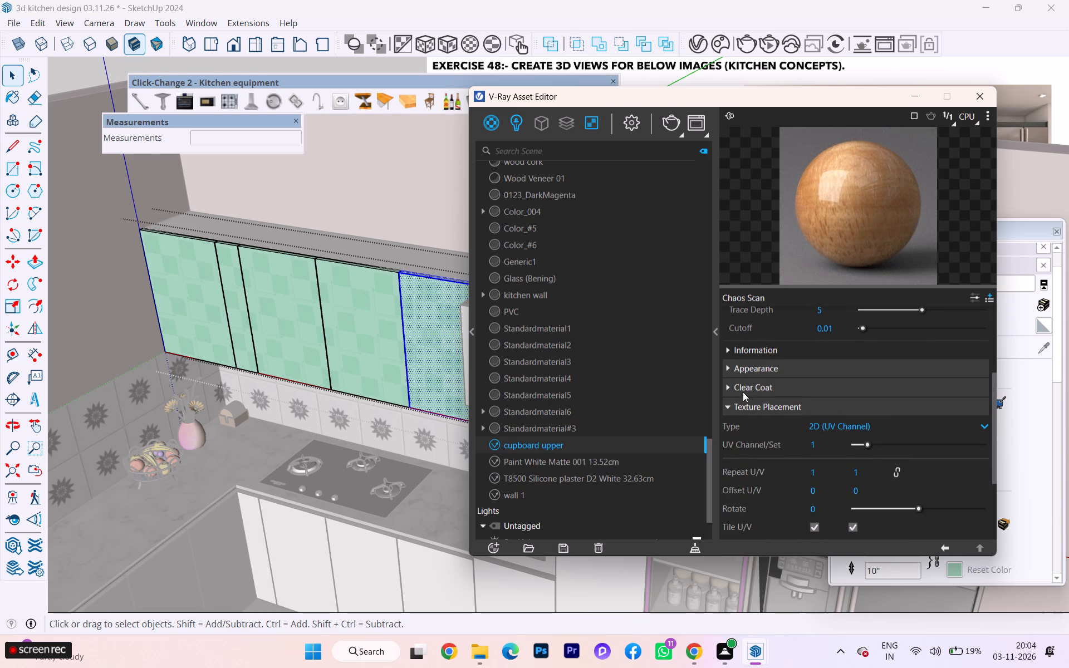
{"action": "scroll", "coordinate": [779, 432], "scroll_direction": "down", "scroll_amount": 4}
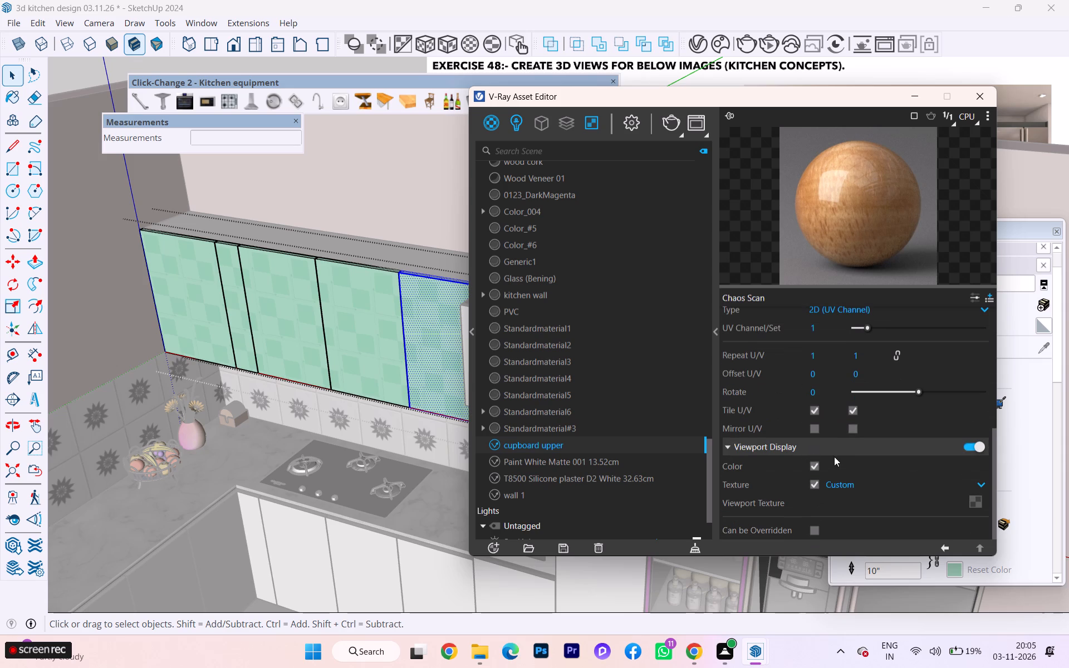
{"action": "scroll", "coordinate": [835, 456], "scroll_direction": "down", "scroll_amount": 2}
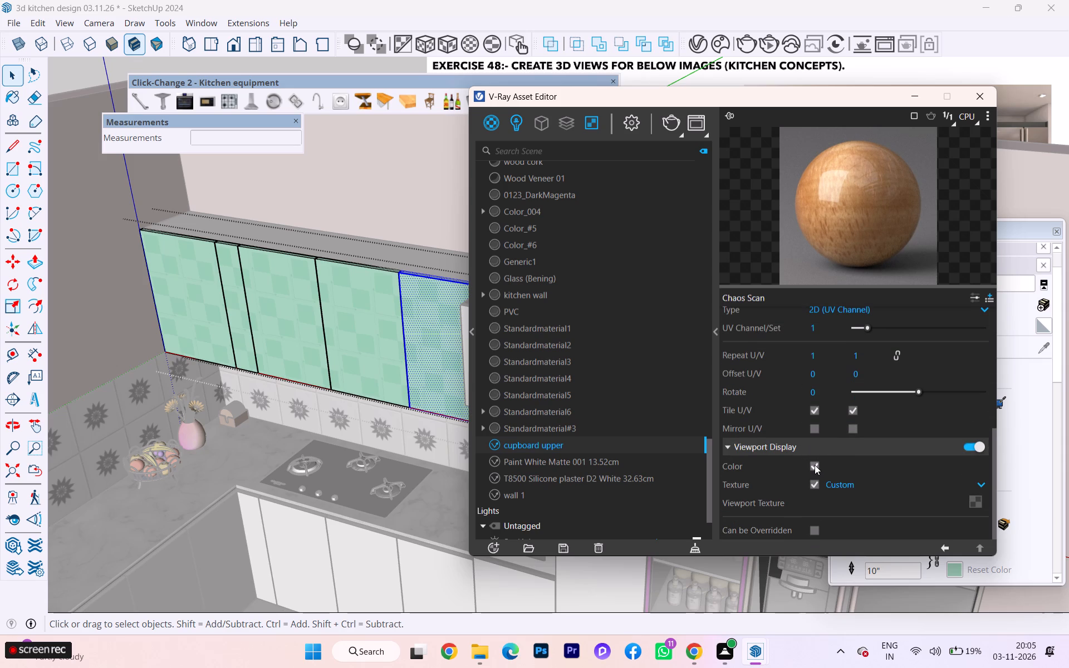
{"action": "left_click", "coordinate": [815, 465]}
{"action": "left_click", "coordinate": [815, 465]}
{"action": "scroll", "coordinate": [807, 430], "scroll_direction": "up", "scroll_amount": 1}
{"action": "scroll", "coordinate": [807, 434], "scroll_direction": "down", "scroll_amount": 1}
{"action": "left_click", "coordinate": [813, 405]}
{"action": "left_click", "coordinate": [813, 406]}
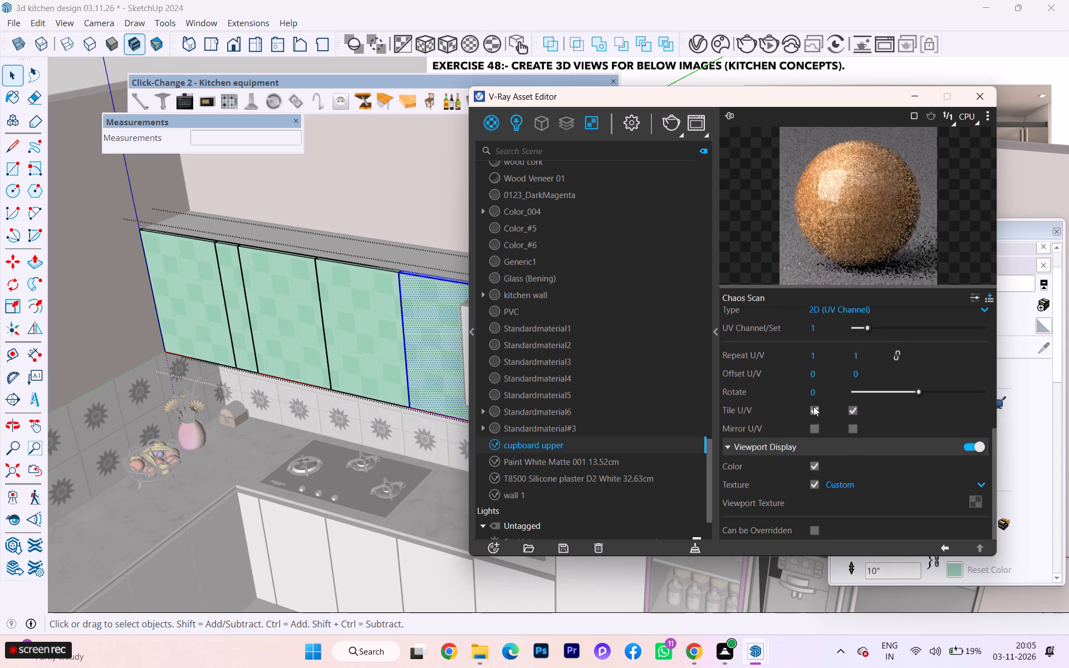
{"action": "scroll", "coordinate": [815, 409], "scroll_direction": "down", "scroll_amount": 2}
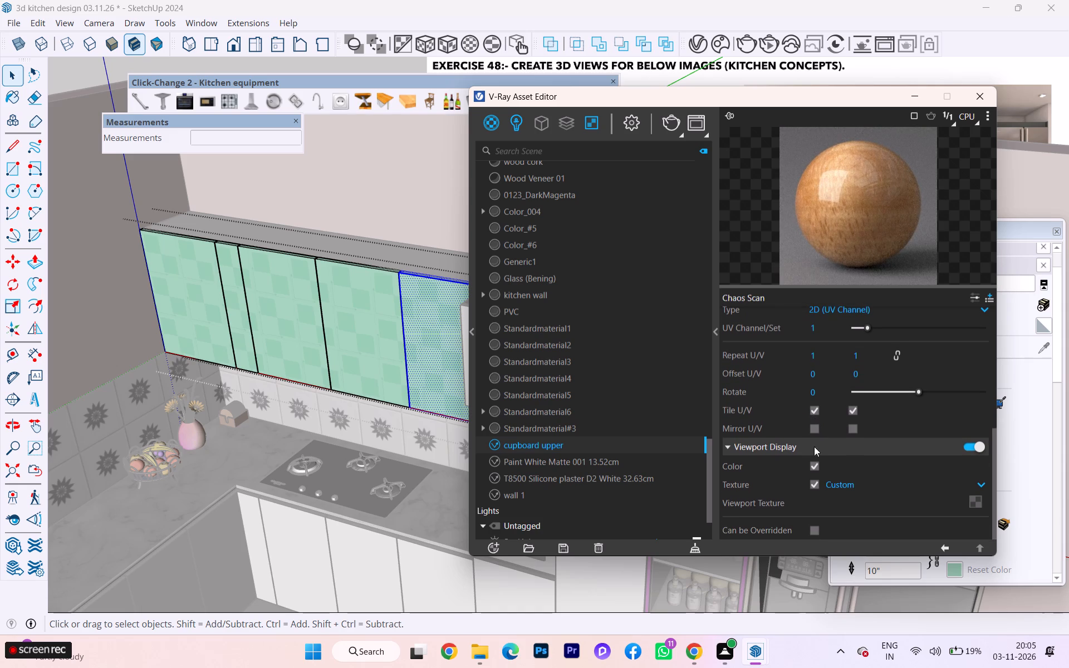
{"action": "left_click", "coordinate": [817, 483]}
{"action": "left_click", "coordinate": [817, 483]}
Examine the upper cabinet doors close up against the cupboard upper material's viewport display settings.
{"action": "scroll", "coordinate": [323, 288], "scroll_direction": "up", "scroll_amount": 11}
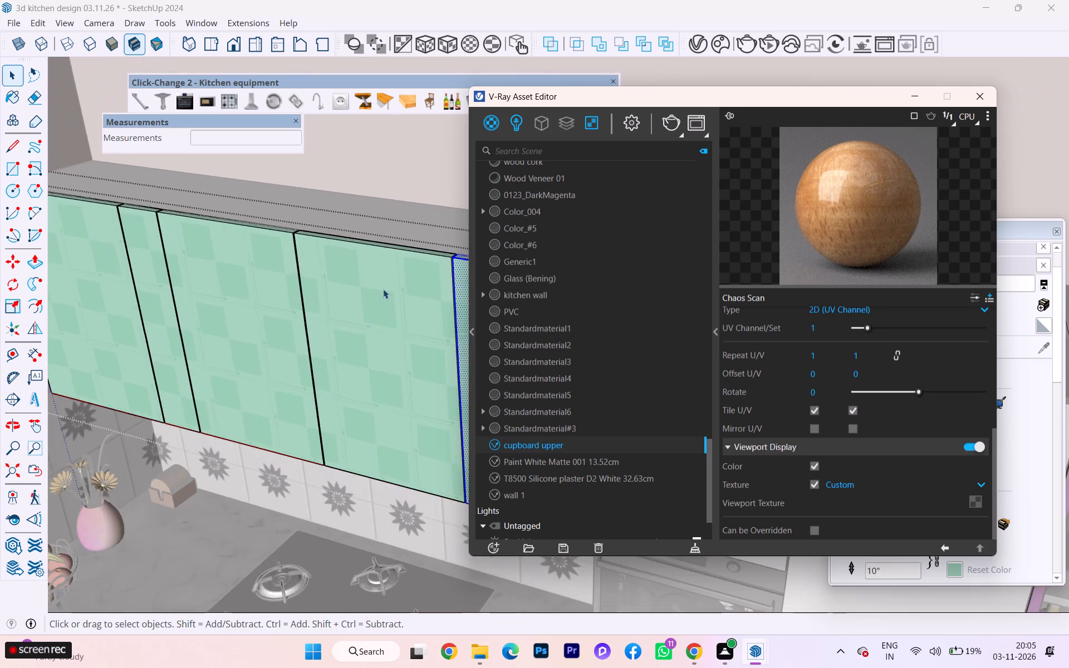
{"action": "scroll", "coordinate": [383, 289], "scroll_direction": "up", "scroll_amount": 5}
{"action": "scroll", "coordinate": [404, 287], "scroll_direction": "down", "scroll_amount": 1}
{"action": "middle_click_drag", "start_coordinate": [404, 288], "coordinate": [363, 333]}
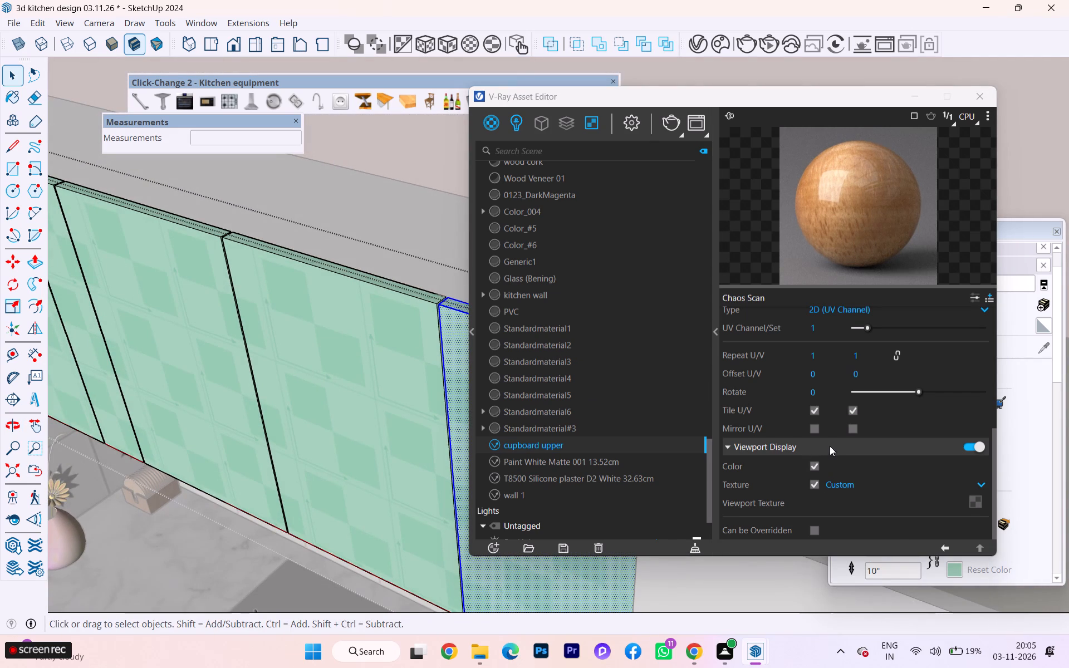
{"action": "scroll", "coordinate": [830, 443], "scroll_direction": "down", "scroll_amount": 4}
{"action": "scroll", "coordinate": [908, 453], "scroll_direction": "down", "scroll_amount": 2}
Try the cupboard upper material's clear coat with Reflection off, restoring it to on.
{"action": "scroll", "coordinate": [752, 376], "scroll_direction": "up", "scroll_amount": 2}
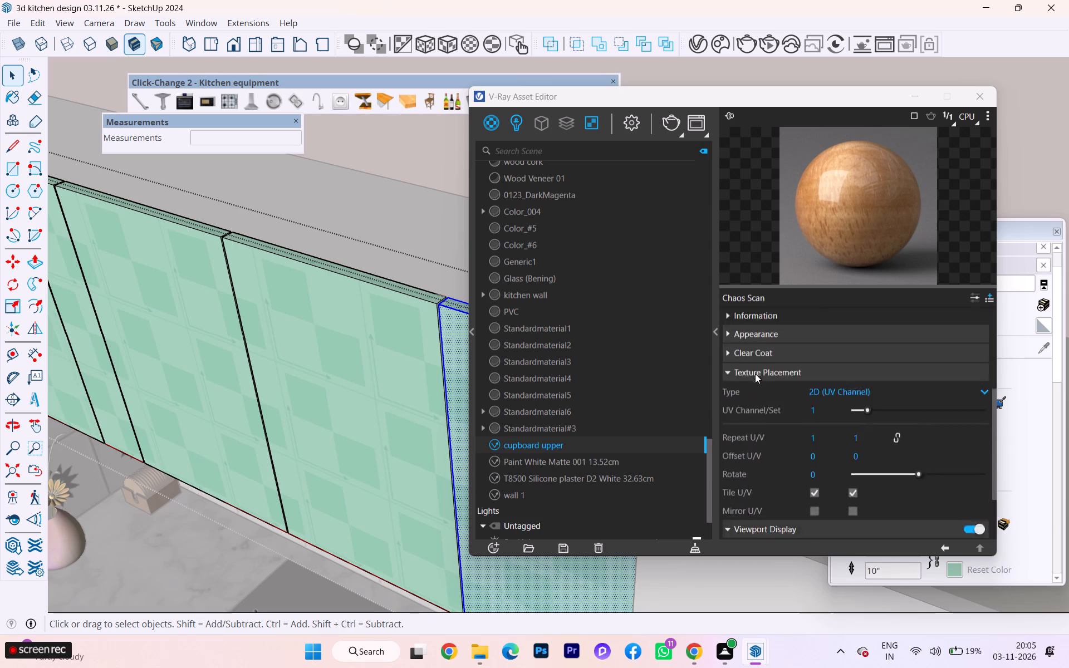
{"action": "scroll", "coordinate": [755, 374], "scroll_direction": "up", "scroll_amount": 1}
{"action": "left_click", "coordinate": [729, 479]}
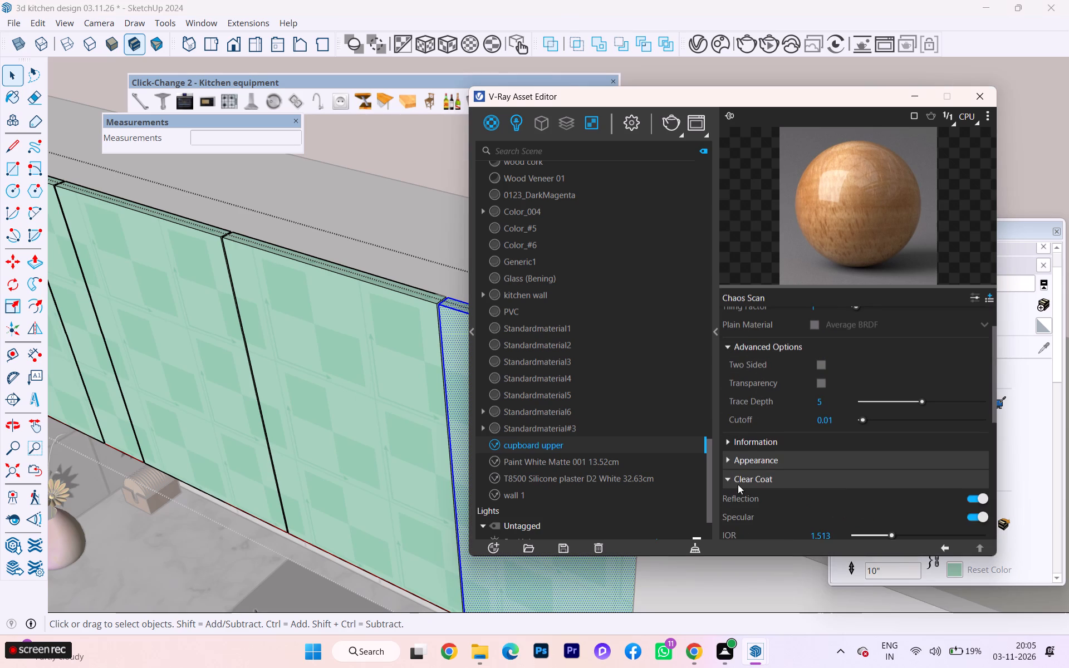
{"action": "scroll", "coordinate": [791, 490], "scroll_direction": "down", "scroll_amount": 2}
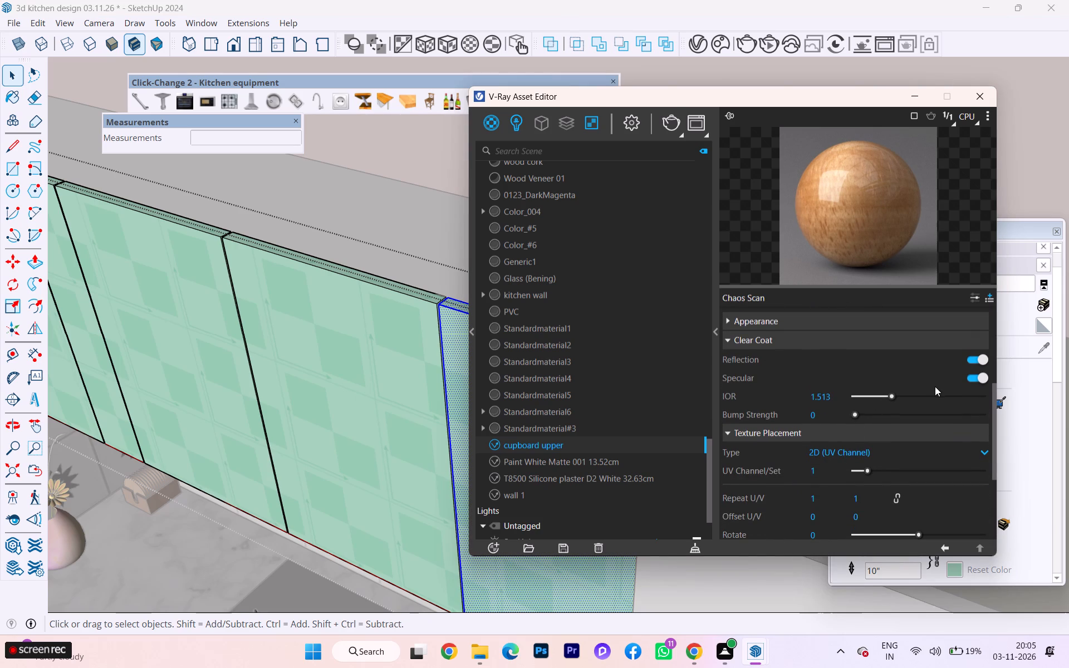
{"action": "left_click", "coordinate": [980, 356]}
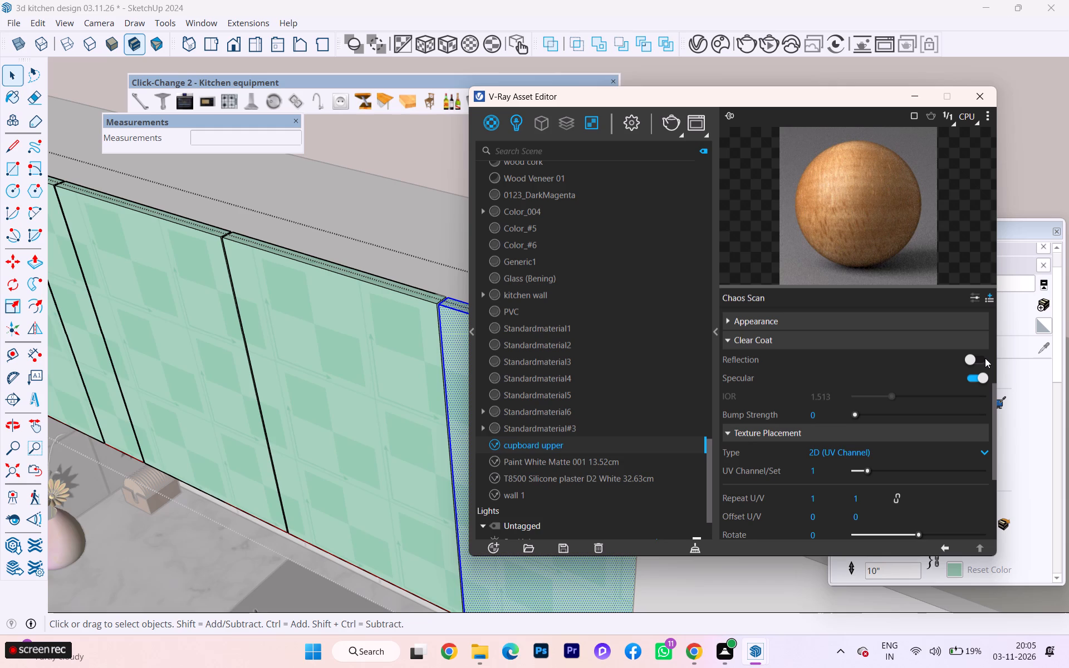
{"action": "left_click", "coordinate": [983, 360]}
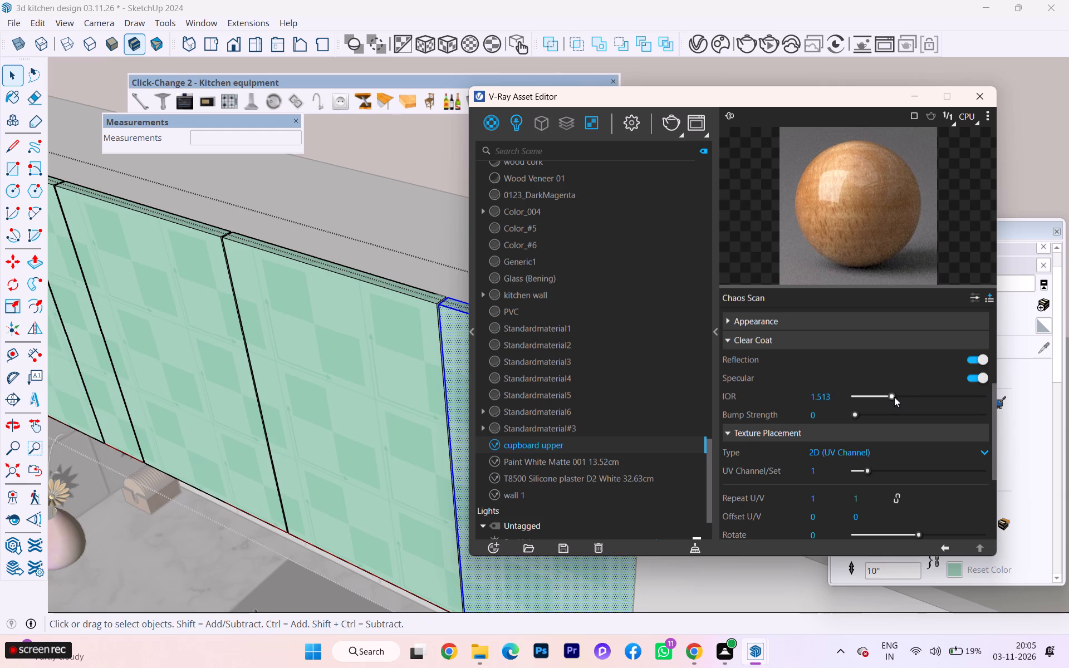
Try several clear coat IOR values for the cupboard upper material, settling on 1.25.
{"action": "left_click", "coordinate": [862, 399]}
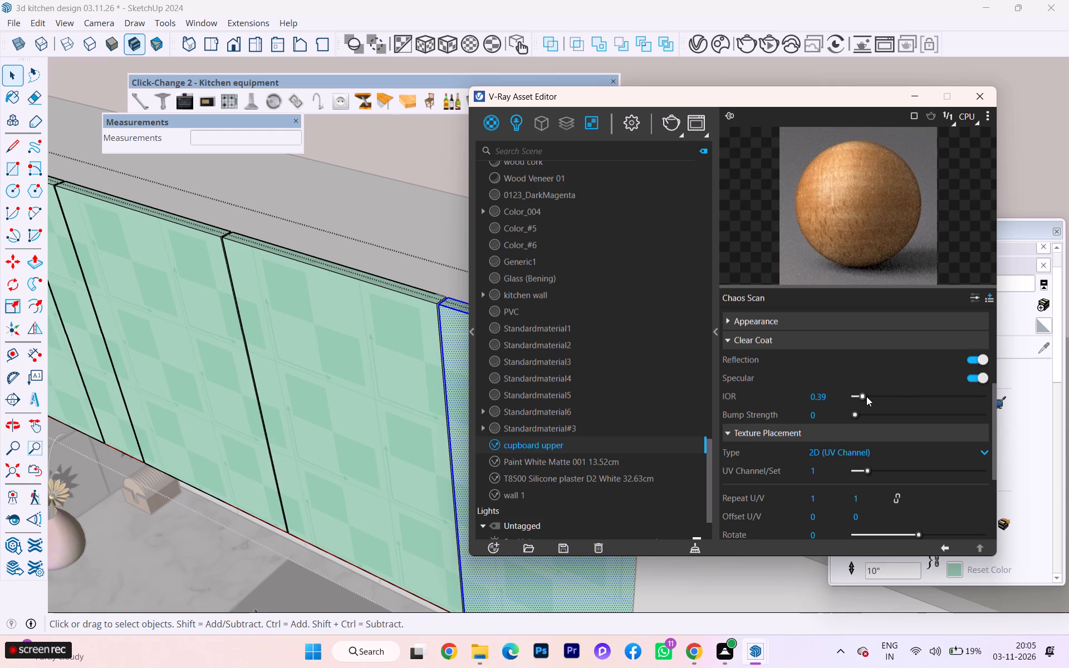
{"action": "left_click", "coordinate": [867, 396]}
{"action": "left_click", "coordinate": [877, 395]}
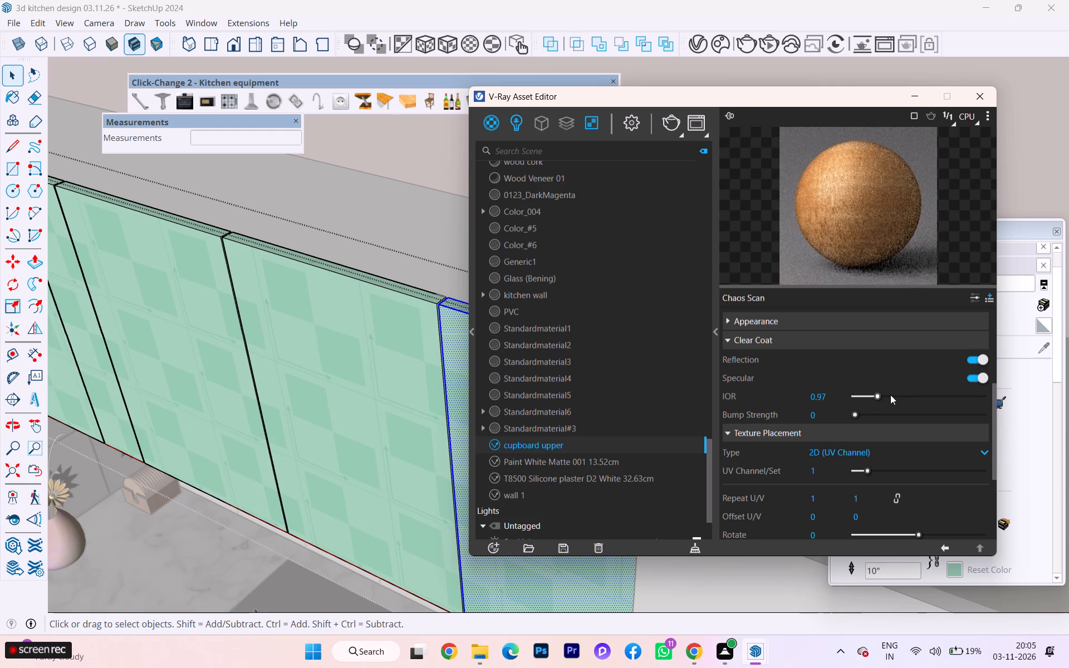
{"action": "left_click", "coordinate": [890, 395]}
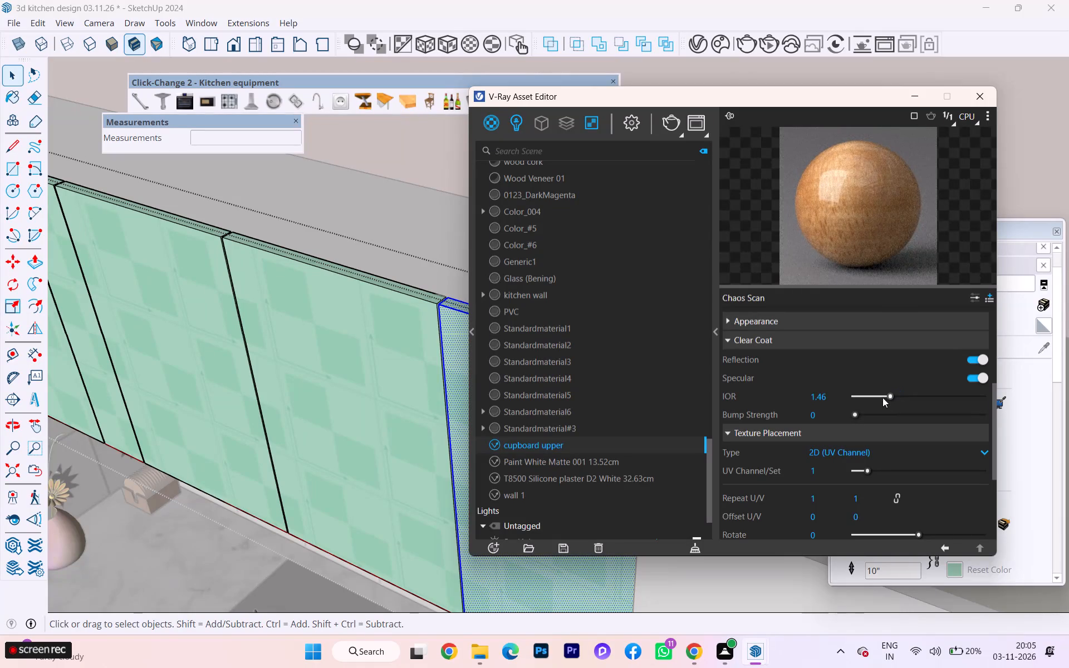
{"action": "left_click", "coordinate": [876, 395]}
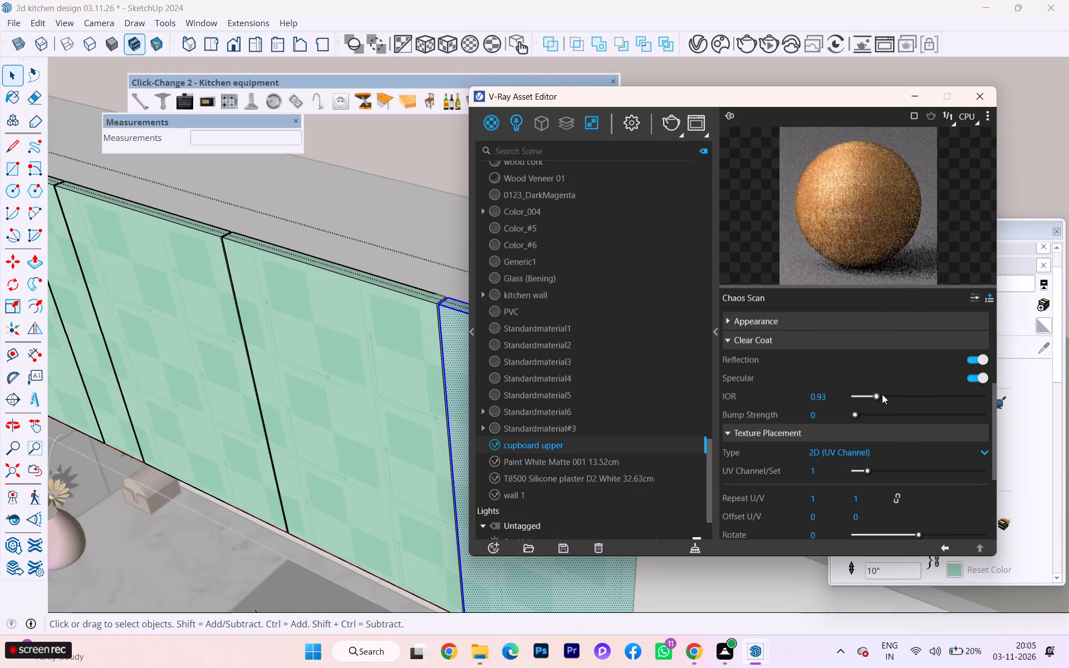
{"action": "left_click", "coordinate": [885, 394]}
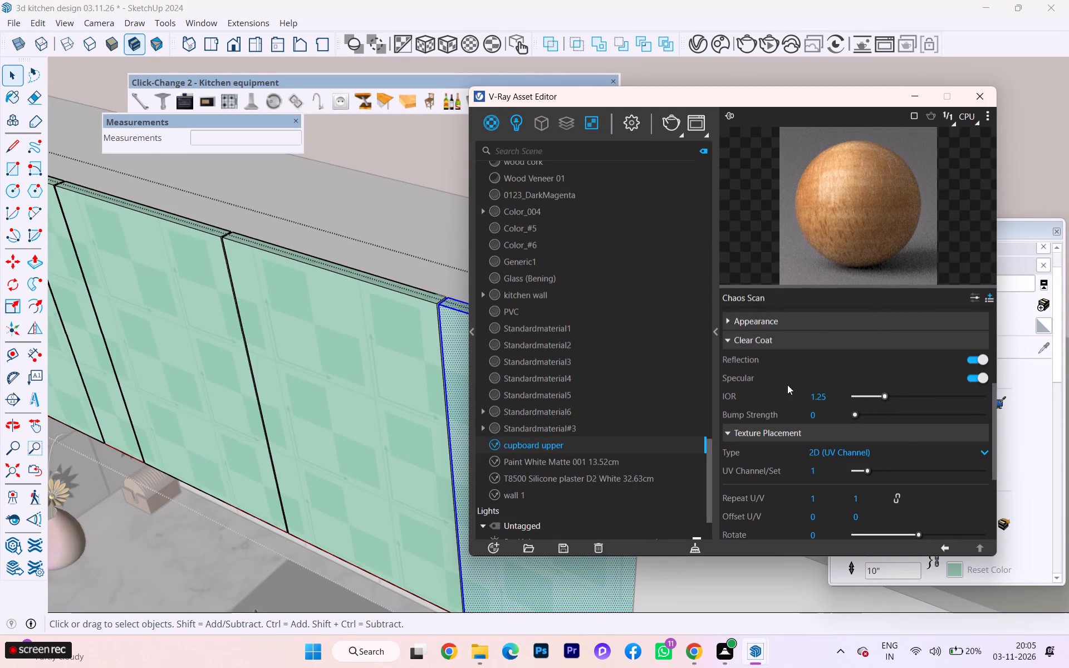
Select the full geometry of the upper cabinet door nearest the tall oven unit and apply the cupboard upper material to it.
{"action": "triple_click", "coordinate": [446, 336]}
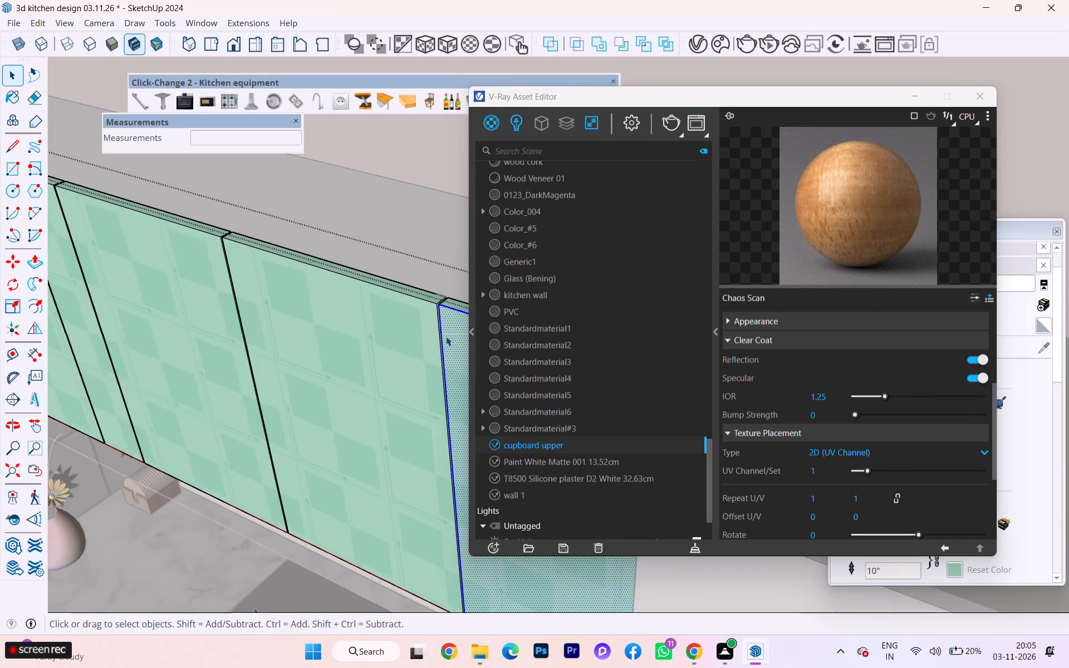
{"action": "right_click", "coordinate": [448, 334]}
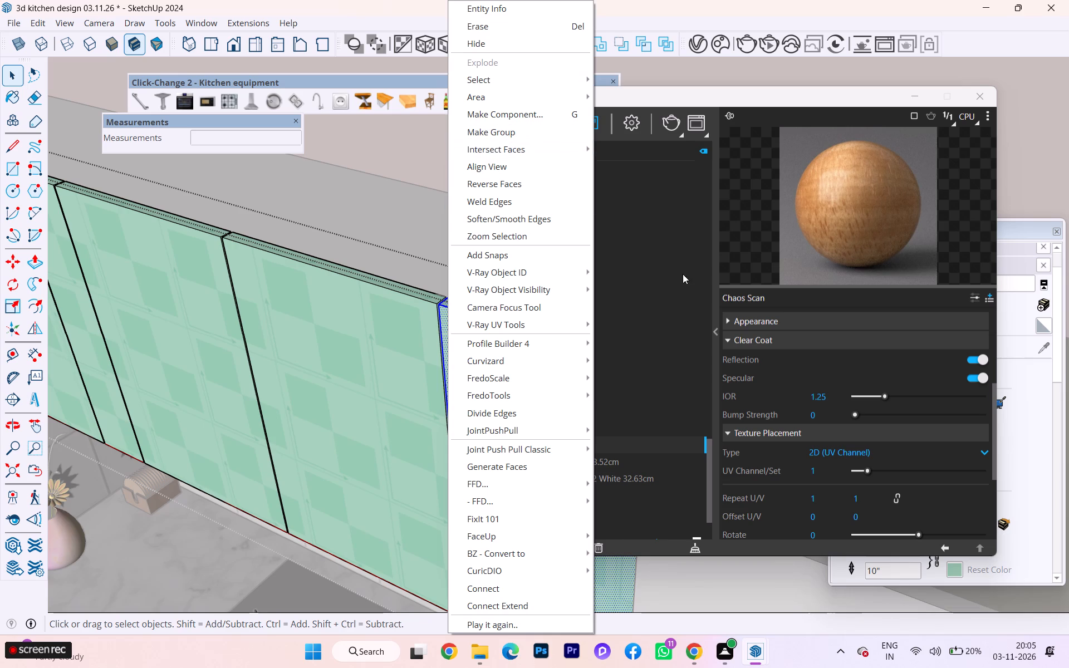
{"action": "left_click", "coordinate": [684, 272]}
{"action": "right_click", "coordinate": [574, 444]}
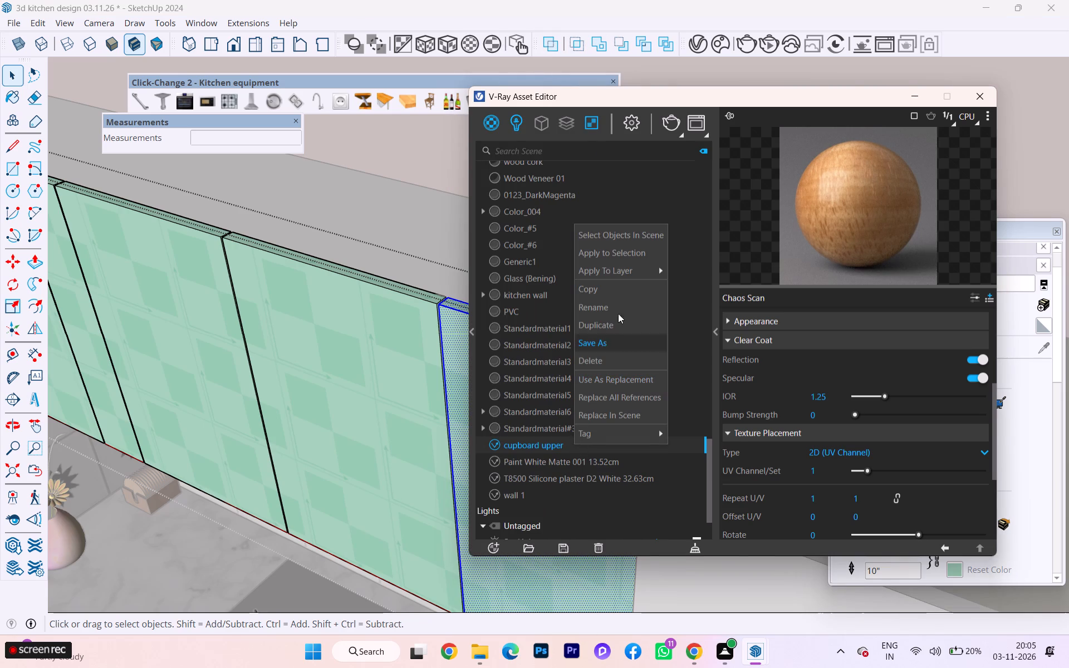
{"action": "left_click", "coordinate": [615, 270]}
{"action": "left_click", "coordinate": [622, 248]}
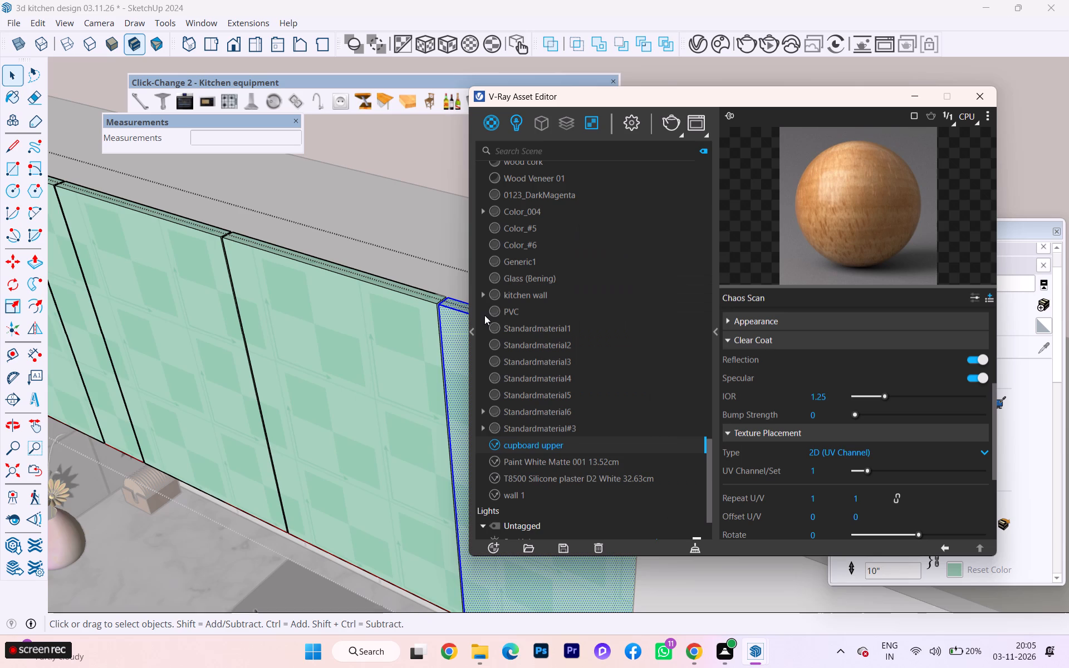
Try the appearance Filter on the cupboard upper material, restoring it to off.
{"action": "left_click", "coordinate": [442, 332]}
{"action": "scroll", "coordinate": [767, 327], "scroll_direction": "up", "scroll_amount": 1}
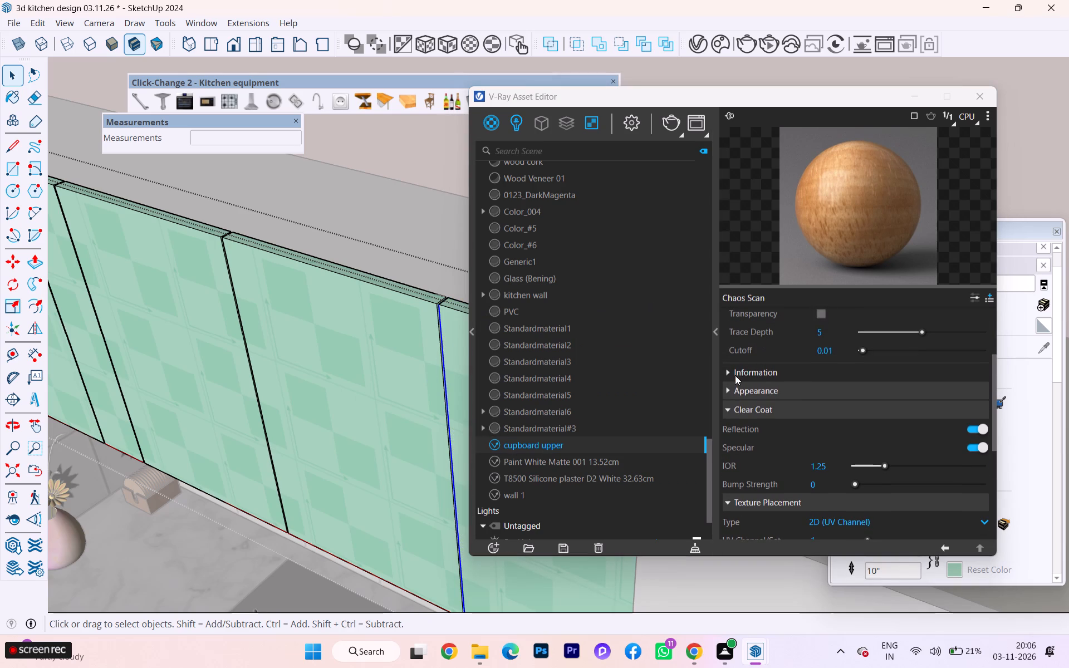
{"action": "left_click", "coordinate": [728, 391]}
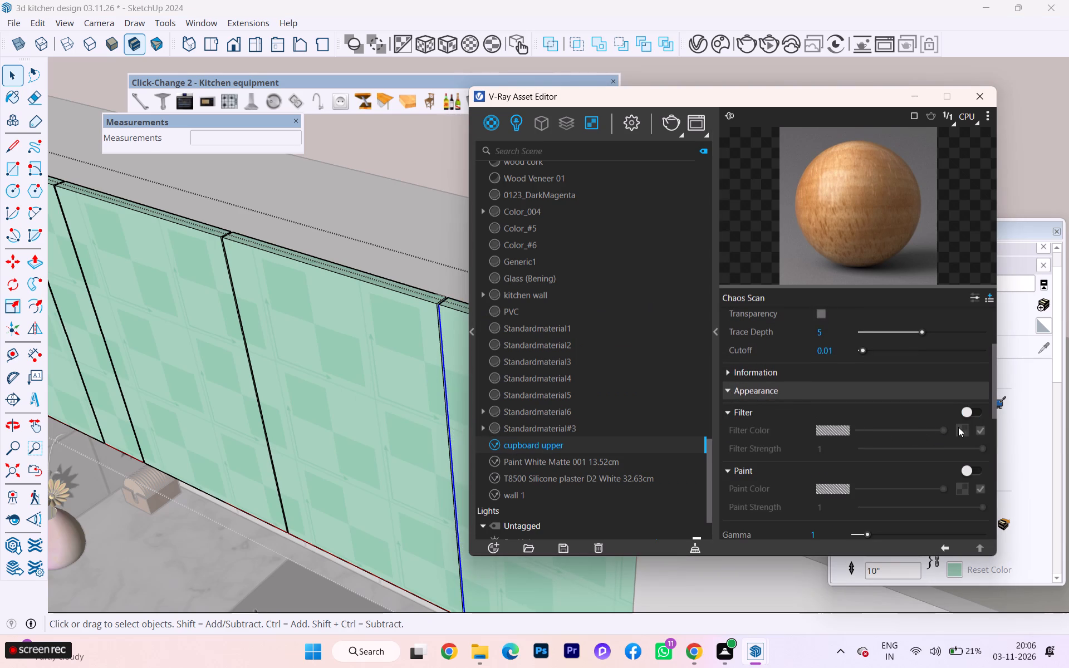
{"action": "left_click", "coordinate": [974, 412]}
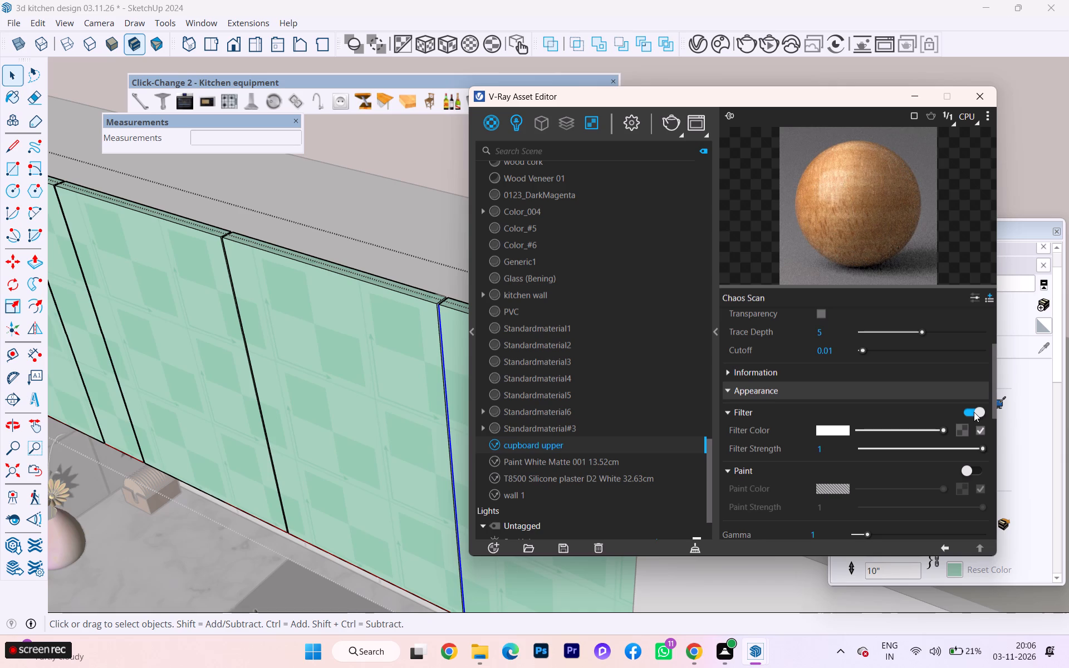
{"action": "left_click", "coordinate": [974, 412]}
Examine the upper cabinet doors up close and within the whole kitchen, leaving the cabinet group.
{"action": "left_click", "coordinate": [466, 348]}
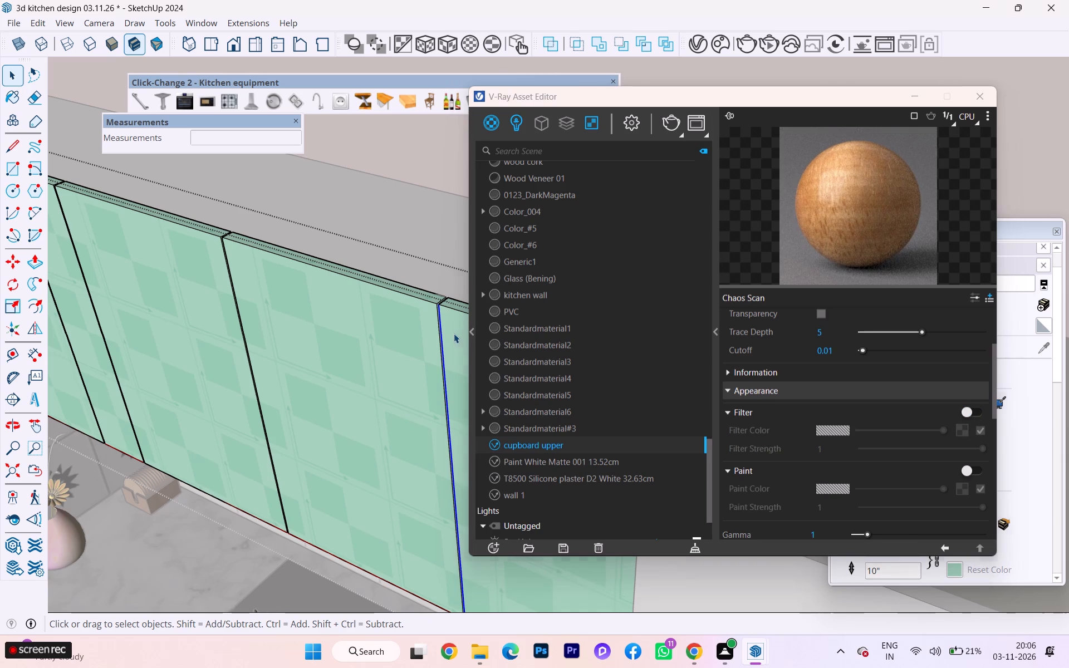
{"action": "double_click", "coordinate": [454, 333]}
{"action": "scroll", "coordinate": [362, 324], "scroll_direction": "down", "scroll_amount": 4}
{"action": "scroll", "coordinate": [214, 307], "scroll_direction": "down", "scroll_amount": 2}
{"action": "scroll", "coordinate": [213, 307], "scroll_direction": "up", "scroll_amount": 1}
{"action": "scroll", "coordinate": [212, 307], "scroll_direction": "down", "scroll_amount": 5}
{"action": "scroll", "coordinate": [205, 309], "scroll_direction": "up", "scroll_amount": 1}
{"action": "scroll", "coordinate": [204, 309], "scroll_direction": "down", "scroll_amount": 3}
{"action": "scroll", "coordinate": [129, 307], "scroll_direction": "up", "scroll_amount": 2}
{"action": "scroll", "coordinate": [129, 307], "scroll_direction": "down", "scroll_amount": 1}
{"action": "scroll", "coordinate": [129, 307], "scroll_direction": "up", "scroll_amount": 2}
{"action": "scroll", "coordinate": [129, 307], "scroll_direction": "down", "scroll_amount": 10}
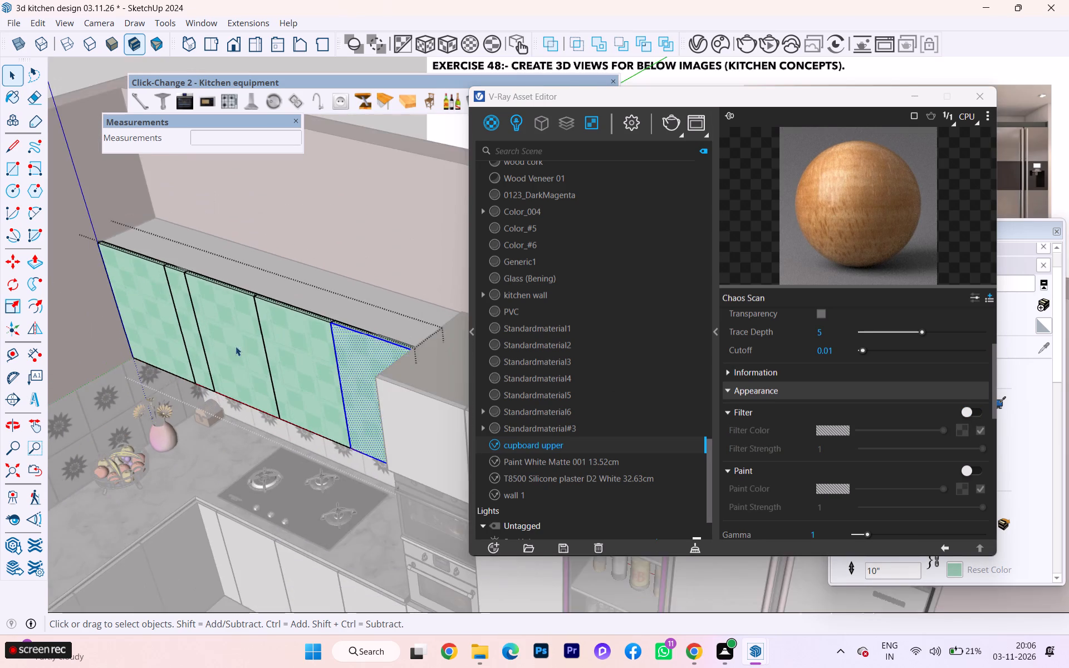
{"action": "scroll", "coordinate": [236, 346], "scroll_direction": "down", "scroll_amount": 7}
{"action": "scroll", "coordinate": [202, 332], "scroll_direction": "up", "scroll_amount": 1}
{"action": "scroll", "coordinate": [202, 332], "scroll_direction": "down", "scroll_amount": 4}
{"action": "scroll", "coordinate": [211, 326], "scroll_direction": "up", "scroll_amount": 1}
{"action": "scroll", "coordinate": [211, 326], "scroll_direction": "down", "scroll_amount": 2}
{"action": "scroll", "coordinate": [211, 326], "scroll_direction": "up", "scroll_amount": 1}
{"action": "scroll", "coordinate": [211, 326], "scroll_direction": "down", "scroll_amount": 10}
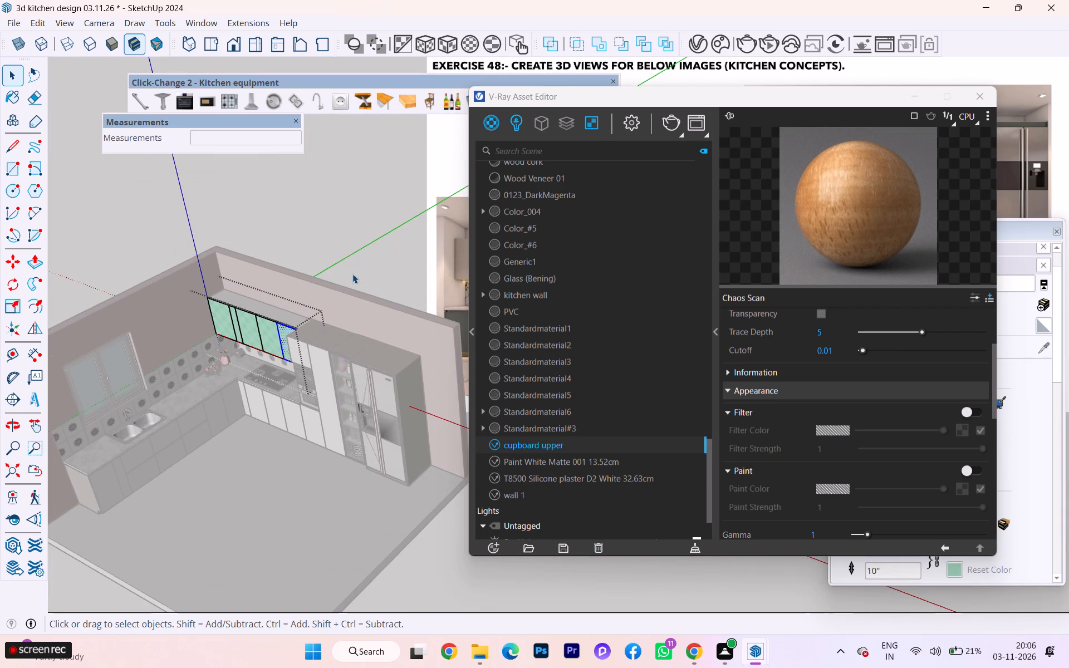
{"action": "left_click", "coordinate": [385, 237]}
Select the full geometry of the upper cabinet door second from the tall oven unit.
{"action": "scroll", "coordinate": [271, 301], "scroll_direction": "up", "scroll_amount": 9}
{"action": "scroll", "coordinate": [262, 351], "scroll_direction": "up", "scroll_amount": 7}
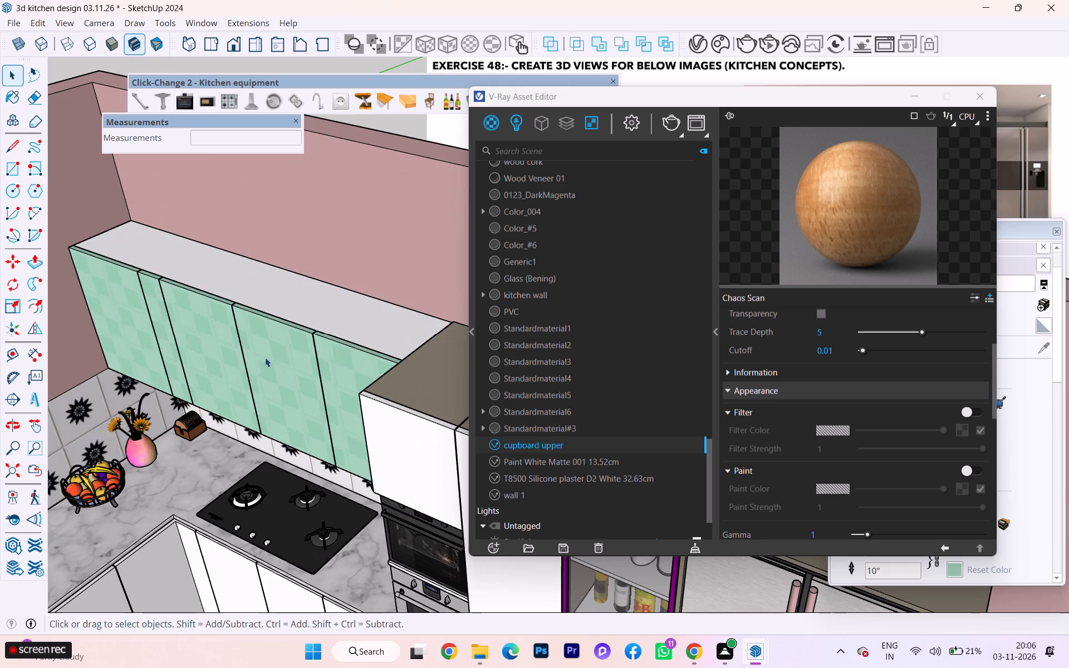
{"action": "left_click", "coordinate": [265, 357]}
{"action": "left_click", "coordinate": [265, 357]}
{"action": "triple_click", "coordinate": [268, 357]}
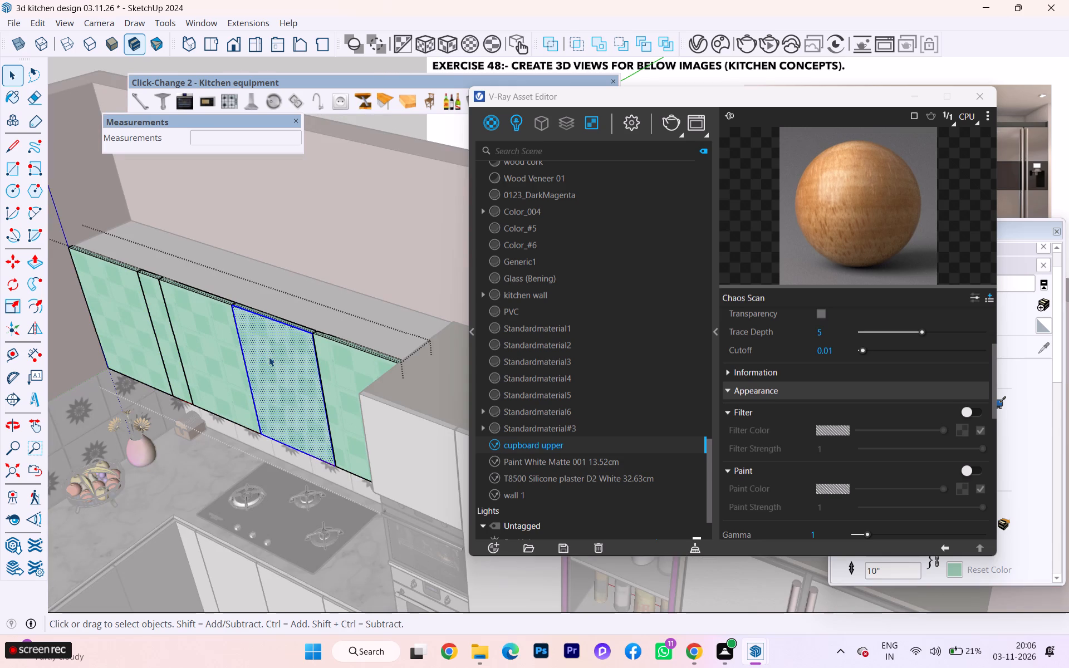
{"action": "left_click", "coordinate": [269, 357]}
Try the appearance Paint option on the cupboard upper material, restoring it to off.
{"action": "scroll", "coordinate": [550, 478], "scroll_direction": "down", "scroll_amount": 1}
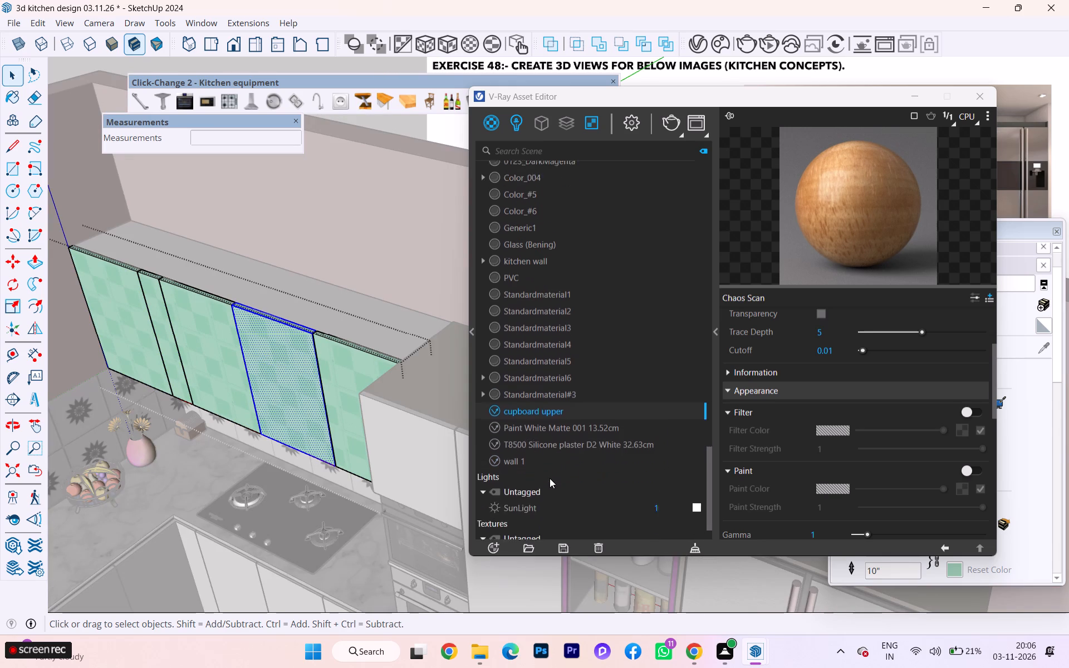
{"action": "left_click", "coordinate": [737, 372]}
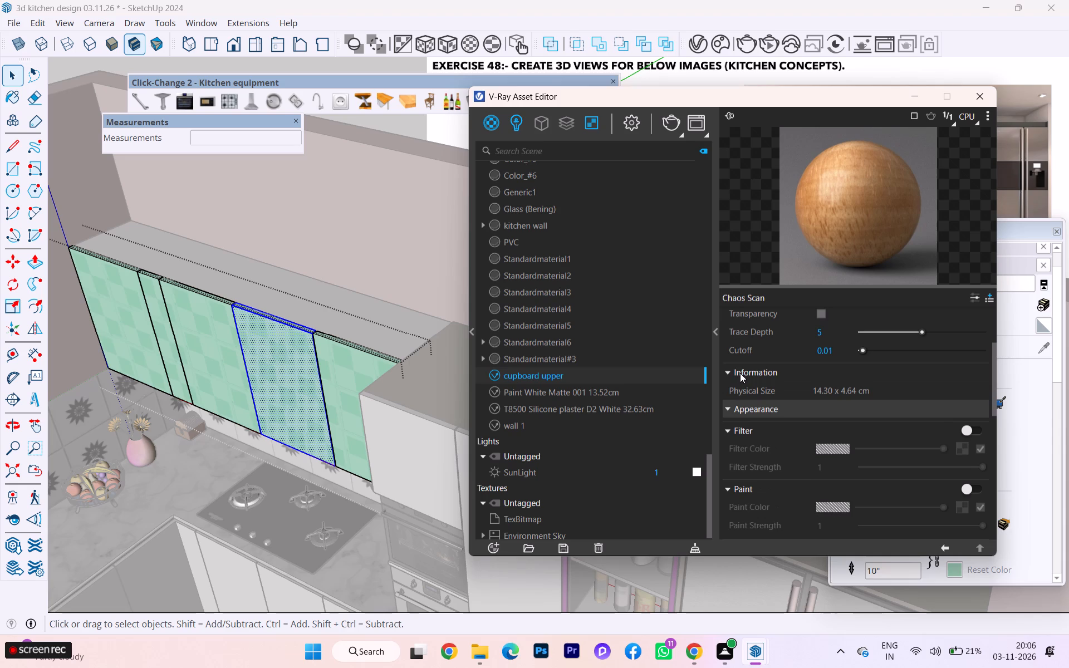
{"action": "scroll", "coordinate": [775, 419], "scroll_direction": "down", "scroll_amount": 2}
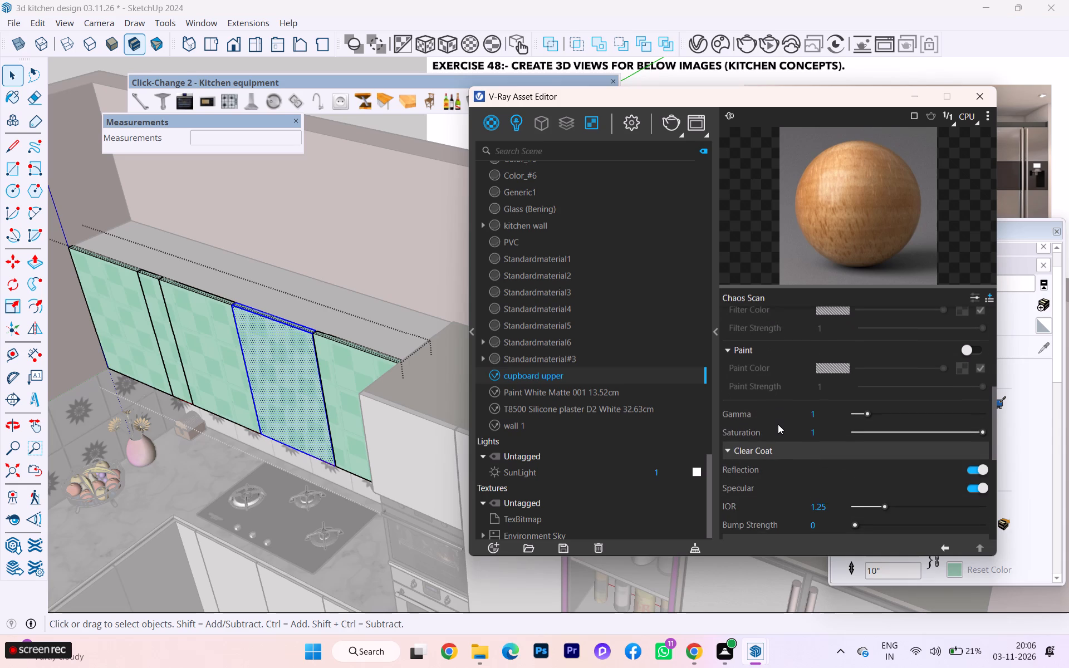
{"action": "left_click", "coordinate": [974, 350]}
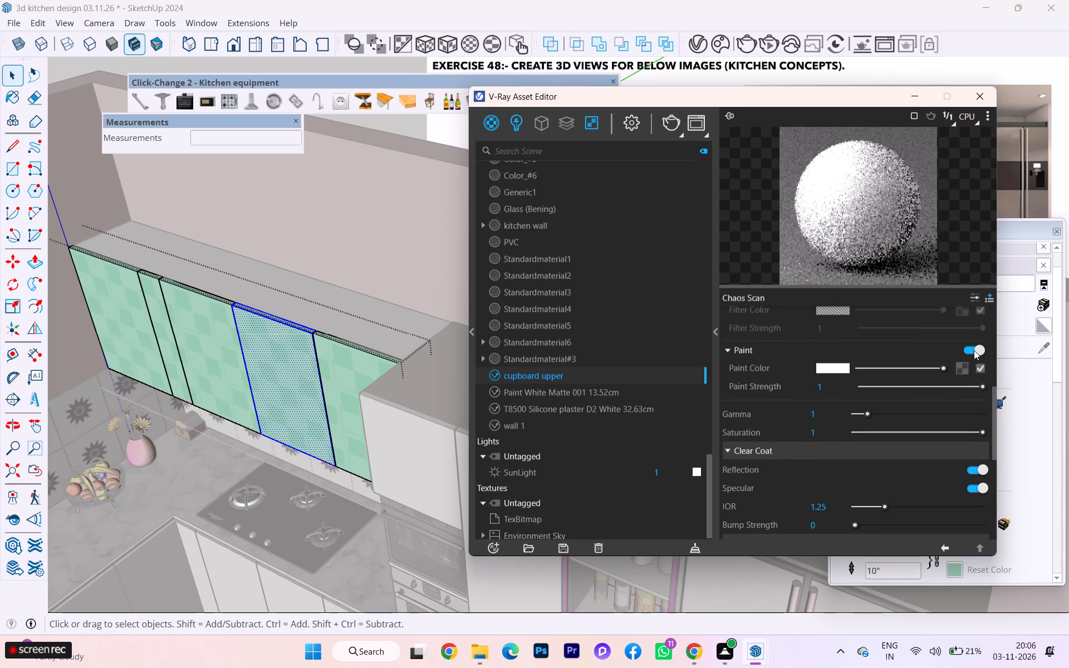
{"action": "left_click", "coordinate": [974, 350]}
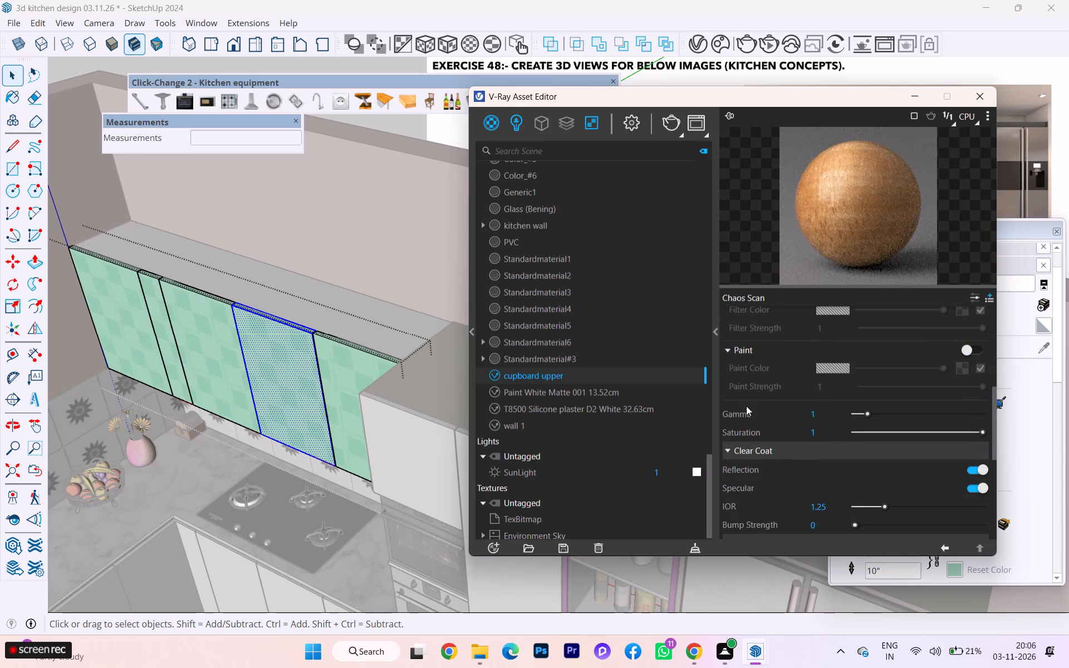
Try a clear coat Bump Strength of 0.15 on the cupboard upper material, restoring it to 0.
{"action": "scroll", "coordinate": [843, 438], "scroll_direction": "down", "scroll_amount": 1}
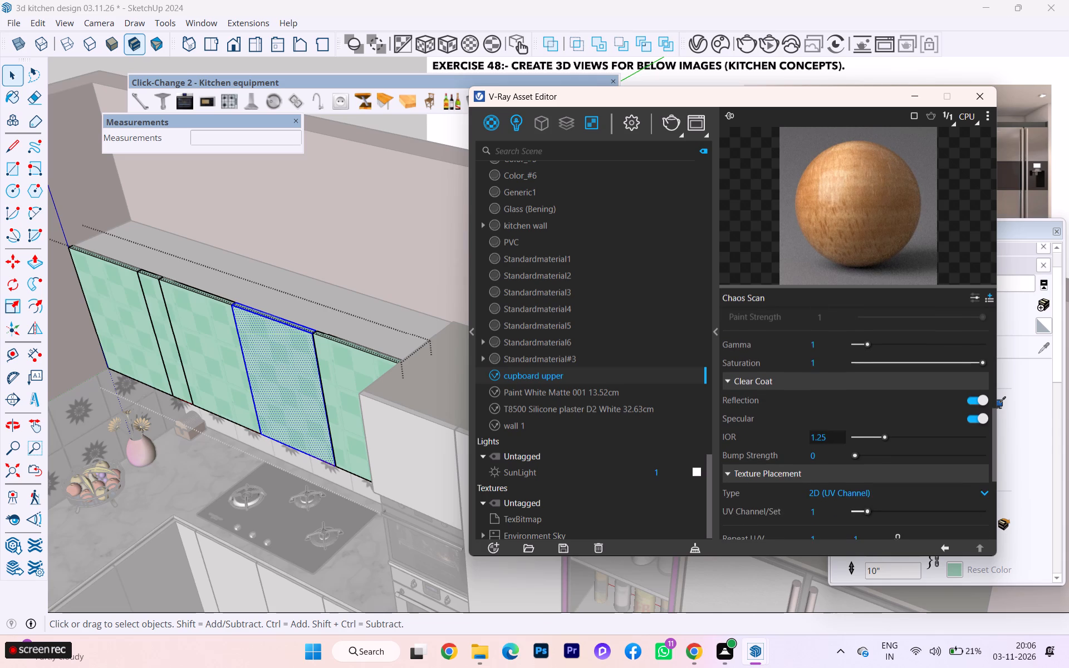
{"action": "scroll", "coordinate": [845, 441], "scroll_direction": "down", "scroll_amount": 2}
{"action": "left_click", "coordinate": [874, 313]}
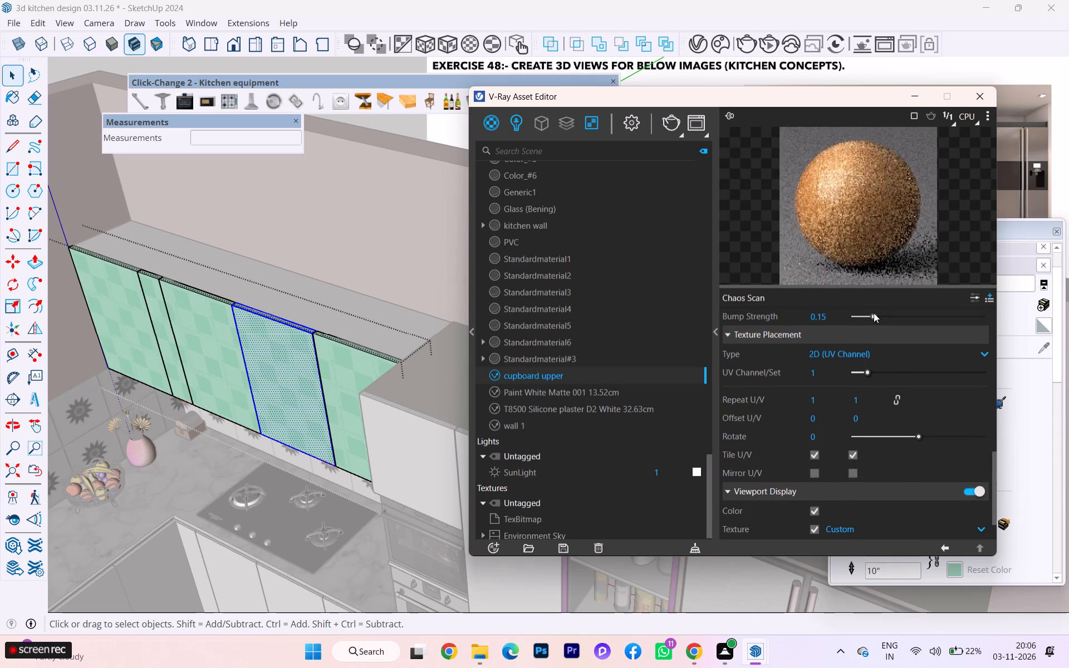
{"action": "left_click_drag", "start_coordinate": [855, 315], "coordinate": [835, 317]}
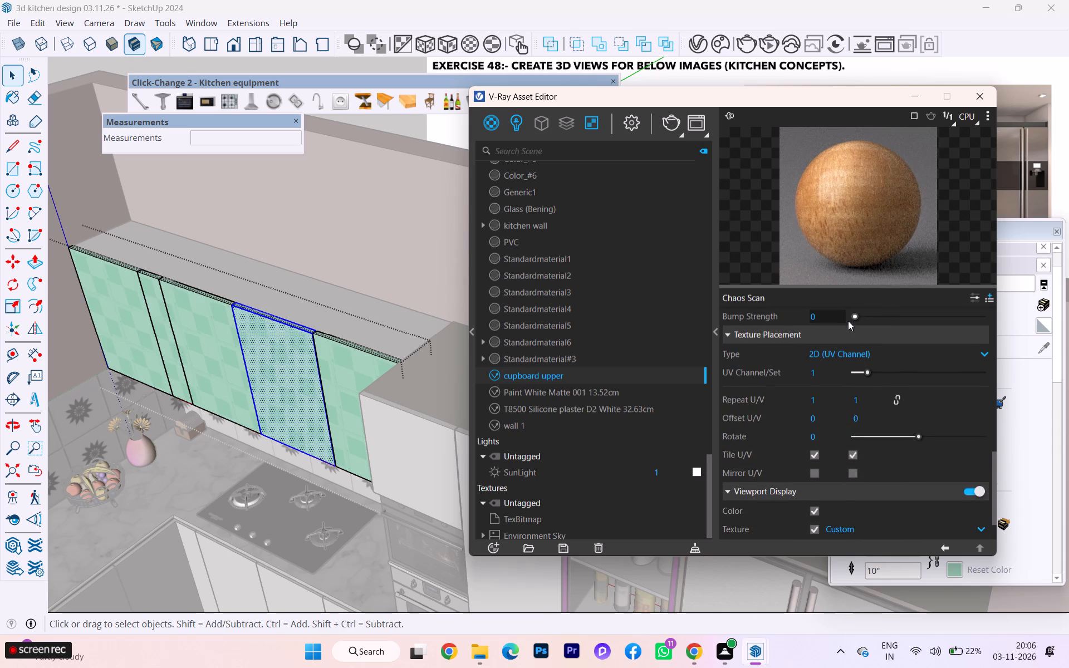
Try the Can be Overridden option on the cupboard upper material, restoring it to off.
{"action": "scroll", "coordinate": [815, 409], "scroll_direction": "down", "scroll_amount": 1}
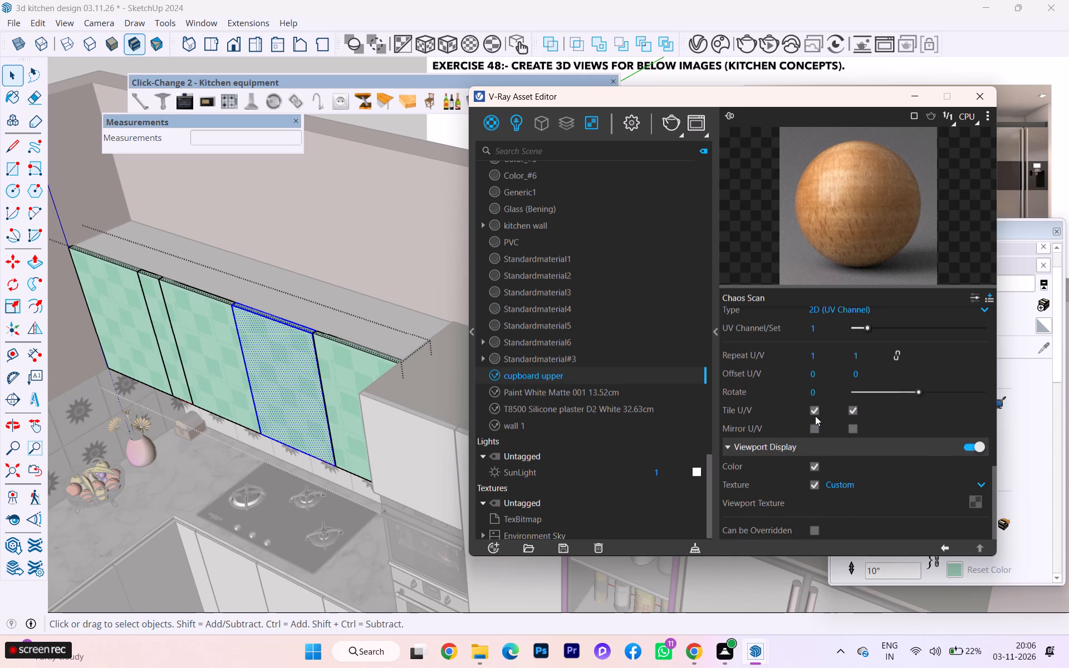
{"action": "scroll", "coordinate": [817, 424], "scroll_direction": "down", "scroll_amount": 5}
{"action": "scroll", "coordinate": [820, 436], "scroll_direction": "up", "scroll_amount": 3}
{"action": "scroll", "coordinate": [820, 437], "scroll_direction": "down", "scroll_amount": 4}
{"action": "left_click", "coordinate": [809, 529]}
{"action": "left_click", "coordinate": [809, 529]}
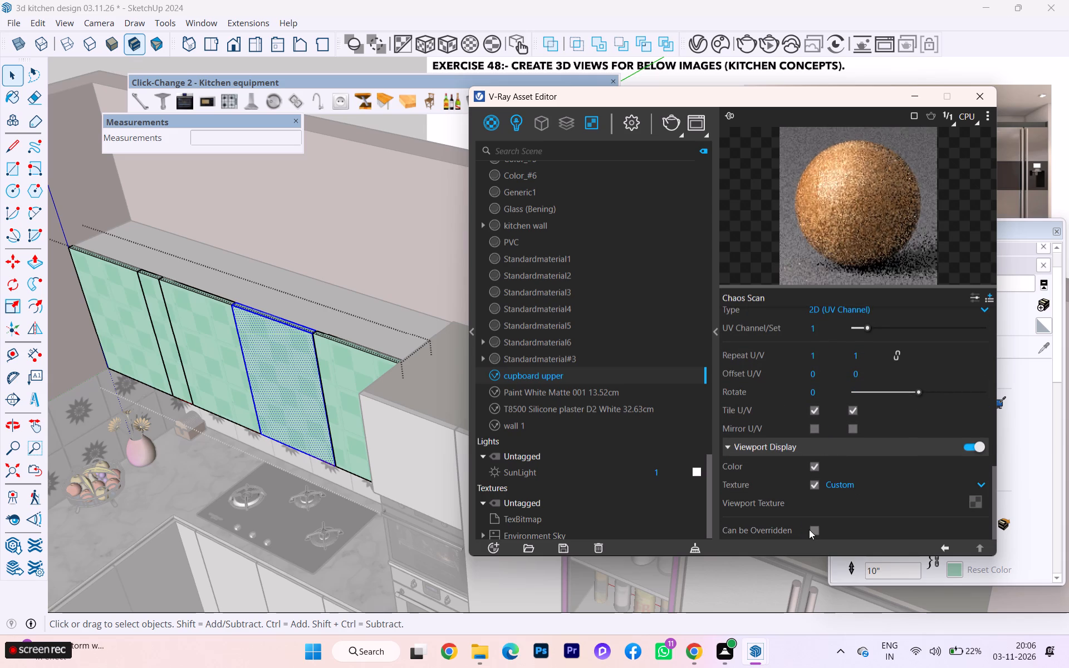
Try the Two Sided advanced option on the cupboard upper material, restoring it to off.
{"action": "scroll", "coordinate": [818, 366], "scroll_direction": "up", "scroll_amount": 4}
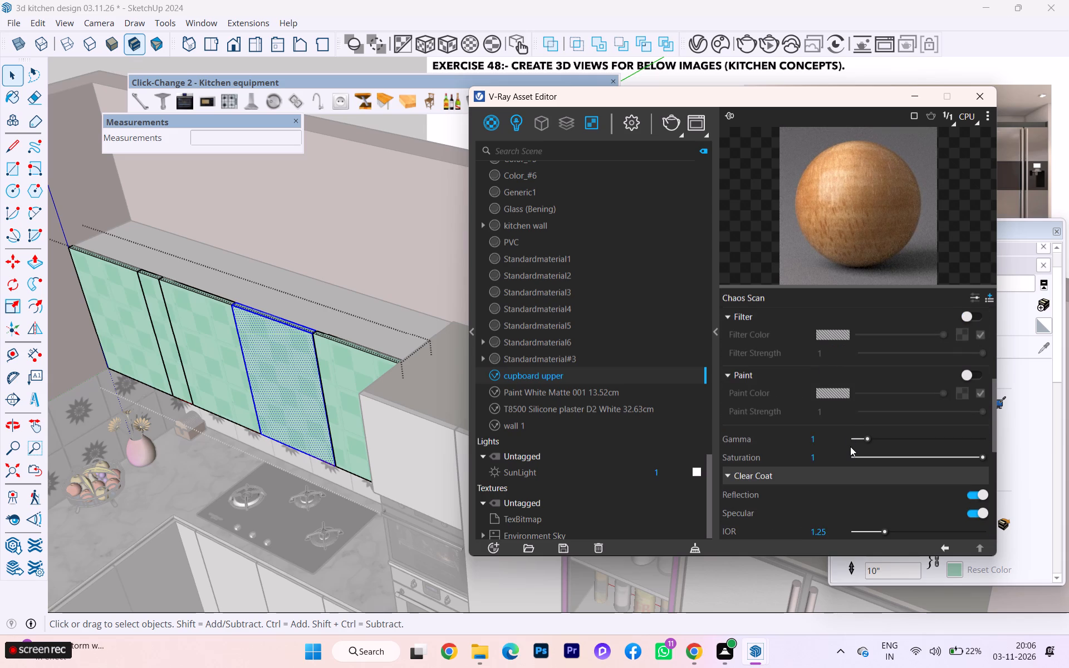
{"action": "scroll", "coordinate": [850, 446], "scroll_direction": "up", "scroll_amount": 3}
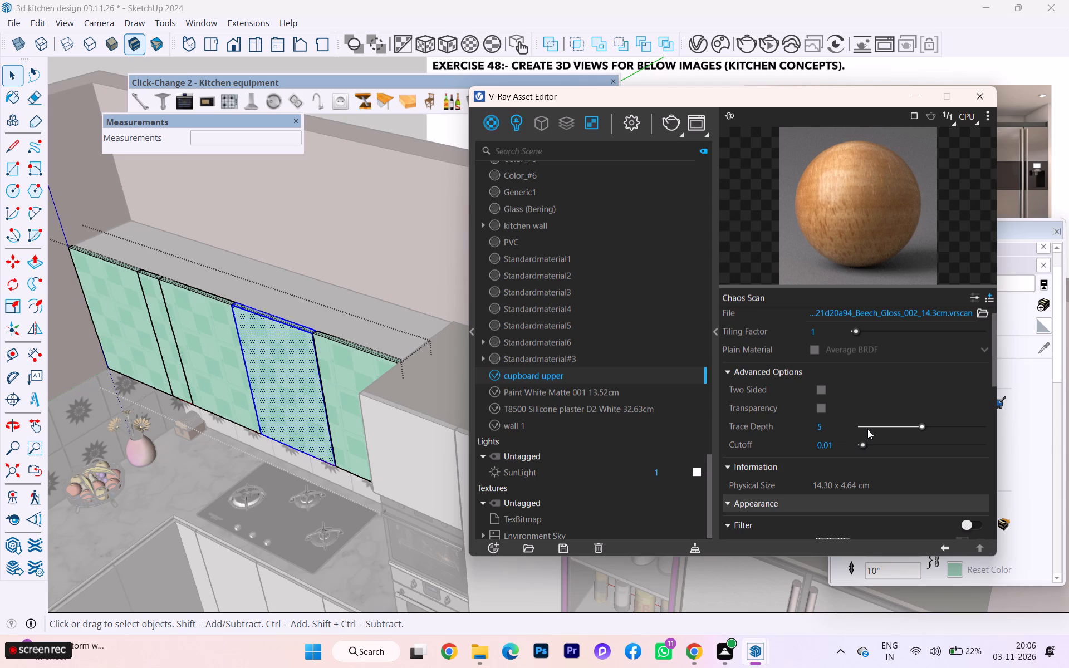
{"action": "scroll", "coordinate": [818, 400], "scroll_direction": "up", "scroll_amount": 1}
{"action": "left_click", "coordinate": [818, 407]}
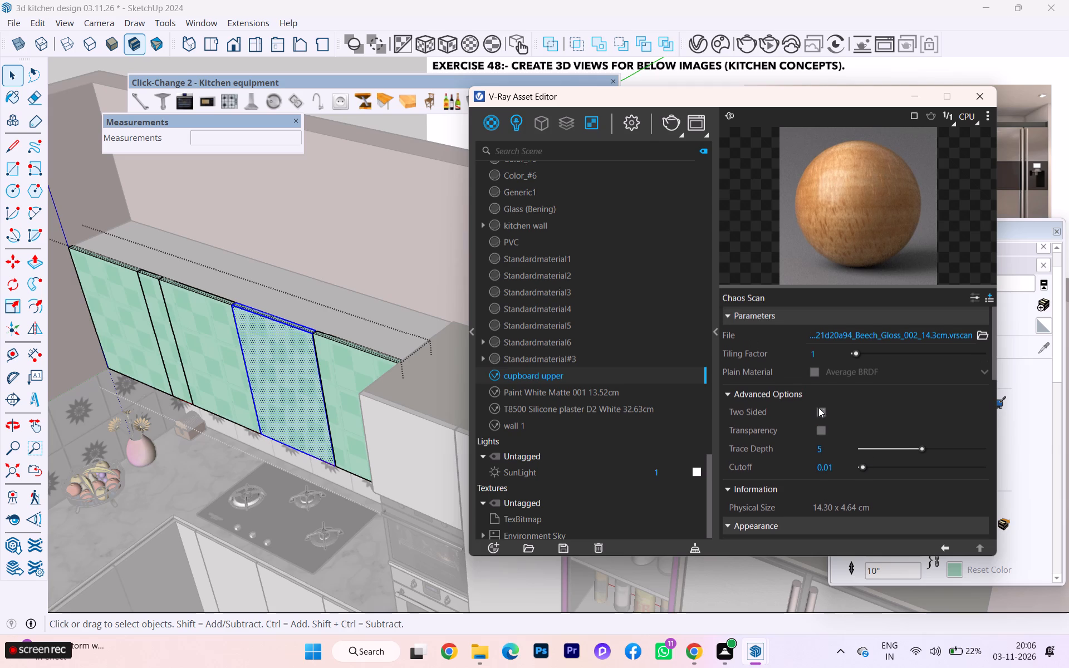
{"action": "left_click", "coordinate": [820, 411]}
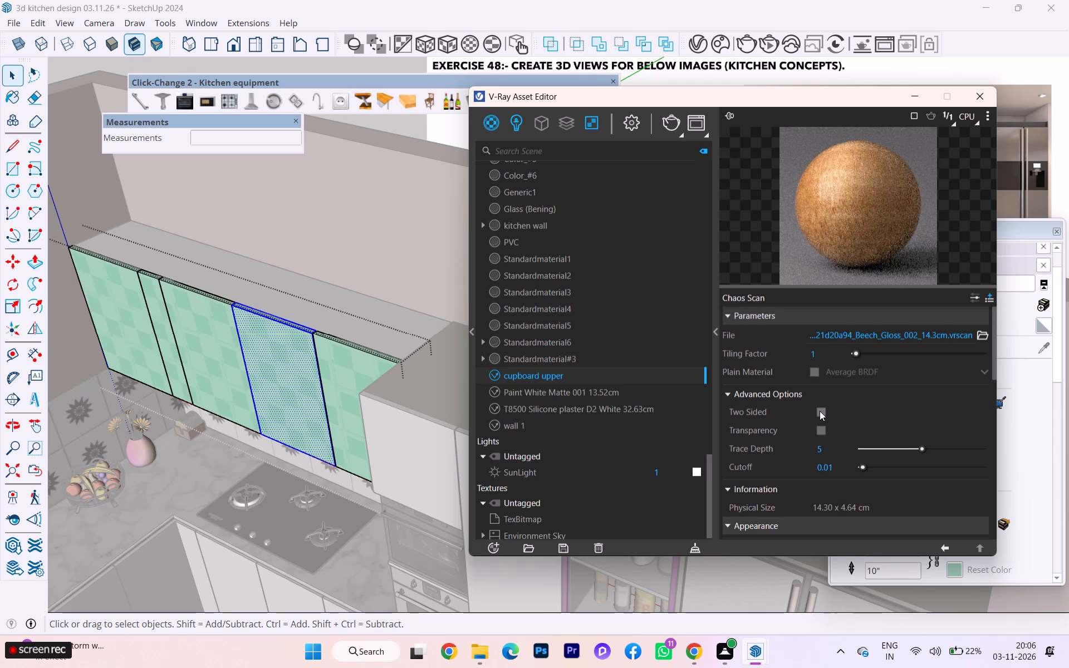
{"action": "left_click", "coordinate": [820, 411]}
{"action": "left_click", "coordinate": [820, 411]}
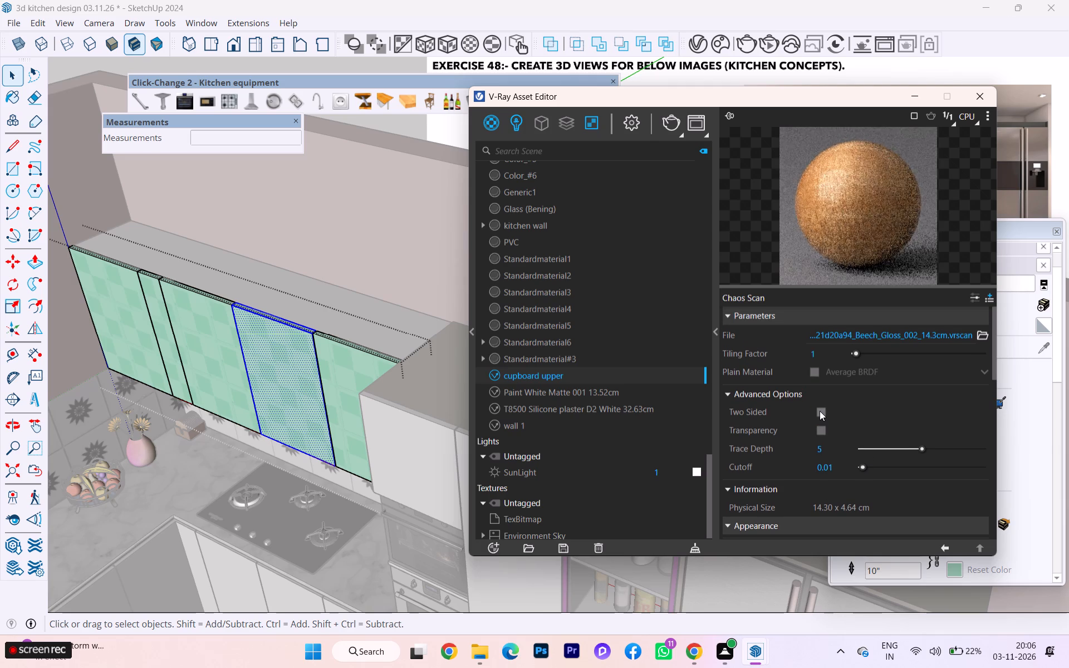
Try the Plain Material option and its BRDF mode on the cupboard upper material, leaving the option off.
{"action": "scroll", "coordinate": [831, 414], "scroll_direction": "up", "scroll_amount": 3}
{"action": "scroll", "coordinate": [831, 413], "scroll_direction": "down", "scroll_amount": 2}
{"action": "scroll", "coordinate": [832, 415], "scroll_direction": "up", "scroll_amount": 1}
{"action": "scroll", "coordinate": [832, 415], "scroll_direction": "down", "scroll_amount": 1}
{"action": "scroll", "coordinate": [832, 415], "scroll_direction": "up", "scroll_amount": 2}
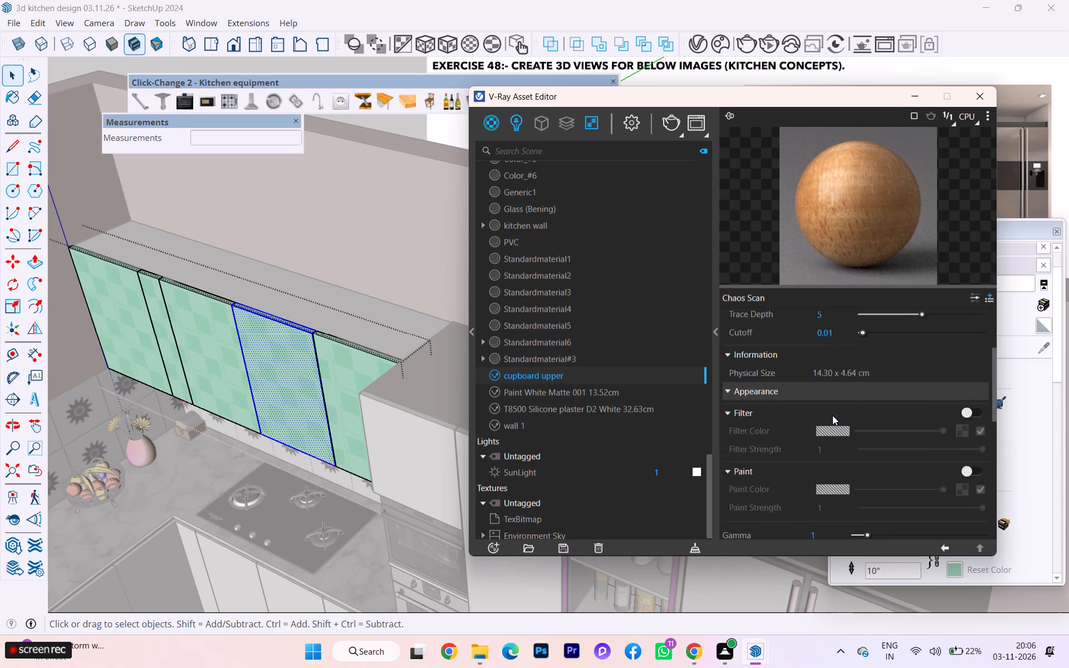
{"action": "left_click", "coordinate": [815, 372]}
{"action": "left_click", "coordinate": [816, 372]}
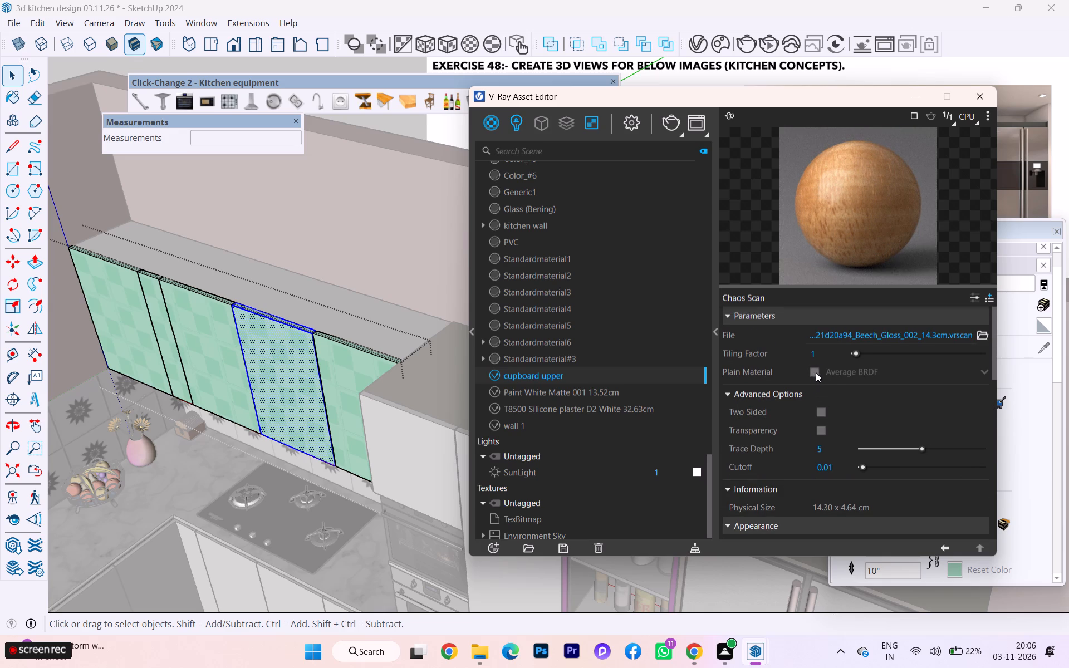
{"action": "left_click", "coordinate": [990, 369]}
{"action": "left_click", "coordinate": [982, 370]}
Try Tiling Factor values of 30 and 9 for the cupboard upper material, settling on 33.
{"action": "left_click", "coordinate": [879, 351]}
{"action": "left_click", "coordinate": [893, 350]}
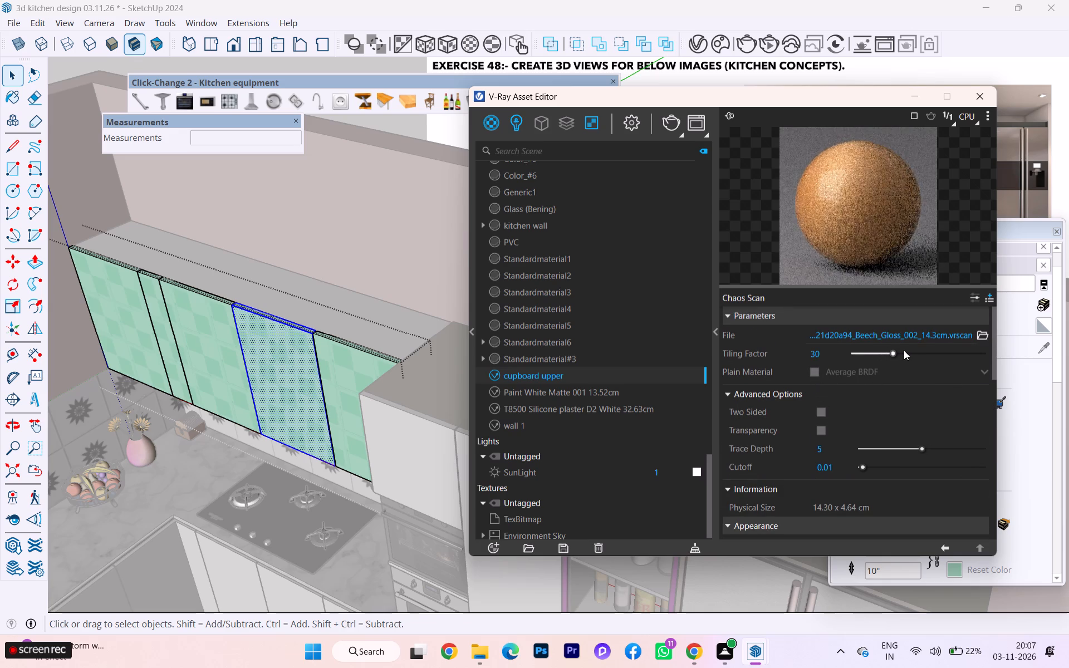
{"action": "left_click", "coordinate": [870, 347]}
{"action": "left_click", "coordinate": [867, 352]}
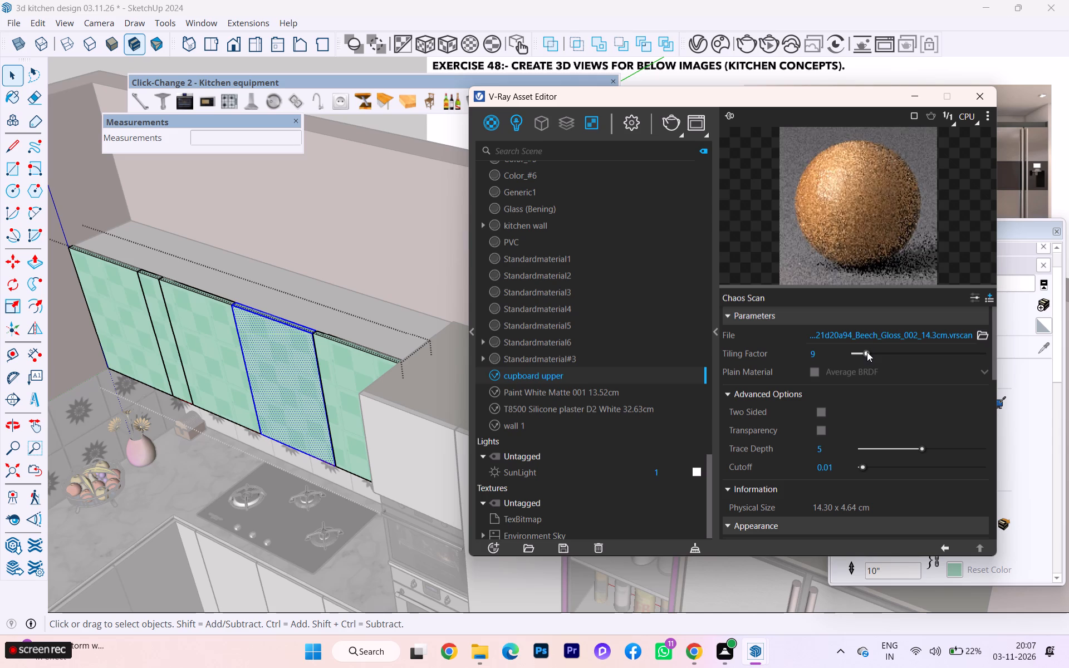
{"action": "left_click", "coordinate": [898, 353]}
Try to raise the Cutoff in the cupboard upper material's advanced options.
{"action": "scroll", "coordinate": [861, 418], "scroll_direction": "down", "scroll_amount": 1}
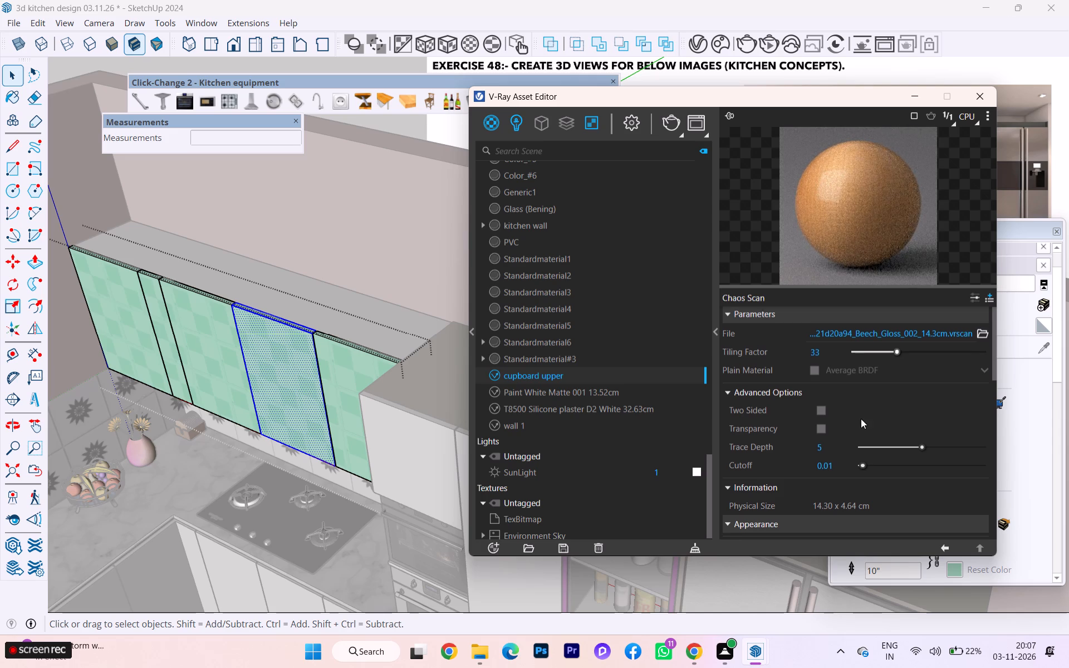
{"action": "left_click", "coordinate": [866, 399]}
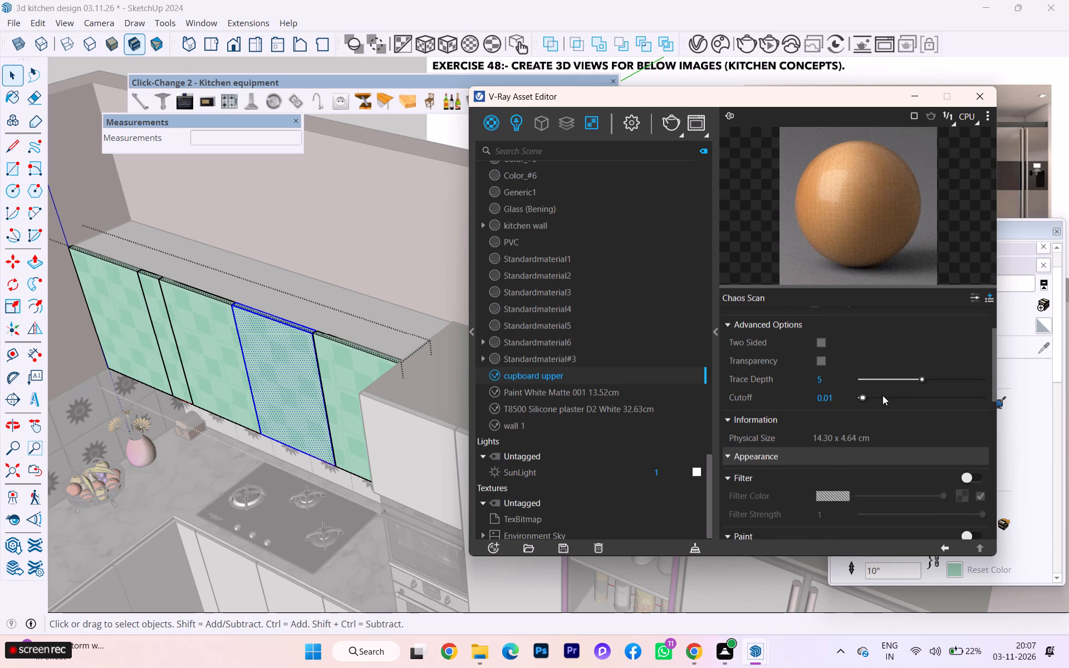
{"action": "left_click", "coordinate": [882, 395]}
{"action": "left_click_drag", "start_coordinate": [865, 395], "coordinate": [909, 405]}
Lower the cupboard upper material's Tiling Factor to 1.
{"action": "scroll", "coordinate": [882, 379], "scroll_direction": "up", "scroll_amount": 3}
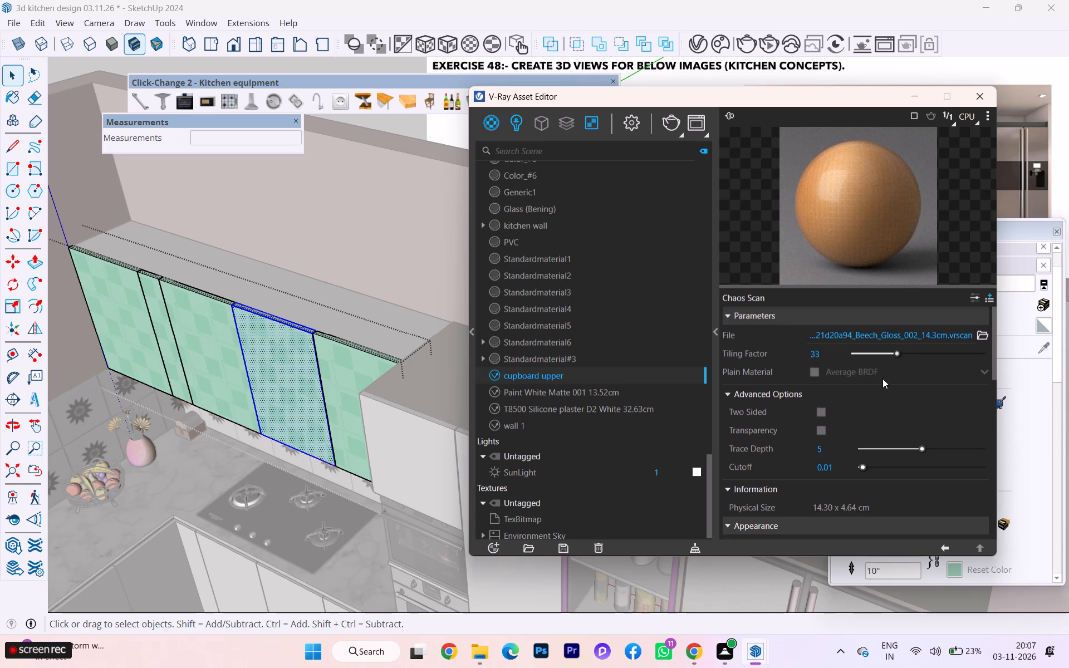
{"action": "double_click", "coordinate": [869, 357]}
{"action": "left_click", "coordinate": [861, 351]}
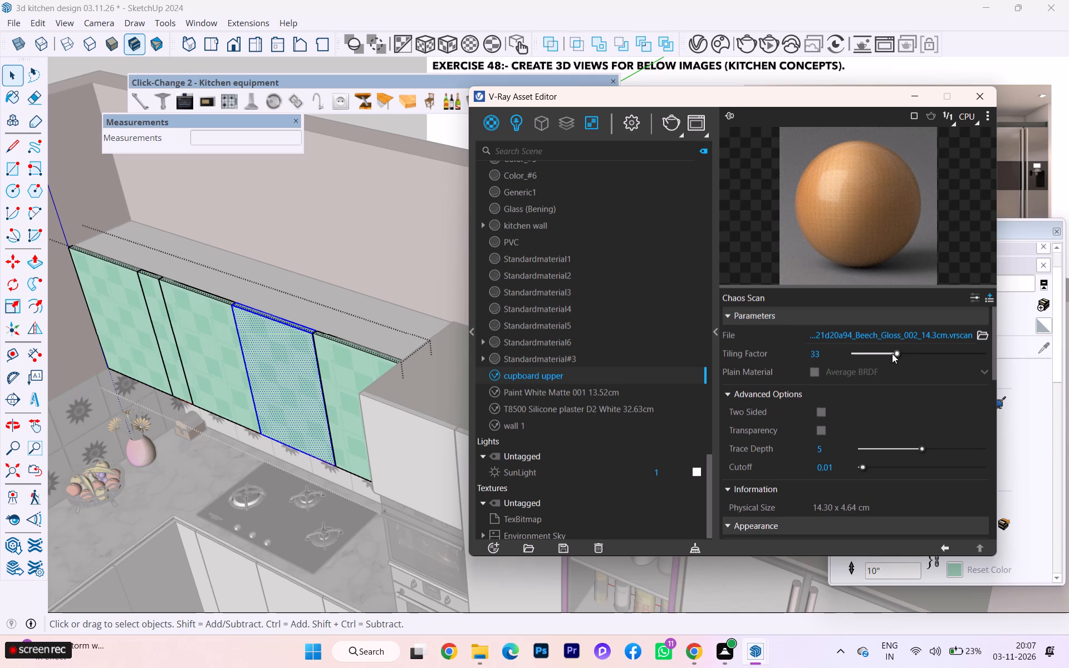
{"action": "left_click_drag", "start_coordinate": [892, 353], "coordinate": [865, 353]}
{"action": "left_click_drag", "start_coordinate": [904, 352], "coordinate": [881, 352]}
{"action": "triple_click", "coordinate": [882, 352]}
{"action": "double_click", "coordinate": [855, 355]}
{"action": "left_click_drag", "start_coordinate": [896, 355], "coordinate": [856, 356]}
Set the cupboard upper material's Trace Depth to 2 in its advanced options.
{"action": "scroll", "coordinate": [837, 450], "scroll_direction": "down", "scroll_amount": 3}
{"action": "scroll", "coordinate": [836, 453], "scroll_direction": "up", "scroll_amount": 3}
{"action": "left_click", "coordinate": [886, 451]}
{"action": "left_click", "coordinate": [887, 449]}
Review the cupboard upper material's remaining settings, from the advanced options down to Viewport Display.
{"action": "scroll", "coordinate": [885, 436], "scroll_direction": "up", "scroll_amount": 5}
{"action": "scroll", "coordinate": [816, 432], "scroll_direction": "down", "scroll_amount": 1}
{"action": "scroll", "coordinate": [808, 432], "scroll_direction": "up", "scroll_amount": 1}
{"action": "scroll", "coordinate": [796, 430], "scroll_direction": "down", "scroll_amount": 3}
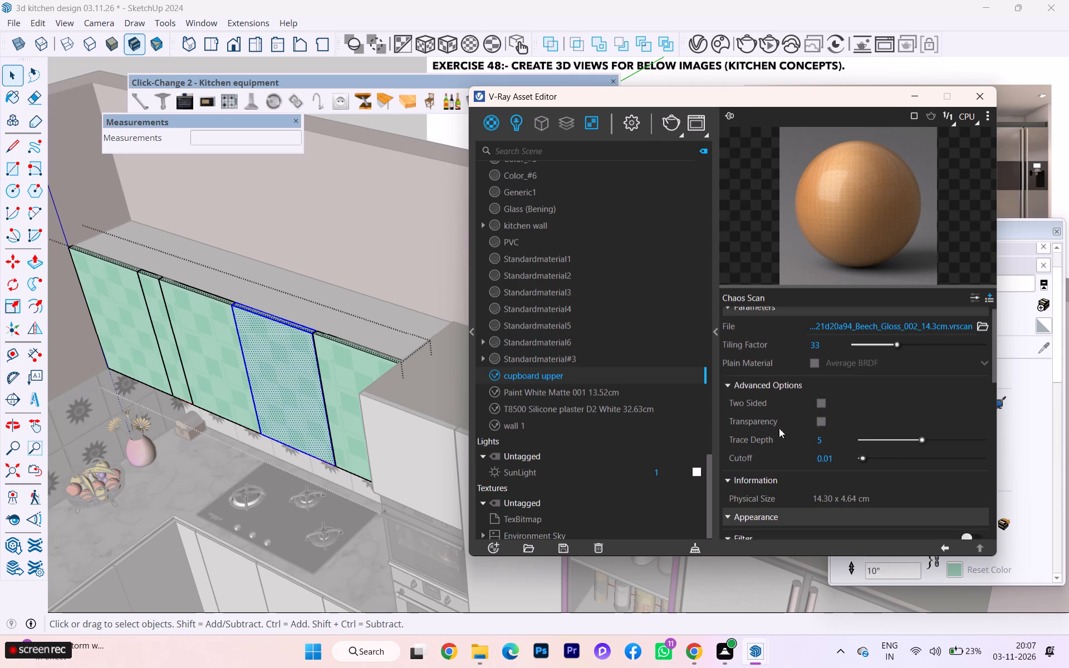
{"action": "scroll", "coordinate": [779, 428], "scroll_direction": "down", "scroll_amount": 3}
{"action": "scroll", "coordinate": [753, 419], "scroll_direction": "up", "scroll_amount": 3}
{"action": "scroll", "coordinate": [753, 419], "scroll_direction": "down", "scroll_amount": 3}
{"action": "scroll", "coordinate": [753, 419], "scroll_direction": "up", "scroll_amount": 1}
{"action": "scroll", "coordinate": [753, 419], "scroll_direction": "down", "scroll_amount": 2}
{"action": "scroll", "coordinate": [753, 419], "scroll_direction": "up", "scroll_amount": 1}
{"action": "scroll", "coordinate": [752, 421], "scroll_direction": "down", "scroll_amount": 3}
{"action": "scroll", "coordinate": [752, 429], "scroll_direction": "up", "scroll_amount": 1}
{"action": "scroll", "coordinate": [752, 429], "scroll_direction": "down", "scroll_amount": 4}
{"action": "scroll", "coordinate": [719, 492], "scroll_direction": "down", "scroll_amount": 2}
{"action": "left_click", "coordinate": [491, 459]}
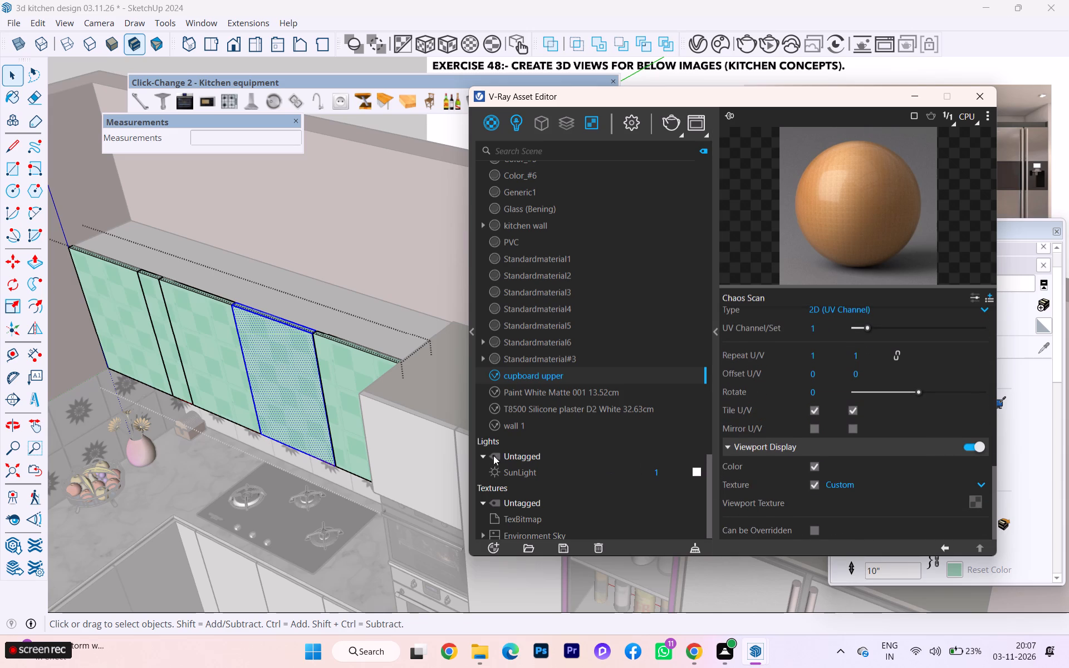
{"action": "left_click", "coordinate": [636, 374]}
{"action": "left_click", "coordinate": [615, 381]}
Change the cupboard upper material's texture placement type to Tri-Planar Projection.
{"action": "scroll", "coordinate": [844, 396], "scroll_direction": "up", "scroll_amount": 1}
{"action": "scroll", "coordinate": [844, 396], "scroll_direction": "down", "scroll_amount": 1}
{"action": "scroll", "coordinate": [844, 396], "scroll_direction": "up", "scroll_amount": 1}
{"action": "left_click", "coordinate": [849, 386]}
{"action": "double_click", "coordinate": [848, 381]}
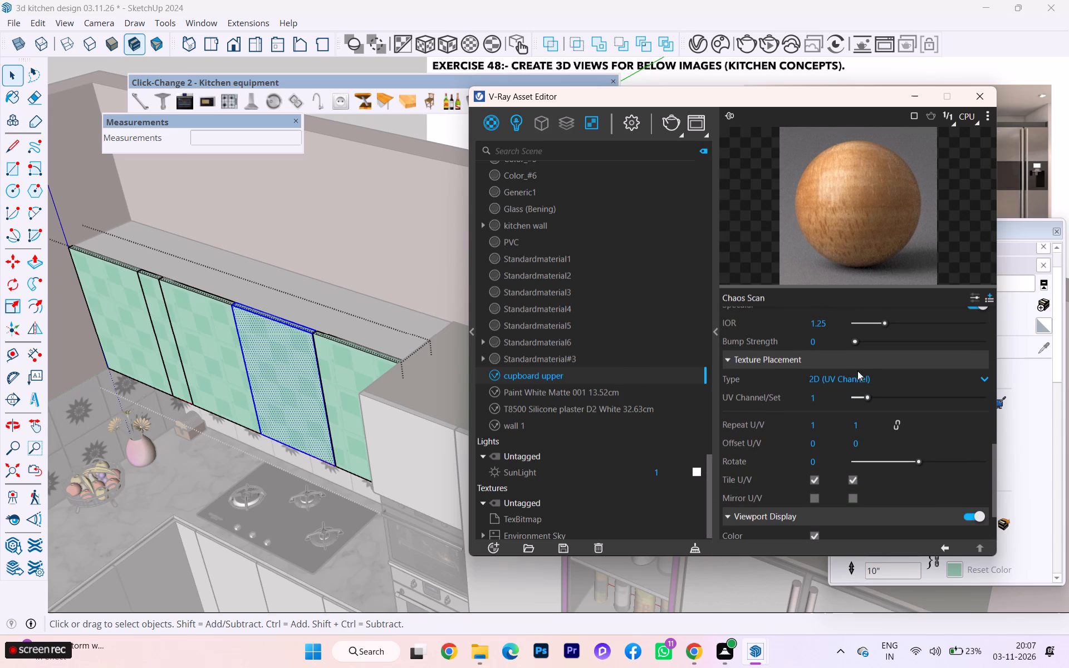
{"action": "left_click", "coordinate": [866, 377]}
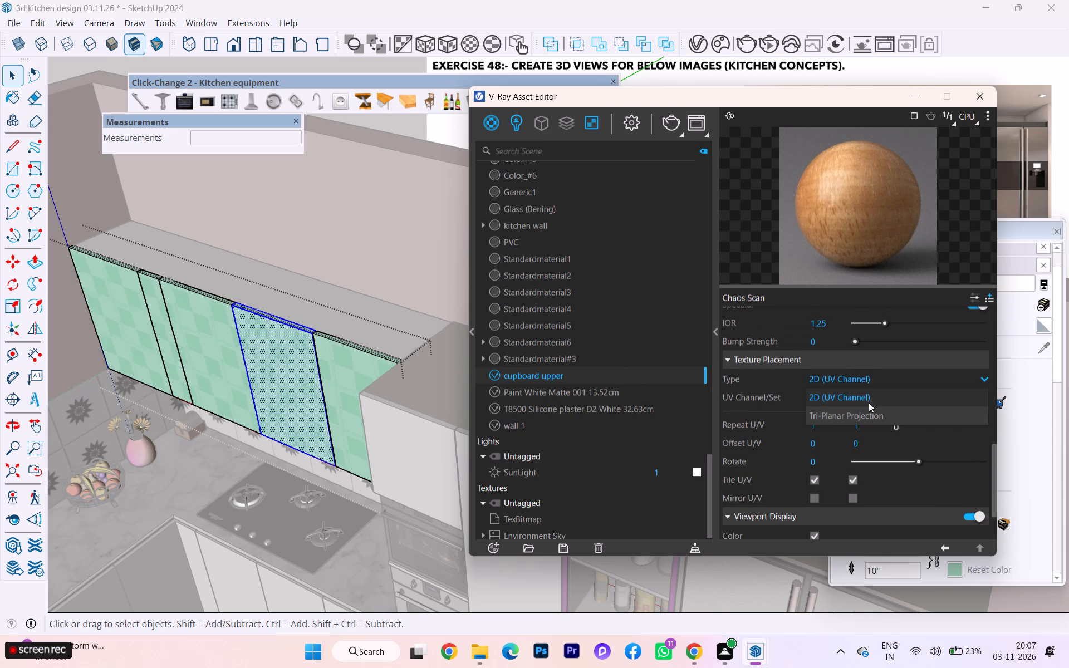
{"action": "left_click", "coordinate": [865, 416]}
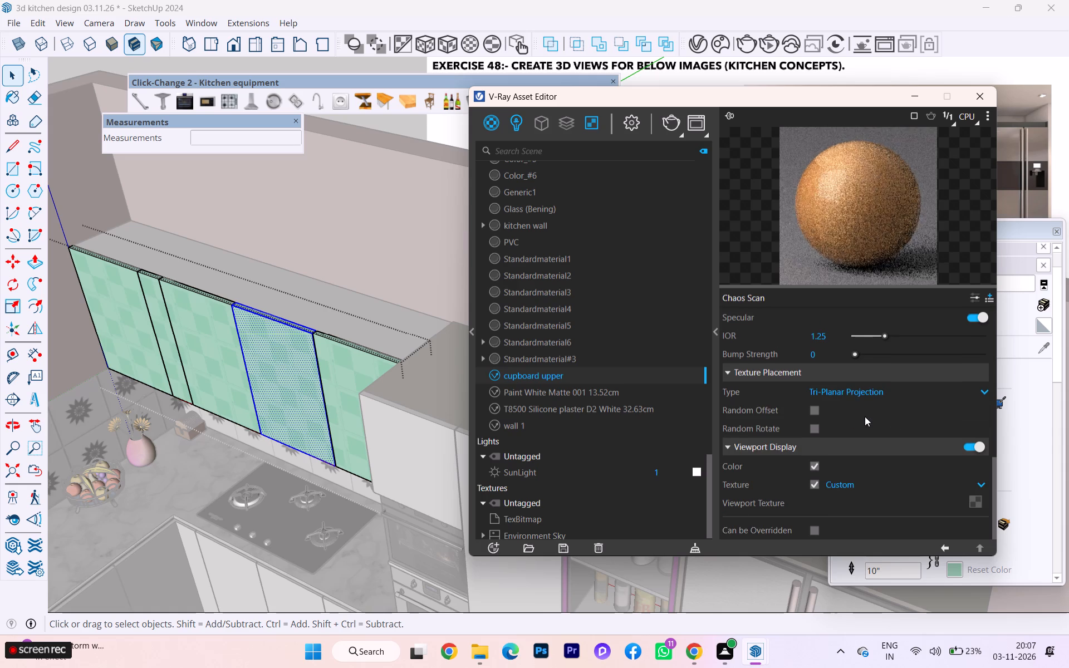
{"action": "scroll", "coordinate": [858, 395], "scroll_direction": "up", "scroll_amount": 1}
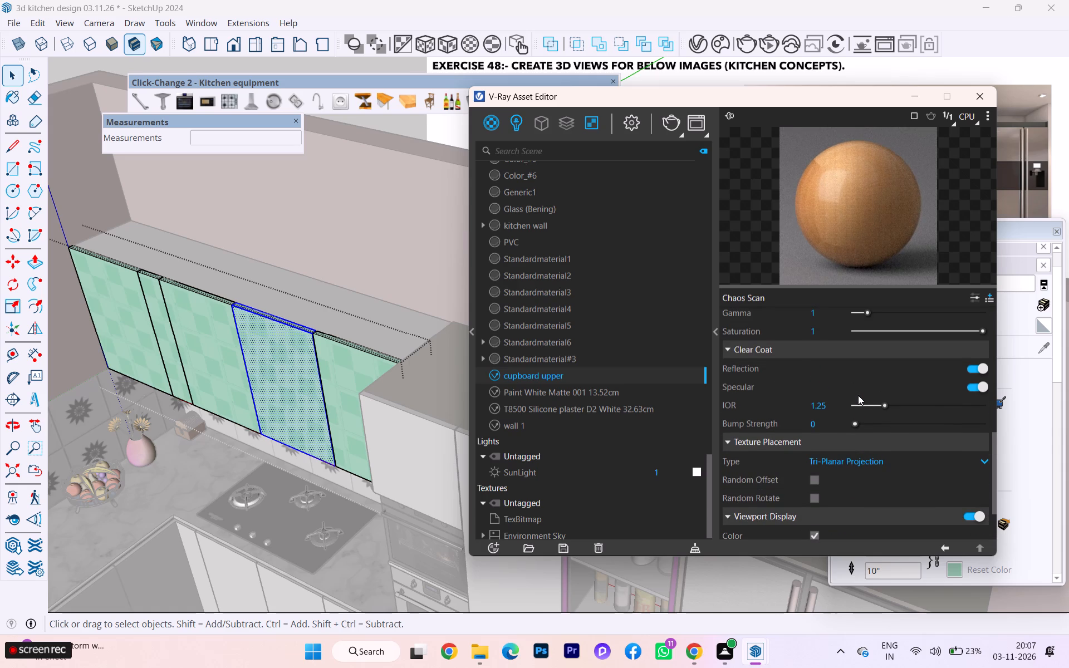
Try Tri-Planar Projection (World) on the selected upper cabinet door, settling on Tri-Planar Projection (Fit).
{"action": "left_click", "coordinate": [433, 46]}
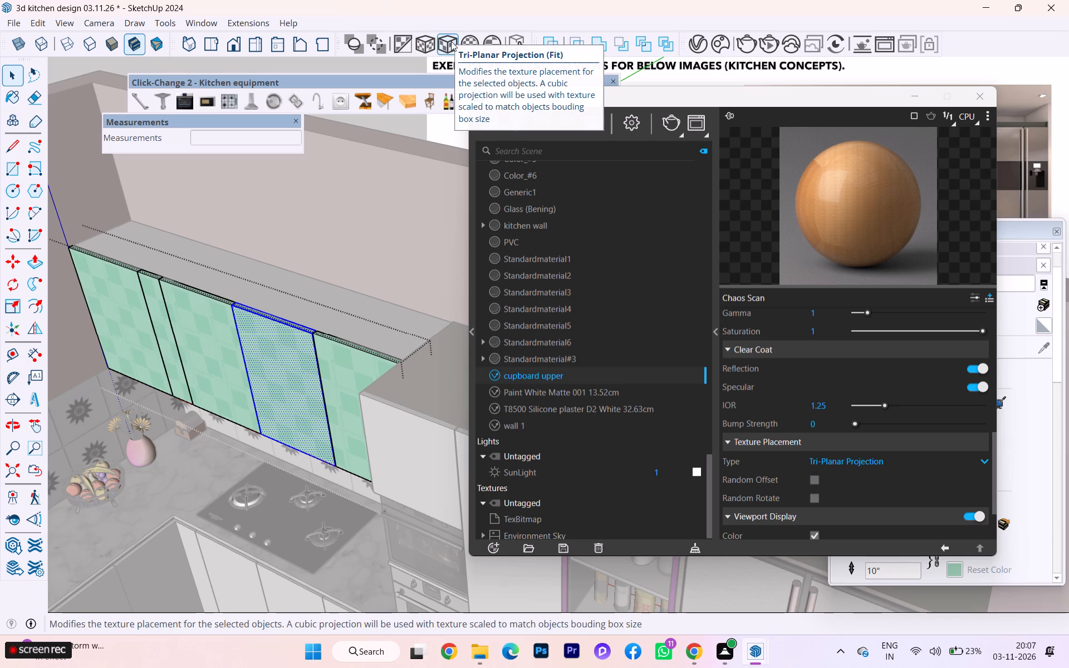
{"action": "left_click", "coordinate": [451, 41]}
{"action": "scroll", "coordinate": [421, 191], "scroll_direction": "up", "scroll_amount": 2}
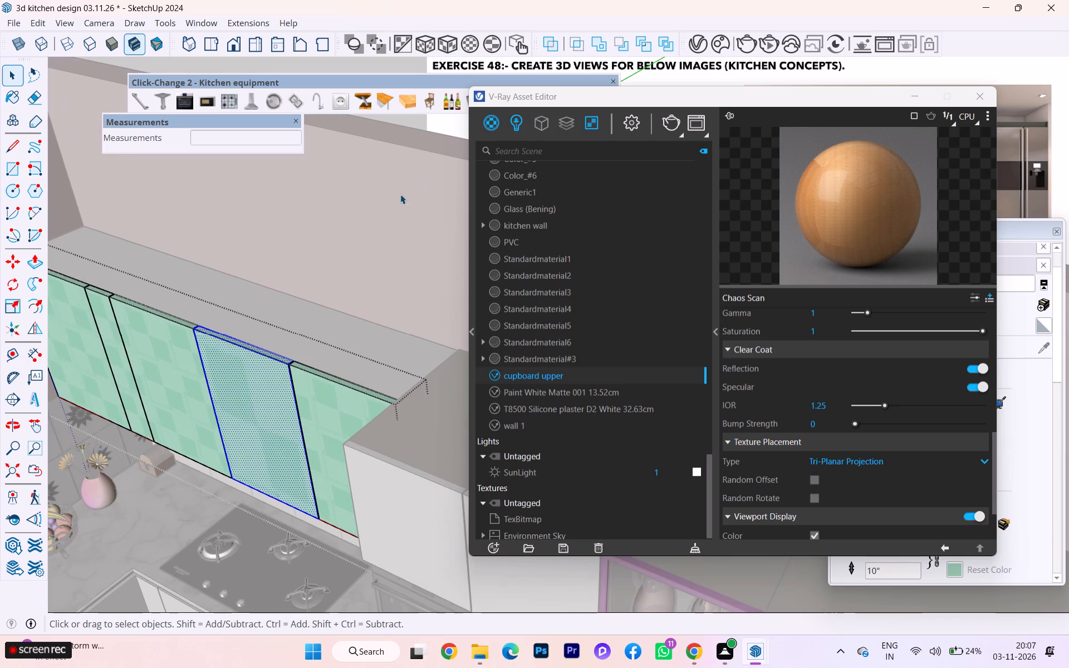
{"action": "scroll", "coordinate": [212, 415], "scroll_direction": "up", "scroll_amount": 1}
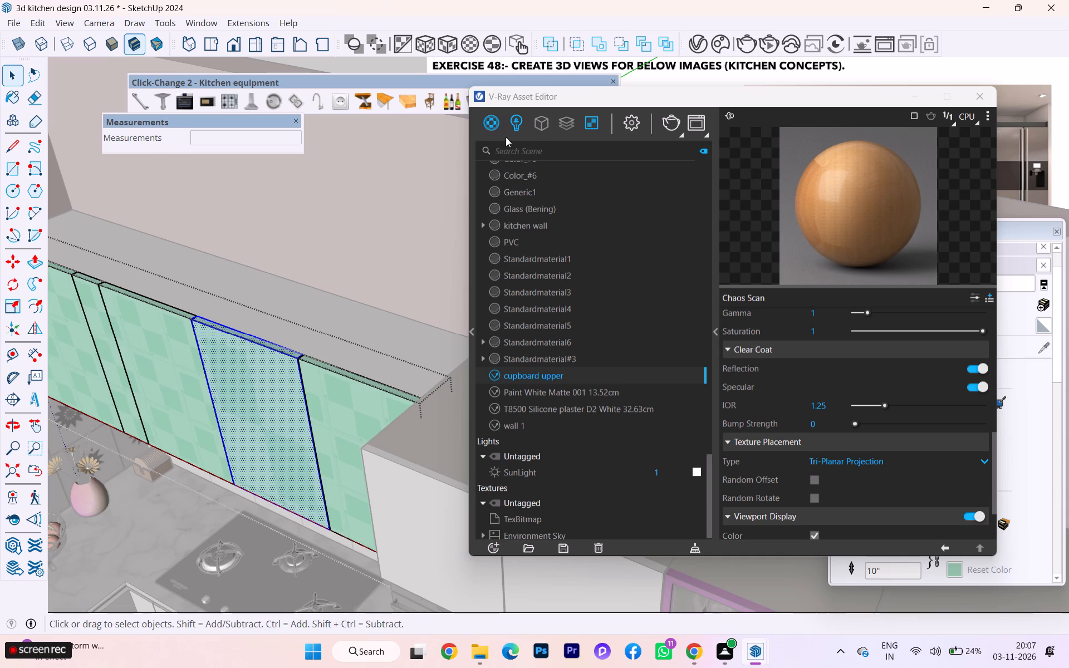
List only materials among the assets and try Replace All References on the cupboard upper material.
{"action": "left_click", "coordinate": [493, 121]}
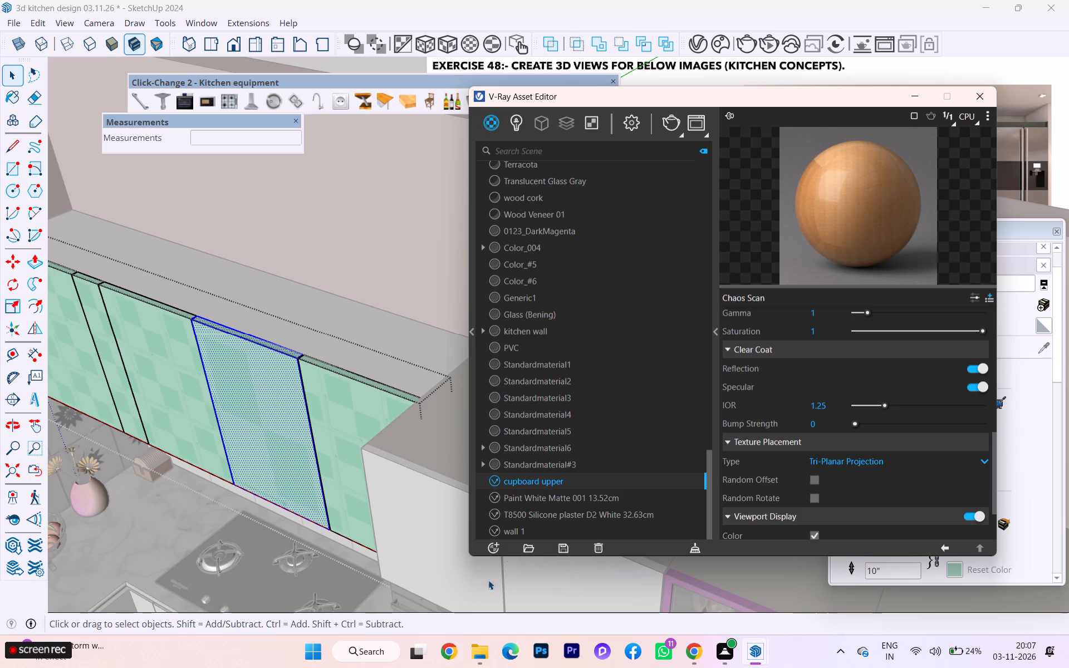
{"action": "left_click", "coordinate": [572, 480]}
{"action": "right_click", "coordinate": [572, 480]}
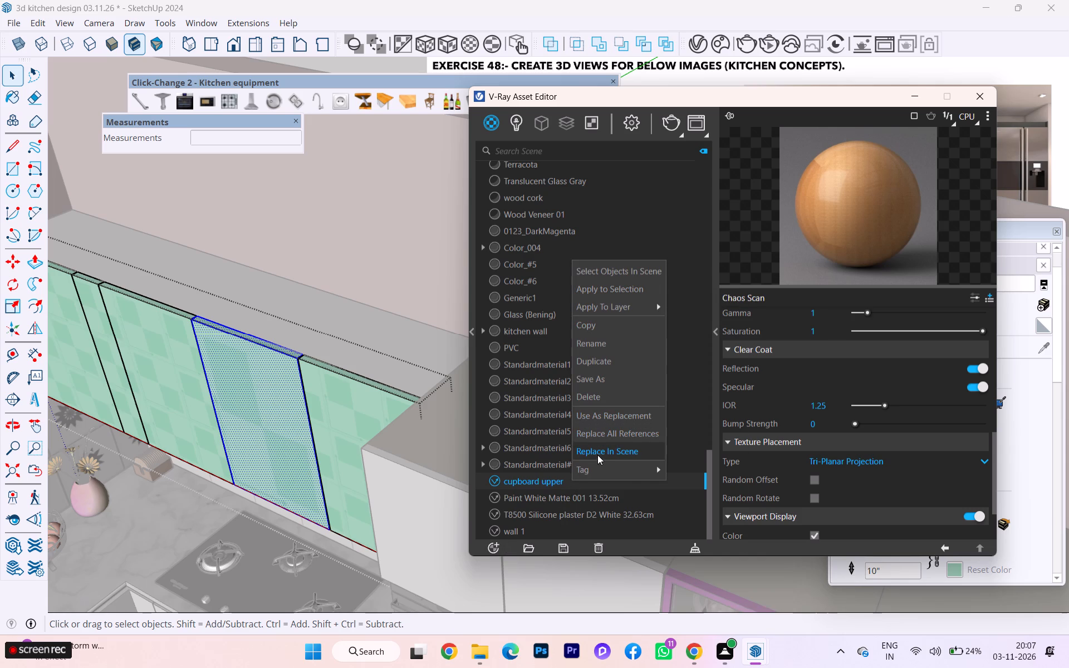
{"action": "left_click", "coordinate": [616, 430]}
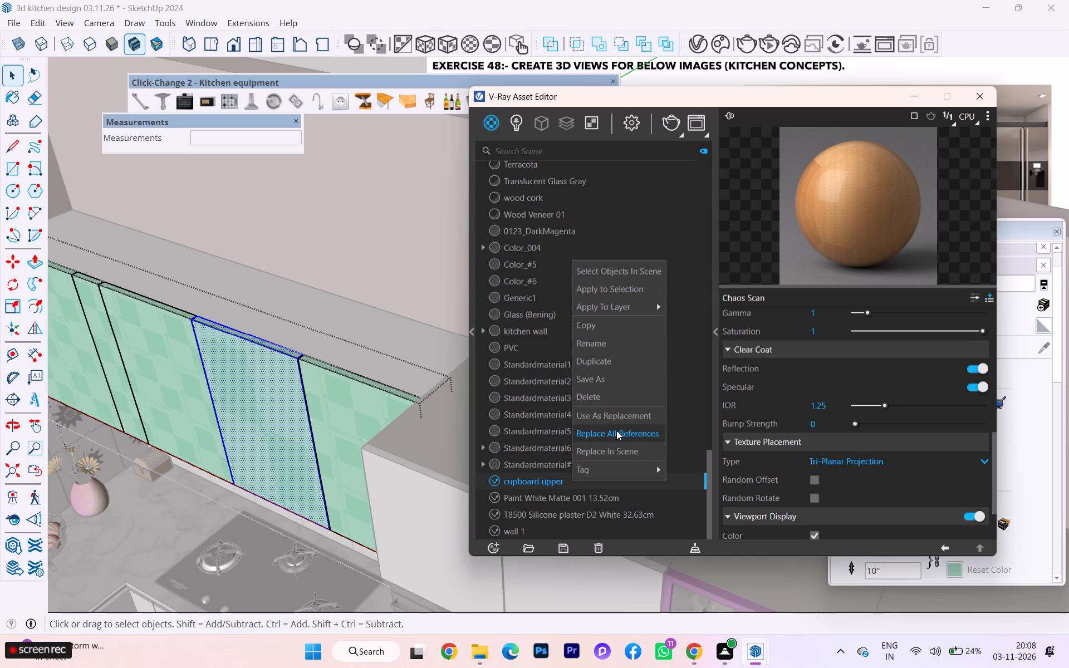
Apply the cupboard upper material to the selected cabinet door.
{"action": "right_click", "coordinate": [572, 485]}
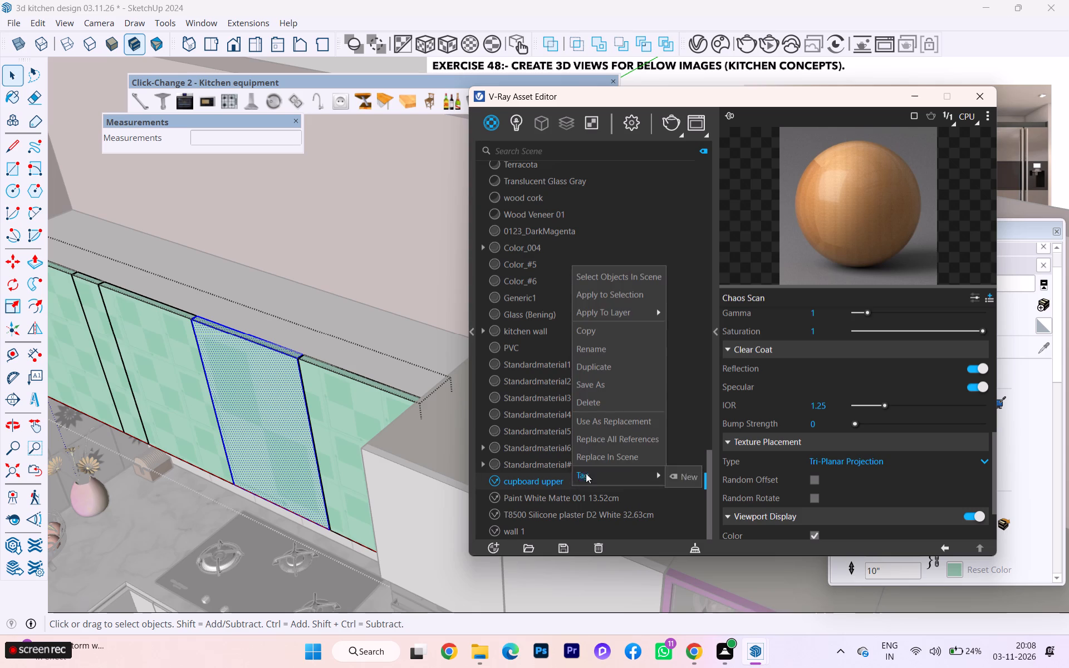
{"action": "left_click", "coordinate": [605, 301]}
Leave the door's editing context, select the whole row of upper cabinet doors and apply the cupboard upper material to it.
{"action": "left_click", "coordinate": [279, 374]}
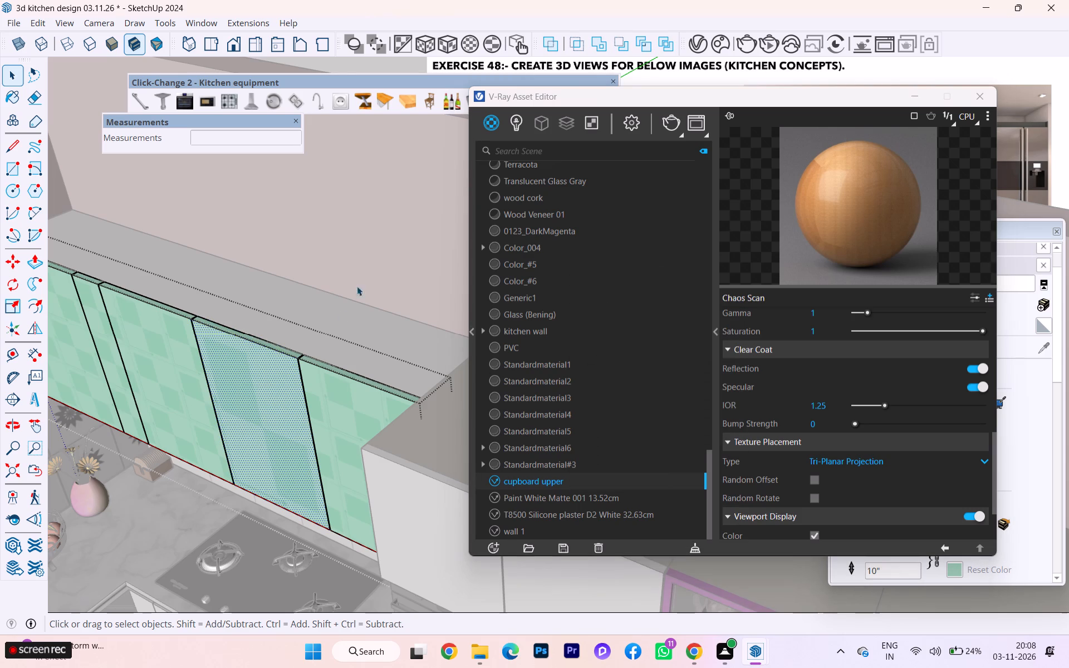
{"action": "left_click", "coordinate": [360, 250]}
{"action": "scroll", "coordinate": [360, 256], "scroll_direction": "down", "scroll_amount": 3}
{"action": "scroll", "coordinate": [358, 271], "scroll_direction": "up", "scroll_amount": 2}
{"action": "left_click", "coordinate": [279, 355]}
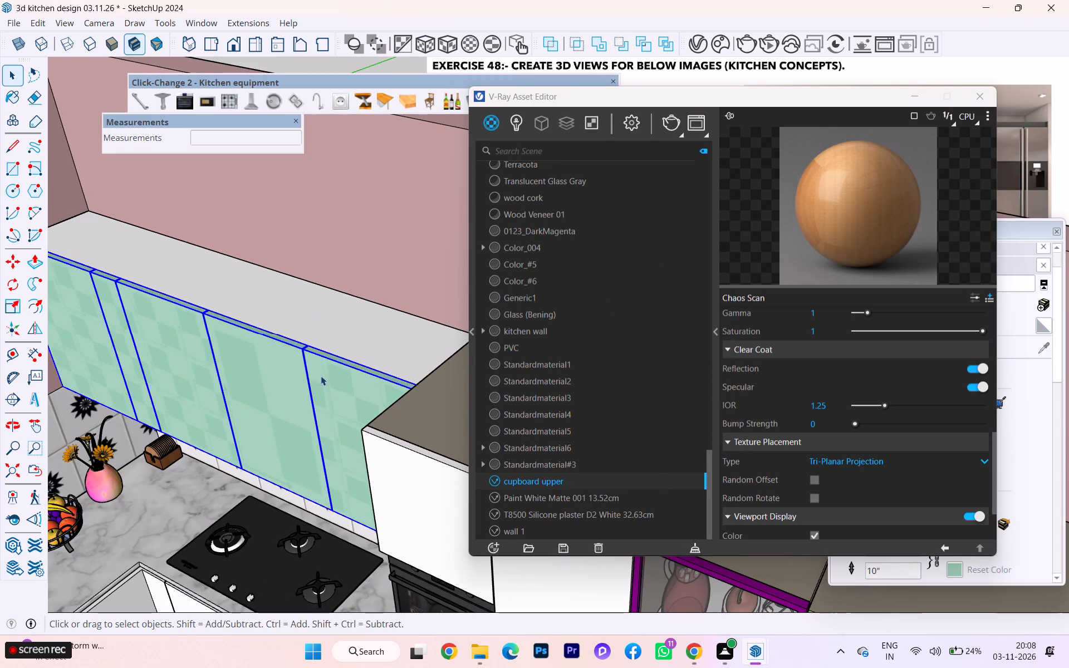
{"action": "right_click", "coordinate": [550, 485]}
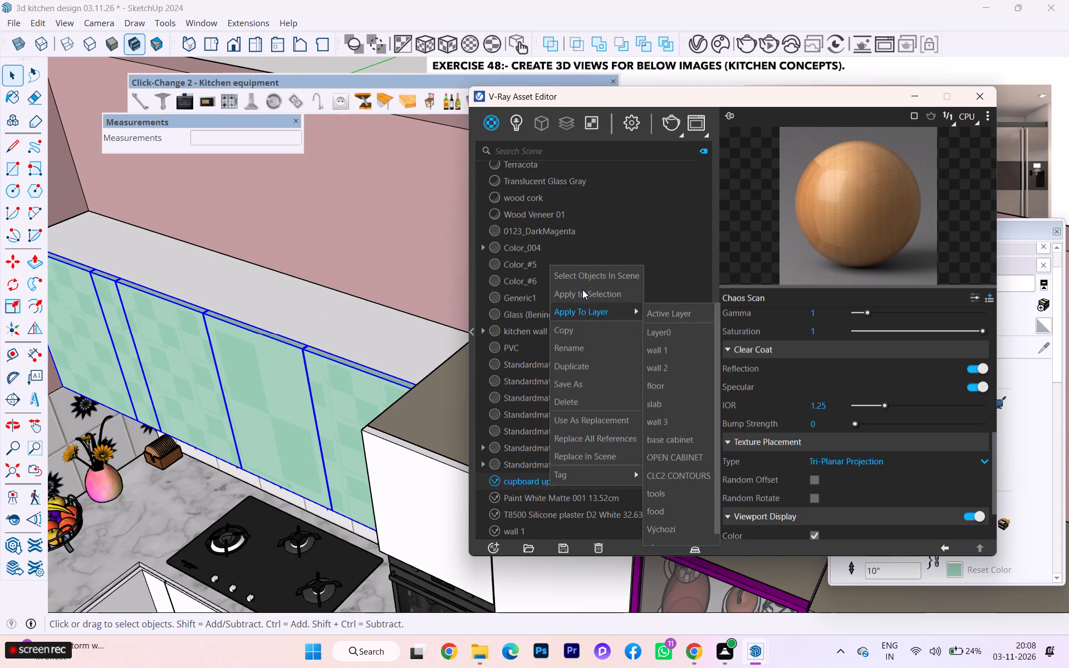
{"action": "left_click", "coordinate": [583, 289]}
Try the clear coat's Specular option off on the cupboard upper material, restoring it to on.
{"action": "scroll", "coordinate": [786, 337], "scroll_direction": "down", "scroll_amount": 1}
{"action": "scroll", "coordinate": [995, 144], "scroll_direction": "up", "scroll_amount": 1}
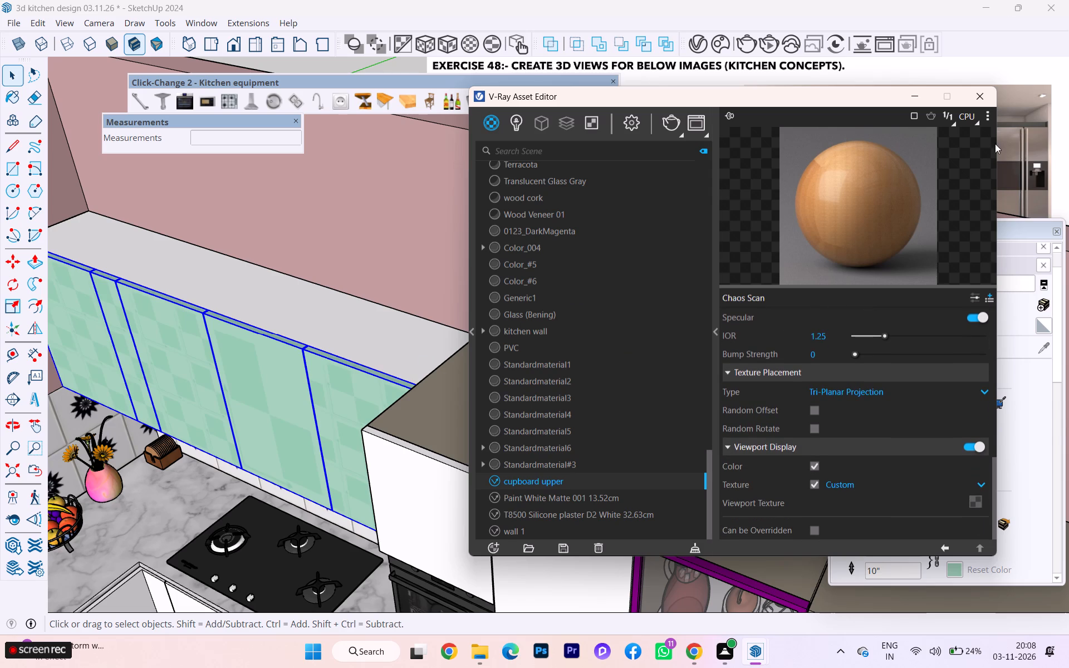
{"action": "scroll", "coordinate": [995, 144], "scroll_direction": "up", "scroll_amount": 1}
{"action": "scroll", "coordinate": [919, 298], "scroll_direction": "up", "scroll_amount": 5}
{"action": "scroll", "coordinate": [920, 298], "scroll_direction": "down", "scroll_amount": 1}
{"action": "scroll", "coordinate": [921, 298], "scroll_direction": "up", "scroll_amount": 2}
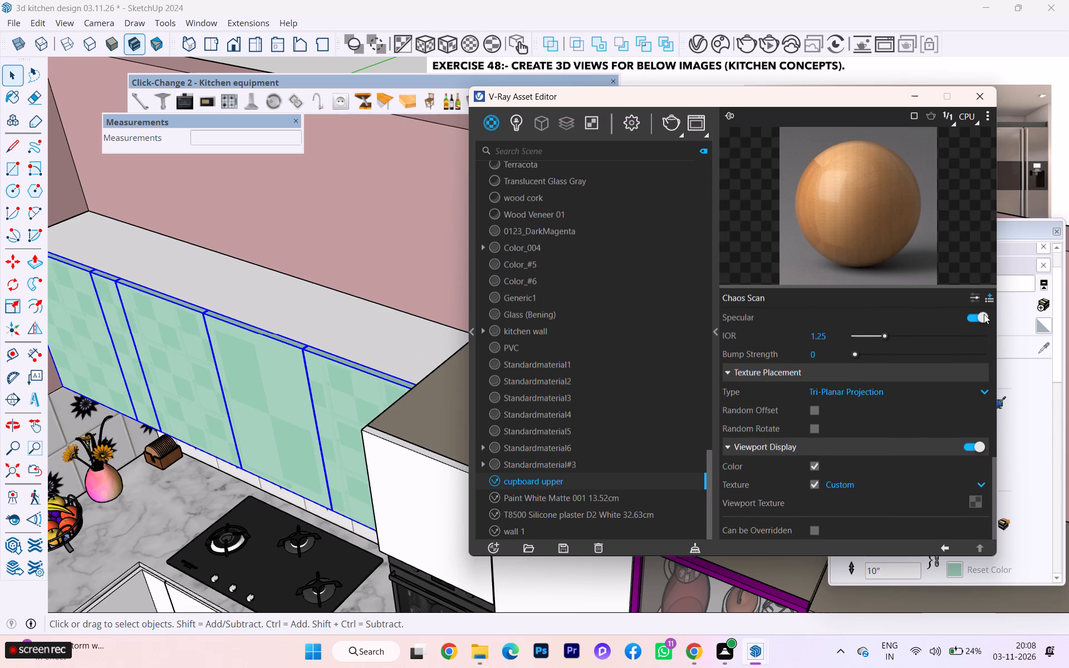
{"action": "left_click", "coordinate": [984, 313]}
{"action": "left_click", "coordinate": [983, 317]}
Enable Transparency in the cupboard upper material's advanced options.
{"action": "scroll", "coordinate": [907, 321], "scroll_direction": "down", "scroll_amount": 1}
{"action": "scroll", "coordinate": [906, 321], "scroll_direction": "up", "scroll_amount": 5}
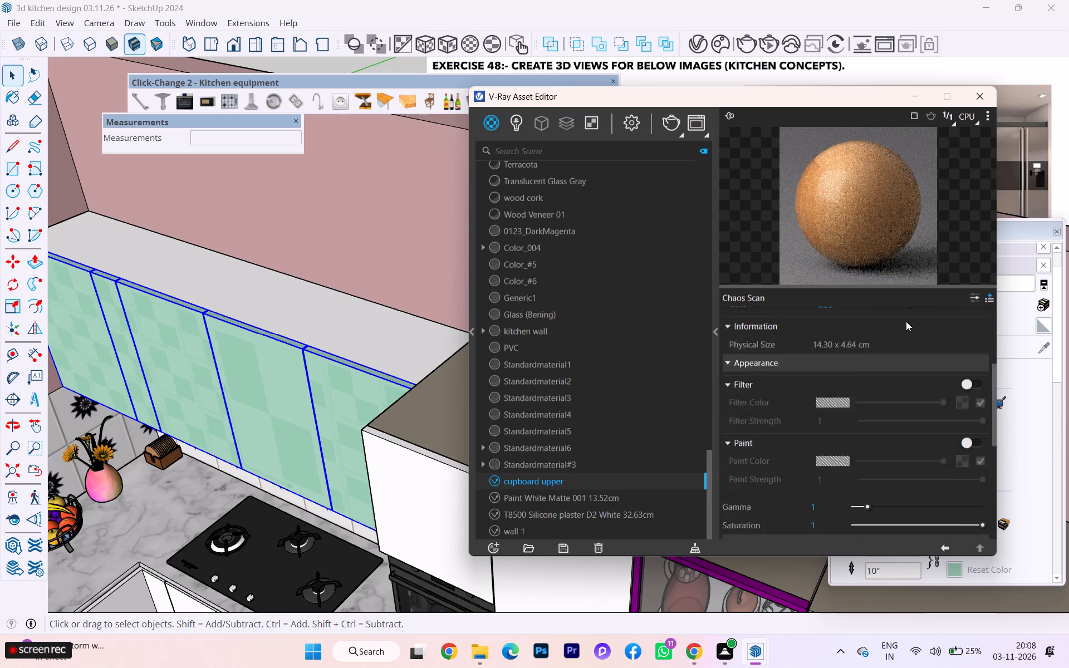
{"action": "scroll", "coordinate": [856, 344], "scroll_direction": "up", "scroll_amount": 2}
{"action": "scroll", "coordinate": [856, 344], "scroll_direction": "down", "scroll_amount": 1}
{"action": "scroll", "coordinate": [856, 344], "scroll_direction": "up", "scroll_amount": 3}
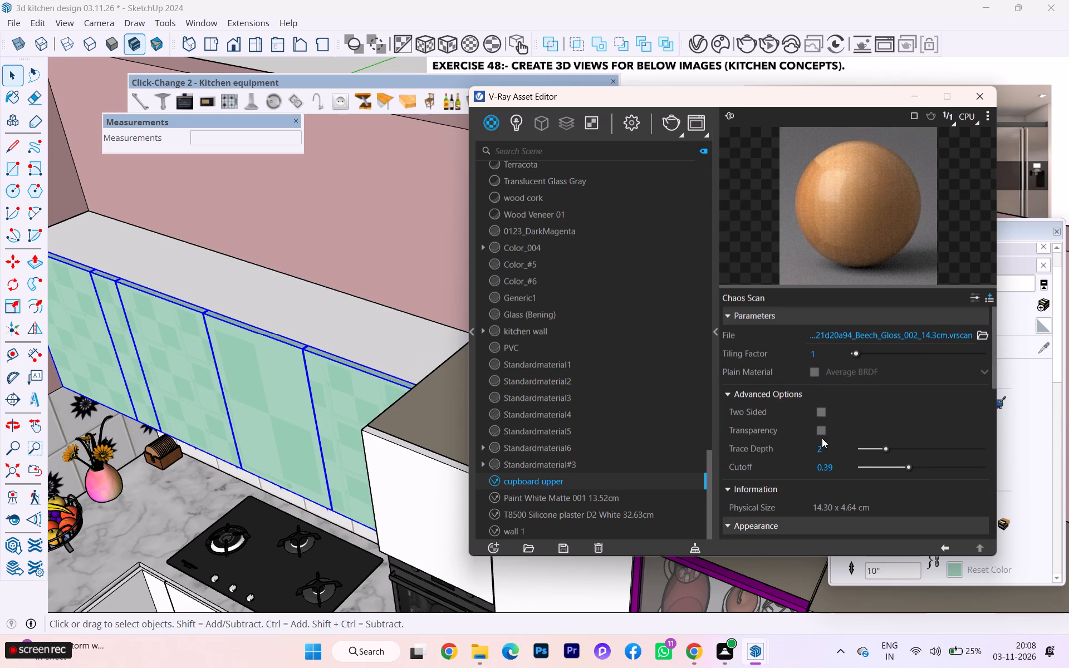
{"action": "left_click", "coordinate": [818, 432]}
{"action": "scroll", "coordinate": [818, 424], "scroll_direction": "up", "scroll_amount": 3}
Review the cupboard upper material's settings from Parameters through Appearance, Clear Coat, Texture Placement and Viewport Display.
{"action": "scroll", "coordinate": [841, 384], "scroll_direction": "up", "scroll_amount": 3}
{"action": "scroll", "coordinate": [842, 381], "scroll_direction": "down", "scroll_amount": 2}
{"action": "scroll", "coordinate": [842, 381], "scroll_direction": "up", "scroll_amount": 2}
{"action": "scroll", "coordinate": [842, 381], "scroll_direction": "down", "scroll_amount": 1}
{"action": "scroll", "coordinate": [842, 381], "scroll_direction": "up", "scroll_amount": 4}
{"action": "scroll", "coordinate": [862, 387], "scroll_direction": "down", "scroll_amount": 5}
{"action": "scroll", "coordinate": [860, 394], "scroll_direction": "up", "scroll_amount": 2}
{"action": "scroll", "coordinate": [858, 396], "scroll_direction": "down", "scroll_amount": 2}
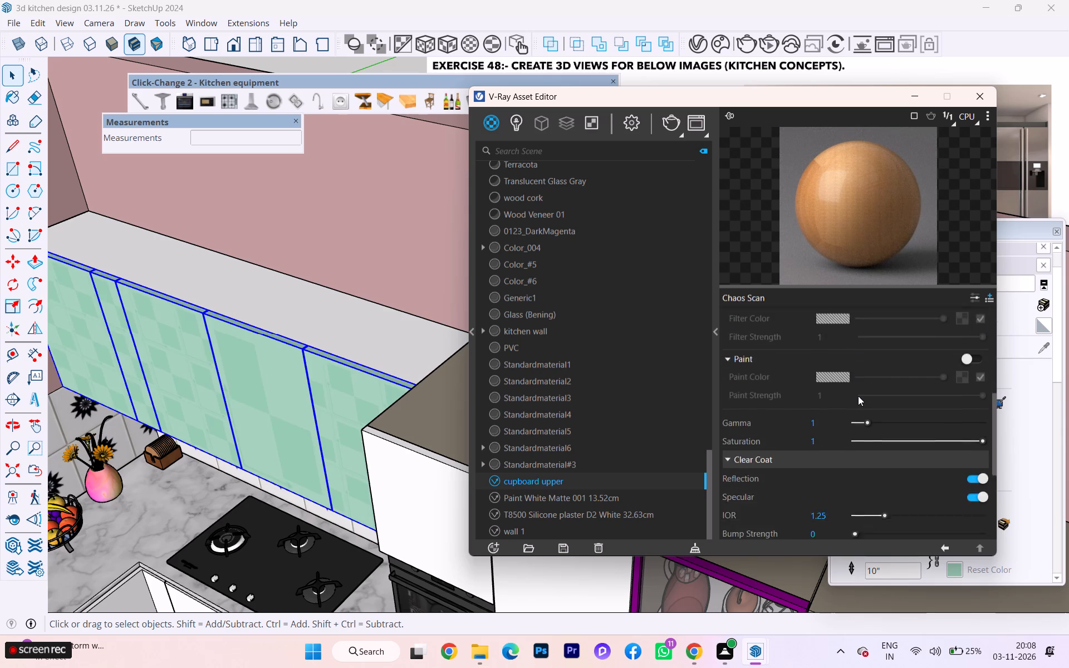
{"action": "scroll", "coordinate": [858, 396], "scroll_direction": "down", "scroll_amount": 5}
{"action": "scroll", "coordinate": [858, 396], "scroll_direction": "up", "scroll_amount": 1}
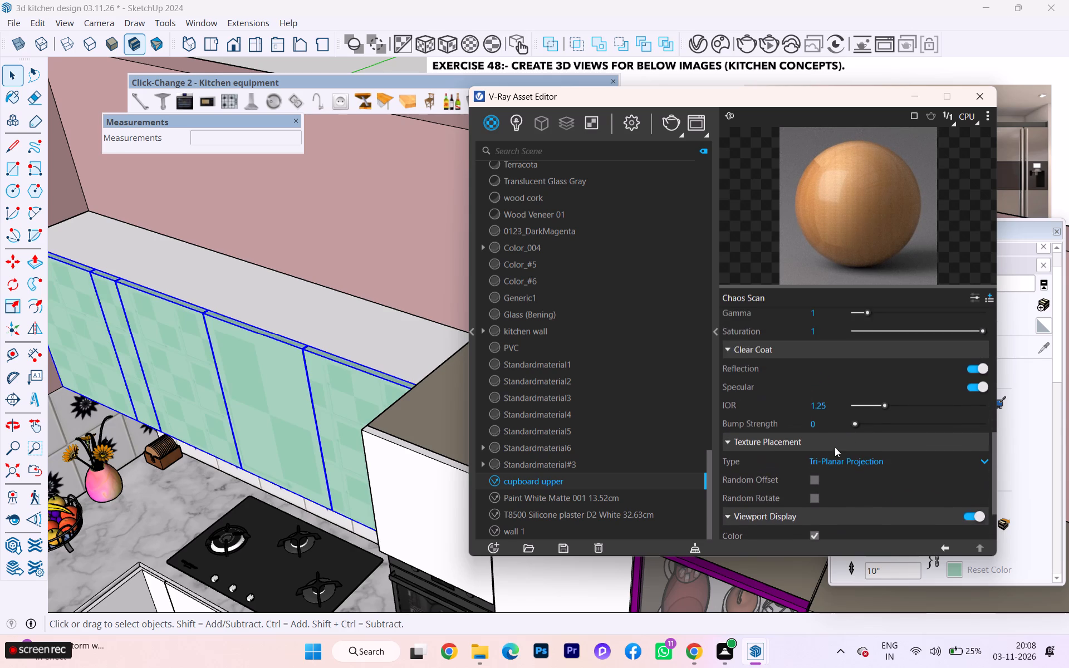
{"action": "scroll", "coordinate": [824, 462], "scroll_direction": "down", "scroll_amount": 2}
{"action": "scroll", "coordinate": [823, 461], "scroll_direction": "up", "scroll_amount": 1}
{"action": "scroll", "coordinate": [823, 461], "scroll_direction": "down", "scroll_amount": 2}
{"action": "scroll", "coordinate": [824, 459], "scroll_direction": "up", "scroll_amount": 1}
{"action": "scroll", "coordinate": [824, 459], "scroll_direction": "down", "scroll_amount": 3}
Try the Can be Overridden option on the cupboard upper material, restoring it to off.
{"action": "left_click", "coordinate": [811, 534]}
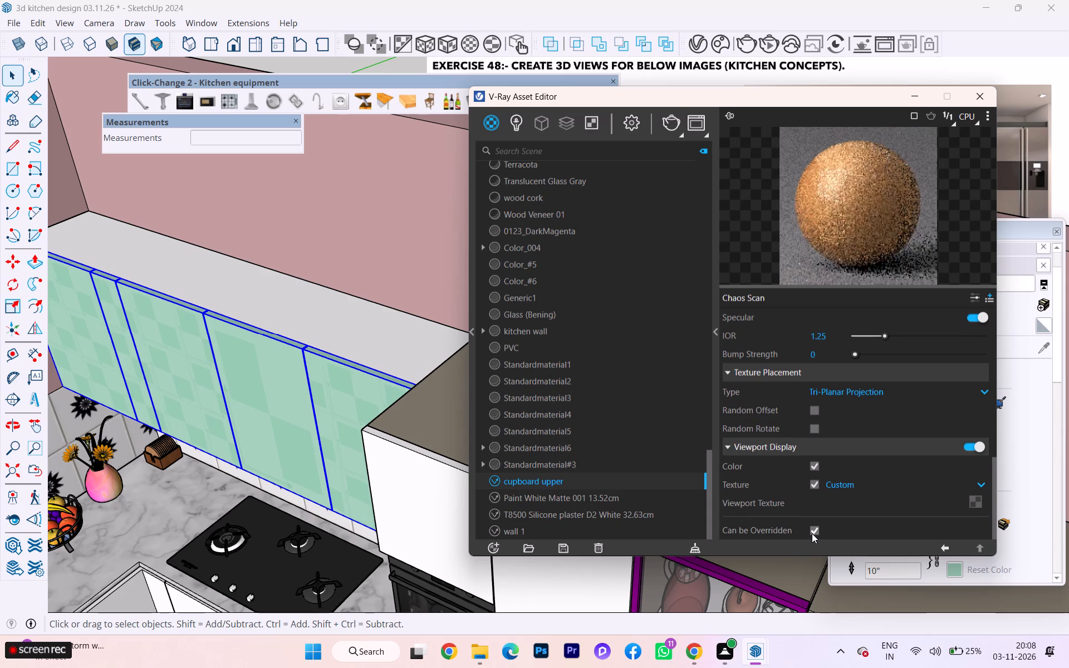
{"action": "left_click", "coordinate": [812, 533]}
Set the cupboard upper material's texture placement type to 2D (UV Channel).
{"action": "scroll", "coordinate": [824, 367], "scroll_direction": "down", "scroll_amount": 3}
{"action": "scroll", "coordinate": [825, 366], "scroll_direction": "up", "scroll_amount": 1}
{"action": "scroll", "coordinate": [825, 366], "scroll_direction": "down", "scroll_amount": 1}
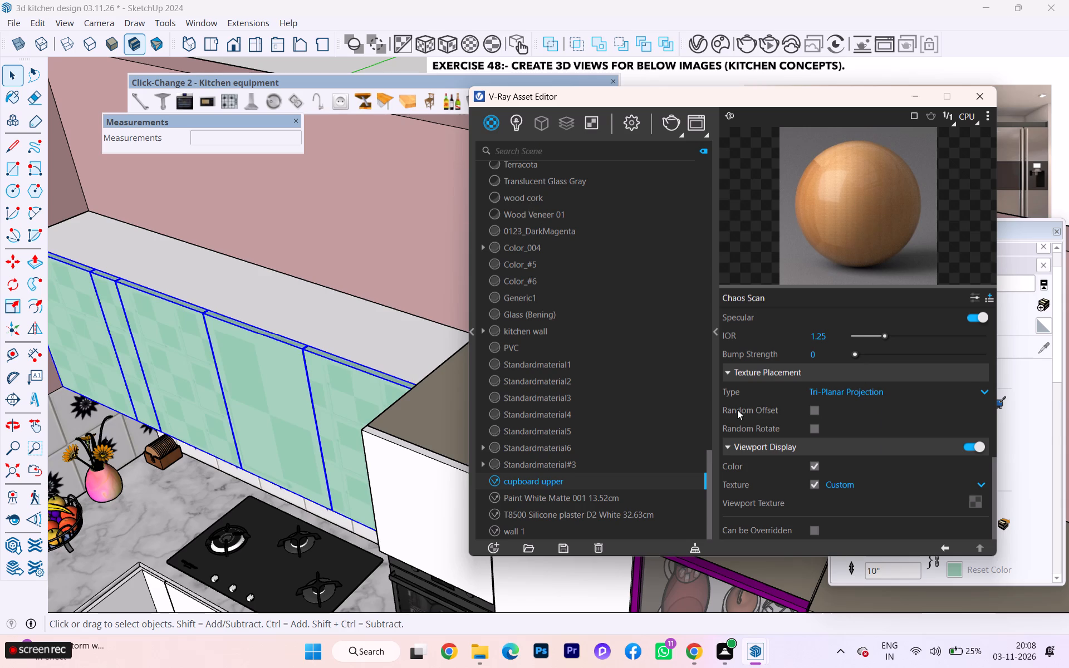
{"action": "scroll", "coordinate": [676, 468], "scroll_direction": "down", "scroll_amount": 2}
{"action": "scroll", "coordinate": [538, 429], "scroll_direction": "down", "scroll_amount": 8}
{"action": "scroll", "coordinate": [532, 435], "scroll_direction": "up", "scroll_amount": 1}
{"action": "scroll", "coordinate": [568, 254], "scroll_direction": "down", "scroll_amount": 2}
{"action": "left_click", "coordinate": [964, 390]}
{"action": "left_click", "coordinate": [901, 412]}
Set the cupboard upper material's texture placement Repeat U/V to 0 and 0.
{"action": "left_click_drag", "start_coordinate": [823, 443], "coordinate": [803, 442]}
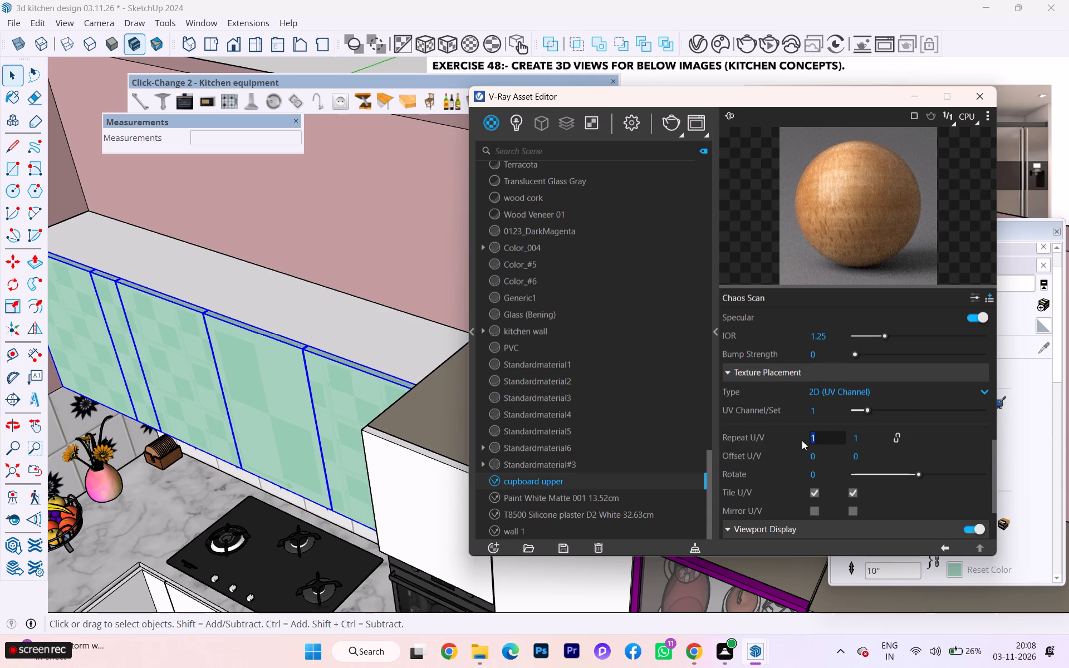
{"action": "key", "text": "BackSpace"}
{"action": "key", "text": "0"}
{"action": "key", "text": "Return"}
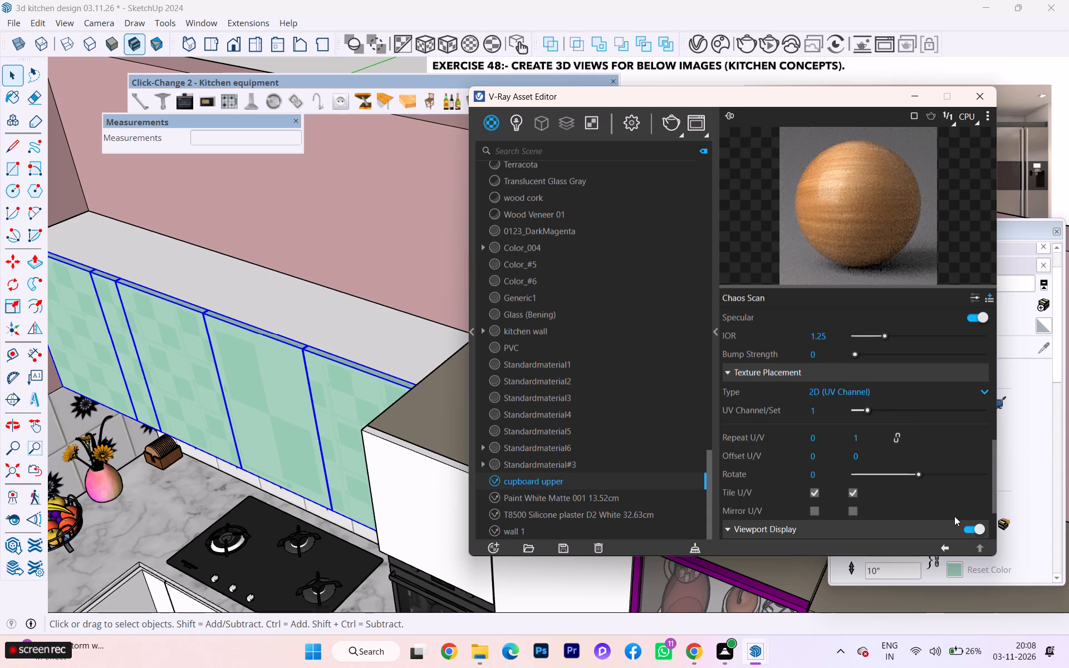
{"action": "triple_click", "coordinate": [330, 379]}
{"action": "left_click", "coordinate": [330, 379]}
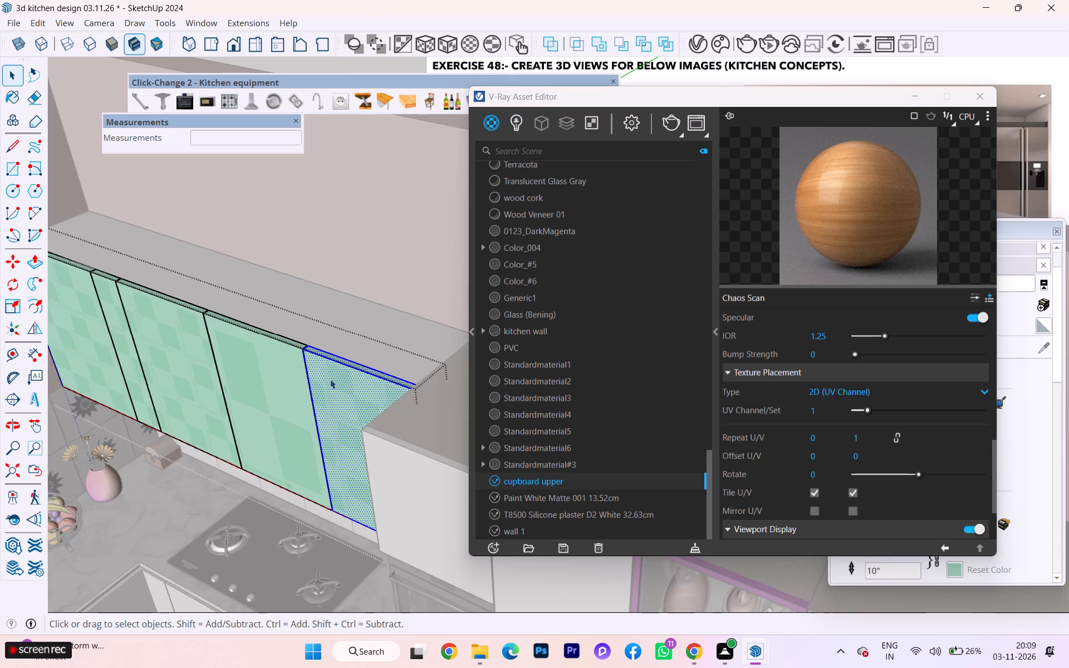
{"action": "left_click_drag", "start_coordinate": [865, 437], "coordinate": [832, 433]}
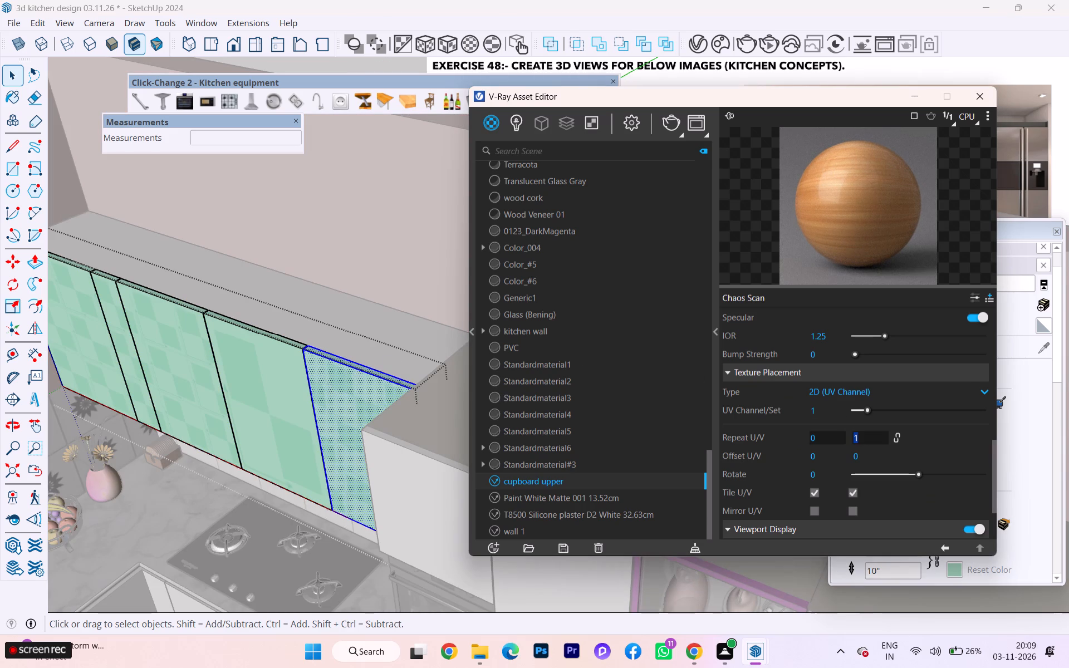
{"action": "key", "text": "0"}
{"action": "key", "text": "Return"}
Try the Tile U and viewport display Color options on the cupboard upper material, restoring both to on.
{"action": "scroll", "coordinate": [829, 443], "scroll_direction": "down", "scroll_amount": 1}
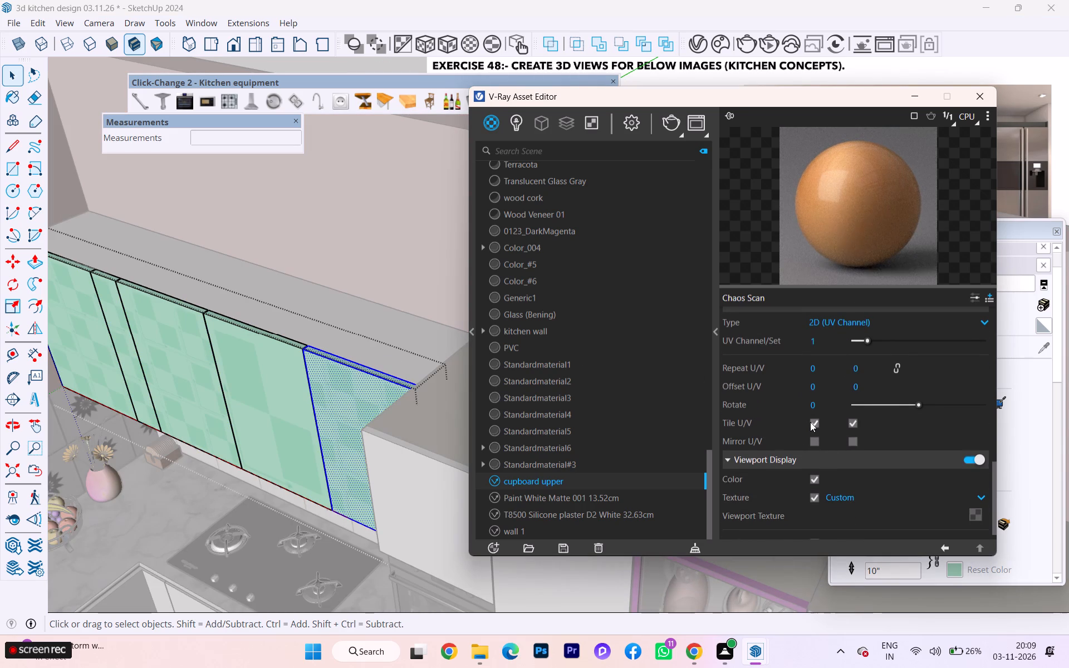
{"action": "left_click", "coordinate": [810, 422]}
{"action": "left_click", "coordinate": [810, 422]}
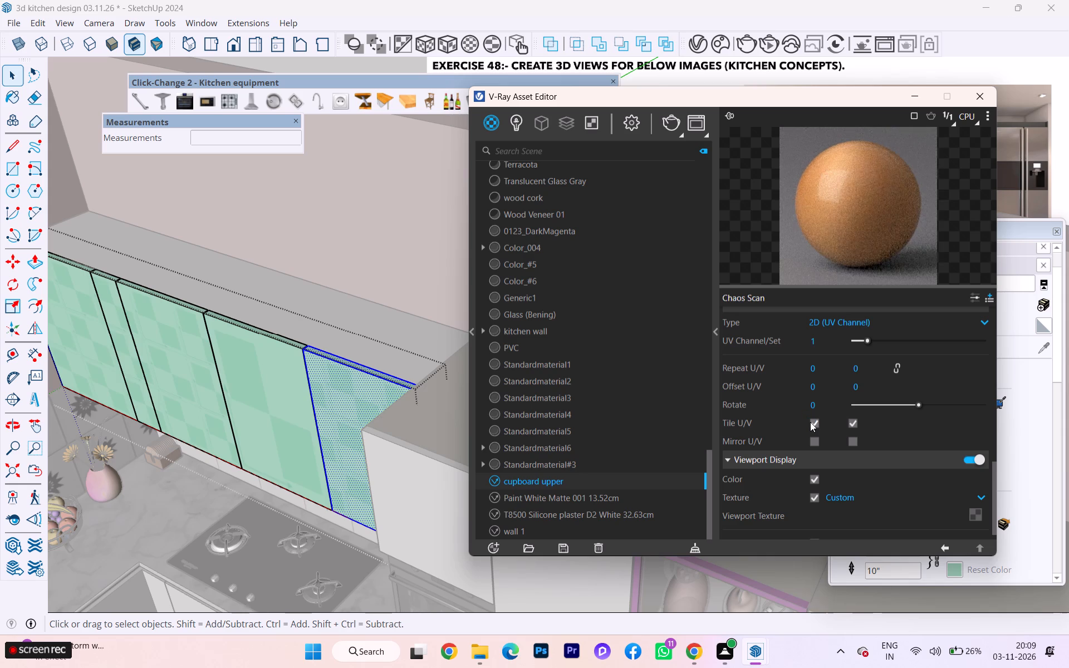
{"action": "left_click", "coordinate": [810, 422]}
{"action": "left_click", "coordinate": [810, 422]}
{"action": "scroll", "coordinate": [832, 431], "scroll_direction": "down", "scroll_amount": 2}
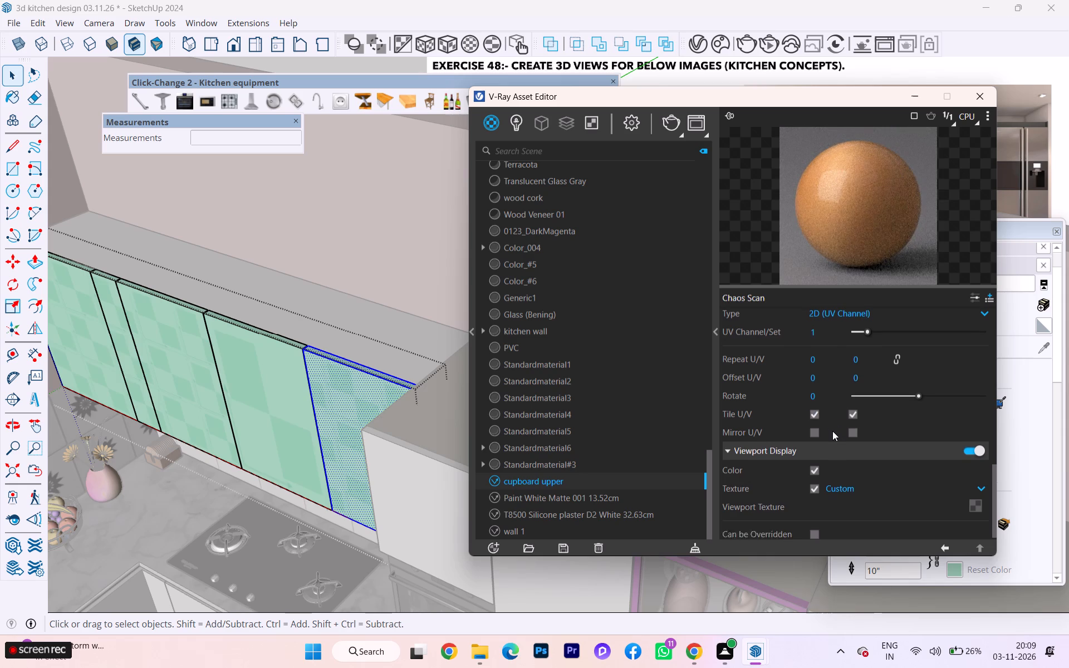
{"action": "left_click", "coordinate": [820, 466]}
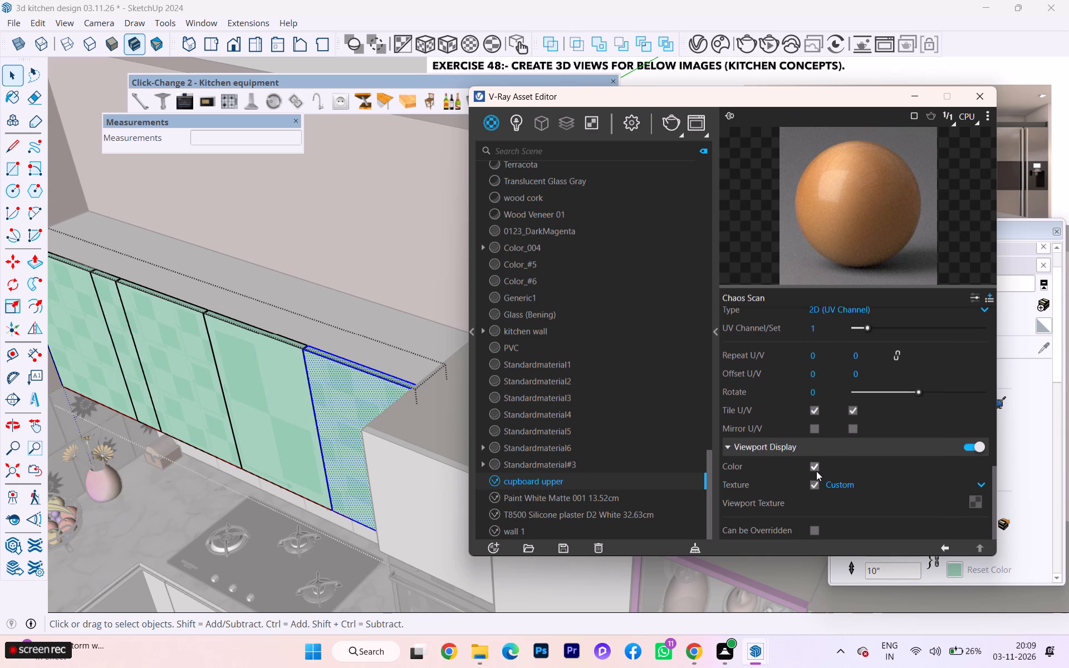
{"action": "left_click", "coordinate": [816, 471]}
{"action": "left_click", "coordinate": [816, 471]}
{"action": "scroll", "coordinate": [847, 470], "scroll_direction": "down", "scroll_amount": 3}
Switch the cupboard upper material's viewport display texture to Auto and back to Custom.
{"action": "left_click", "coordinate": [874, 485]}
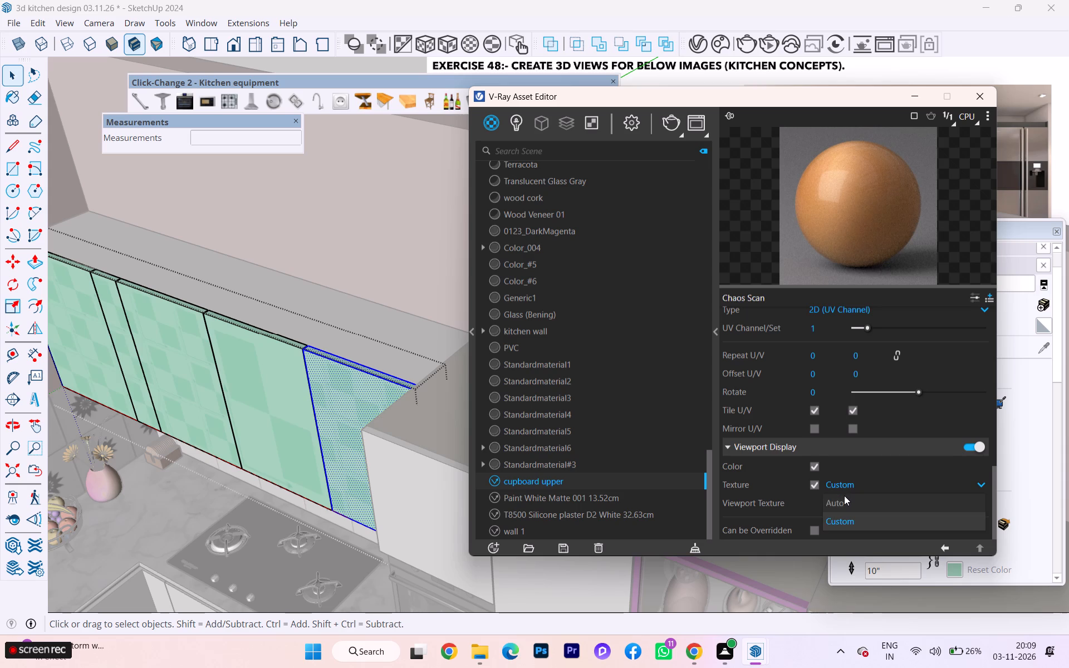
{"action": "left_click", "coordinate": [844, 495]}
{"action": "left_click", "coordinate": [839, 487]}
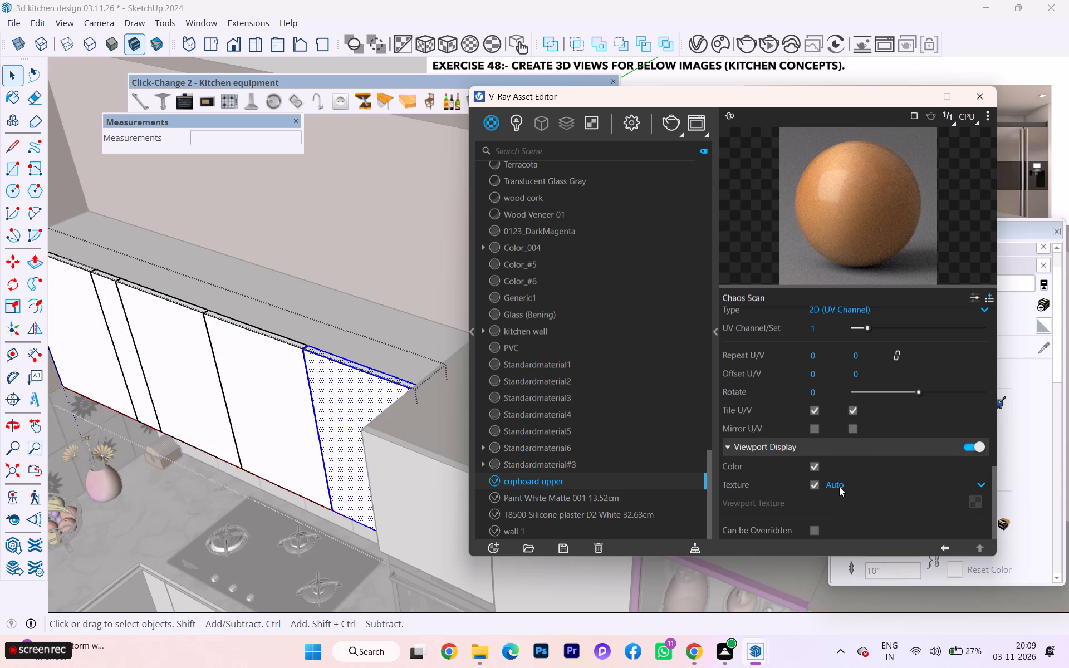
{"action": "left_click", "coordinate": [845, 520]}
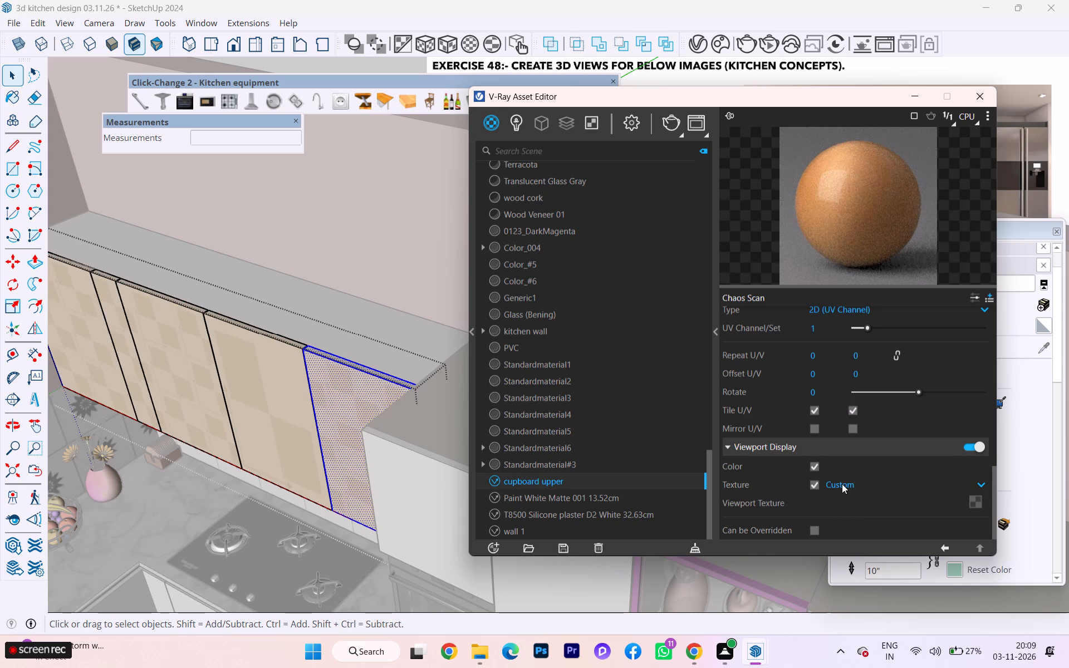
Examine the viewport texture on the upper cabinet doors from closer and from a more frontal angle.
{"action": "scroll", "coordinate": [268, 380], "scroll_direction": "up", "scroll_amount": 10}
{"action": "scroll", "coordinate": [269, 378], "scroll_direction": "down", "scroll_amount": 1}
{"action": "scroll", "coordinate": [269, 377], "scroll_direction": "up", "scroll_amount": 2}
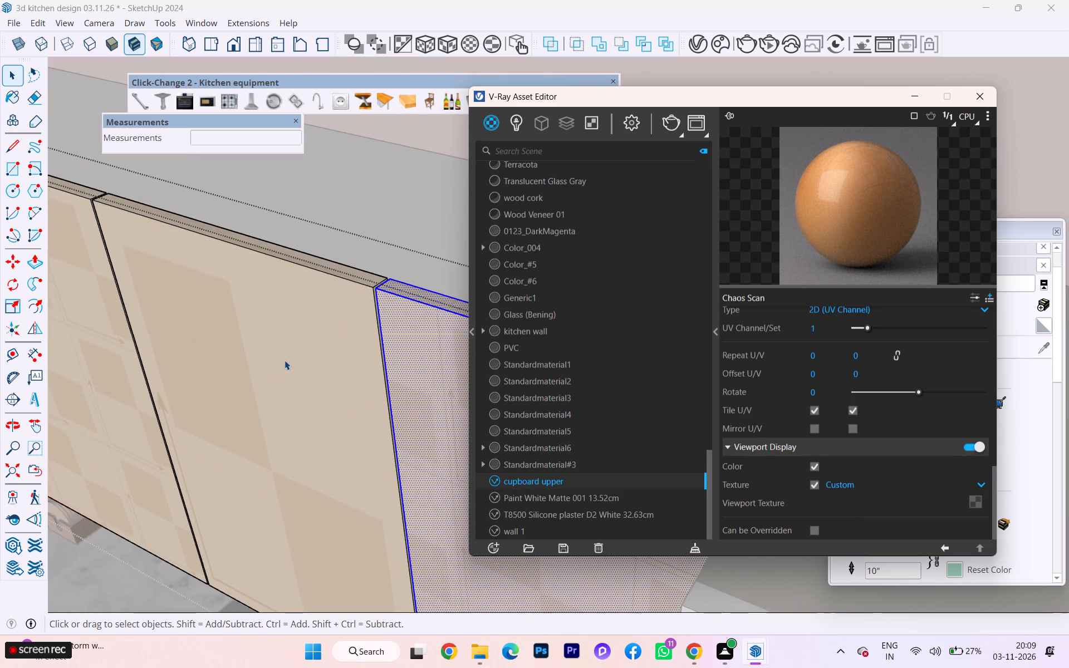
{"action": "middle_click_drag", "start_coordinate": [290, 352], "coordinate": [405, 263]}
{"action": "scroll", "coordinate": [375, 270], "scroll_direction": "down", "scroll_amount": 3}
{"action": "scroll", "coordinate": [374, 271], "scroll_direction": "up", "scroll_amount": 1}
{"action": "scroll", "coordinate": [374, 271], "scroll_direction": "down", "scroll_amount": 2}
{"action": "scroll", "coordinate": [370, 275], "scroll_direction": "up", "scroll_amount": 1}
{"action": "scroll", "coordinate": [369, 276], "scroll_direction": "down", "scroll_amount": 1}
{"action": "scroll", "coordinate": [357, 286], "scroll_direction": "up", "scroll_amount": 1}
{"action": "scroll", "coordinate": [357, 286], "scroll_direction": "down", "scroll_amount": 2}
{"action": "scroll", "coordinate": [357, 286], "scroll_direction": "up", "scroll_amount": 2}
{"action": "scroll", "coordinate": [372, 296], "scroll_direction": "down", "scroll_amount": 4}
{"action": "scroll", "coordinate": [376, 298], "scroll_direction": "up", "scroll_amount": 2}
{"action": "scroll", "coordinate": [376, 298], "scroll_direction": "down", "scroll_amount": 1}
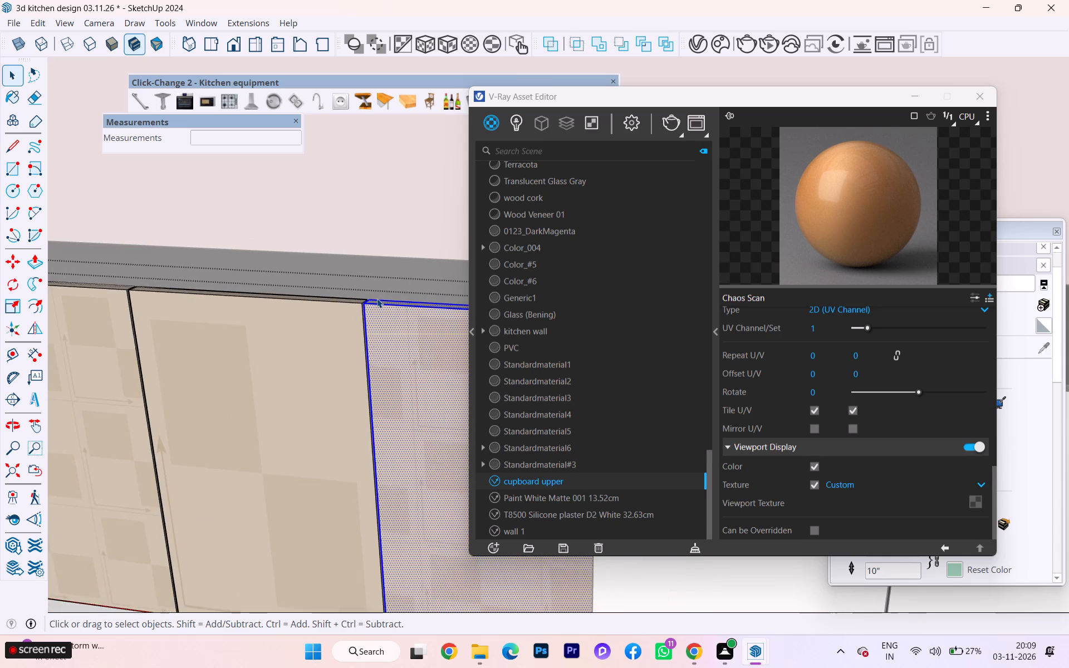
{"action": "scroll", "coordinate": [377, 298], "scroll_direction": "down", "scroll_amount": 1}
{"action": "scroll", "coordinate": [377, 298], "scroll_direction": "up", "scroll_amount": 1}
{"action": "scroll", "coordinate": [378, 298], "scroll_direction": "down", "scroll_amount": 5}
{"action": "scroll", "coordinate": [405, 294], "scroll_direction": "up", "scroll_amount": 1}
{"action": "scroll", "coordinate": [405, 294], "scroll_direction": "down", "scroll_amount": 1}
{"action": "scroll", "coordinate": [405, 294], "scroll_direction": "up", "scroll_amount": 1}
{"action": "scroll", "coordinate": [405, 294], "scroll_direction": "down", "scroll_amount": 3}
{"action": "scroll", "coordinate": [403, 306], "scroll_direction": "up", "scroll_amount": 1}
{"action": "scroll", "coordinate": [403, 306], "scroll_direction": "down", "scroll_amount": 1}
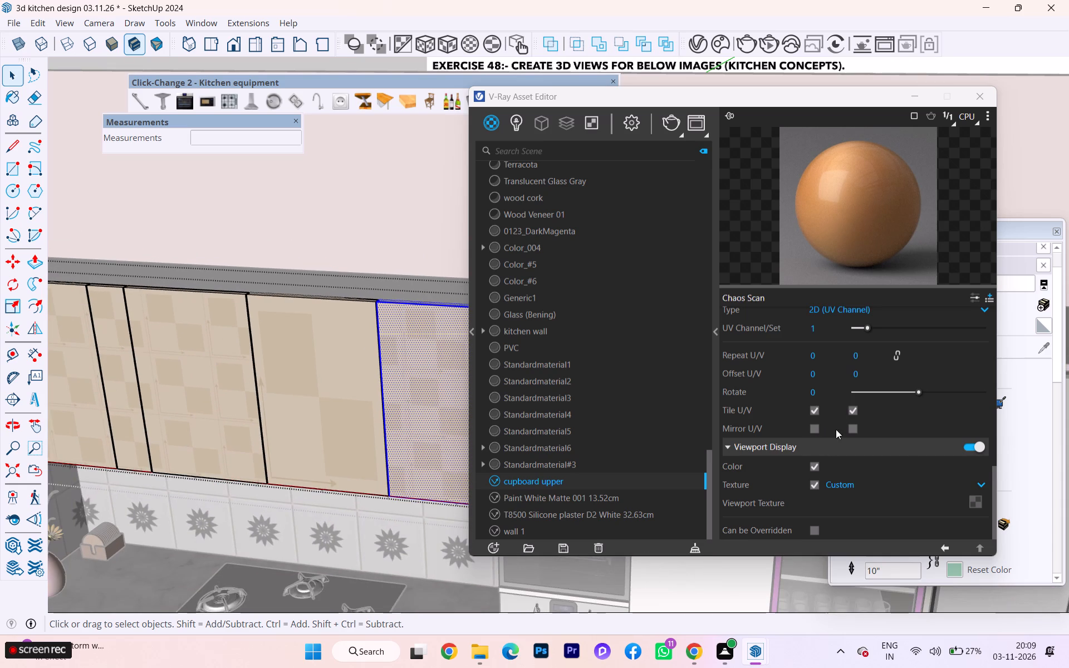
Turn off both Tile U/V options in the cupboard upper material's texture placement.
{"action": "left_click", "coordinate": [817, 411]}
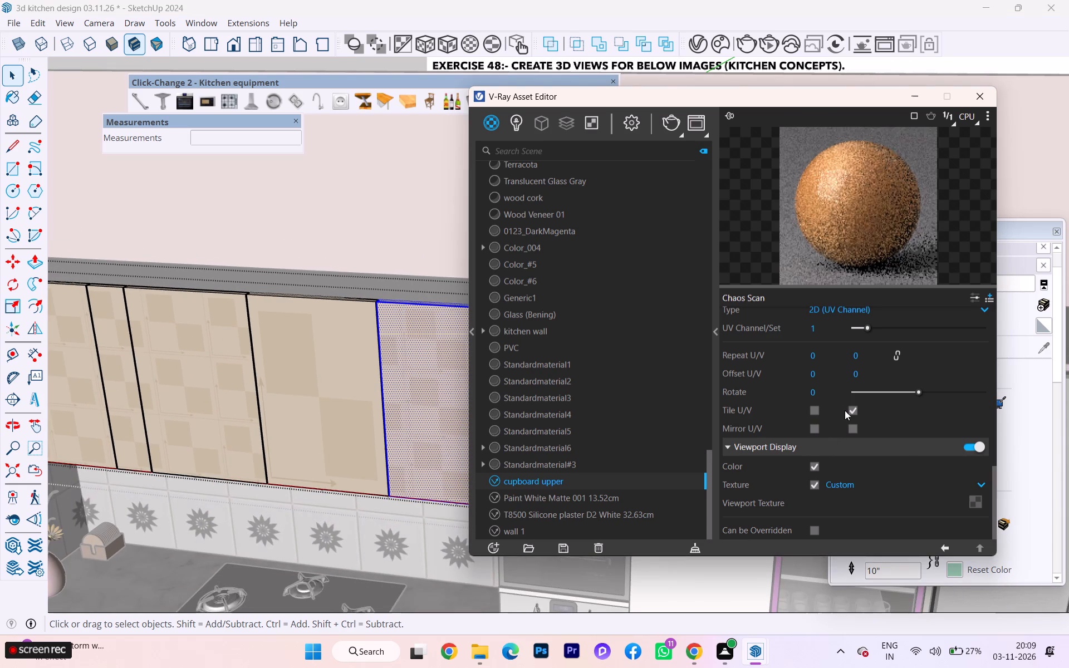
{"action": "left_click", "coordinate": [856, 409]}
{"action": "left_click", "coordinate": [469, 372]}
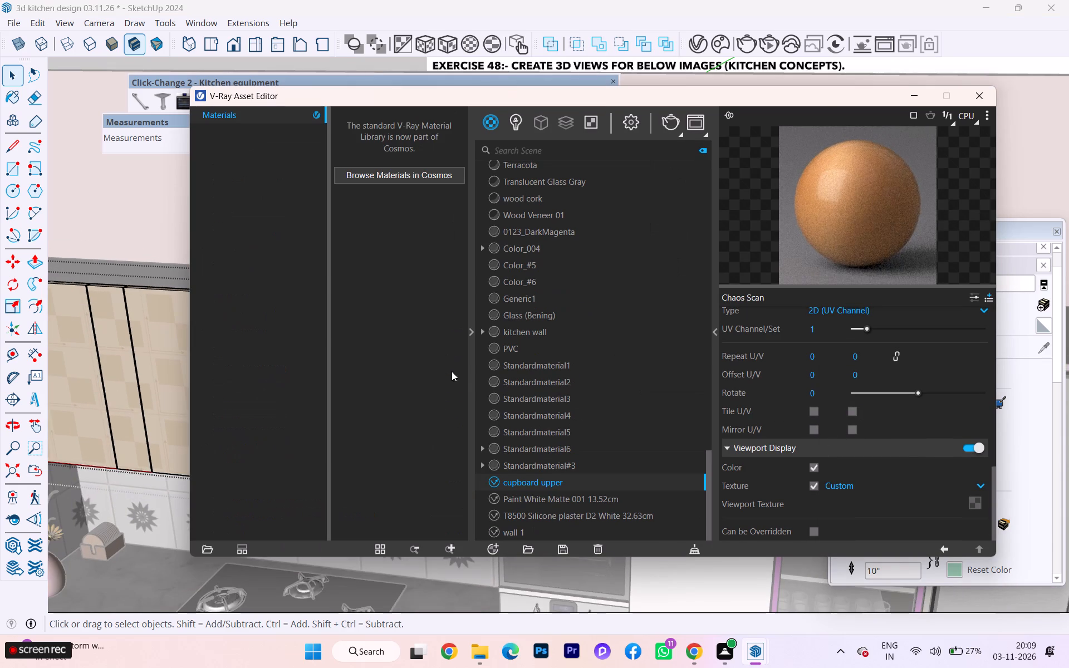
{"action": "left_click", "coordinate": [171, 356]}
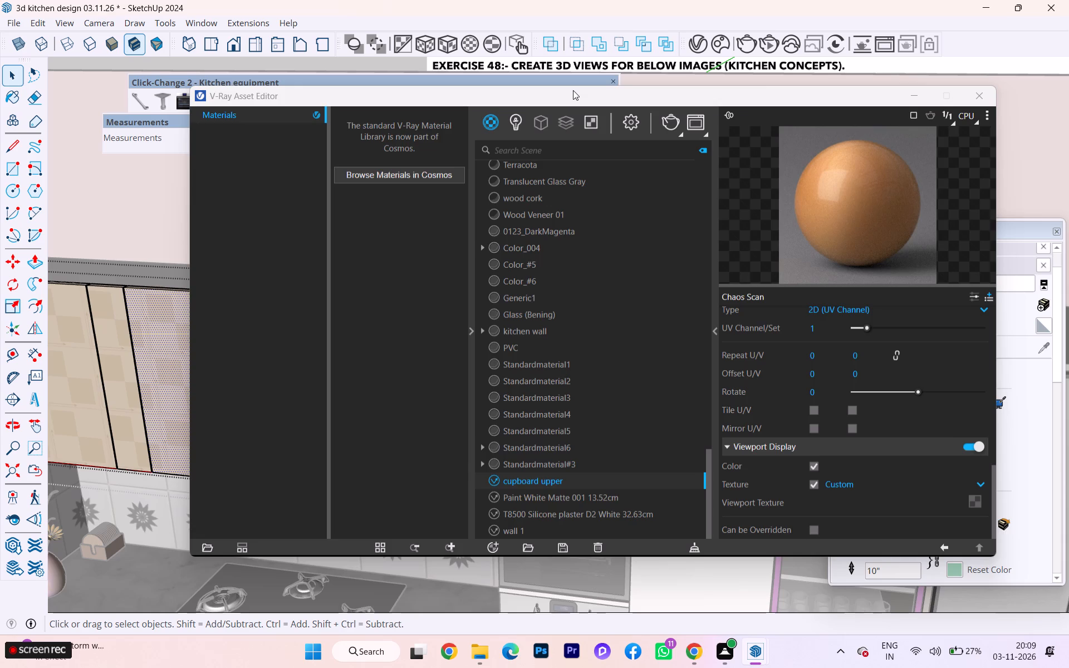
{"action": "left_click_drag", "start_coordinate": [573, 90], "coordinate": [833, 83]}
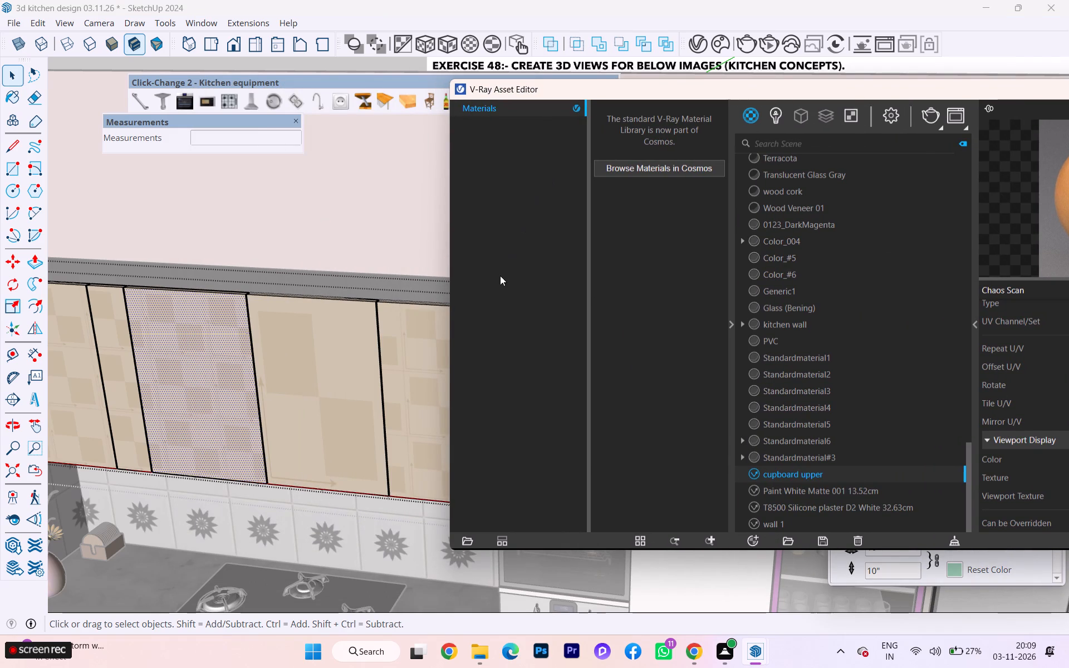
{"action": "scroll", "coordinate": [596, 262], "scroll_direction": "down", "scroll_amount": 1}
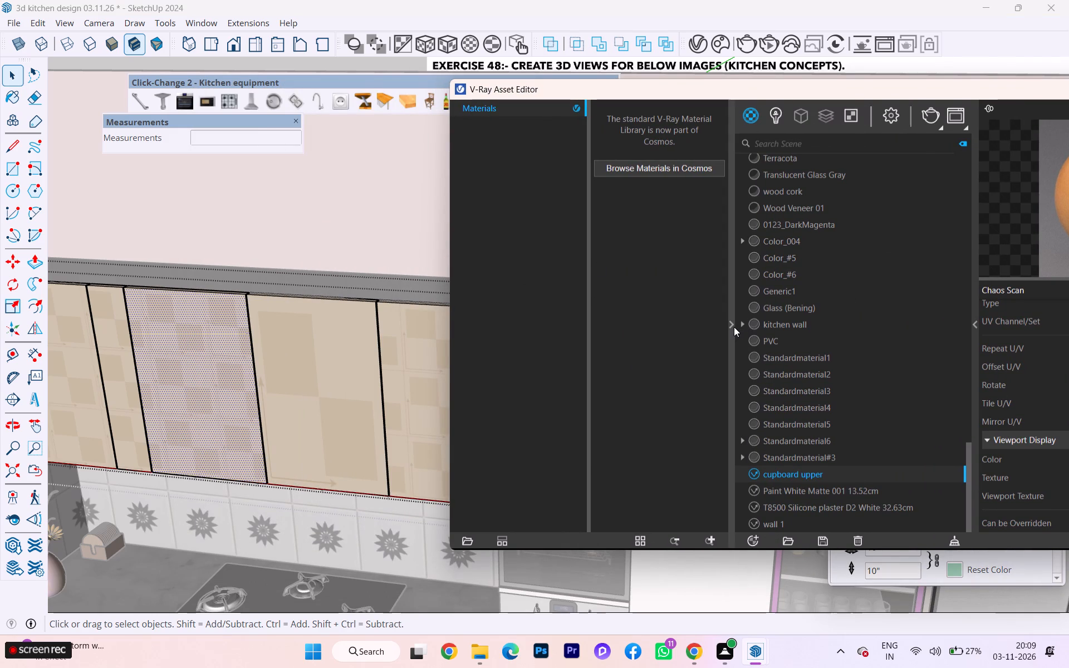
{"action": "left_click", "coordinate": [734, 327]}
Apply the cupboard upper material to the upper cabinet's second door from the oven-side end.
{"action": "double_click", "coordinate": [357, 380]}
{"action": "scroll", "coordinate": [615, 365], "scroll_direction": "down", "scroll_amount": 1}
{"action": "left_click_drag", "start_coordinate": [908, 99], "coordinate": [826, 100]}
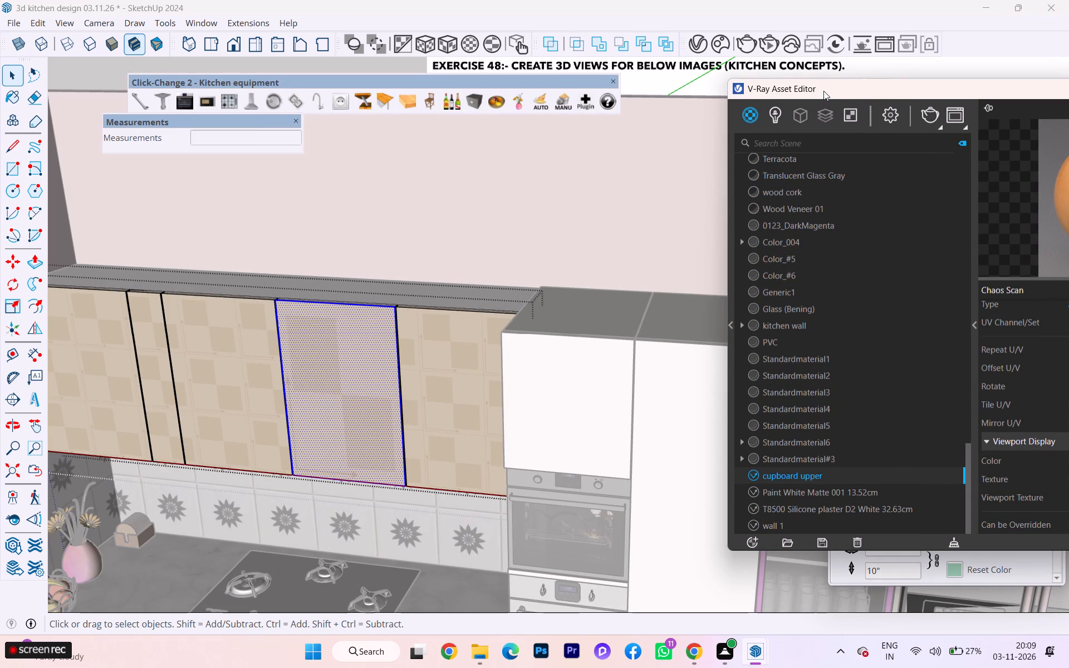
{"action": "left_click_drag", "start_coordinate": [824, 90], "coordinate": [693, 97]}
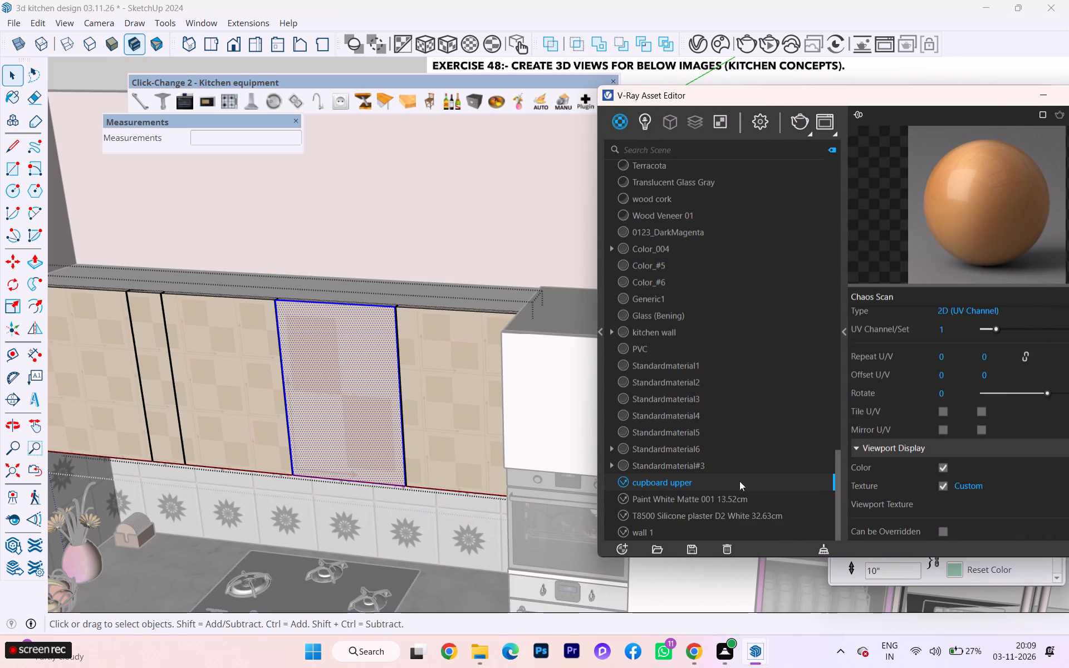
{"action": "right_click", "coordinate": [705, 479]}
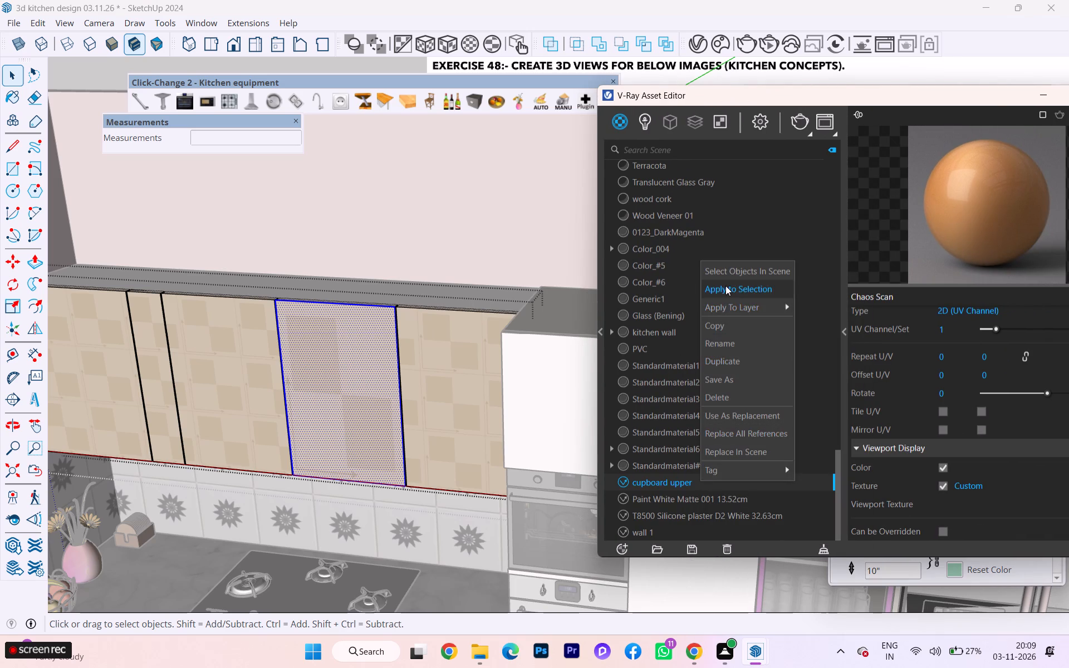
{"action": "left_click", "coordinate": [725, 285]}
{"action": "double_click", "coordinate": [325, 355]}
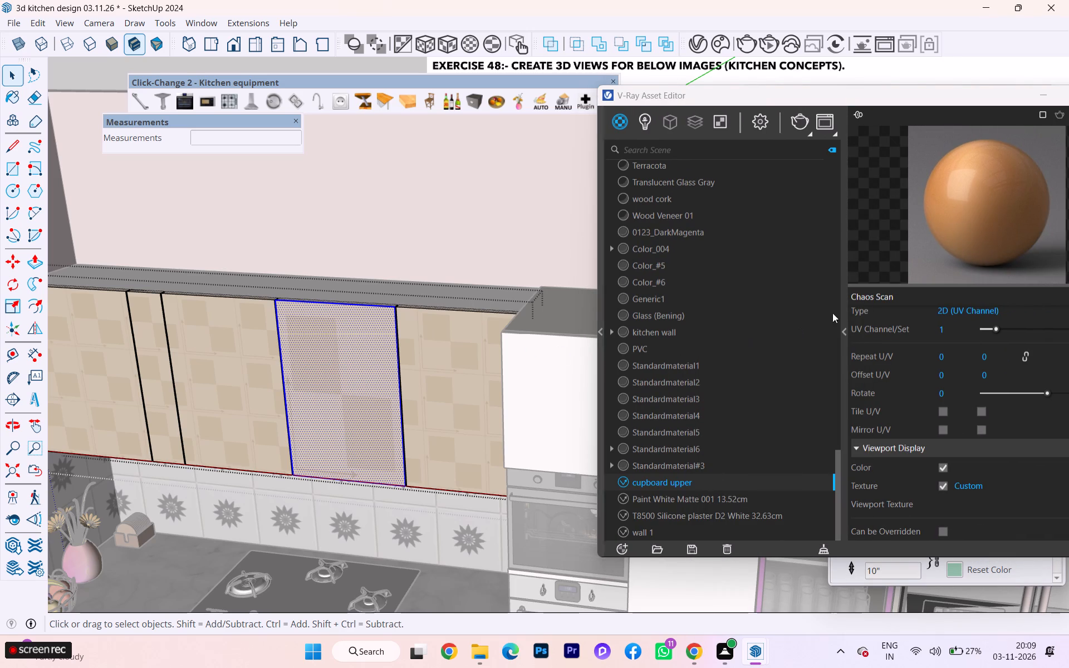
Set the cupboard upper material's texture placement rotation to -360.
{"action": "left_click_drag", "start_coordinate": [838, 92], "coordinate": [747, 95]}
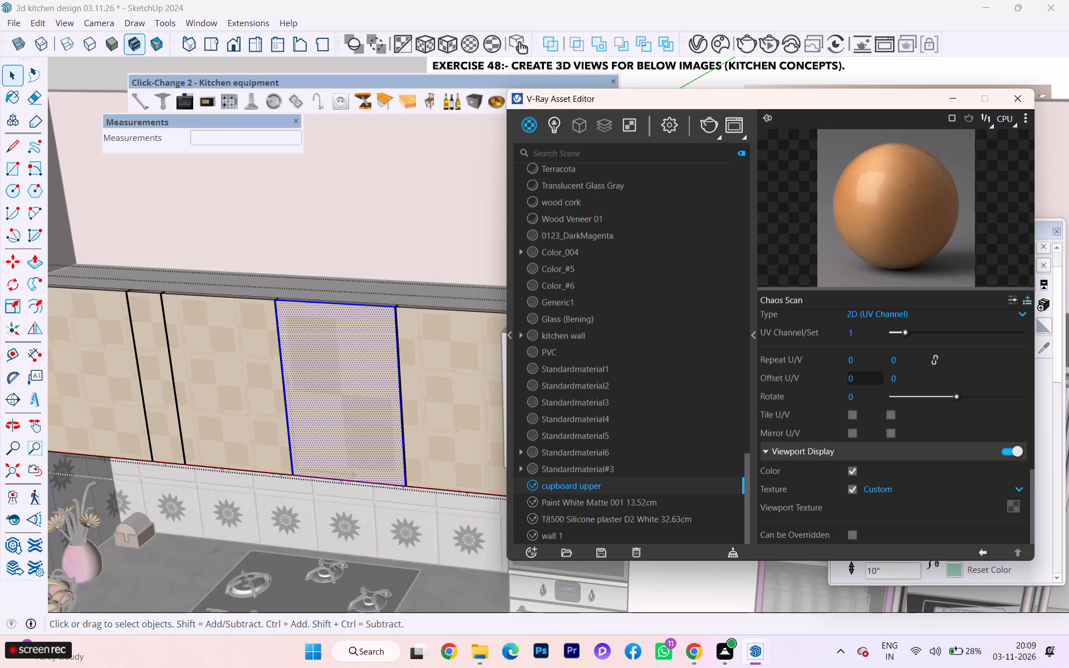
{"action": "scroll", "coordinate": [879, 380], "scroll_direction": "up", "scroll_amount": 1}
{"action": "left_click_drag", "start_coordinate": [951, 463], "coordinate": [805, 469]}
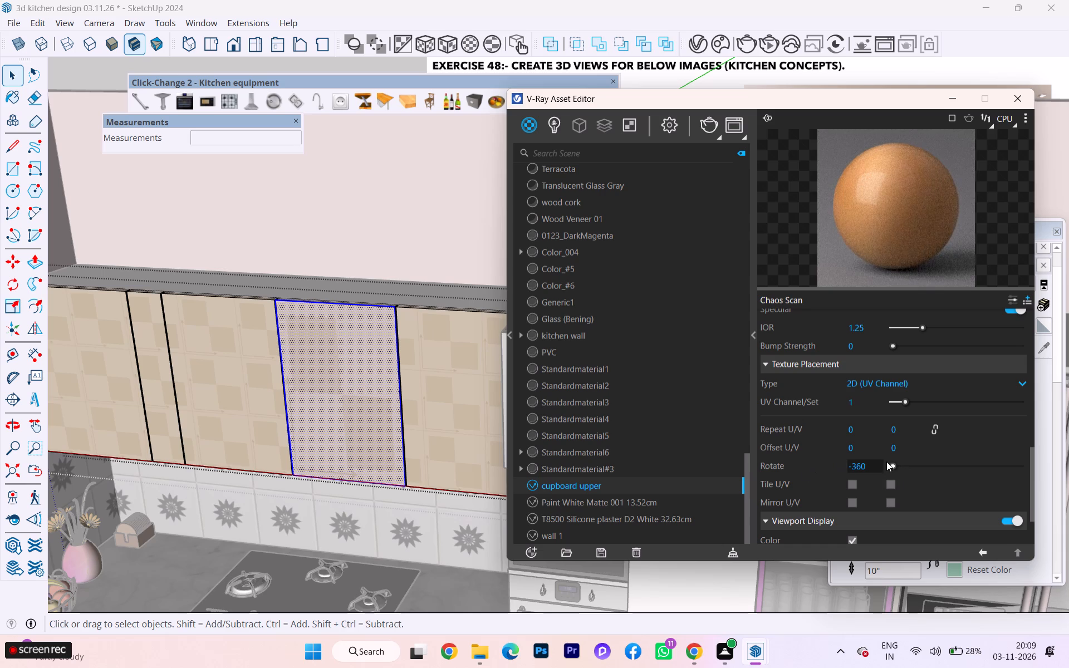
{"action": "left_click_drag", "start_coordinate": [891, 465], "coordinate": [860, 460]}
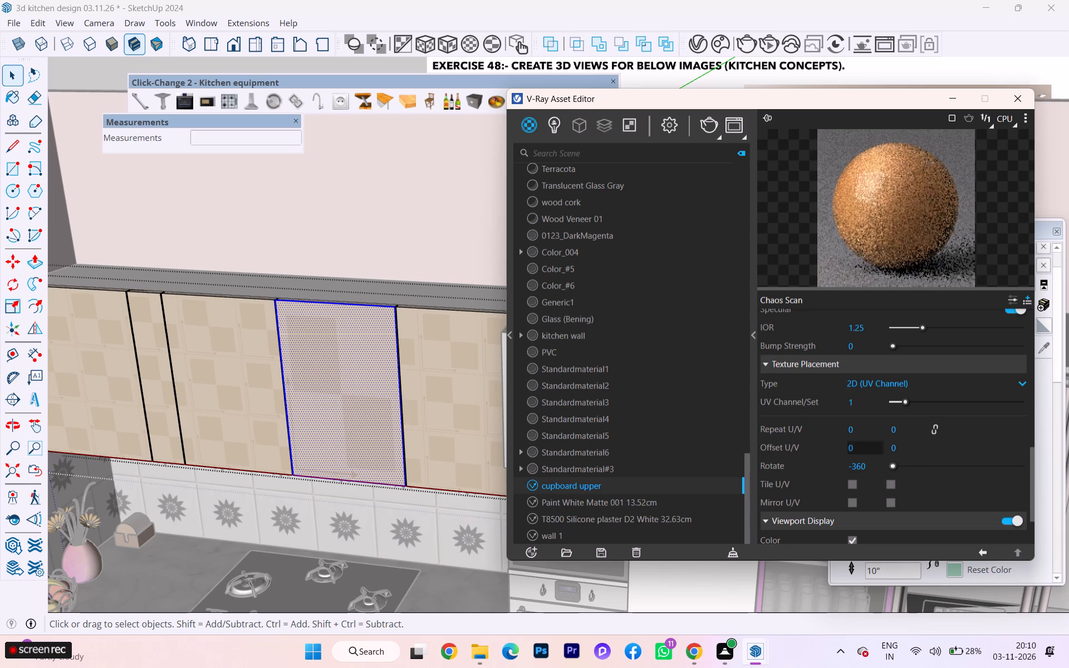
Set the cupboard upper material's Trace Depth to 0 and Cutoff to 0.28 in the advanced options.
{"action": "scroll", "coordinate": [837, 341], "scroll_direction": "up", "scroll_amount": 4}
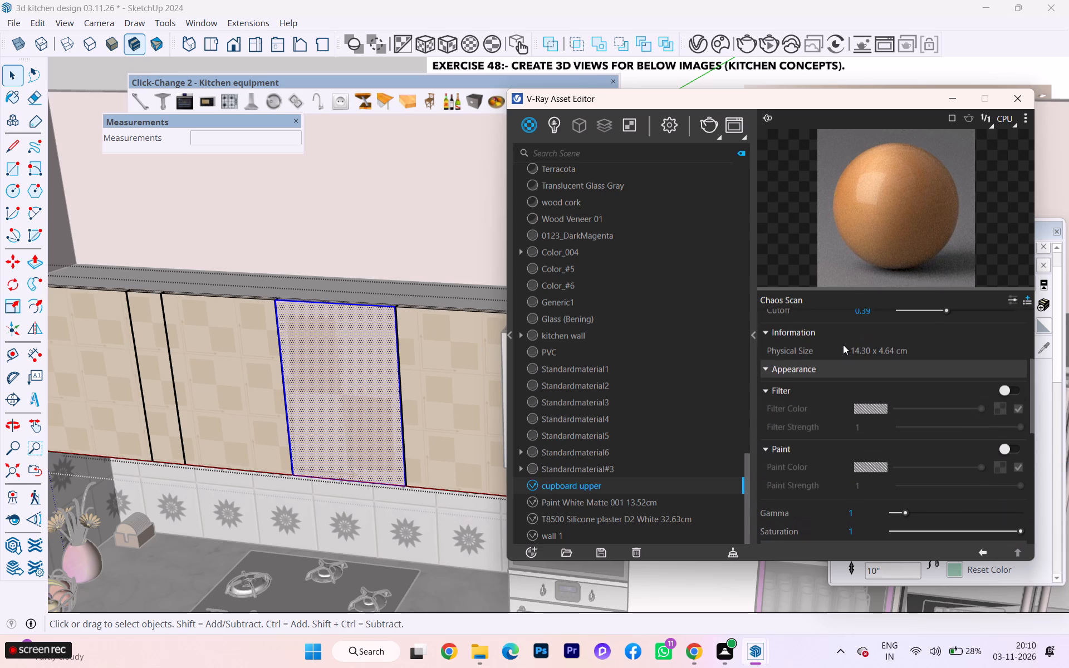
{"action": "scroll", "coordinate": [843, 345], "scroll_direction": "down", "scroll_amount": 1}
{"action": "scroll", "coordinate": [843, 345], "scroll_direction": "up", "scroll_amount": 5}
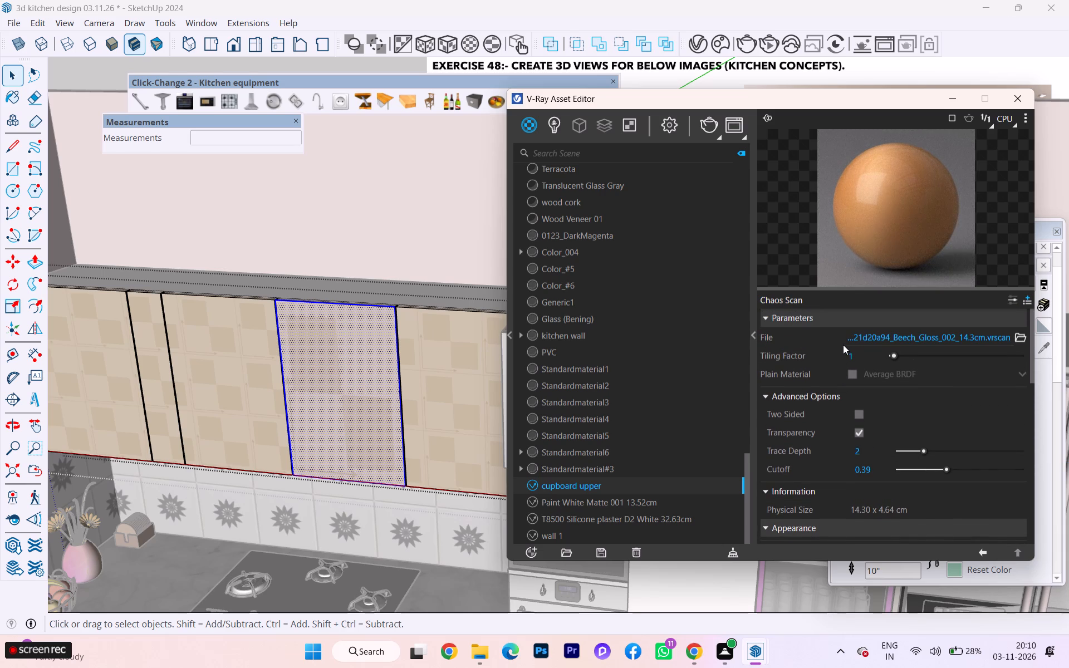
{"action": "left_click_drag", "start_coordinate": [922, 455], "coordinate": [870, 456]}
{"action": "left_click_drag", "start_coordinate": [930, 450], "coordinate": [838, 456]}
{"action": "left_click_drag", "start_coordinate": [944, 468], "coordinate": [838, 470]}
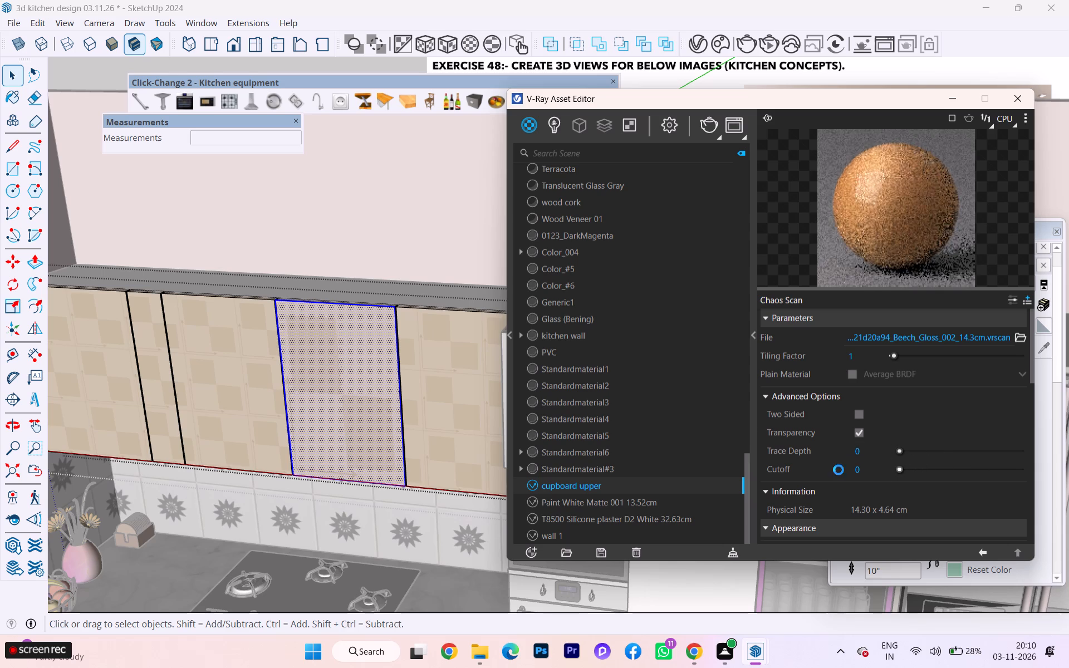
{"action": "left_click_drag", "start_coordinate": [838, 470], "coordinate": [934, 468]}
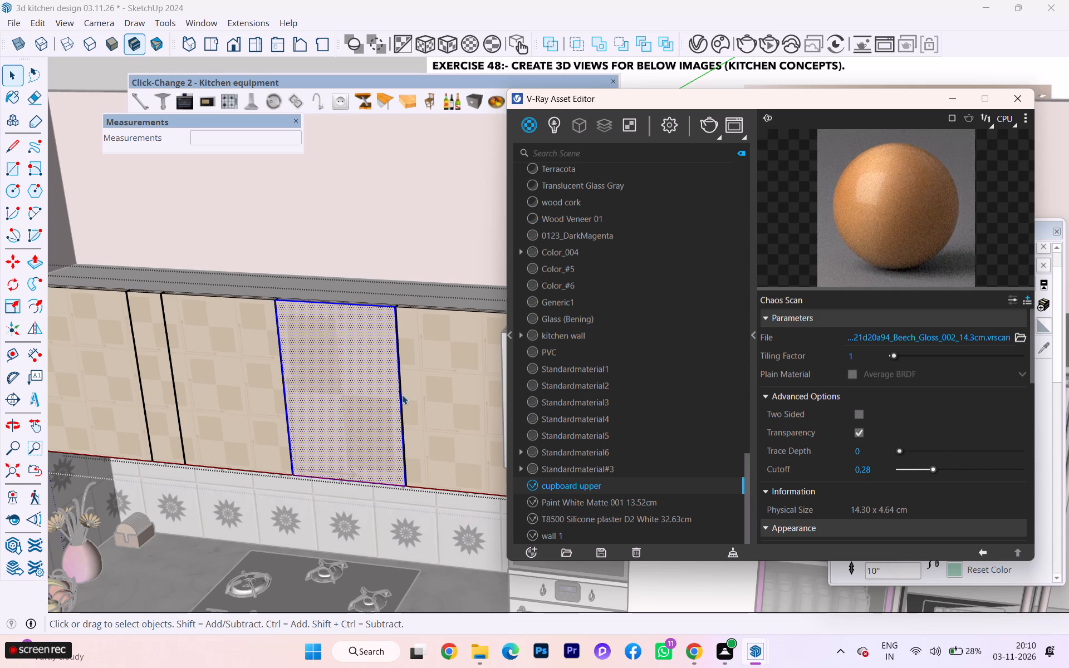
Set the cupboard upper material's viewport display texture to Auto and leave its Texture option enabled.
{"action": "scroll", "coordinate": [344, 400], "scroll_direction": "up", "scroll_amount": 4}
{"action": "scroll", "coordinate": [344, 400], "scroll_direction": "down", "scroll_amount": 5}
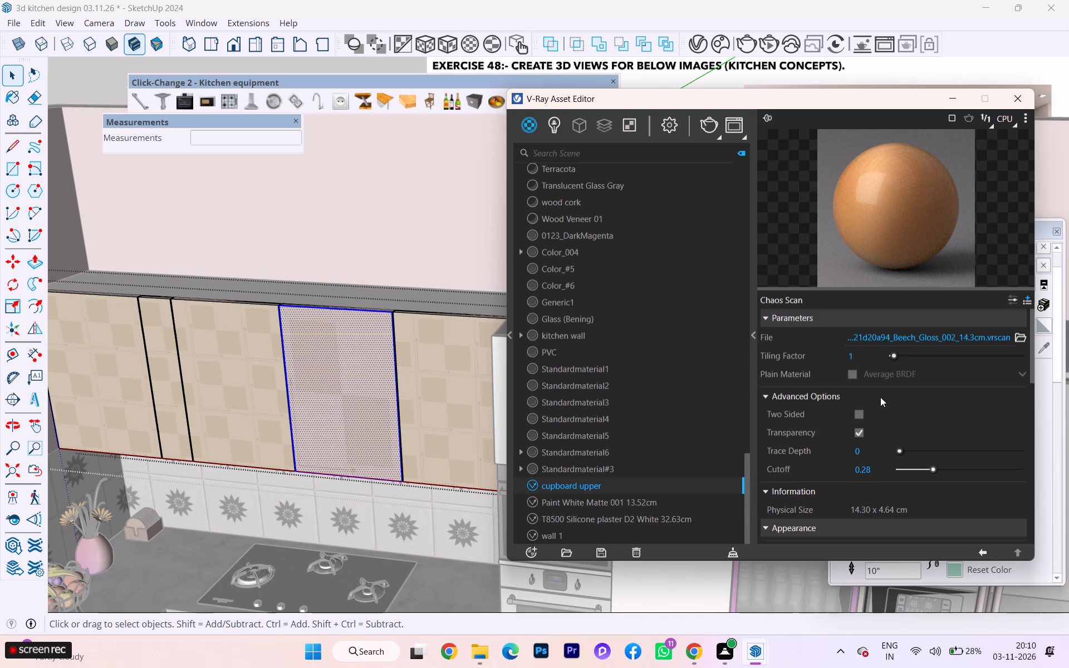
{"action": "scroll", "coordinate": [880, 397], "scroll_direction": "up", "scroll_amount": 1}
{"action": "scroll", "coordinate": [880, 397], "scroll_direction": "down", "scroll_amount": 2}
{"action": "scroll", "coordinate": [880, 397], "scroll_direction": "up", "scroll_amount": 4}
{"action": "scroll", "coordinate": [881, 395], "scroll_direction": "down", "scroll_amount": 5}
{"action": "scroll", "coordinate": [881, 395], "scroll_direction": "up", "scroll_amount": 2}
{"action": "scroll", "coordinate": [881, 395], "scroll_direction": "down", "scroll_amount": 2}
{"action": "scroll", "coordinate": [885, 395], "scroll_direction": "up", "scroll_amount": 1}
{"action": "scroll", "coordinate": [885, 395], "scroll_direction": "down", "scroll_amount": 5}
{"action": "left_click", "coordinate": [855, 483]}
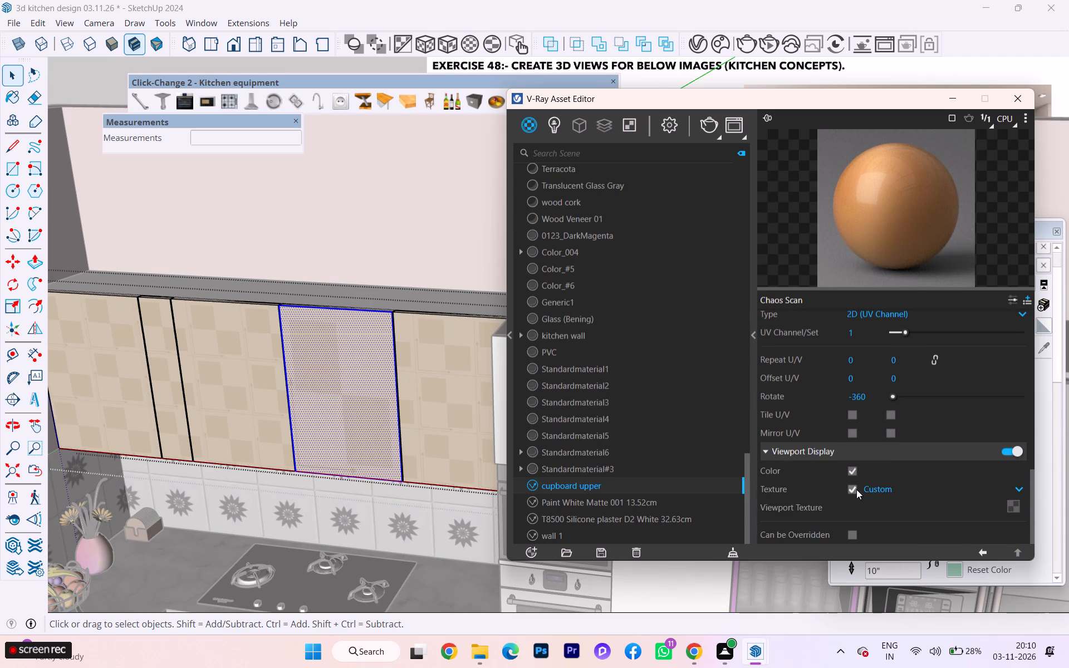
{"action": "left_click", "coordinate": [856, 489]}
{"action": "left_click", "coordinate": [855, 489]}
{"action": "left_click", "coordinate": [855, 489]}
{"action": "left_click", "coordinate": [418, 267]}
{"action": "left_click", "coordinate": [418, 352]}
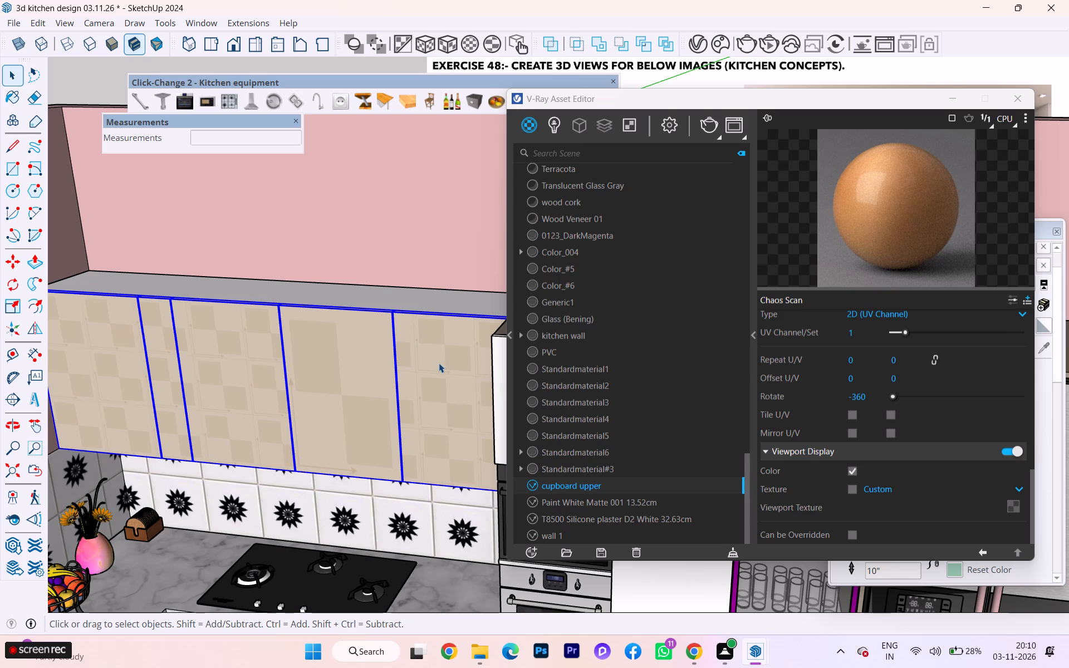
{"action": "left_click", "coordinate": [850, 485]}
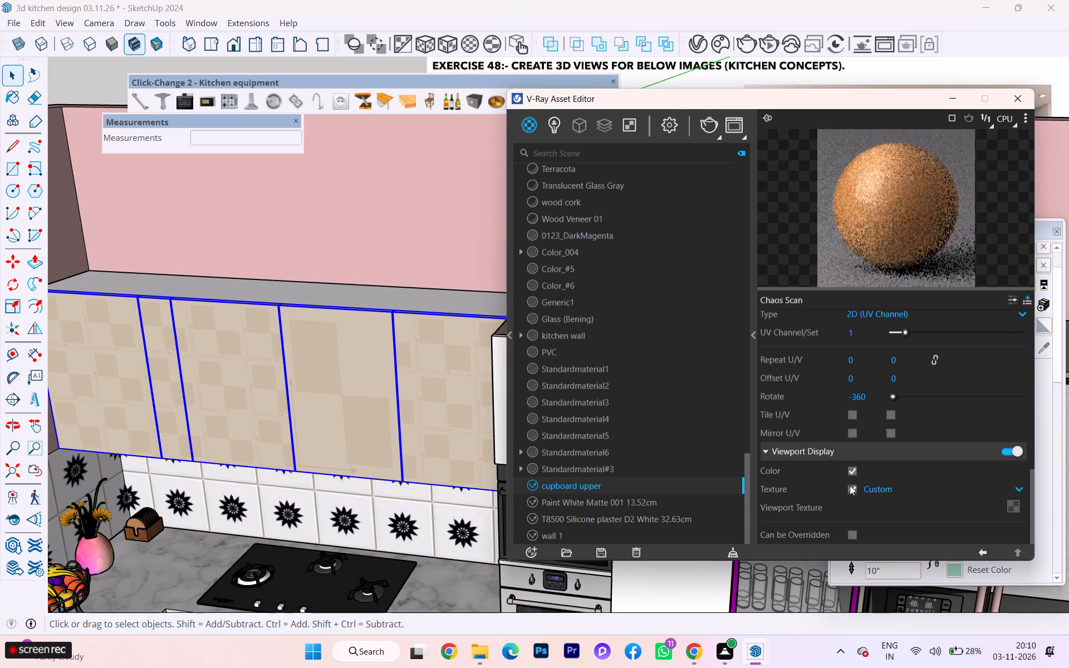
{"action": "left_click", "coordinate": [850, 488]}
{"action": "left_click", "coordinate": [870, 490]}
{"action": "left_click", "coordinate": [874, 507]}
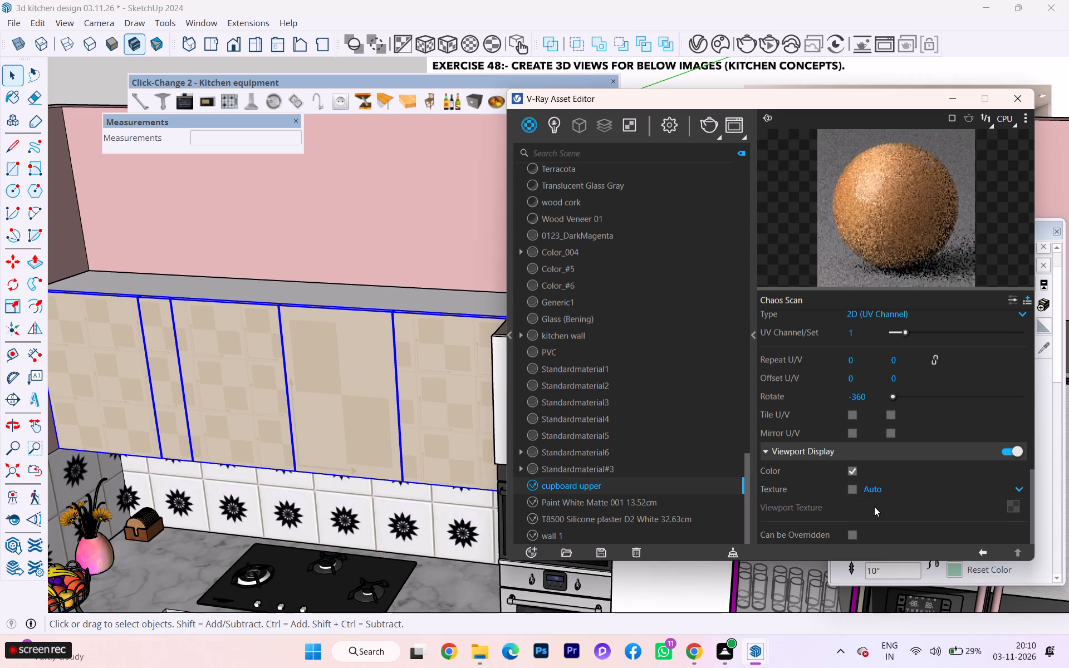
{"action": "left_click", "coordinate": [857, 490]}
{"action": "left_click", "coordinate": [852, 490]}
Collapse the Appearance and Information sections of the cupboard upper material.
{"action": "scroll", "coordinate": [401, 317], "scroll_direction": "down", "scroll_amount": 1}
{"action": "scroll", "coordinate": [401, 317], "scroll_direction": "up", "scroll_amount": 1}
{"action": "scroll", "coordinate": [401, 317], "scroll_direction": "down", "scroll_amount": 1}
{"action": "middle_click_drag", "start_coordinate": [394, 336], "coordinate": [368, 356]}
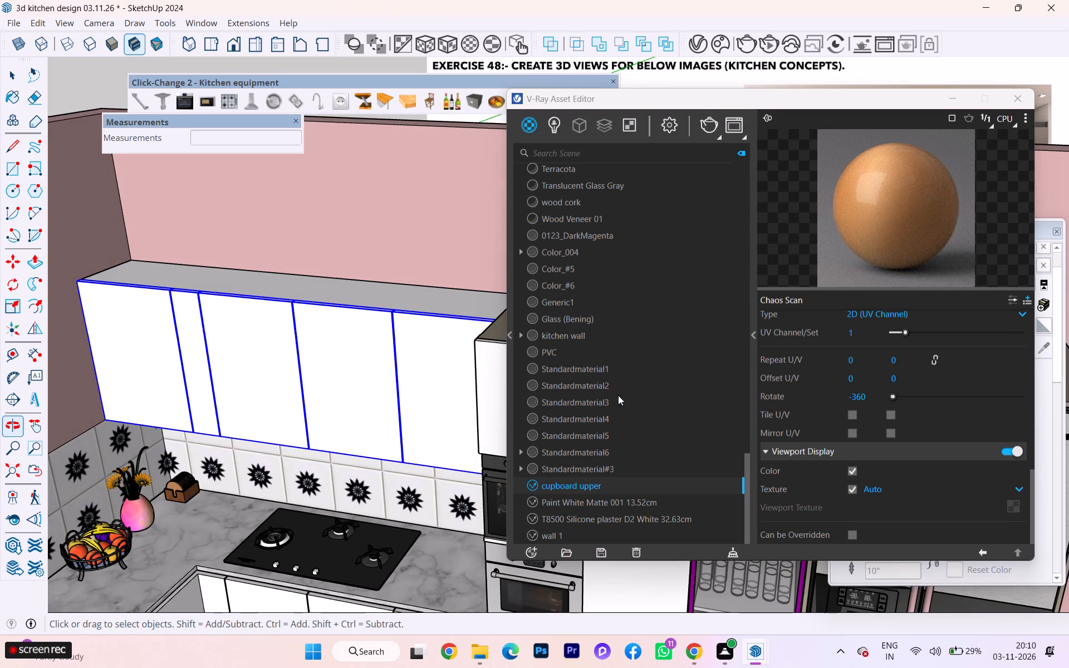
{"action": "scroll", "coordinate": [829, 480], "scroll_direction": "down", "scroll_amount": 2}
{"action": "scroll", "coordinate": [879, 479], "scroll_direction": "down", "scroll_amount": 2}
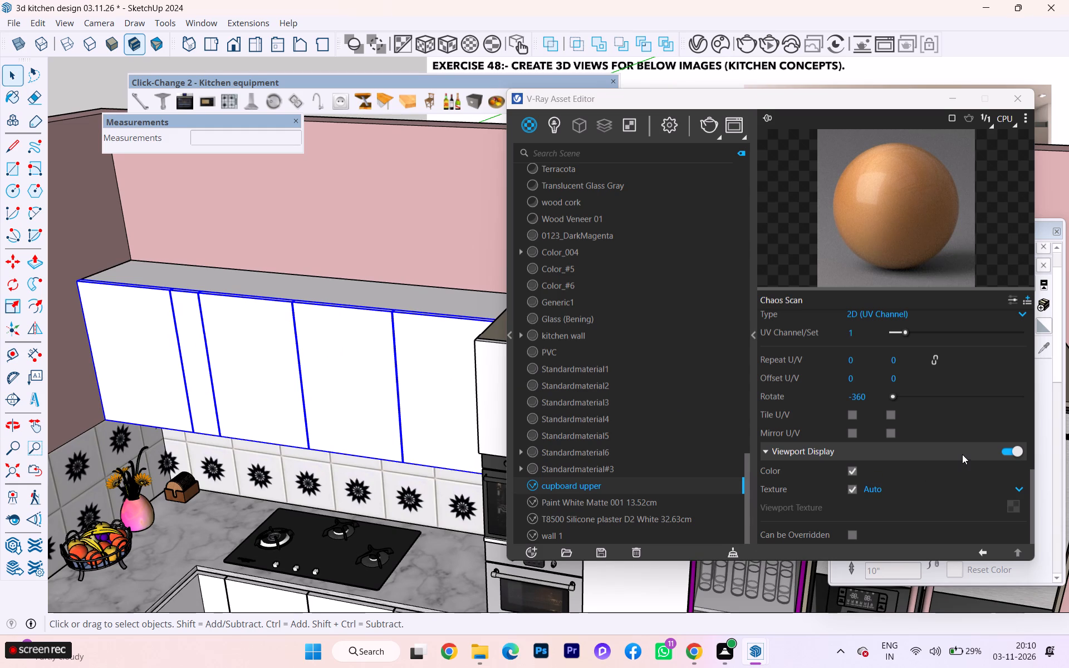
{"action": "scroll", "coordinate": [962, 454], "scroll_direction": "up", "scroll_amount": 6}
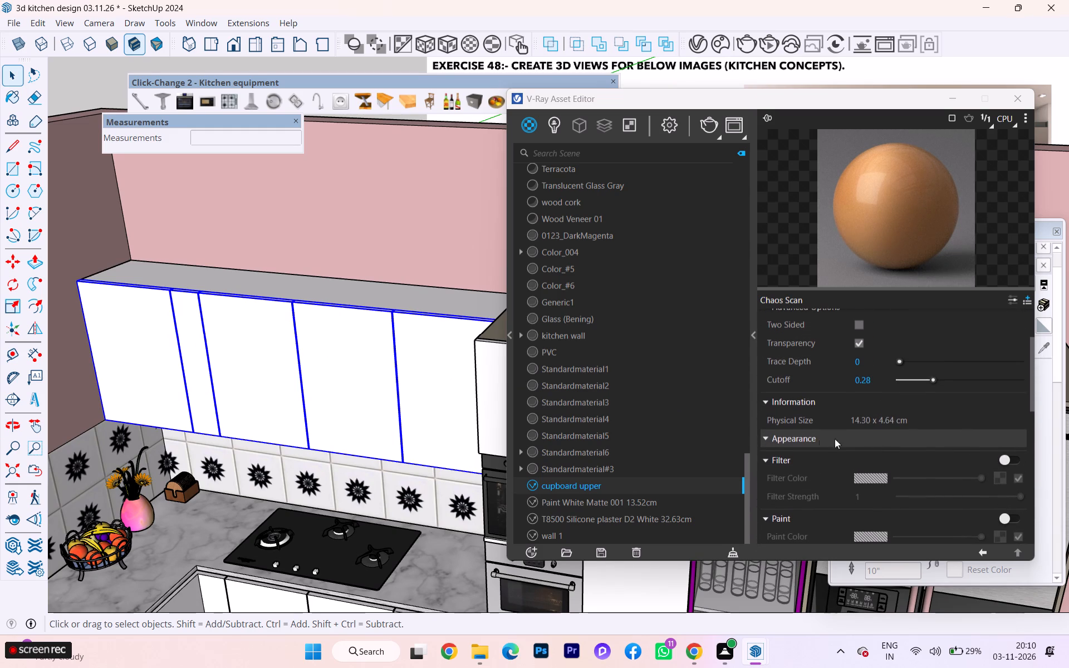
{"action": "left_click", "coordinate": [767, 441]}
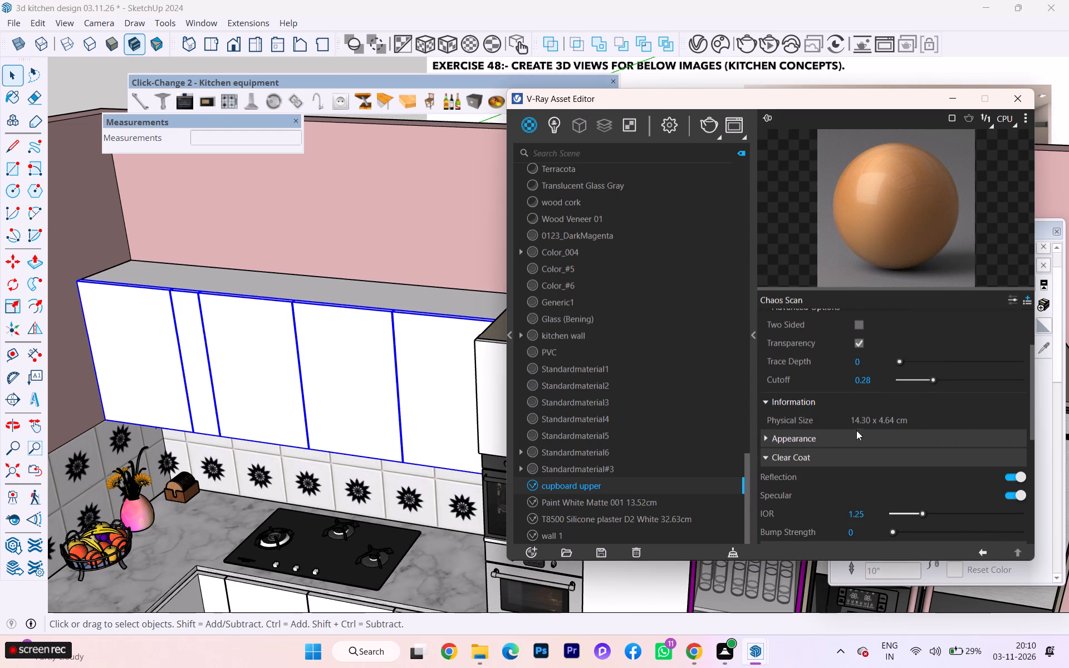
{"action": "left_click", "coordinate": [871, 425]}
{"action": "left_click", "coordinate": [879, 419]}
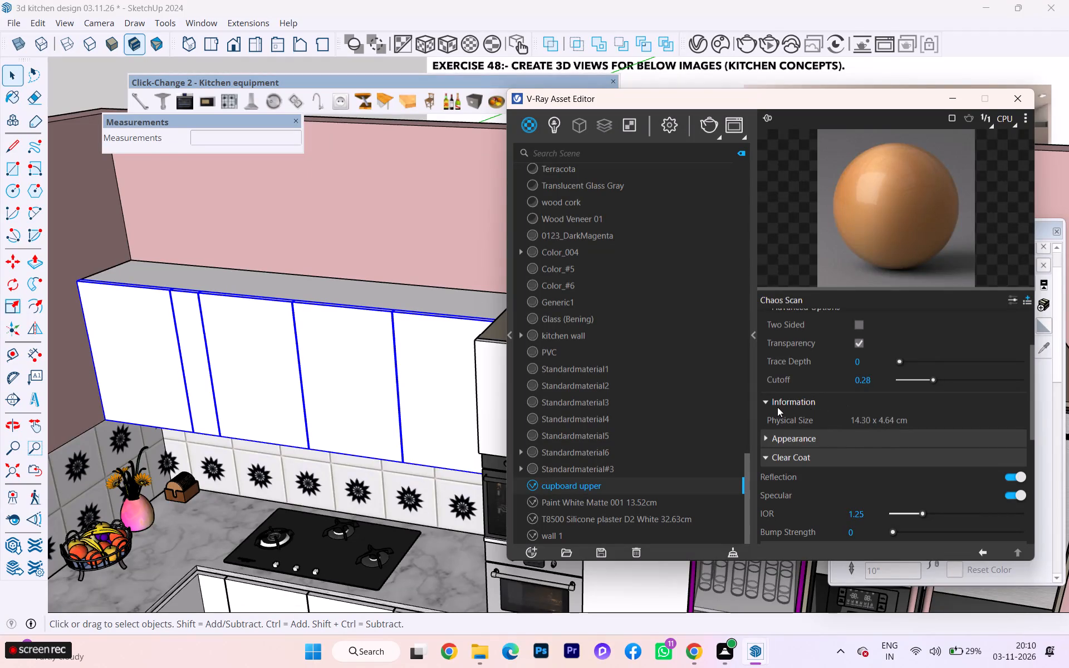
{"action": "left_click", "coordinate": [763, 397]}
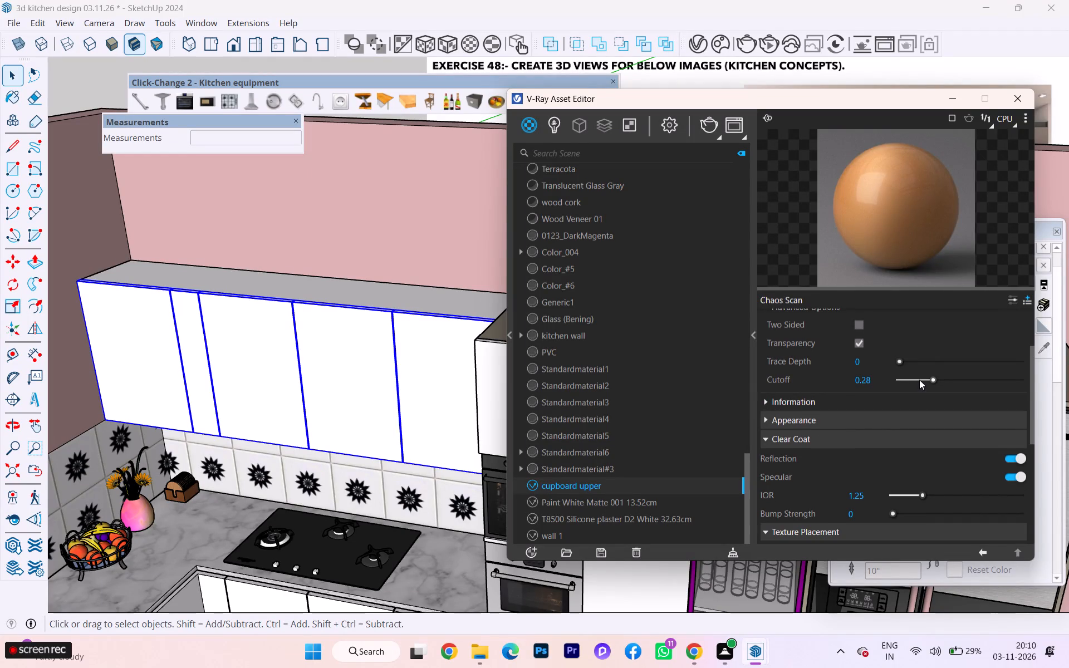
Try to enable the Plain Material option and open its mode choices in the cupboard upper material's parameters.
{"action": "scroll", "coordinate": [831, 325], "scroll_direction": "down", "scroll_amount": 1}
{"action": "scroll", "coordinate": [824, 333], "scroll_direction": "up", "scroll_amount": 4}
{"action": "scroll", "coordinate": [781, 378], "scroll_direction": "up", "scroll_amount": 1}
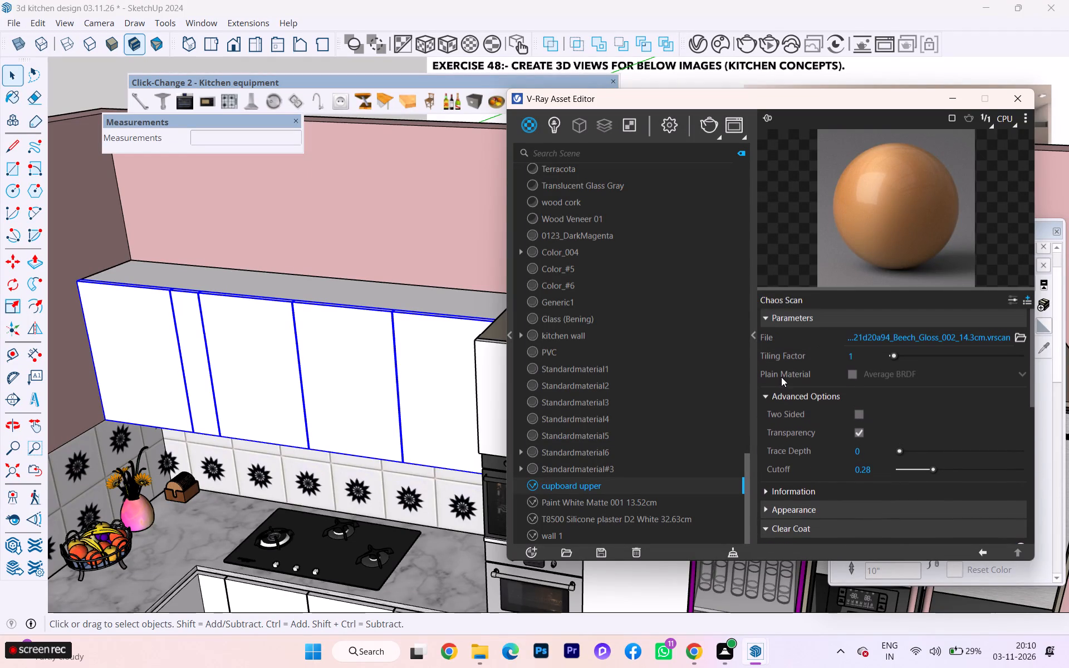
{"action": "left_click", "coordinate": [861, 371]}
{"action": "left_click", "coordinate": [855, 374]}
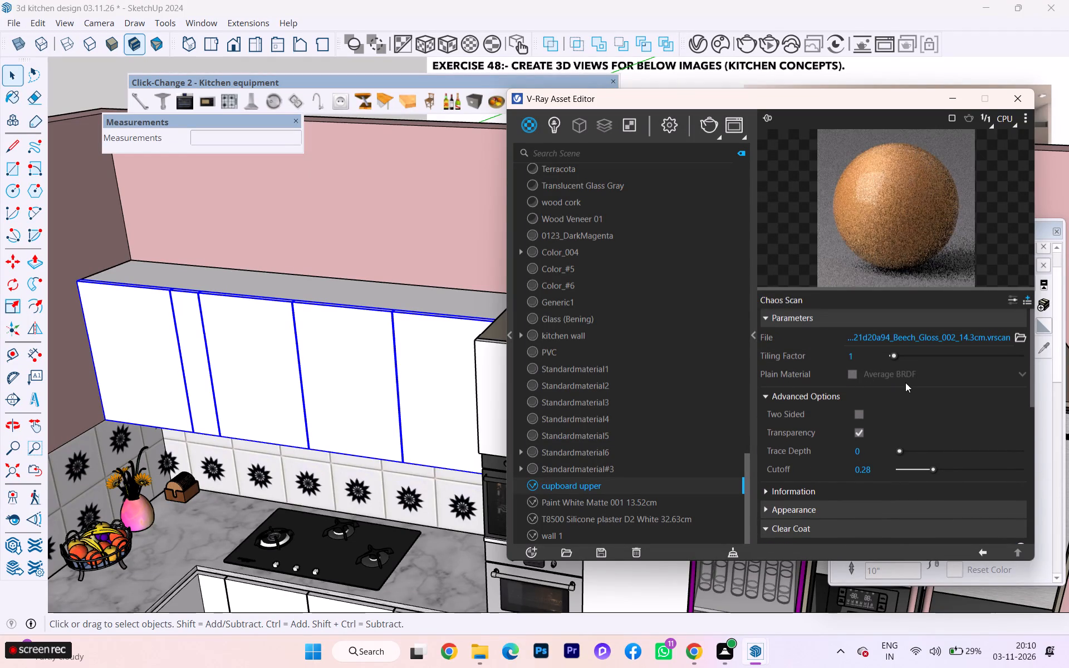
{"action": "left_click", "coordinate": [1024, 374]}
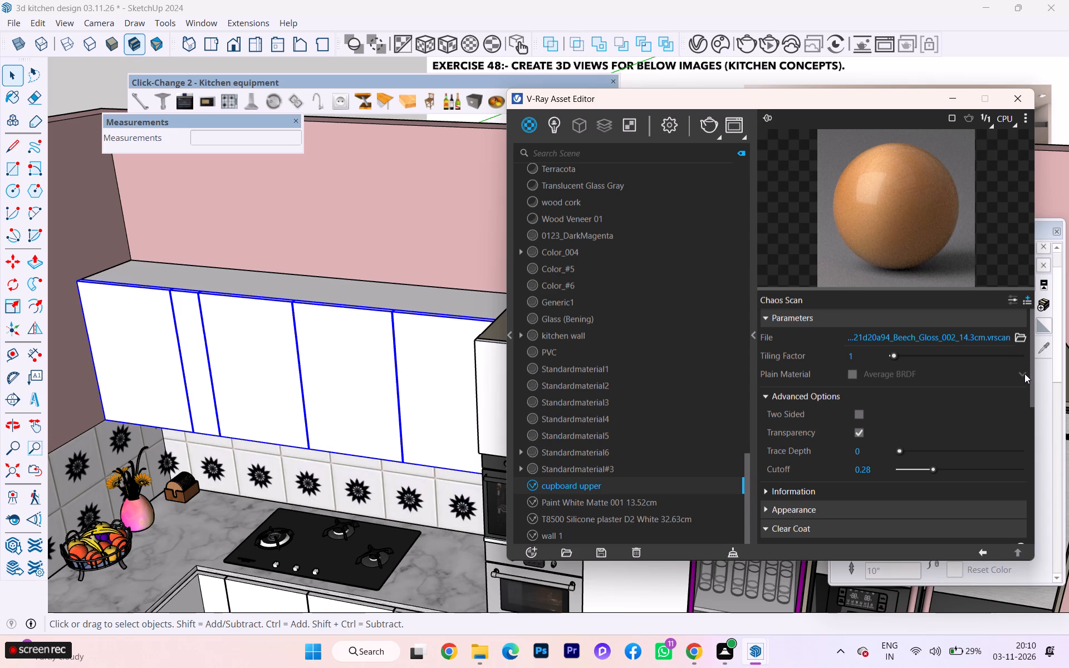
Turn off the Color option in the cupboard upper material's viewport display settings.
{"action": "scroll", "coordinate": [795, 352], "scroll_direction": "down", "scroll_amount": 1}
{"action": "scroll", "coordinate": [639, 428], "scroll_direction": "down", "scroll_amount": 1}
{"action": "scroll", "coordinate": [639, 428], "scroll_direction": "up", "scroll_amount": 1}
{"action": "scroll", "coordinate": [639, 428], "scroll_direction": "down", "scroll_amount": 5}
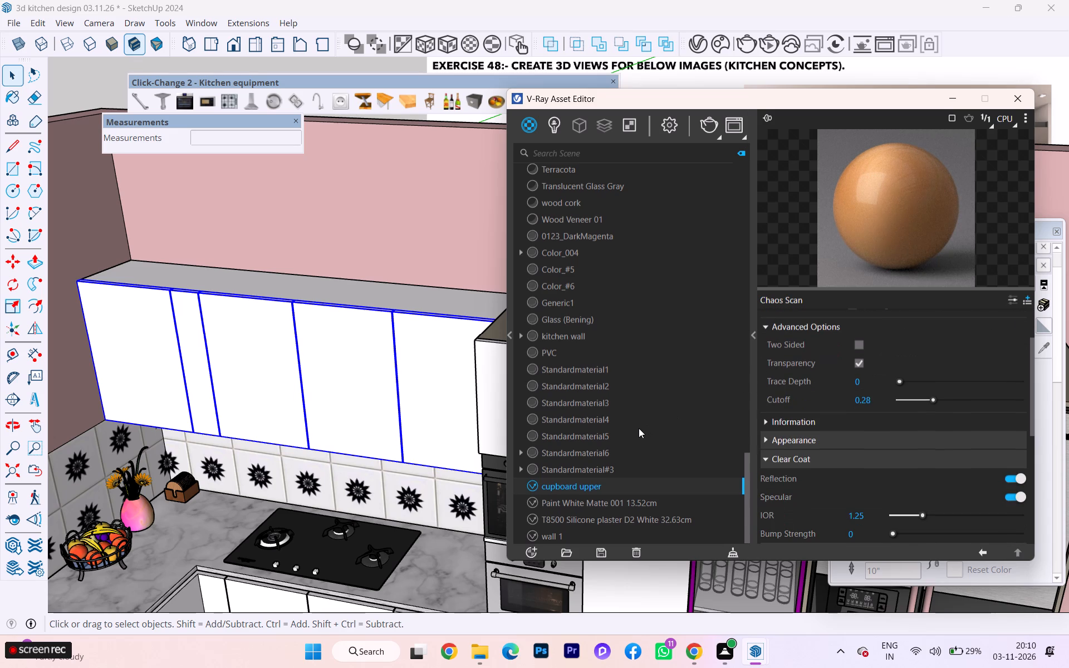
{"action": "scroll", "coordinate": [646, 422], "scroll_direction": "down", "scroll_amount": 1}
{"action": "scroll", "coordinate": [646, 422], "scroll_direction": "up", "scroll_amount": 6}
{"action": "scroll", "coordinate": [646, 422], "scroll_direction": "down", "scroll_amount": 2}
{"action": "scroll", "coordinate": [832, 437], "scroll_direction": "down", "scroll_amount": 2}
{"action": "scroll", "coordinate": [834, 437], "scroll_direction": "up", "scroll_amount": 2}
{"action": "scroll", "coordinate": [834, 438], "scroll_direction": "down", "scroll_amount": 1}
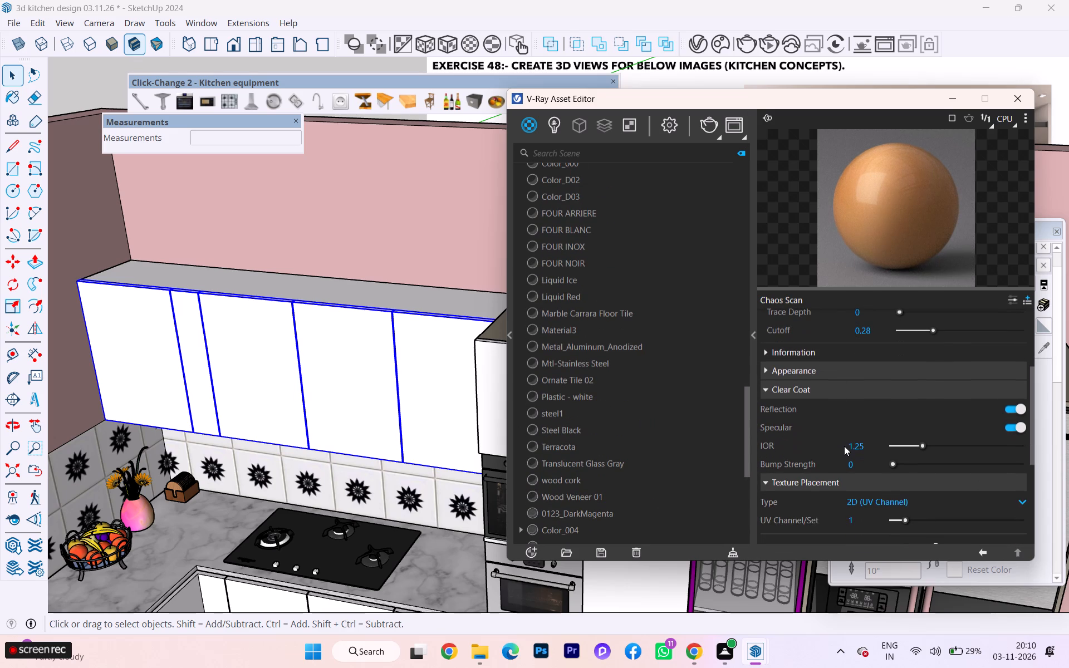
{"action": "scroll", "coordinate": [840, 443], "scroll_direction": "down", "scroll_amount": 3}
{"action": "scroll", "coordinate": [739, 468], "scroll_direction": "down", "scroll_amount": 1}
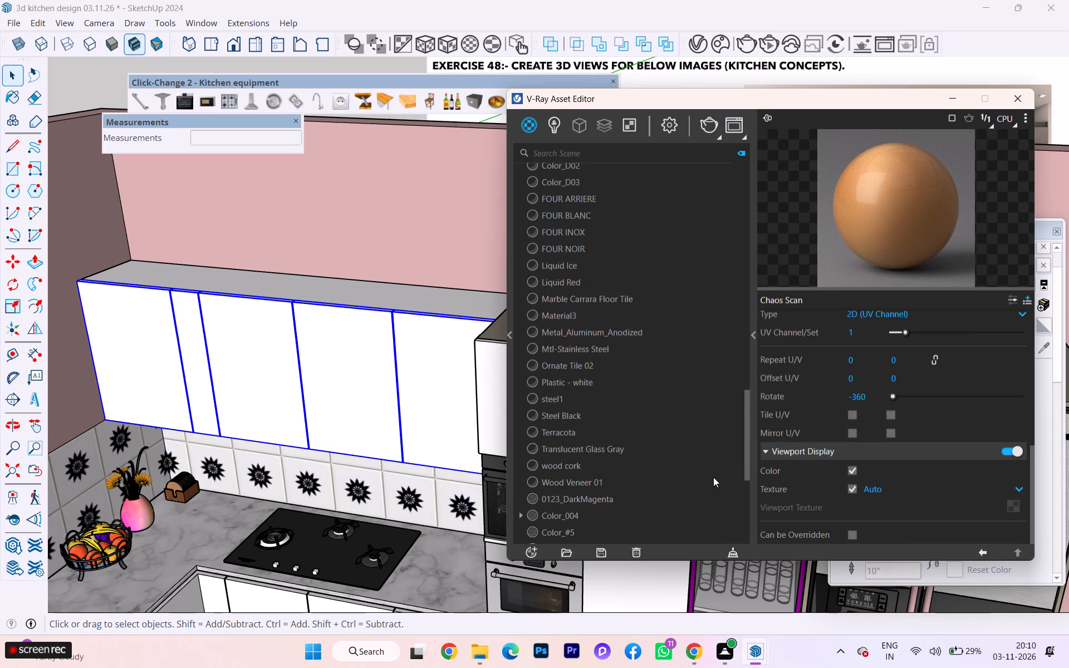
{"action": "scroll", "coordinate": [713, 477], "scroll_direction": "down", "scroll_amount": 1}
{"action": "scroll", "coordinate": [842, 461], "scroll_direction": "down", "scroll_amount": 2}
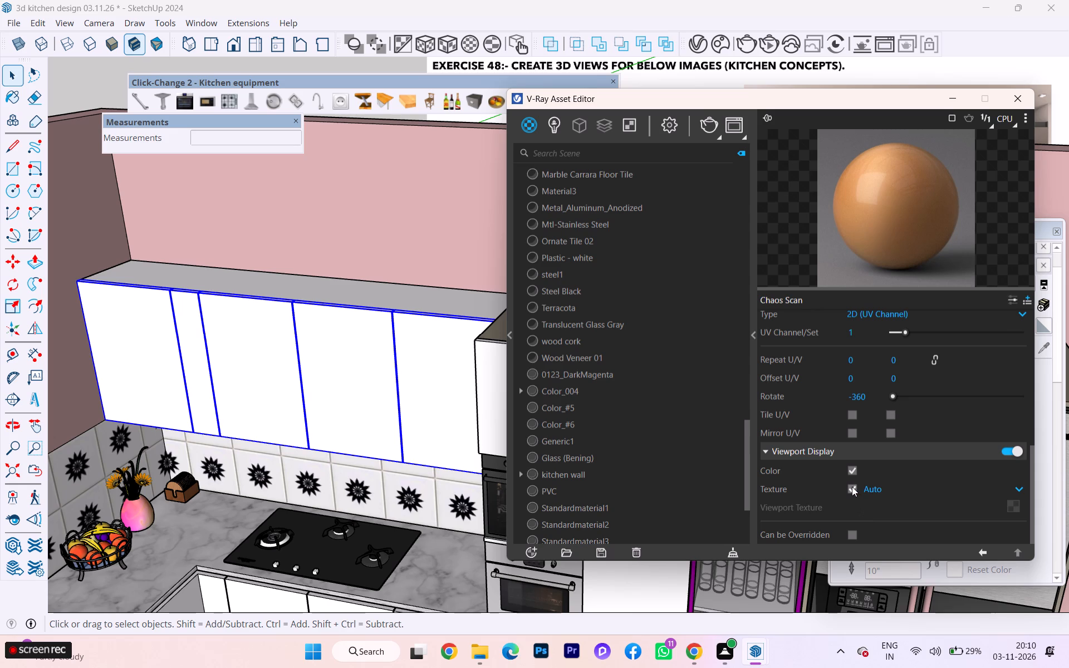
{"action": "left_click", "coordinate": [847, 467]}
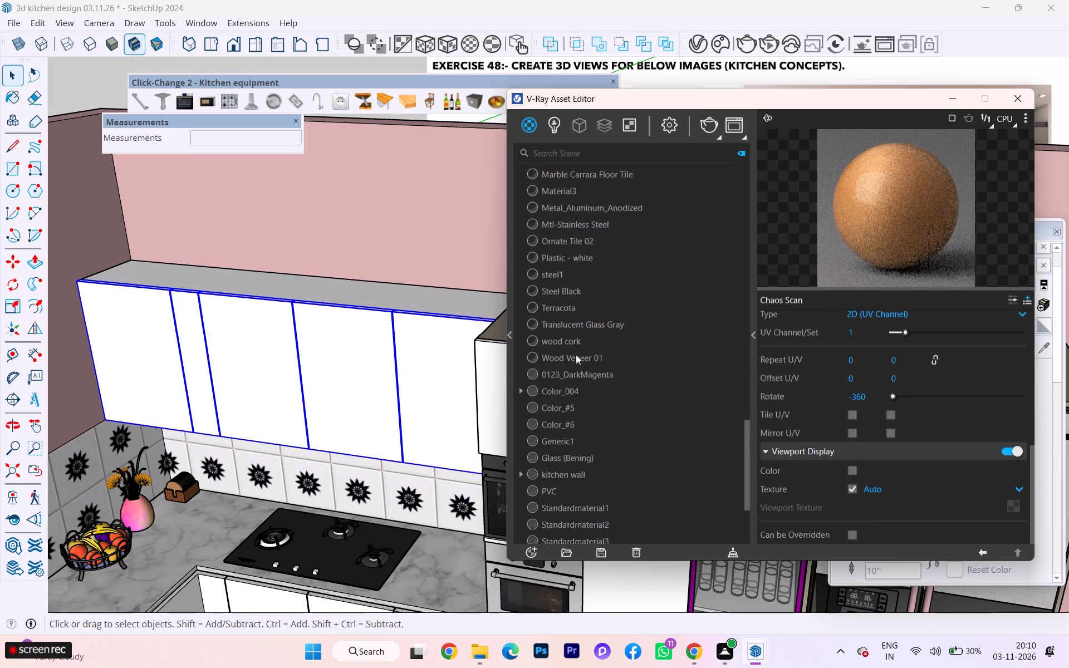
Apply the cupboard upper material to the whole upper cabinet group above the hob.
{"action": "left_click", "coordinate": [332, 348]}
{"action": "scroll", "coordinate": [649, 391], "scroll_direction": "up", "scroll_amount": 1}
{"action": "scroll", "coordinate": [650, 390], "scroll_direction": "down", "scroll_amount": 1}
{"action": "scroll", "coordinate": [650, 390], "scroll_direction": "up", "scroll_amount": 2}
{"action": "scroll", "coordinate": [652, 390], "scroll_direction": "down", "scroll_amount": 2}
{"action": "scroll", "coordinate": [652, 390], "scroll_direction": "up", "scroll_amount": 1}
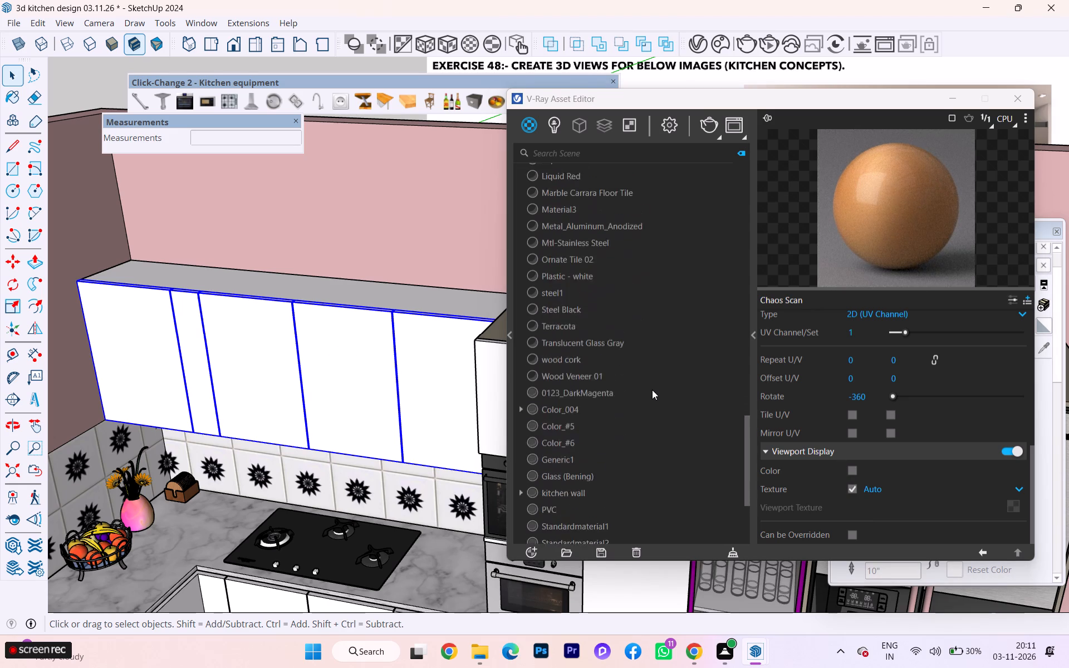
{"action": "scroll", "coordinate": [652, 390], "scroll_direction": "down", "scroll_amount": 1}
{"action": "scroll", "coordinate": [652, 390], "scroll_direction": "up", "scroll_amount": 1}
{"action": "scroll", "coordinate": [652, 390], "scroll_direction": "down", "scroll_amount": 5}
{"action": "left_click", "coordinate": [582, 483]}
{"action": "right_click", "coordinate": [594, 480]}
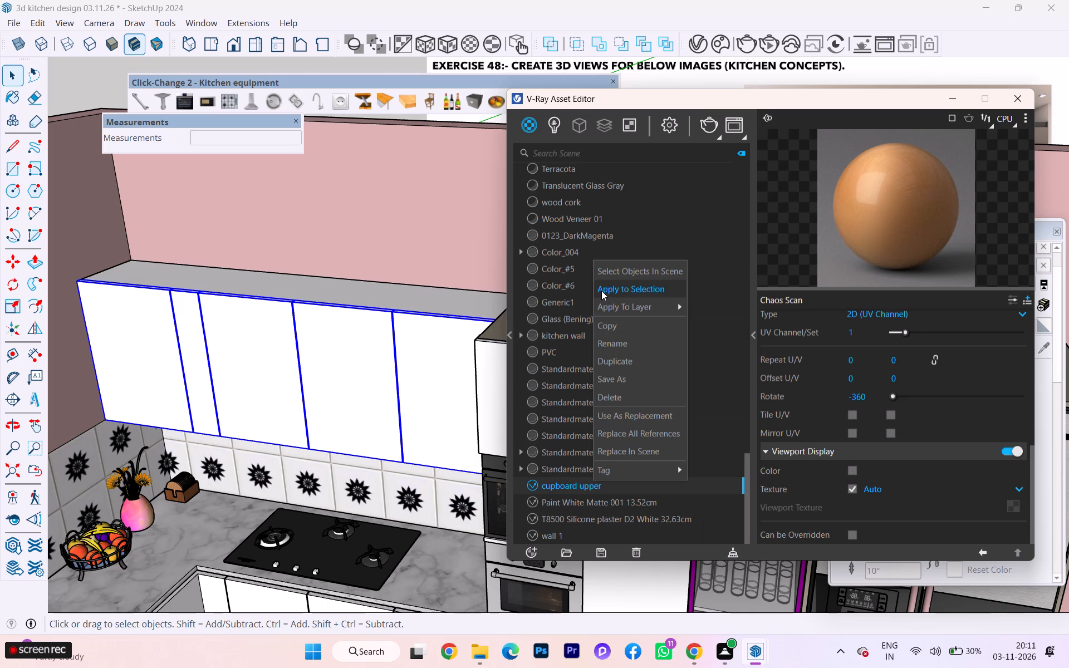
{"action": "left_click", "coordinate": [601, 291]}
{"action": "left_click", "coordinate": [435, 381]}
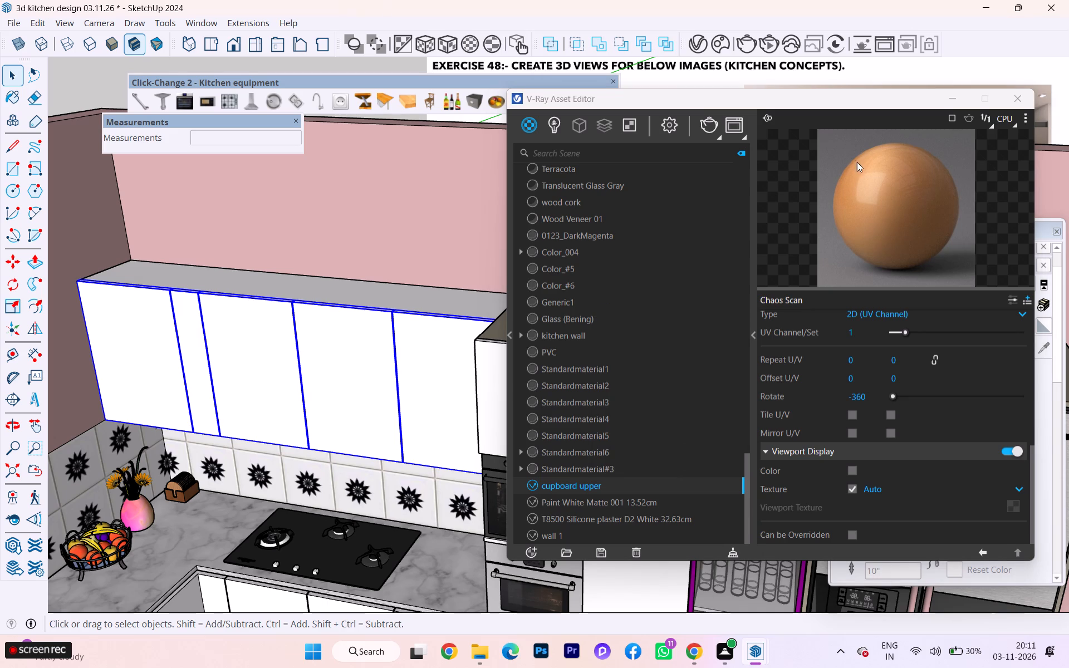
Apply the cupboard upper material to the upper cabinet's oven-side end door inside the group.
{"action": "left_click", "coordinate": [954, 96]}
{"action": "left_click", "coordinate": [766, 188]}
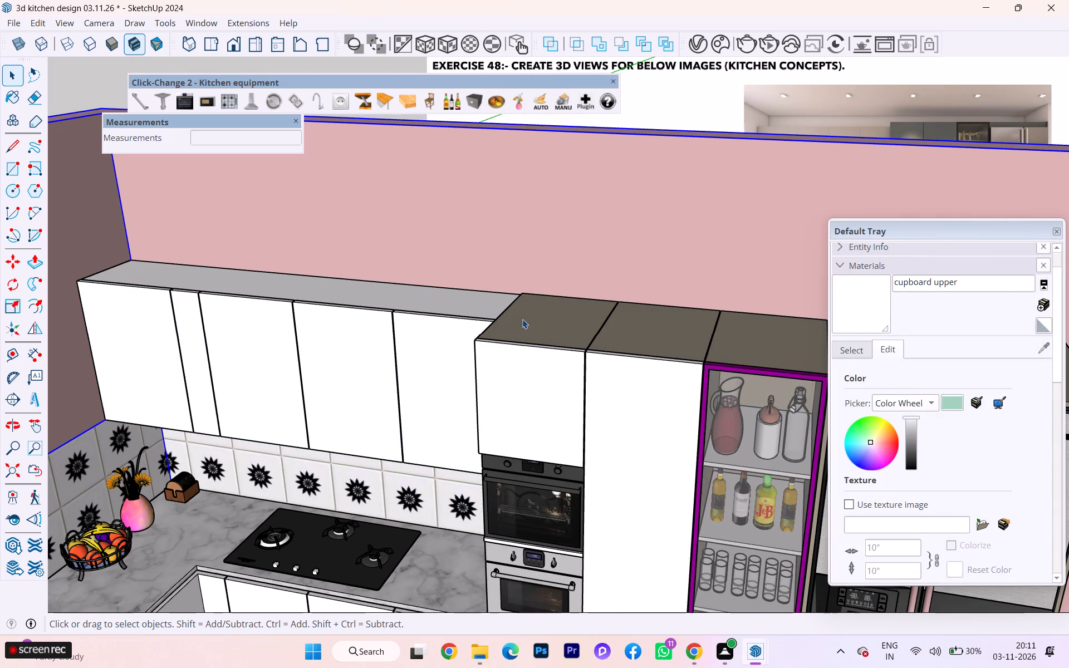
{"action": "double_click", "coordinate": [415, 360]}
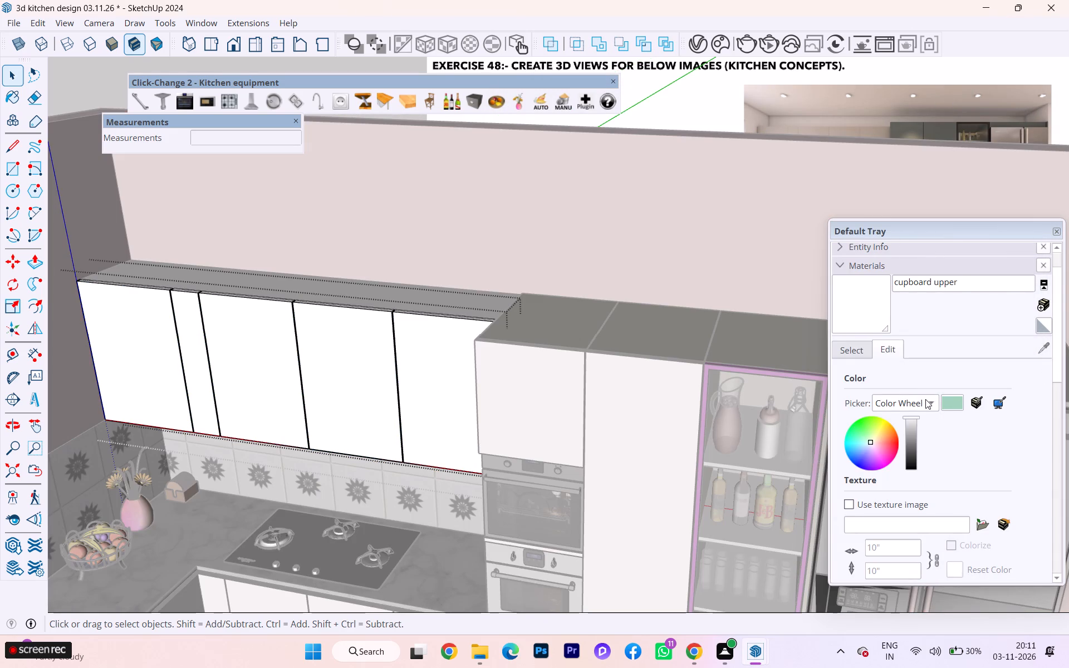
{"action": "left_click", "coordinate": [847, 347]}
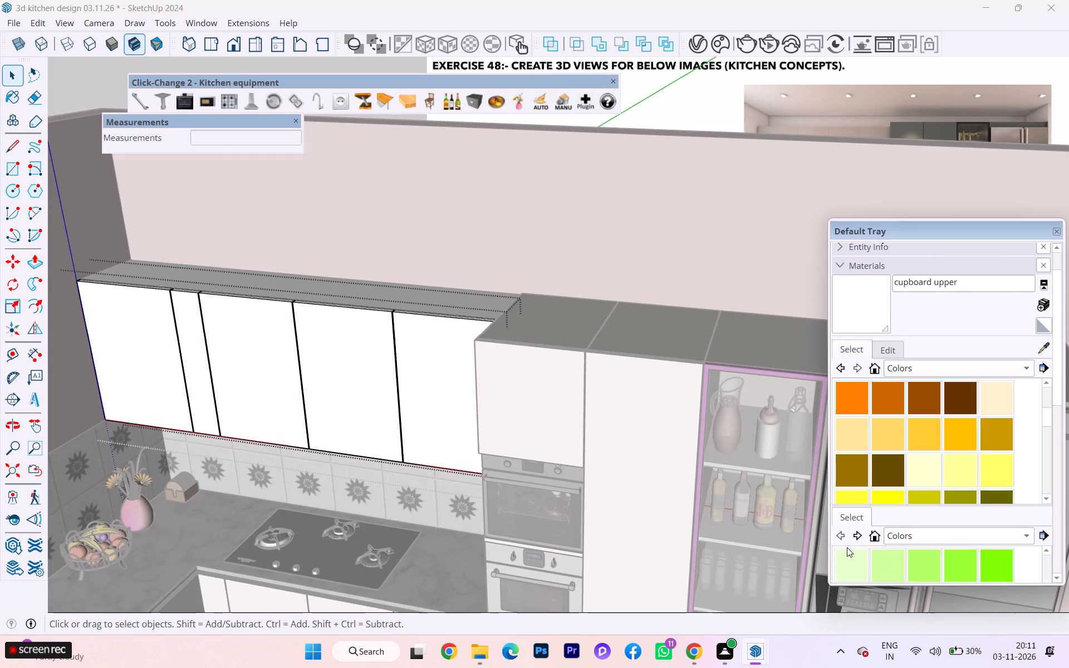
{"action": "left_click", "coordinate": [820, 578]}
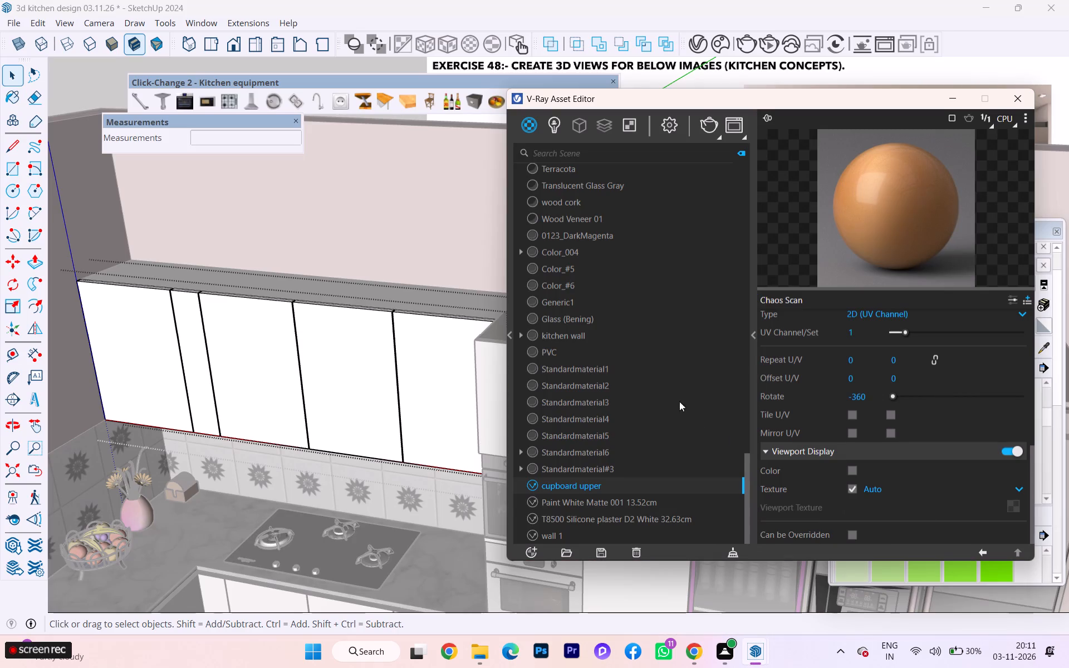
{"action": "triple_click", "coordinate": [426, 352]}
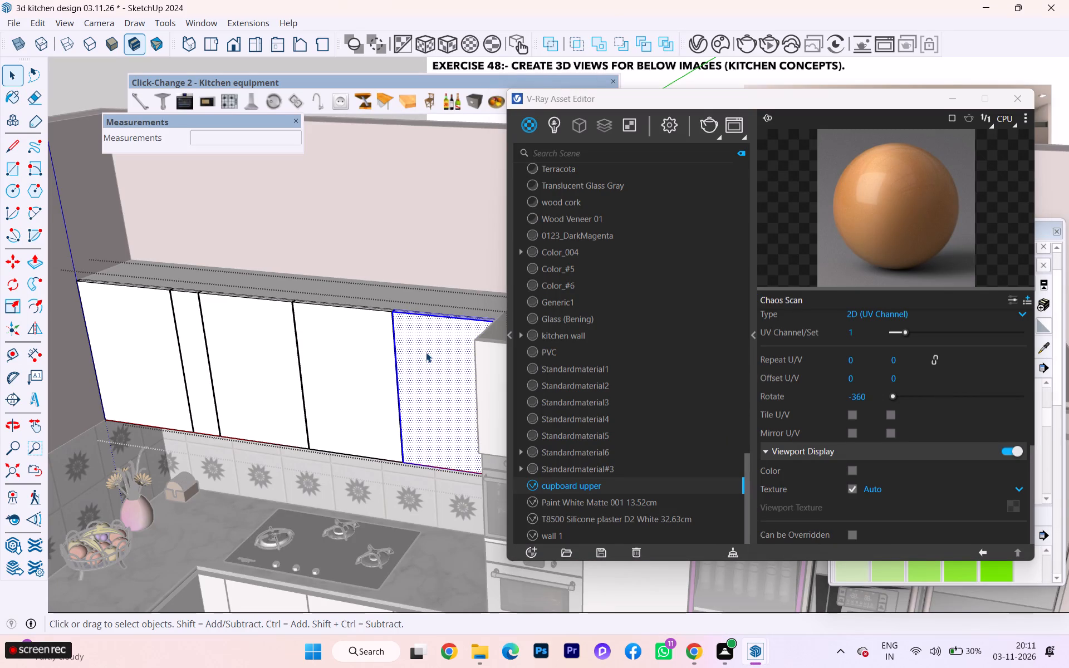
{"action": "right_click", "coordinate": [616, 482]}
{"action": "left_click", "coordinate": [656, 286]}
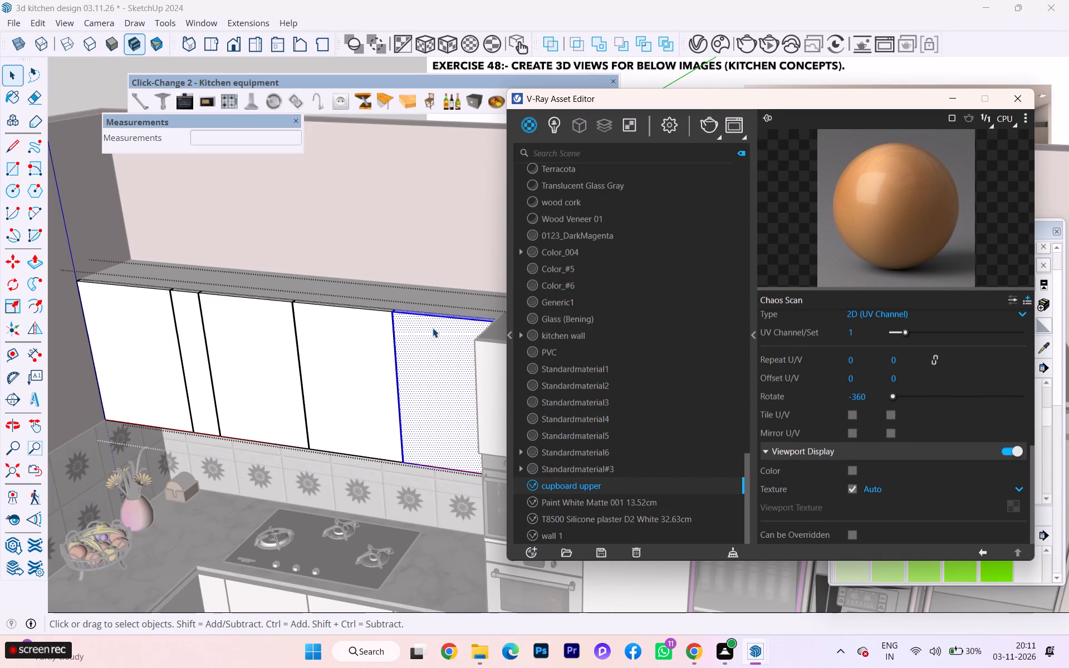
Leave the upper cabinet group and close the V-Ray Asset Editor.
{"action": "scroll", "coordinate": [425, 338], "scroll_direction": "down", "scroll_amount": 2}
{"action": "left_click", "coordinate": [411, 416]}
{"action": "scroll", "coordinate": [399, 399], "scroll_direction": "down", "scroll_amount": 1}
{"action": "scroll", "coordinate": [399, 398], "scroll_direction": "up", "scroll_amount": 3}
{"action": "scroll", "coordinate": [398, 398], "scroll_direction": "down", "scroll_amount": 6}
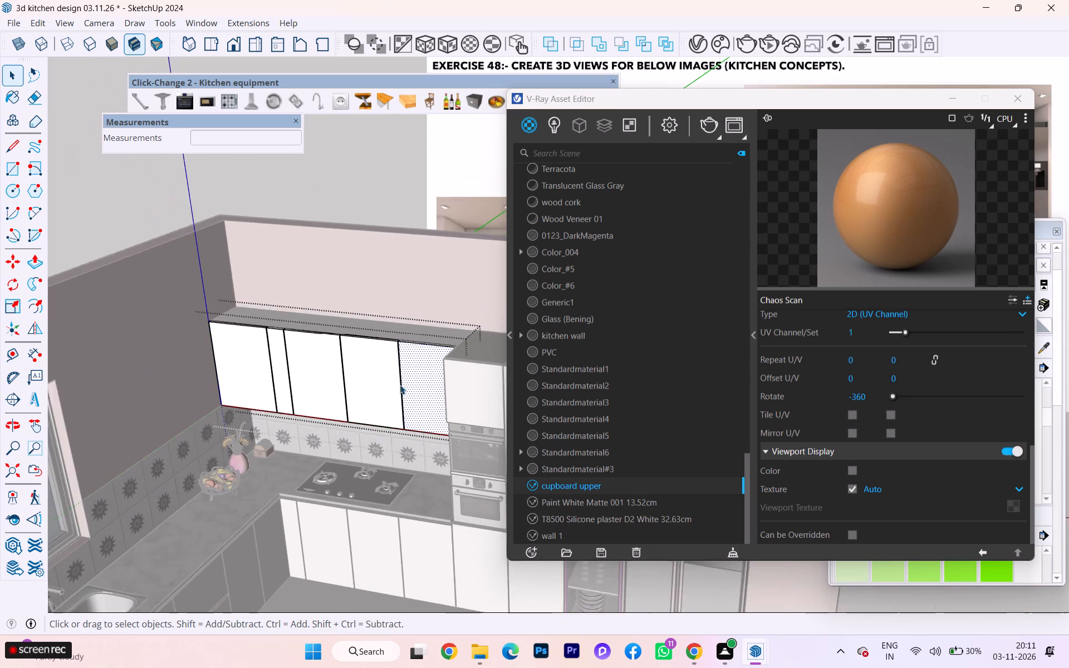
{"action": "left_click", "coordinate": [365, 200]}
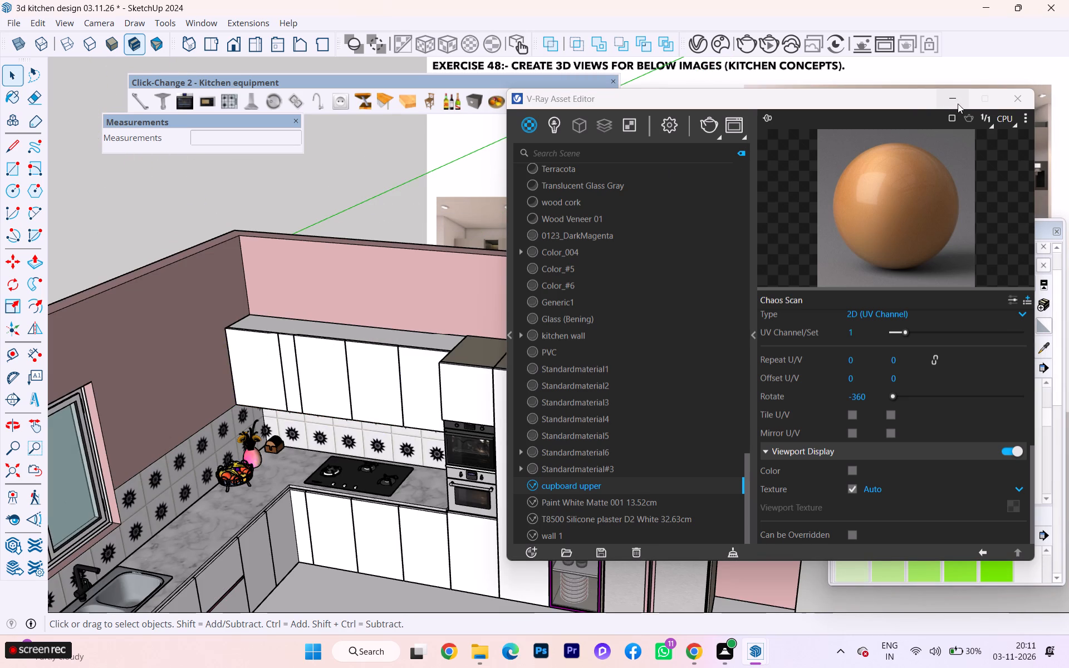
{"action": "left_click", "coordinate": [1022, 98]}
{"action": "scroll", "coordinate": [619, 240], "scroll_direction": "down", "scroll_amount": 1}
{"action": "scroll", "coordinate": [619, 242], "scroll_direction": "up", "scroll_amount": 1}
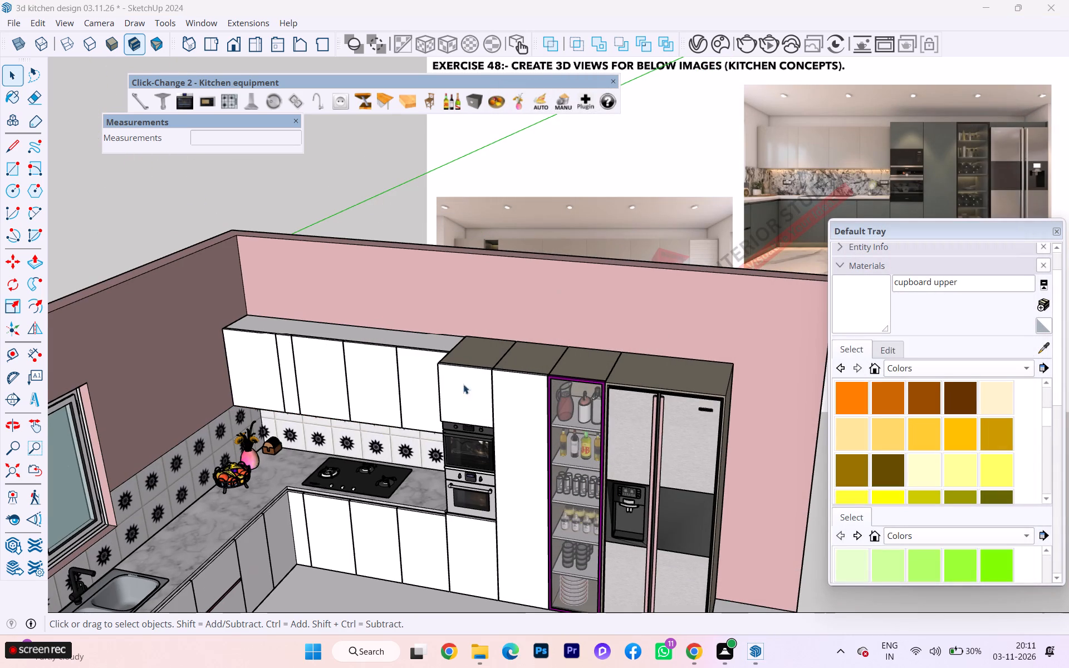
Open the upper cabinet group above the hob and browse the Colors and Colors-Named collections for a door shade.
{"action": "double_click", "coordinate": [381, 369]}
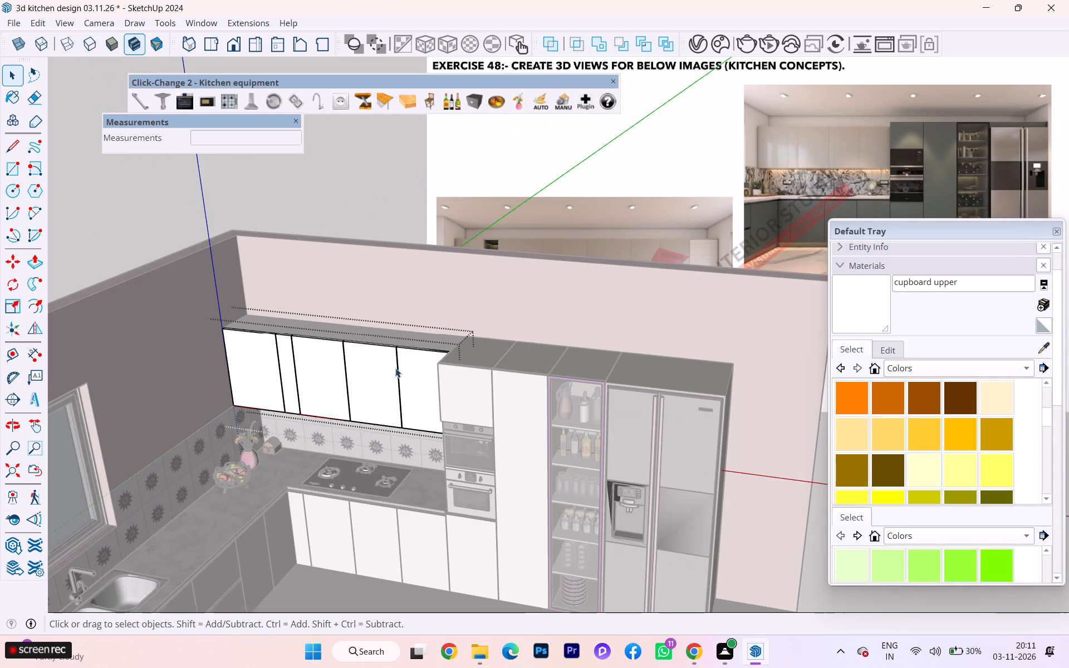
{"action": "scroll", "coordinate": [998, 391], "scroll_direction": "up", "scroll_amount": 1}
{"action": "scroll", "coordinate": [998, 391], "scroll_direction": "down", "scroll_amount": 6}
{"action": "scroll", "coordinate": [980, 408], "scroll_direction": "up", "scroll_amount": 1}
{"action": "scroll", "coordinate": [974, 413], "scroll_direction": "down", "scroll_amount": 1}
{"action": "scroll", "coordinate": [964, 420], "scroll_direction": "up", "scroll_amount": 2}
{"action": "scroll", "coordinate": [962, 420], "scroll_direction": "down", "scroll_amount": 4}
{"action": "left_click", "coordinate": [926, 371]}
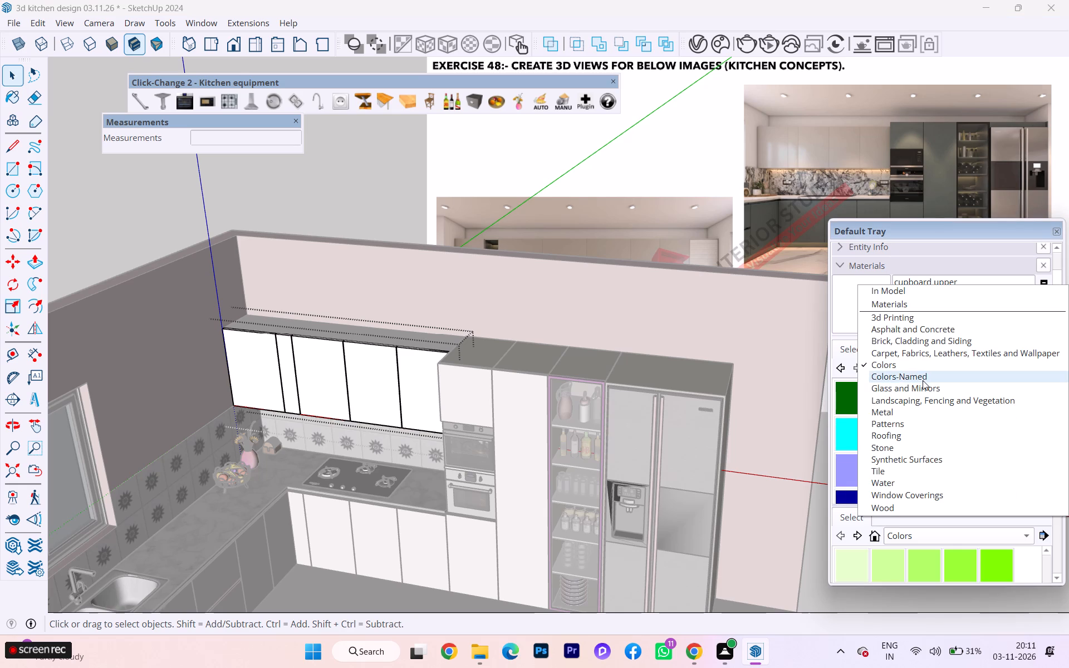
{"action": "left_click", "coordinate": [923, 380]}
{"action": "scroll", "coordinate": [919, 419], "scroll_direction": "down", "scroll_amount": 3}
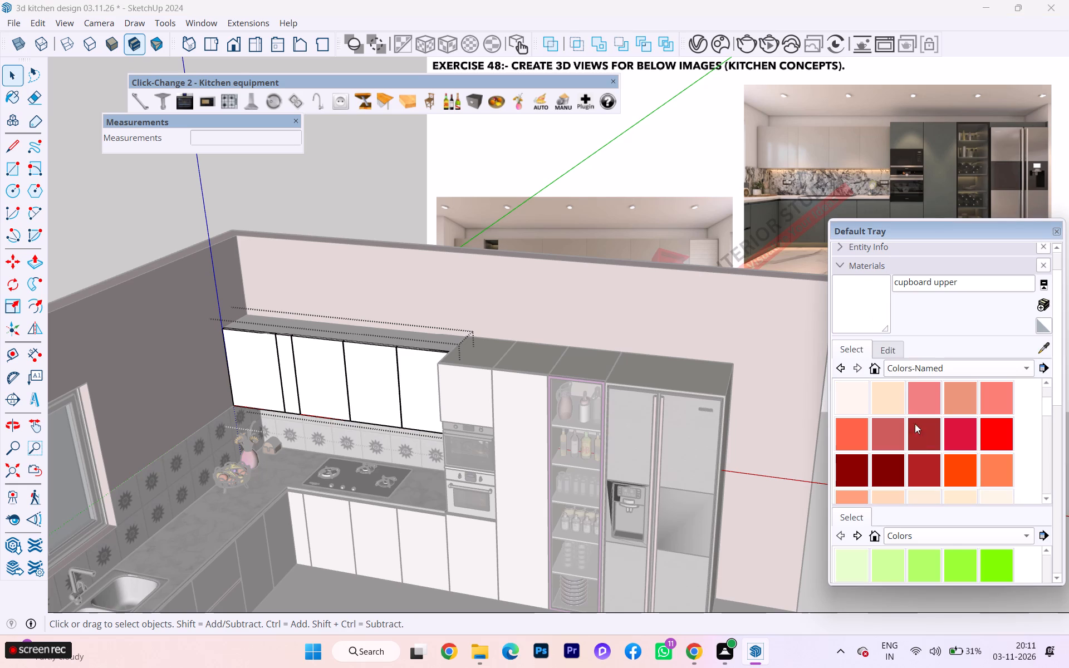
Switch the material collection back to Colors.
{"action": "left_click", "coordinate": [909, 363]}
{"action": "scroll", "coordinate": [906, 351], "scroll_direction": "down", "scroll_amount": 1}
{"action": "left_click", "coordinate": [906, 348]}
{"action": "left_click", "coordinate": [833, 532]}
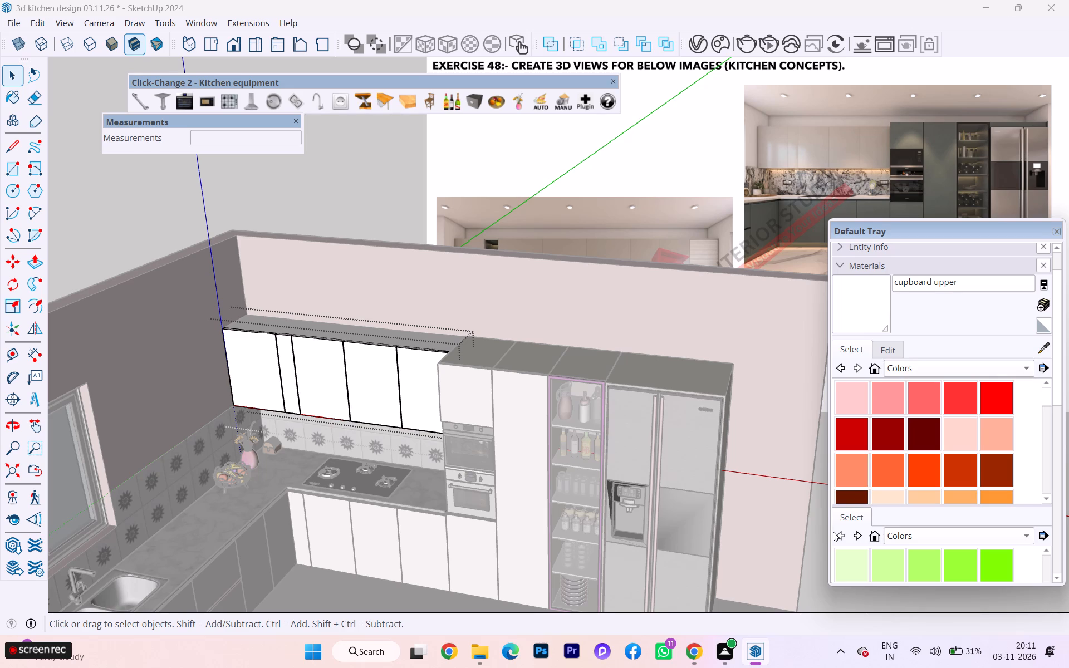
{"action": "left_click", "coordinate": [901, 506]}
{"action": "left_click", "coordinate": [894, 522]}
{"action": "left_click", "coordinate": [885, 525]}
{"action": "left_click", "coordinate": [843, 507]}
{"action": "scroll", "coordinate": [868, 354], "scroll_direction": "up", "scroll_amount": 4}
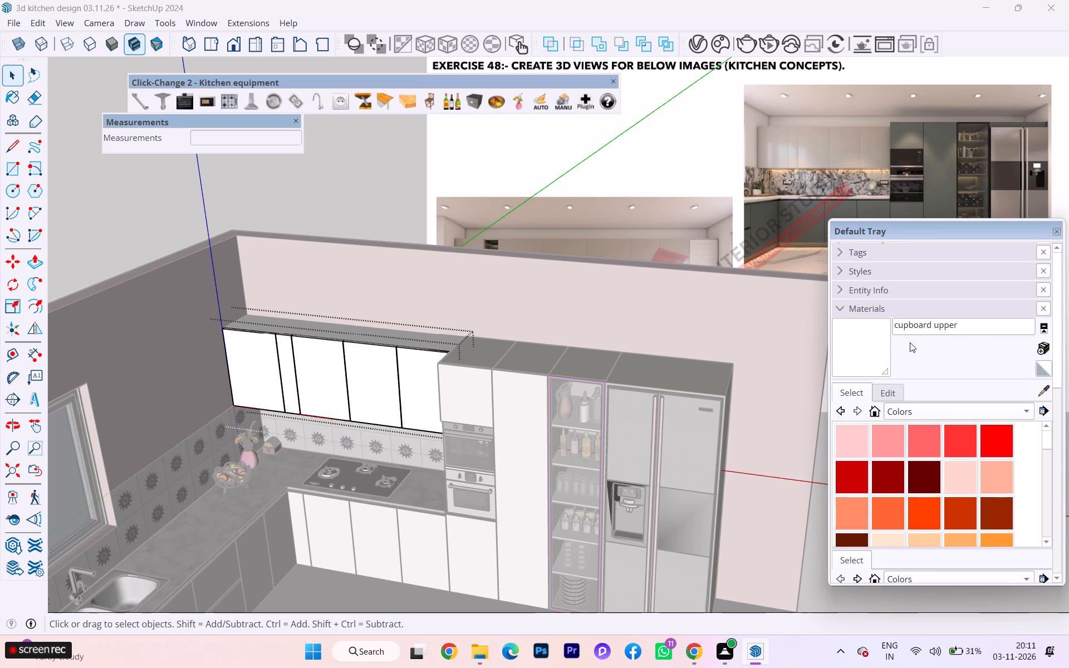
{"action": "left_click", "coordinate": [979, 325]}
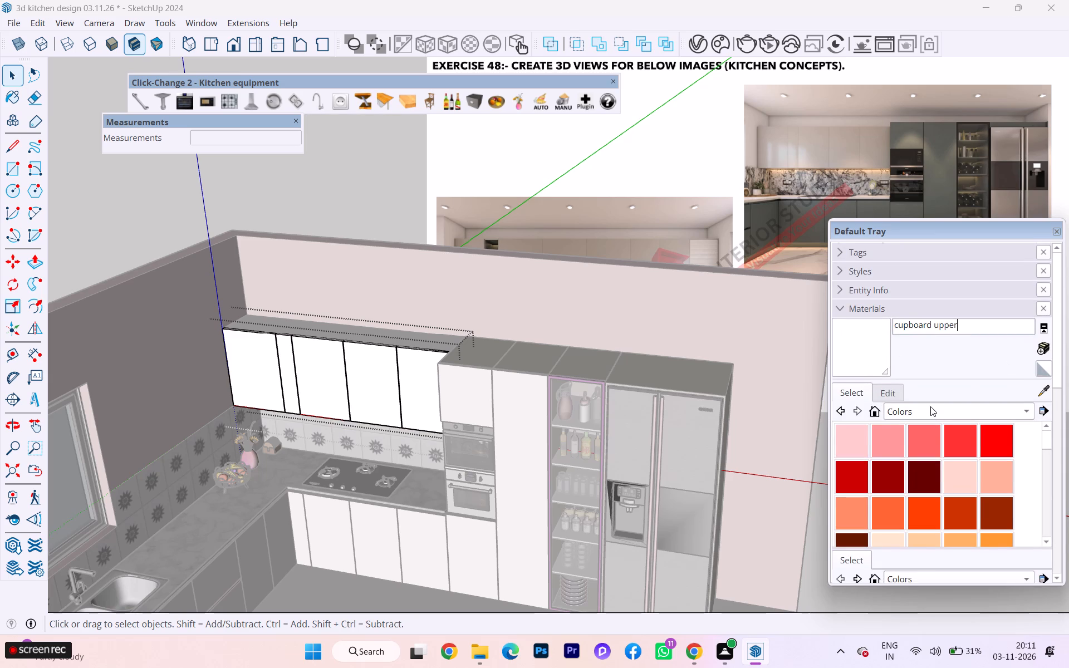
{"action": "left_click", "coordinate": [930, 406]}
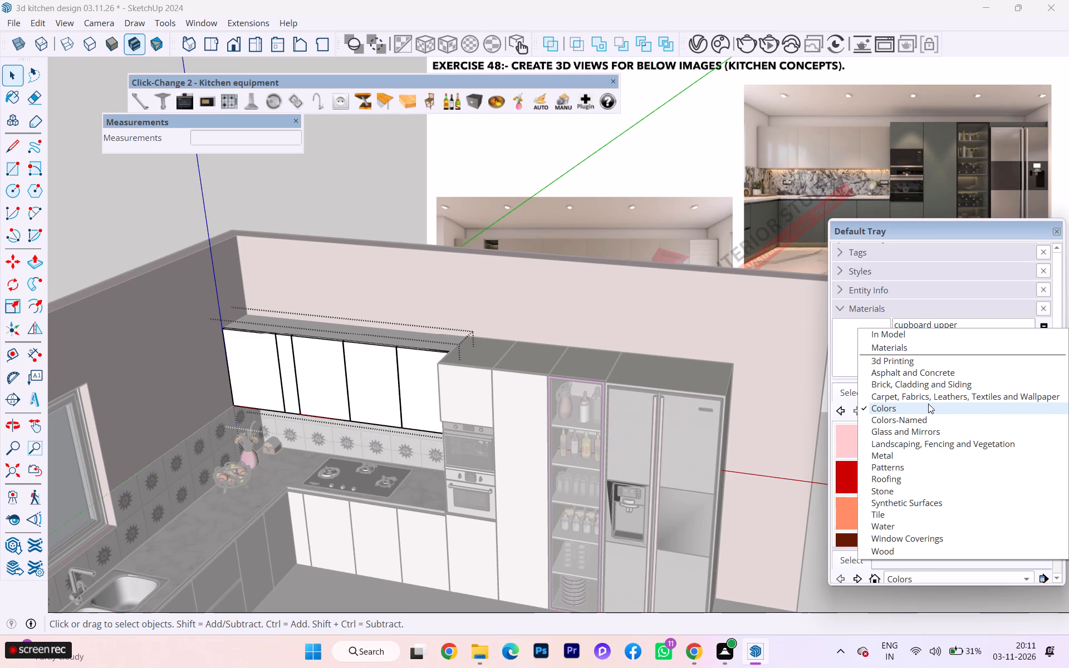
Select the door face next to the oven-side end door and look through the Colors collection for a suitable shade.
{"action": "double_click", "coordinate": [376, 373]}
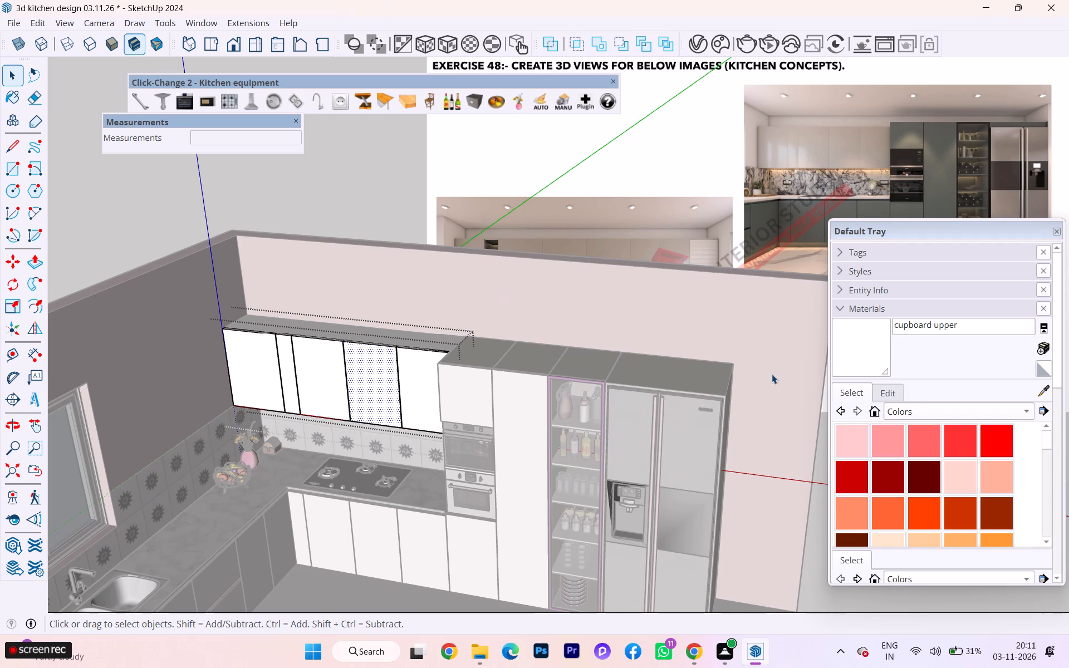
{"action": "scroll", "coordinate": [890, 441], "scroll_direction": "down", "scroll_amount": 1}
{"action": "scroll", "coordinate": [890, 441], "scroll_direction": "up", "scroll_amount": 1}
{"action": "scroll", "coordinate": [890, 441], "scroll_direction": "down", "scroll_amount": 5}
{"action": "scroll", "coordinate": [890, 441], "scroll_direction": "up", "scroll_amount": 1}
{"action": "scroll", "coordinate": [890, 441], "scroll_direction": "down", "scroll_amount": 2}
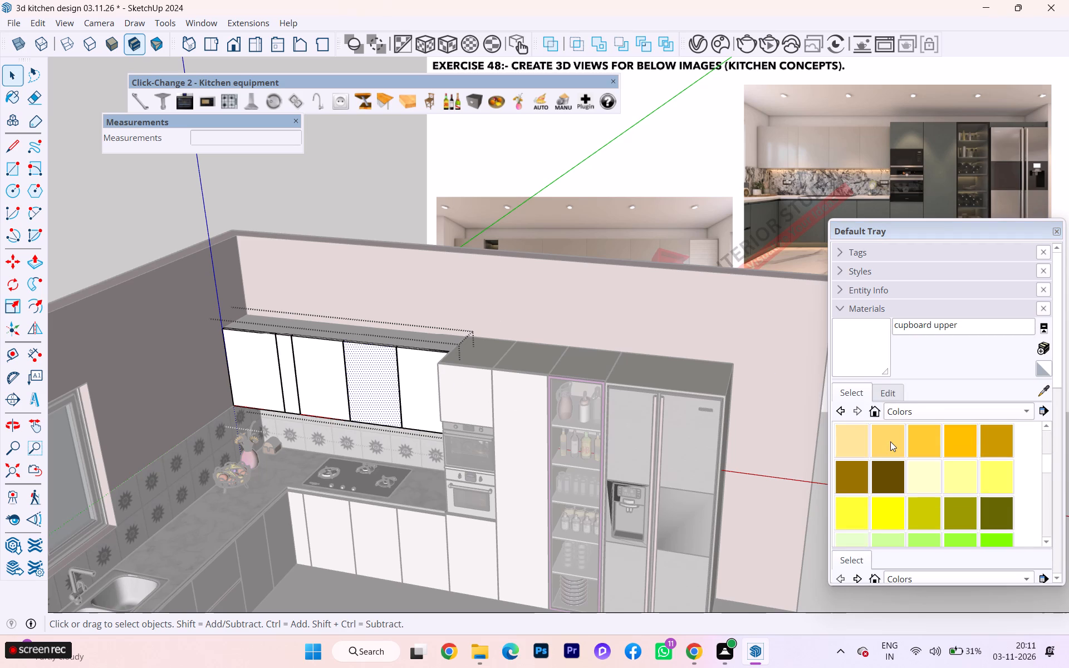
{"action": "scroll", "coordinate": [890, 441], "scroll_direction": "down", "scroll_amount": 5}
{"action": "scroll", "coordinate": [890, 441], "scroll_direction": "up", "scroll_amount": 2}
{"action": "scroll", "coordinate": [890, 441], "scroll_direction": "down", "scroll_amount": 3}
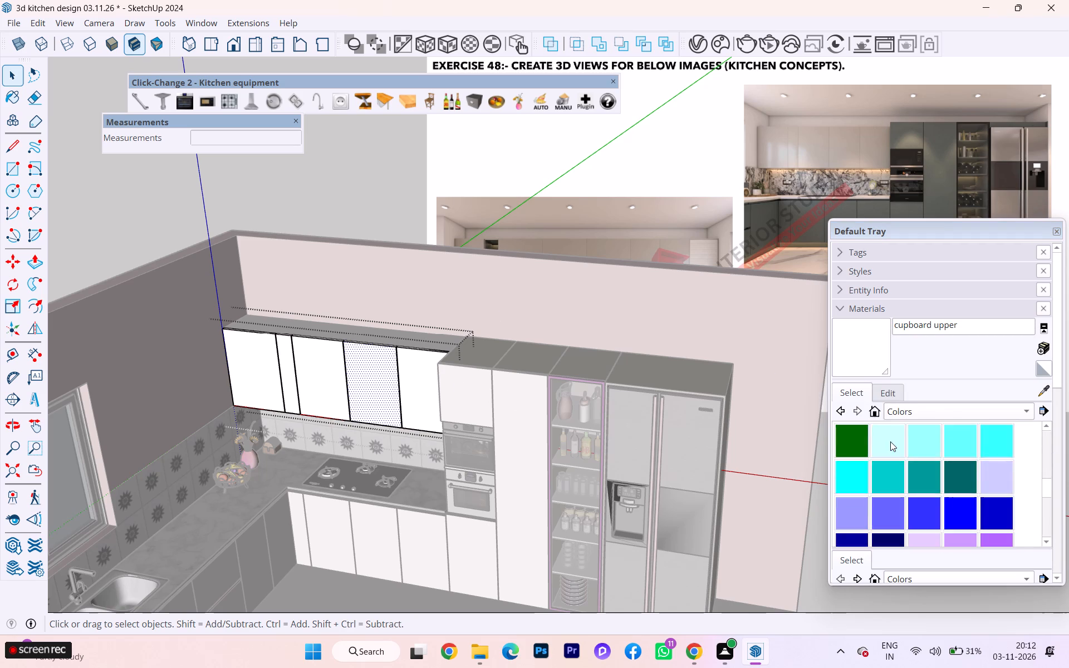
{"action": "scroll", "coordinate": [890, 441], "scroll_direction": "down", "scroll_amount": 2}
{"action": "scroll", "coordinate": [890, 441], "scroll_direction": "up", "scroll_amount": 1}
{"action": "scroll", "coordinate": [890, 441], "scroll_direction": "down", "scroll_amount": 5}
{"action": "scroll", "coordinate": [890, 441], "scroll_direction": "up", "scroll_amount": 1}
{"action": "scroll", "coordinate": [890, 441], "scroll_direction": "down", "scroll_amount": 2}
{"action": "scroll", "coordinate": [891, 441], "scroll_direction": "up", "scroll_amount": 3}
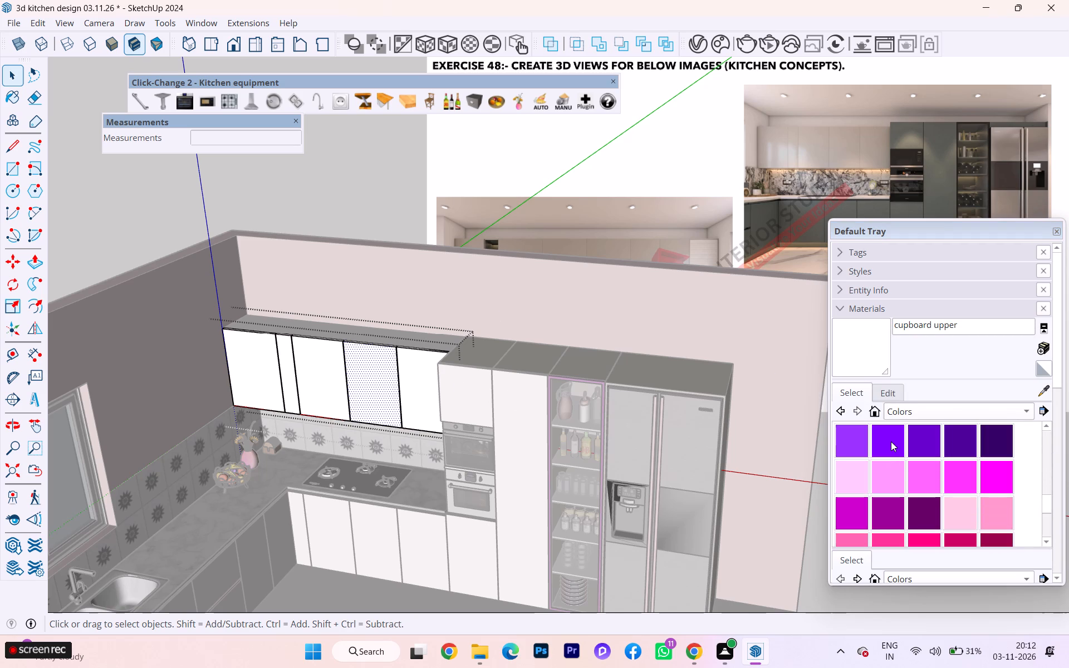
{"action": "scroll", "coordinate": [889, 438], "scroll_direction": "up", "scroll_amount": 5}
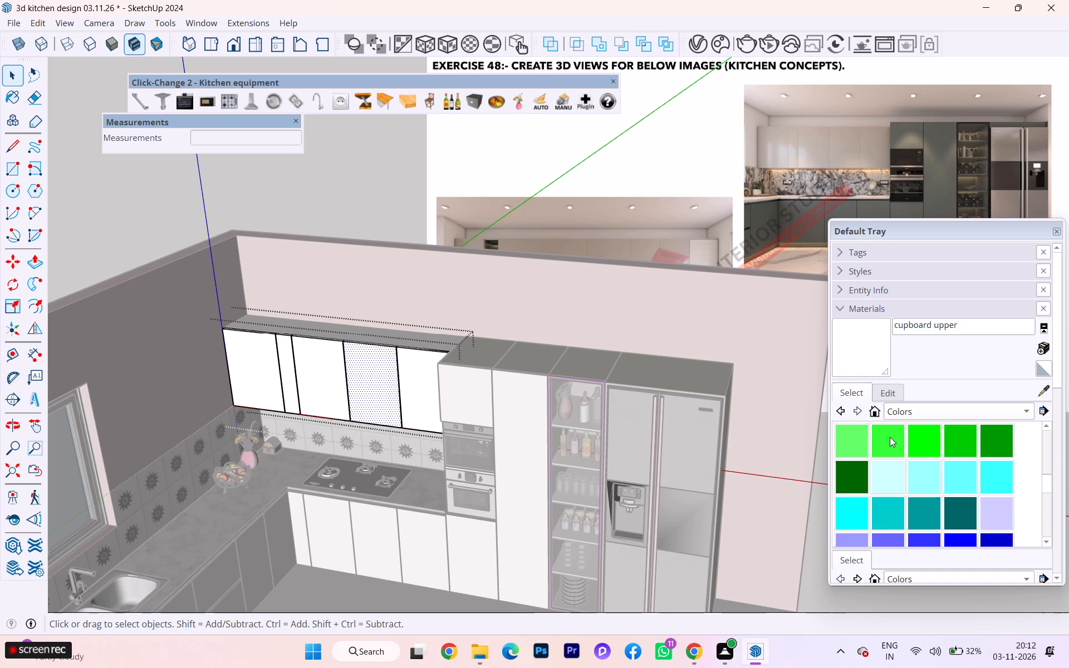
{"action": "scroll", "coordinate": [890, 437], "scroll_direction": "down", "scroll_amount": 4}
{"action": "scroll", "coordinate": [890, 437], "scroll_direction": "up", "scroll_amount": 1}
{"action": "scroll", "coordinate": [890, 437], "scroll_direction": "down", "scroll_amount": 2}
{"action": "scroll", "coordinate": [890, 437], "scroll_direction": "up", "scroll_amount": 1}
{"action": "scroll", "coordinate": [890, 437], "scroll_direction": "down", "scroll_amount": 6}
{"action": "scroll", "coordinate": [890, 438], "scroll_direction": "up", "scroll_amount": 6}
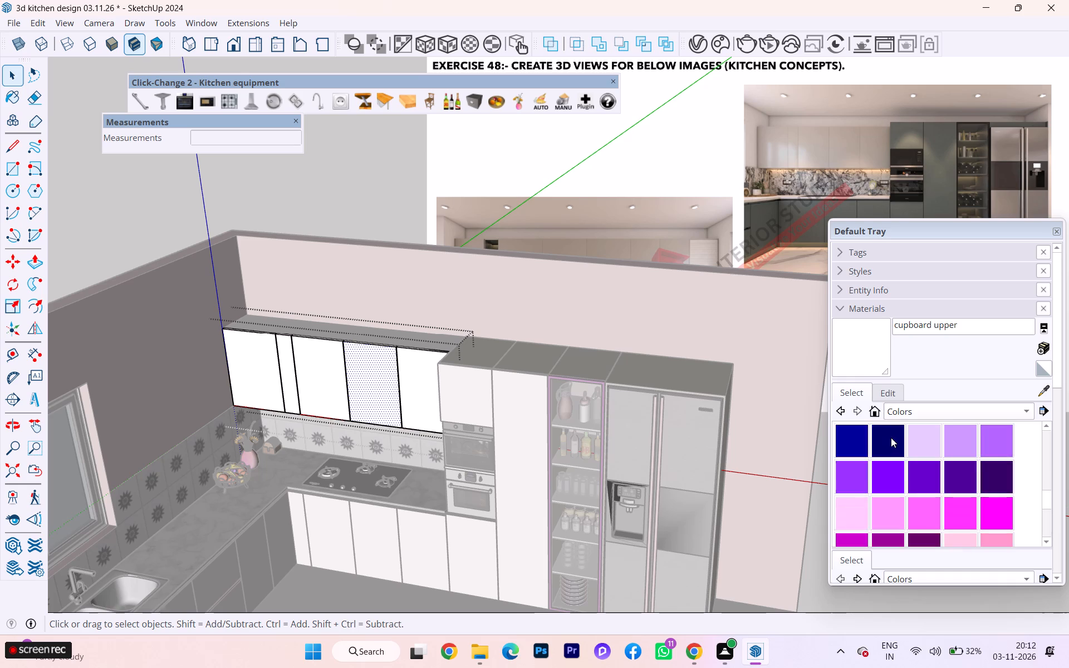
{"action": "scroll", "coordinate": [892, 436], "scroll_direction": "up", "scroll_amount": 12}
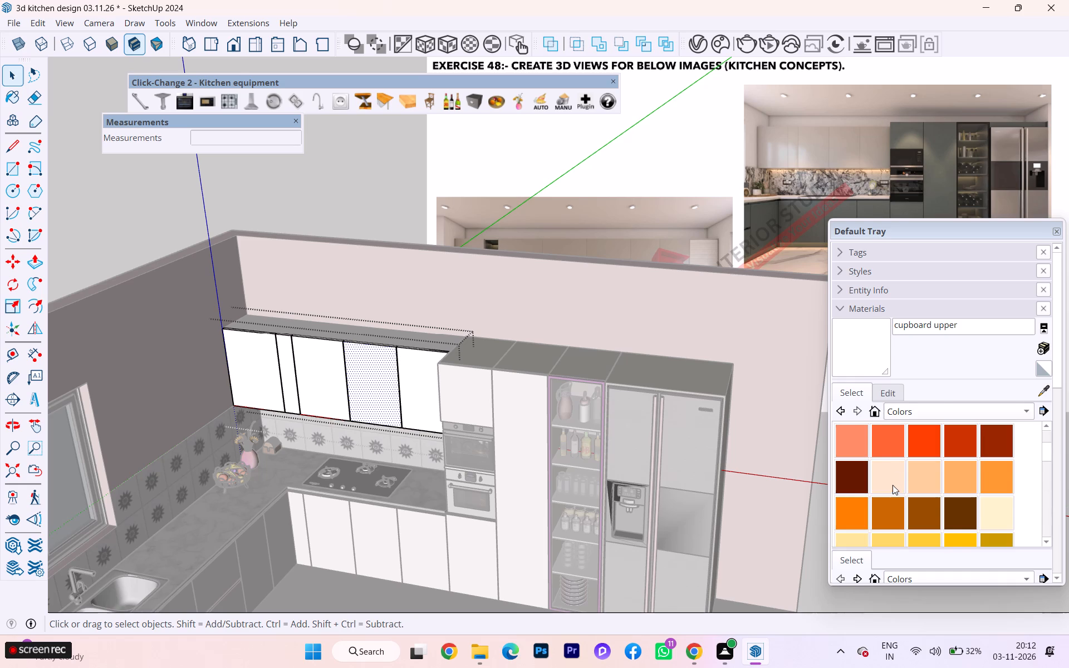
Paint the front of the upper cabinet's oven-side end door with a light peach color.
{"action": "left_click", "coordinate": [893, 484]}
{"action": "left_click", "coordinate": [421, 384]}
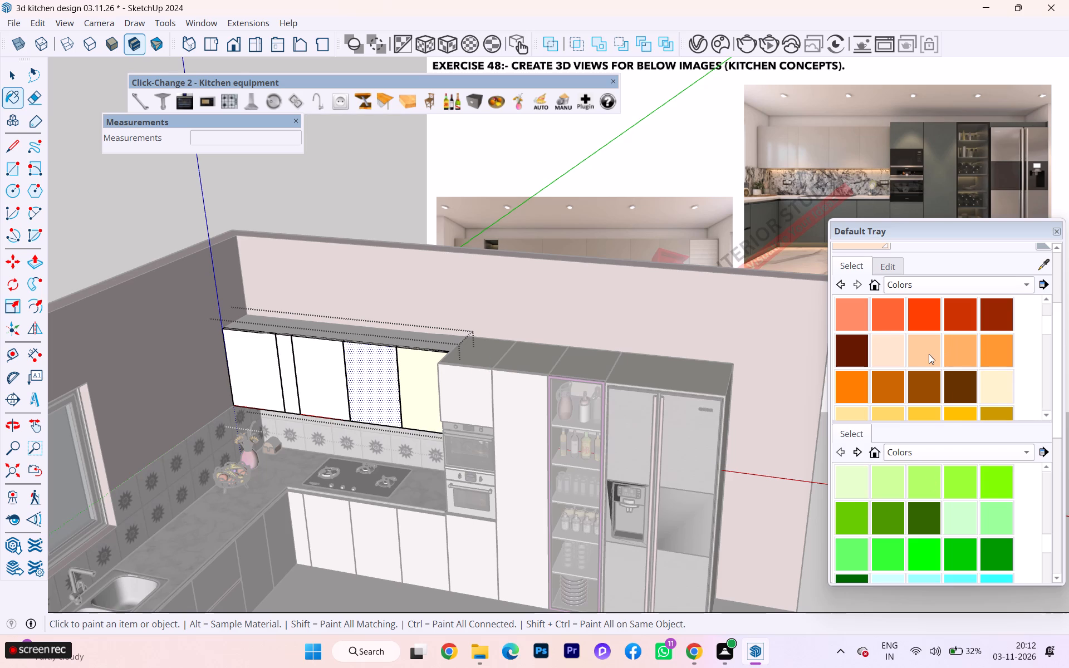
Paint the remaining upper cabinet door fronts and the narrow panel between them with the cream Color D01.
{"action": "left_click", "coordinate": [993, 397]}
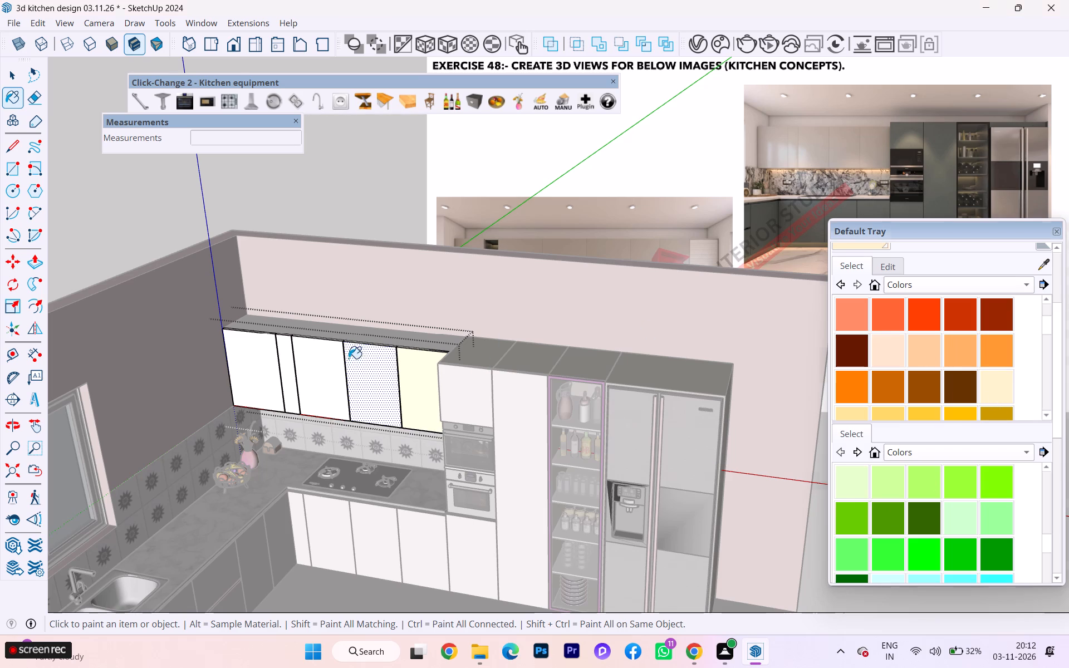
{"action": "left_click", "coordinate": [349, 358]}
{"action": "left_click", "coordinate": [316, 368]}
{"action": "left_click", "coordinate": [279, 355]}
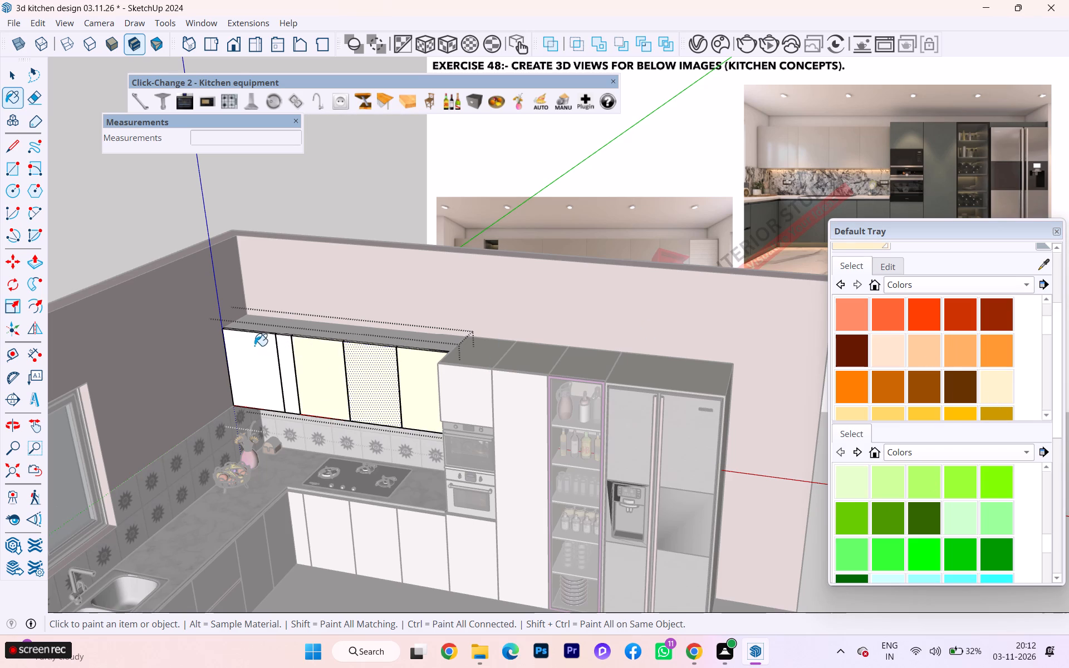
{"action": "left_click", "coordinate": [252, 343]}
{"action": "scroll", "coordinate": [355, 341], "scroll_direction": "up", "scroll_amount": 11}
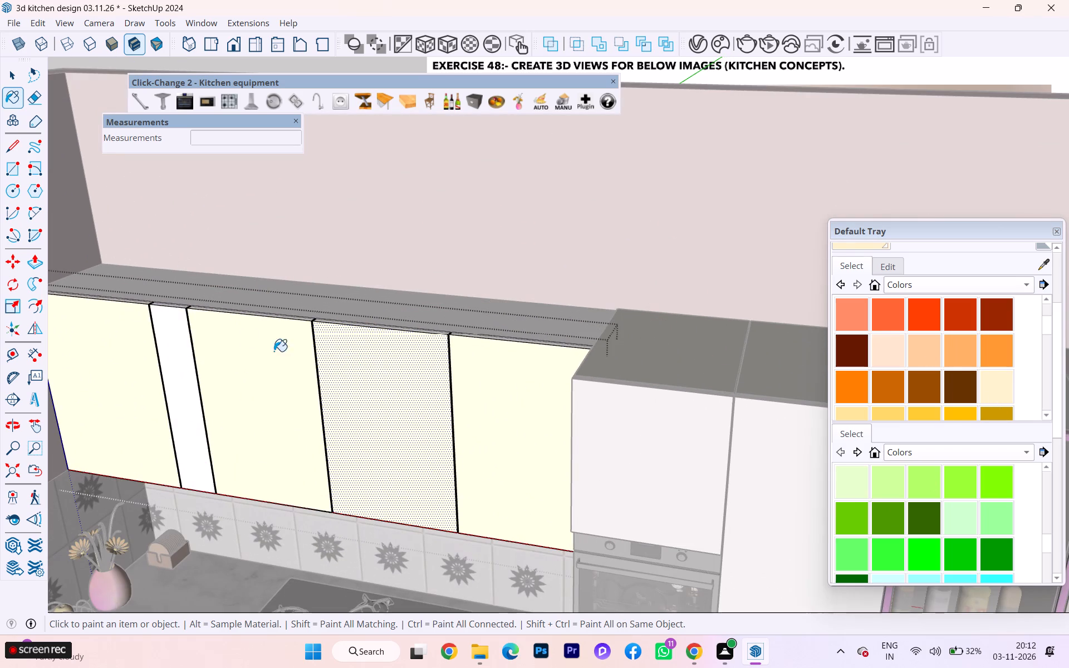
{"action": "double_click", "coordinate": [167, 335]}
Leave the upper cabinet group and apply Color D01 to the whole group.
{"action": "scroll", "coordinate": [255, 356], "scroll_direction": "down", "scroll_amount": 1}
{"action": "middle_click_drag", "start_coordinate": [261, 371], "coordinate": [263, 582]}
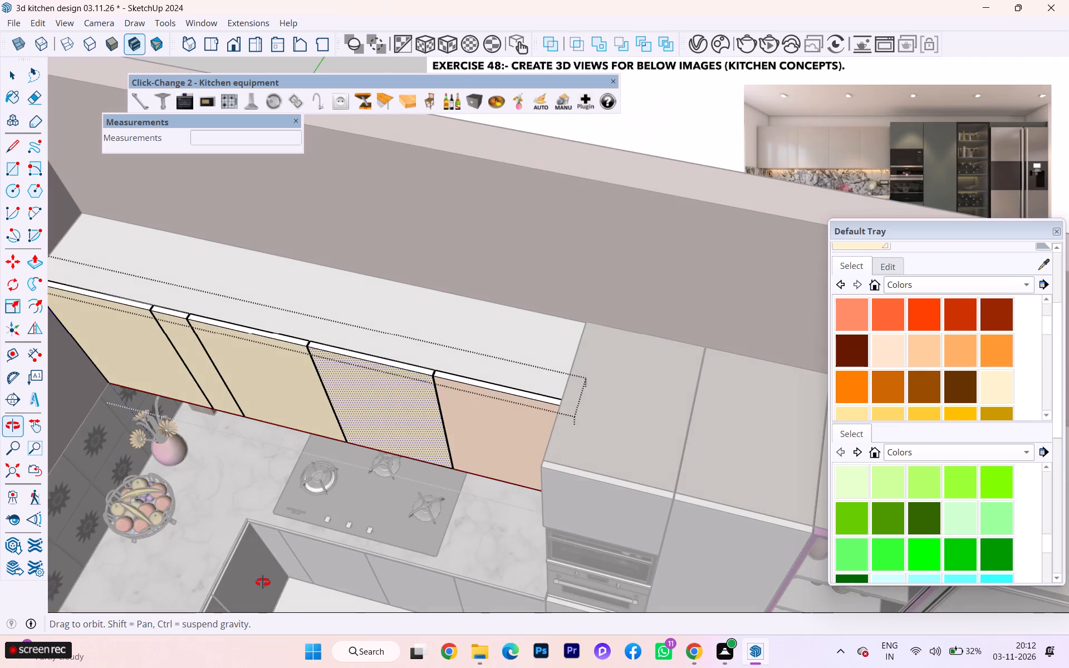
{"action": "middle_click_drag", "start_coordinate": [263, 582], "coordinate": [279, 543]}
{"action": "scroll", "coordinate": [383, 426], "scroll_direction": "down", "scroll_amount": 2}
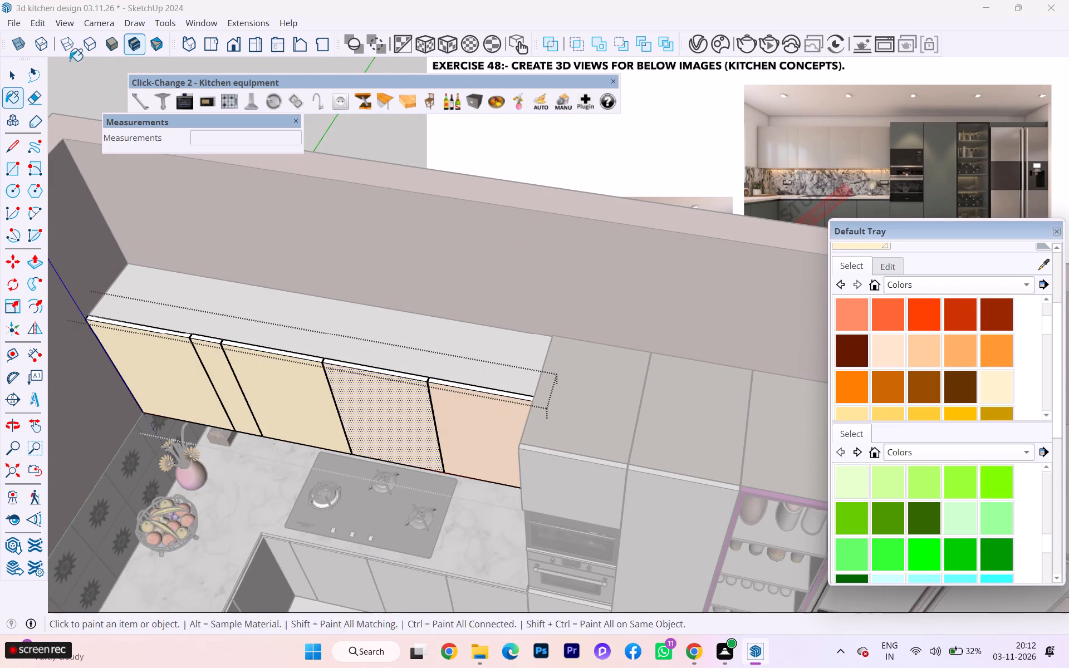
{"action": "left_click", "coordinate": [4, 68]}
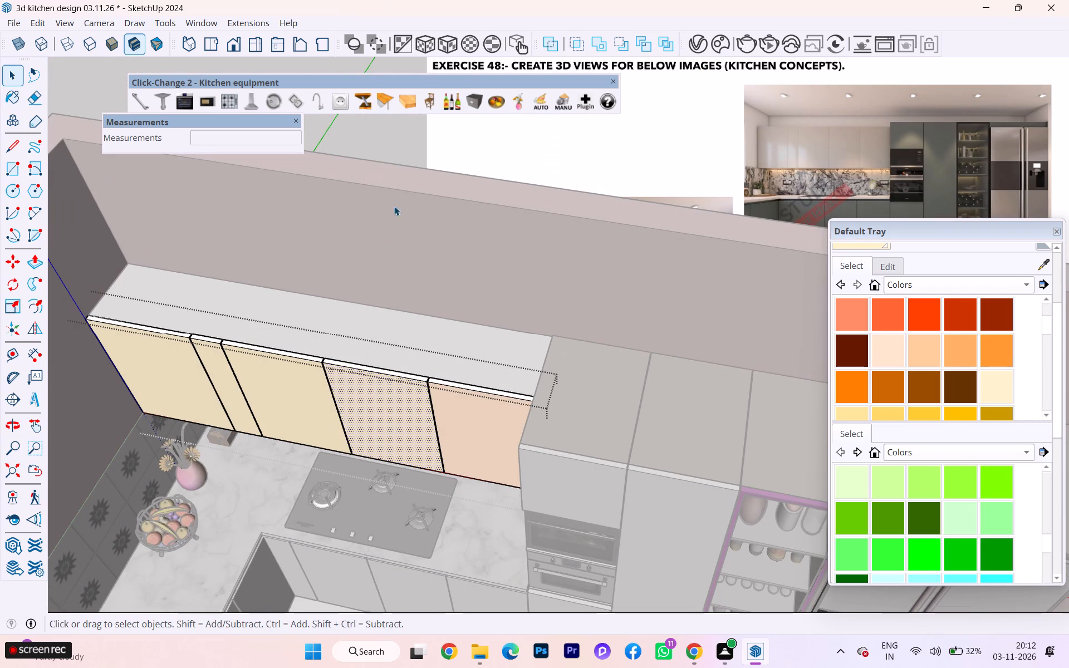
{"action": "left_click", "coordinate": [420, 159]}
{"action": "left_click", "coordinate": [312, 371]}
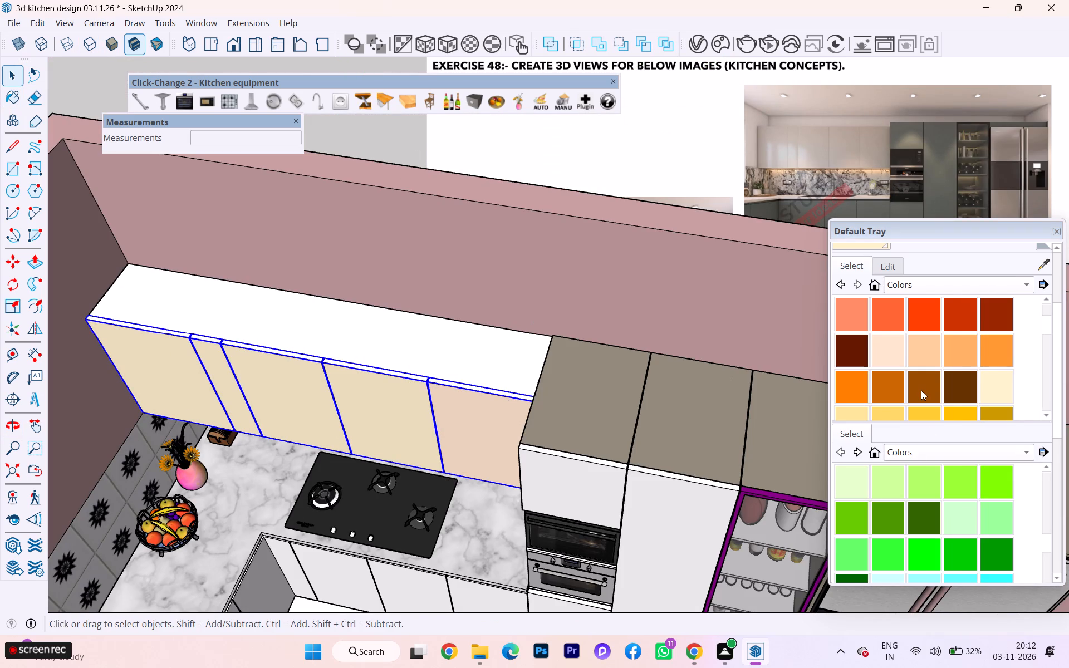
{"action": "left_click", "coordinate": [1038, 266]}
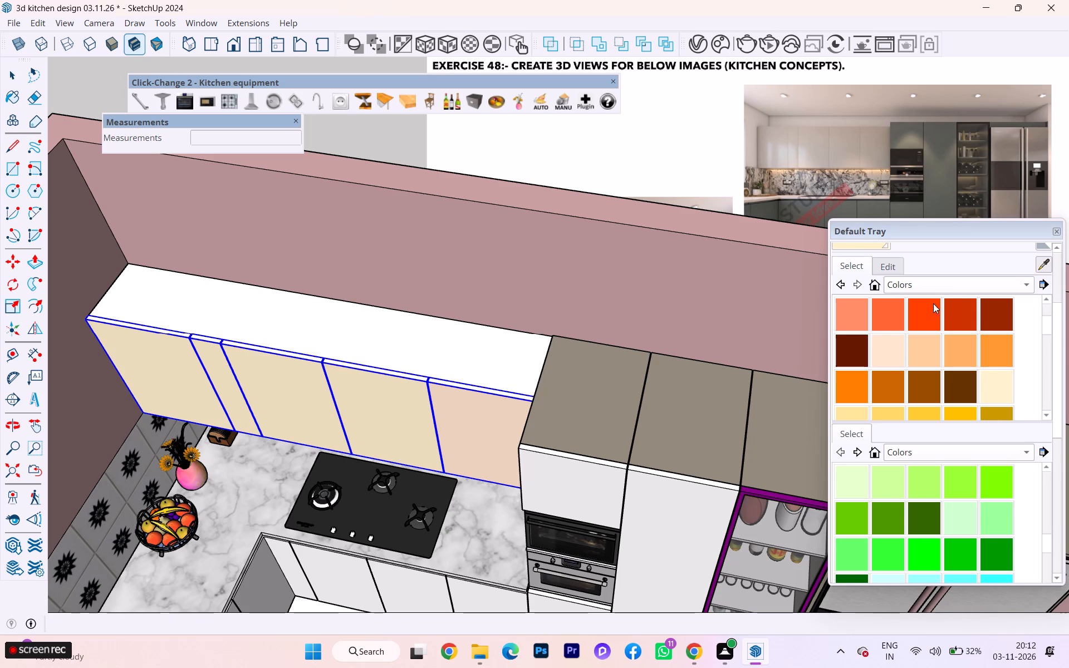
{"action": "left_click", "coordinate": [994, 381]}
{"action": "left_click", "coordinate": [385, 406]}
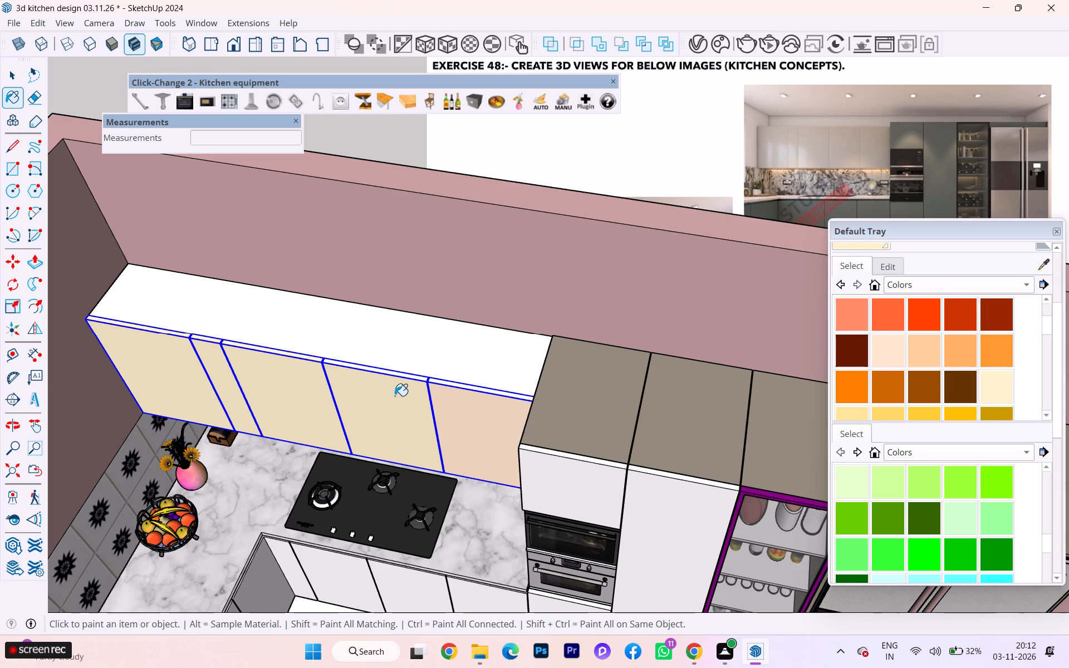
{"action": "left_click", "coordinate": [399, 384]}
{"action": "left_click", "coordinate": [400, 380]}
{"action": "left_click", "coordinate": [406, 374]}
{"action": "left_click", "coordinate": [406, 374]}
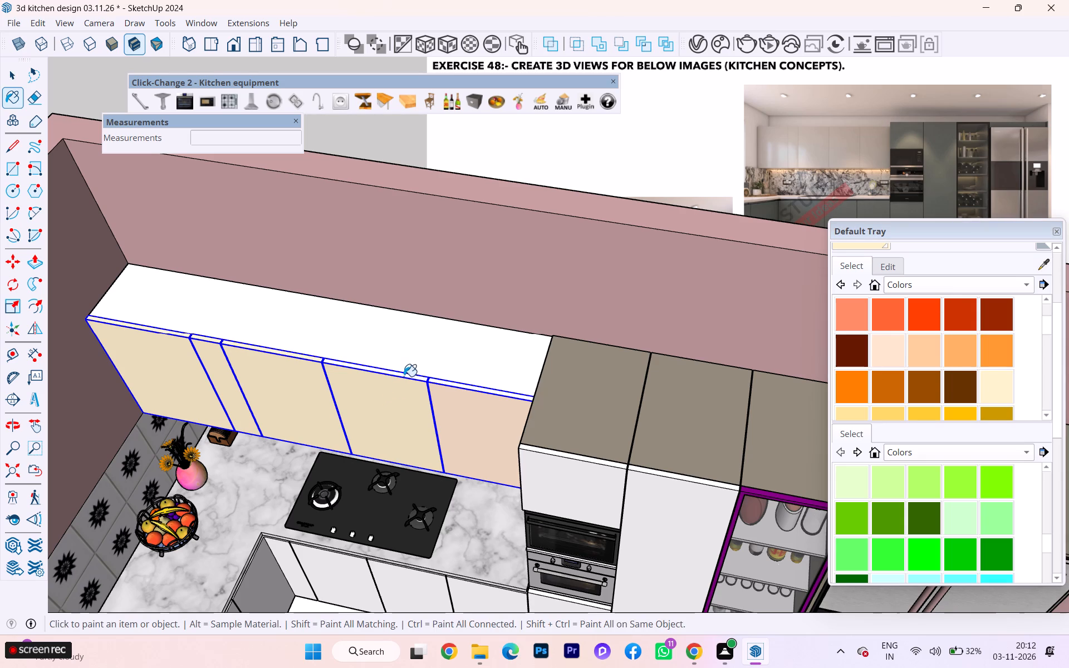
{"action": "triple_click", "coordinate": [404, 377]}
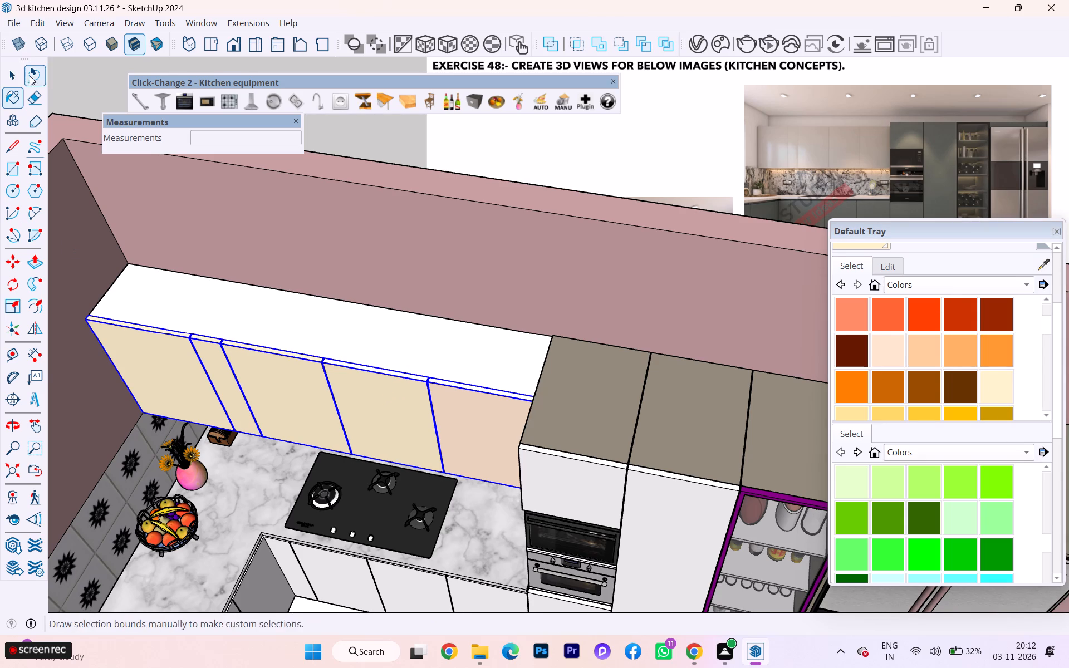
Reopen the upper cabinet group and paint the door top edges and the oven-side end door with Color D01.
{"action": "left_click", "coordinate": [8, 73]}
{"action": "left_click", "coordinate": [352, 407]}
{"action": "triple_click", "coordinate": [392, 389]}
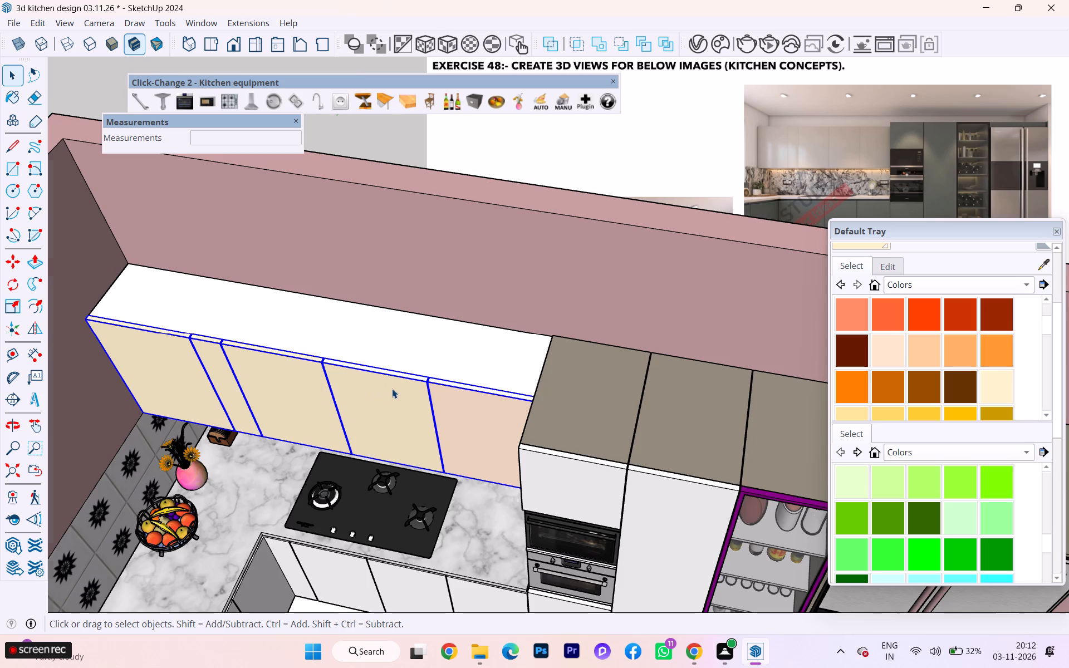
{"action": "left_click", "coordinate": [392, 389]}
{"action": "left_click", "coordinate": [1044, 266]}
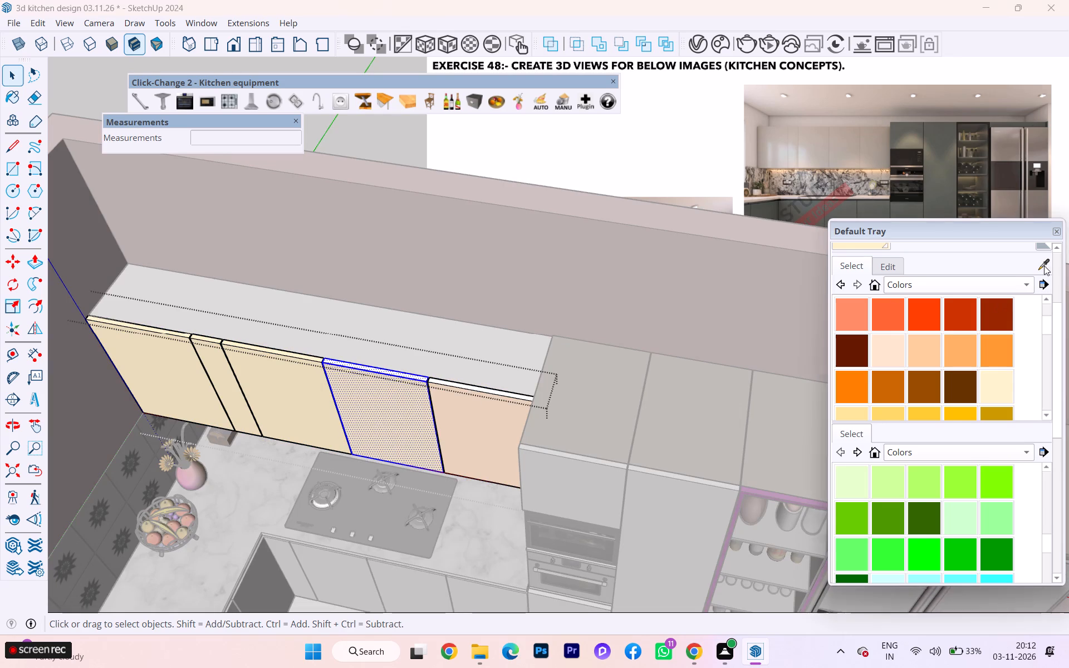
{"action": "scroll", "coordinate": [953, 292], "scroll_direction": "up", "scroll_amount": 3}
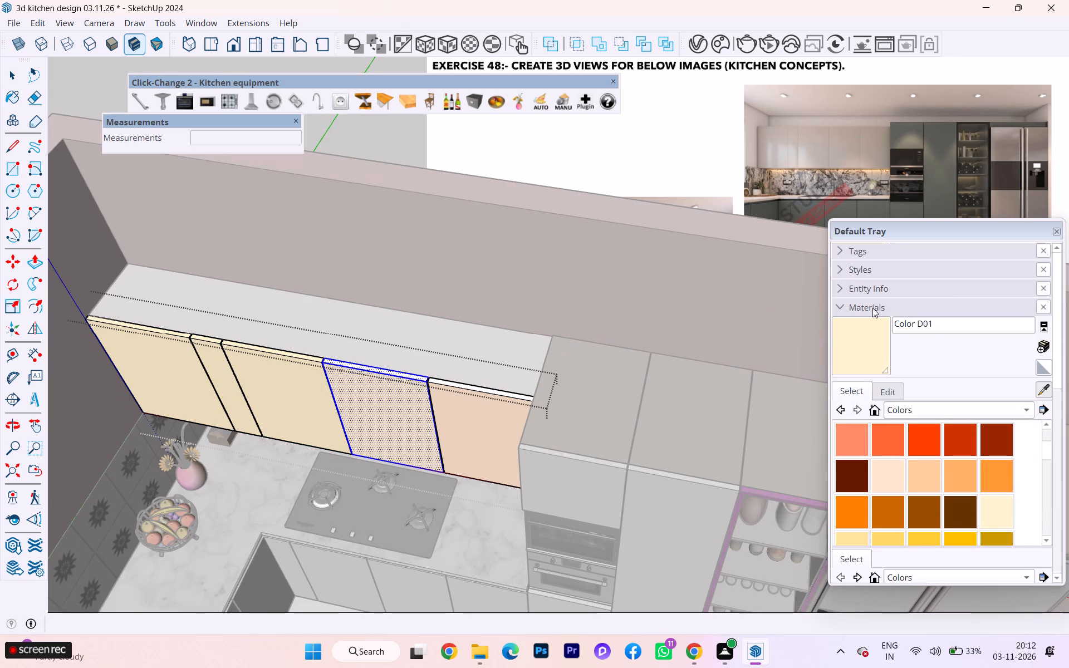
{"action": "left_click", "coordinate": [16, 89]}
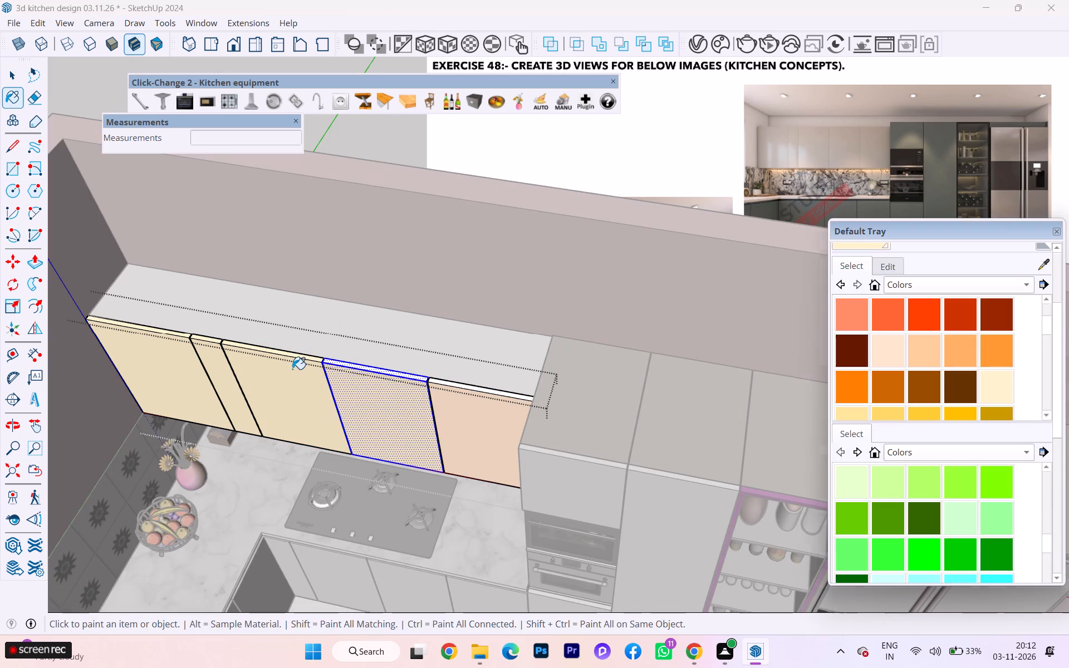
{"action": "left_click", "coordinate": [292, 369]}
{"action": "double_click", "coordinate": [389, 375]}
{"action": "left_click", "coordinate": [459, 382]}
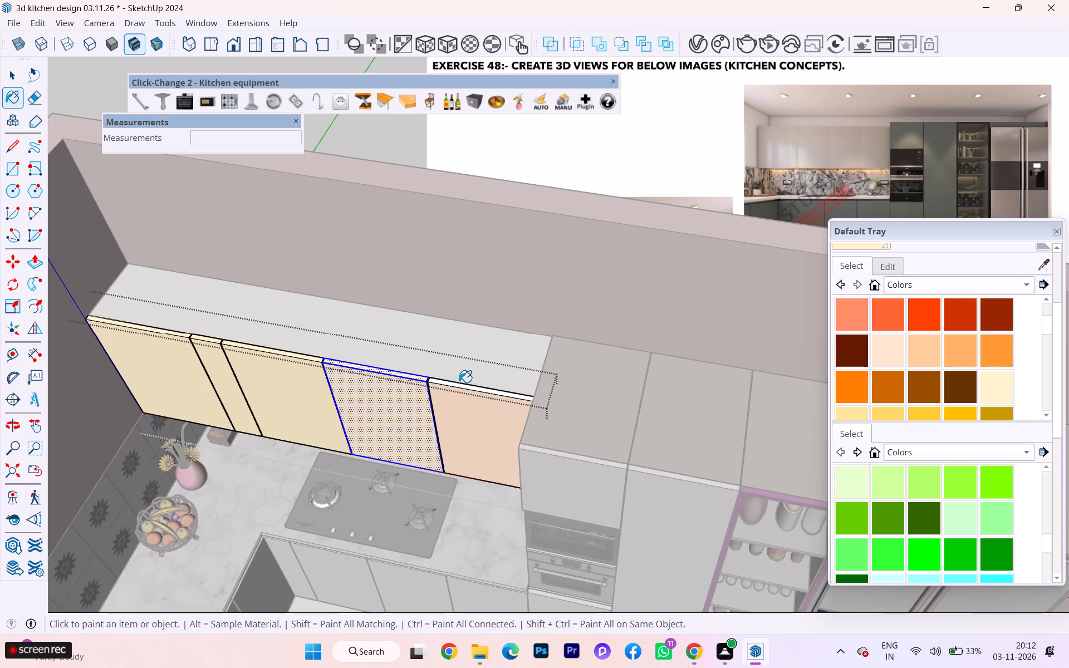
{"action": "triple_click", "coordinate": [459, 390]}
Leave the upper cabinet door group.
{"action": "scroll", "coordinate": [322, 366], "scroll_direction": "up", "scroll_amount": 1}
{"action": "scroll", "coordinate": [320, 365], "scroll_direction": "down", "scroll_amount": 1}
{"action": "scroll", "coordinate": [320, 365], "scroll_direction": "up", "scroll_amount": 2}
{"action": "scroll", "coordinate": [318, 365], "scroll_direction": "down", "scroll_amount": 1}
{"action": "scroll", "coordinate": [318, 364], "scroll_direction": "up", "scroll_amount": 2}
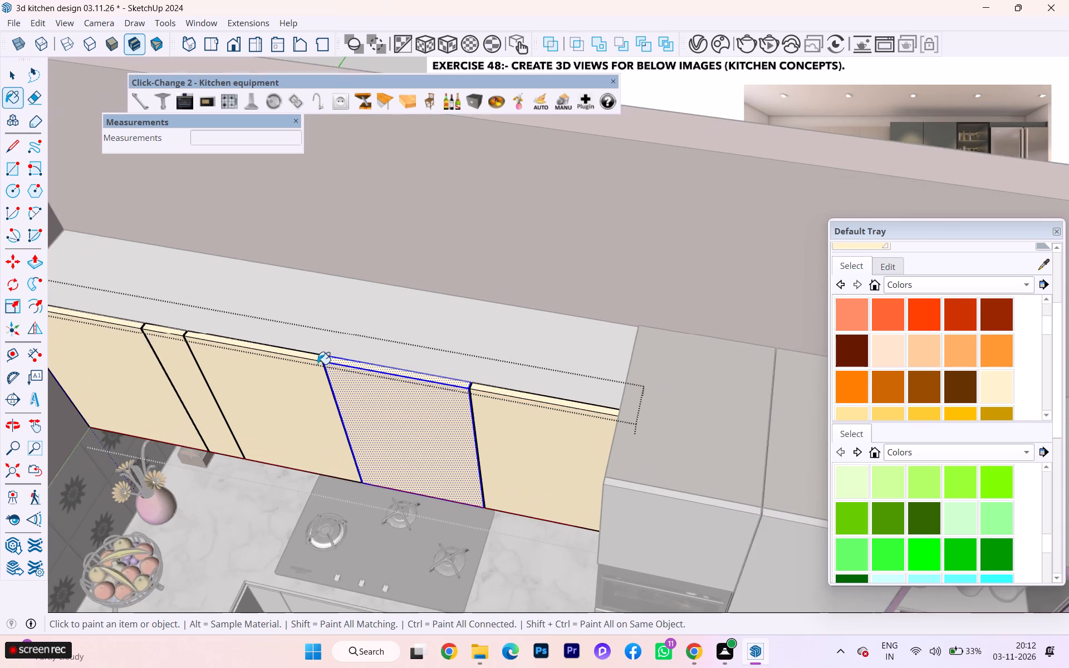
{"action": "middle_click_drag", "start_coordinate": [301, 346], "coordinate": [393, 138]}
{"action": "middle_click_drag", "start_coordinate": [369, 312], "coordinate": [485, 48]}
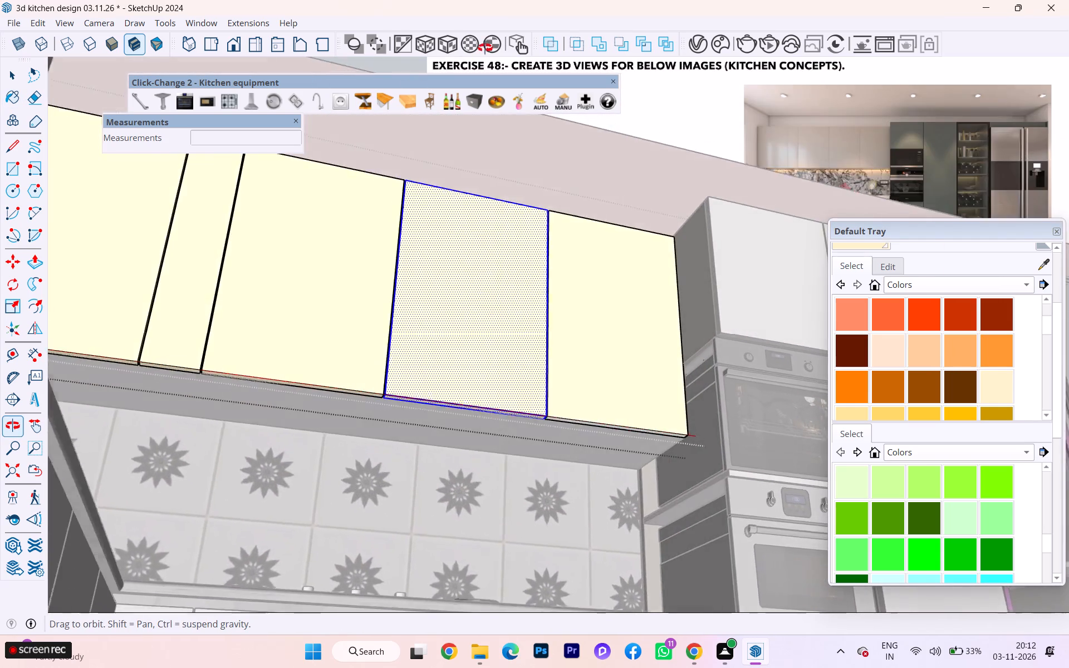
{"action": "middle_click_drag", "start_coordinate": [485, 48], "coordinate": [224, 298]}
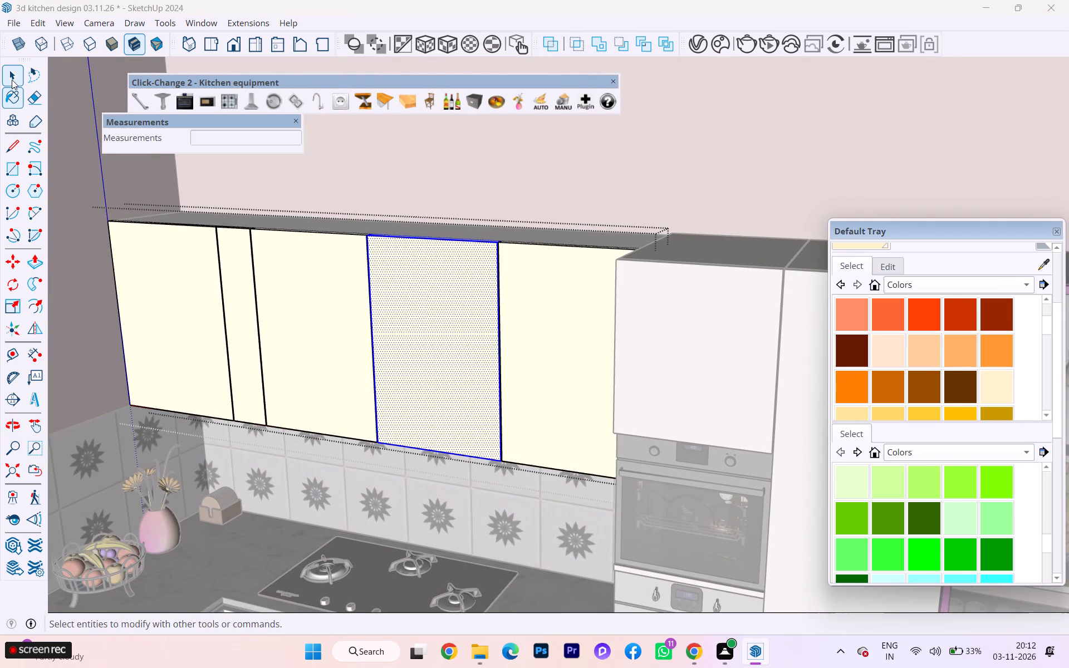
{"action": "left_click", "coordinate": [12, 80]}
{"action": "left_click", "coordinate": [435, 174]}
Examine the upper cabinet door color from several angles against the rest of the kitchen.
{"action": "scroll", "coordinate": [420, 194], "scroll_direction": "down", "scroll_amount": 2}
{"action": "scroll", "coordinate": [394, 217], "scroll_direction": "up", "scroll_amount": 1}
{"action": "scroll", "coordinate": [378, 229], "scroll_direction": "down", "scroll_amount": 2}
{"action": "scroll", "coordinate": [324, 288], "scroll_direction": "up", "scroll_amount": 1}
{"action": "scroll", "coordinate": [288, 332], "scroll_direction": "down", "scroll_amount": 2}
{"action": "scroll", "coordinate": [278, 347], "scroll_direction": "up", "scroll_amount": 3}
{"action": "scroll", "coordinate": [274, 351], "scroll_direction": "down", "scroll_amount": 2}
{"action": "middle_click_drag", "start_coordinate": [244, 381], "coordinate": [190, 473]}
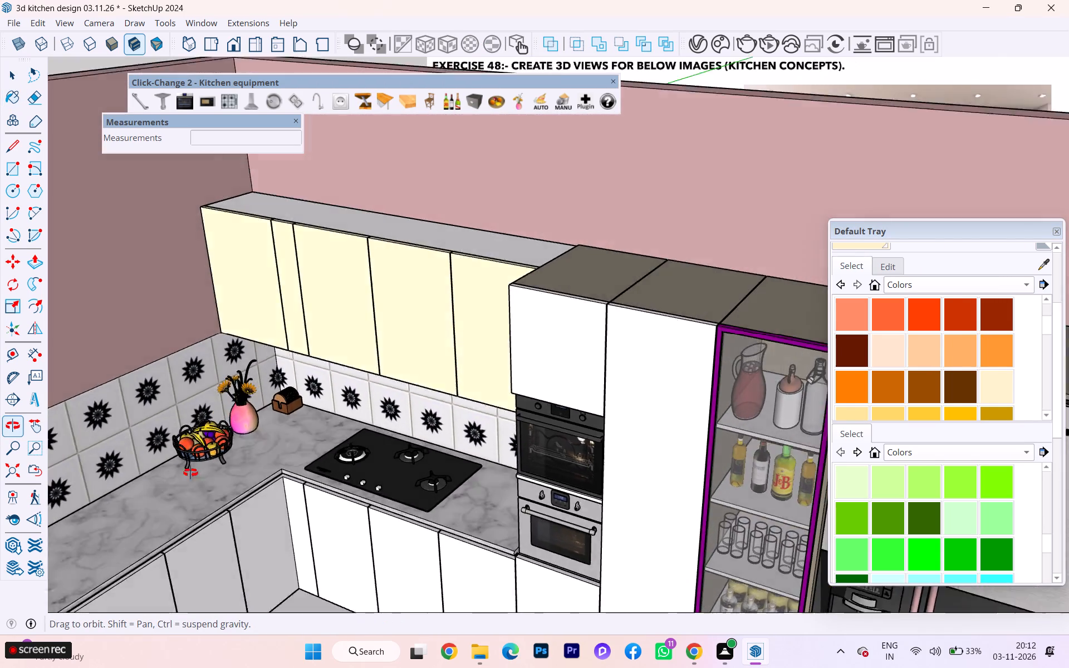
{"action": "middle_click_drag", "start_coordinate": [190, 473], "coordinate": [100, 350]}
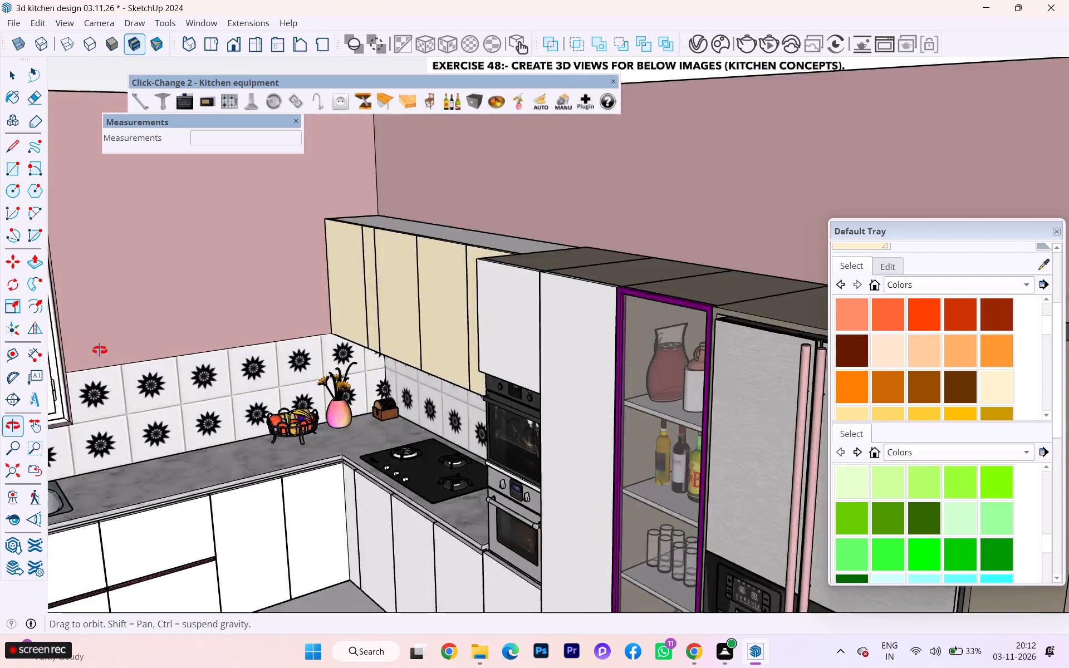
{"action": "middle_click_drag", "start_coordinate": [100, 350], "coordinate": [116, 336]}
{"action": "scroll", "coordinate": [109, 345], "scroll_direction": "down", "scroll_amount": 9}
{"action": "scroll", "coordinate": [141, 374], "scroll_direction": "up", "scroll_amount": 1}
{"action": "scroll", "coordinate": [143, 375], "scroll_direction": "down", "scroll_amount": 2}
{"action": "middle_click_drag", "start_coordinate": [208, 375], "coordinate": [413, 373]}
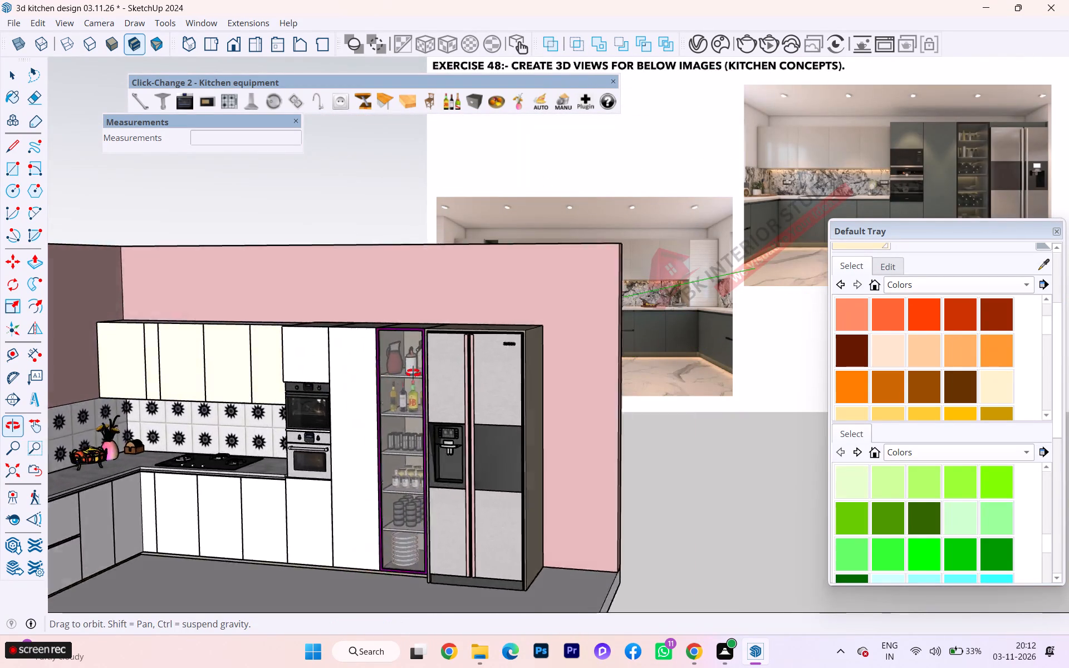
{"action": "middle_click_drag", "start_coordinate": [413, 373], "coordinate": [345, 463]}
{"action": "scroll", "coordinate": [242, 352], "scroll_direction": "down", "scroll_amount": 1}
{"action": "scroll", "coordinate": [238, 346], "scroll_direction": "up", "scroll_amount": 2}
{"action": "scroll", "coordinate": [237, 341], "scroll_direction": "down", "scroll_amount": 1}
{"action": "scroll", "coordinate": [237, 341], "scroll_direction": "up", "scroll_amount": 6}
Edit Color D01 of the upper cabinet doors to match a beige tone sampled from the ceiling in the reference kitchen image.
{"action": "left_click", "coordinate": [233, 376]}
{"action": "scroll", "coordinate": [489, 353], "scroll_direction": "up", "scroll_amount": 1}
{"action": "scroll", "coordinate": [456, 348], "scroll_direction": "down", "scroll_amount": 1}
{"action": "scroll", "coordinate": [461, 349], "scroll_direction": "up", "scroll_amount": 4}
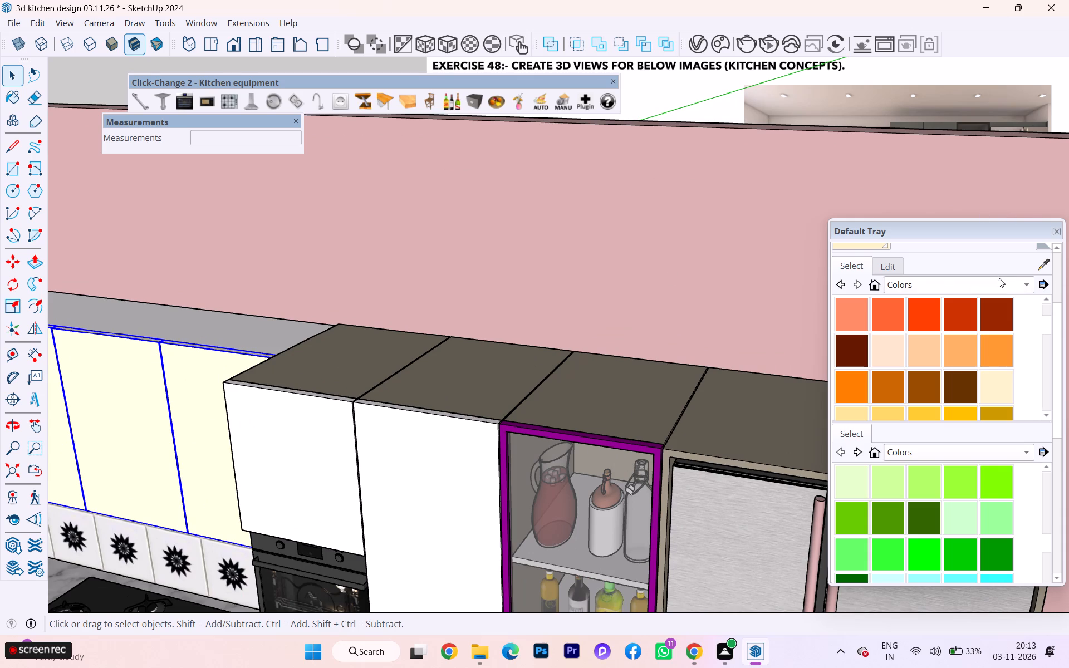
{"action": "left_click", "coordinate": [885, 265]}
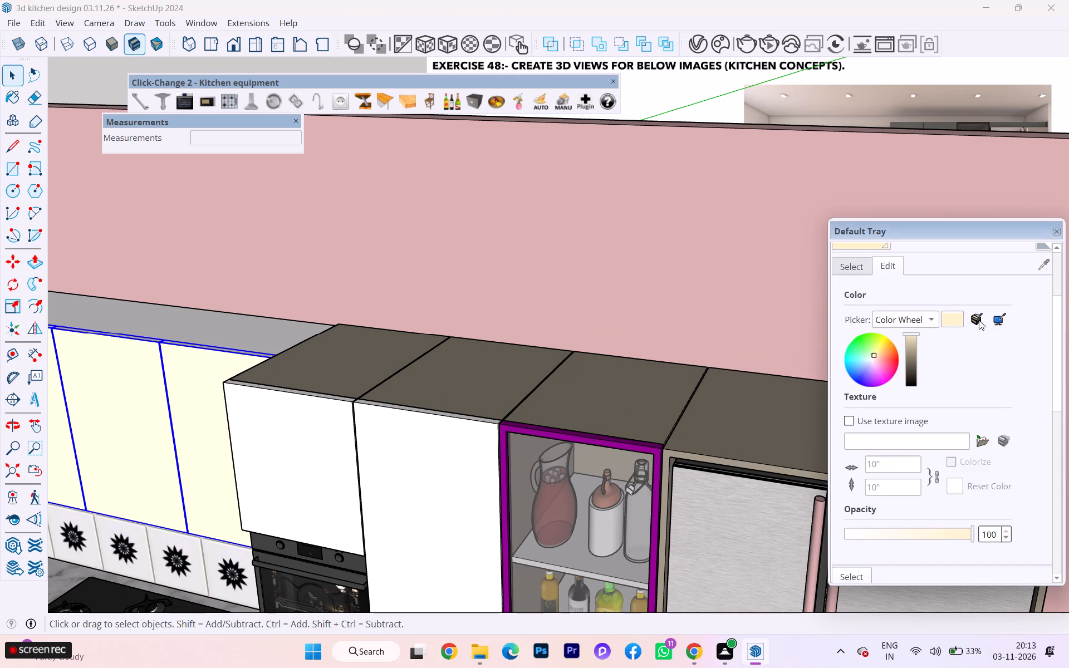
{"action": "left_click", "coordinate": [992, 319]}
{"action": "left_click", "coordinate": [820, 98]}
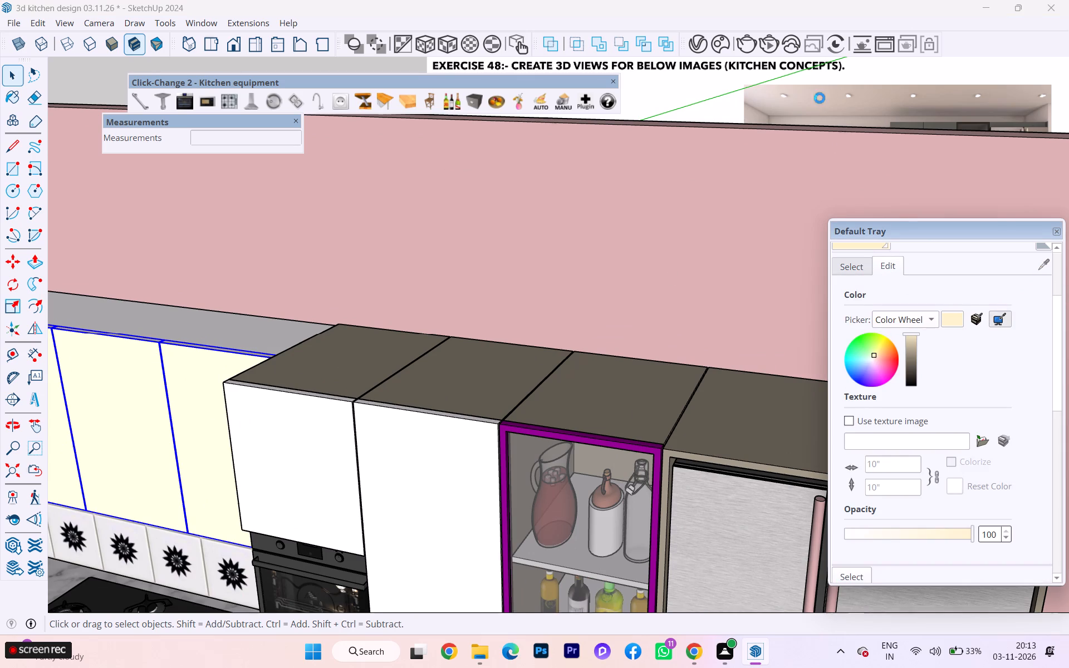
{"action": "scroll", "coordinate": [290, 313], "scroll_direction": "down", "scroll_amount": 1}
{"action": "scroll", "coordinate": [290, 314], "scroll_direction": "up", "scroll_amount": 2}
{"action": "scroll", "coordinate": [290, 315], "scroll_direction": "down", "scroll_amount": 11}
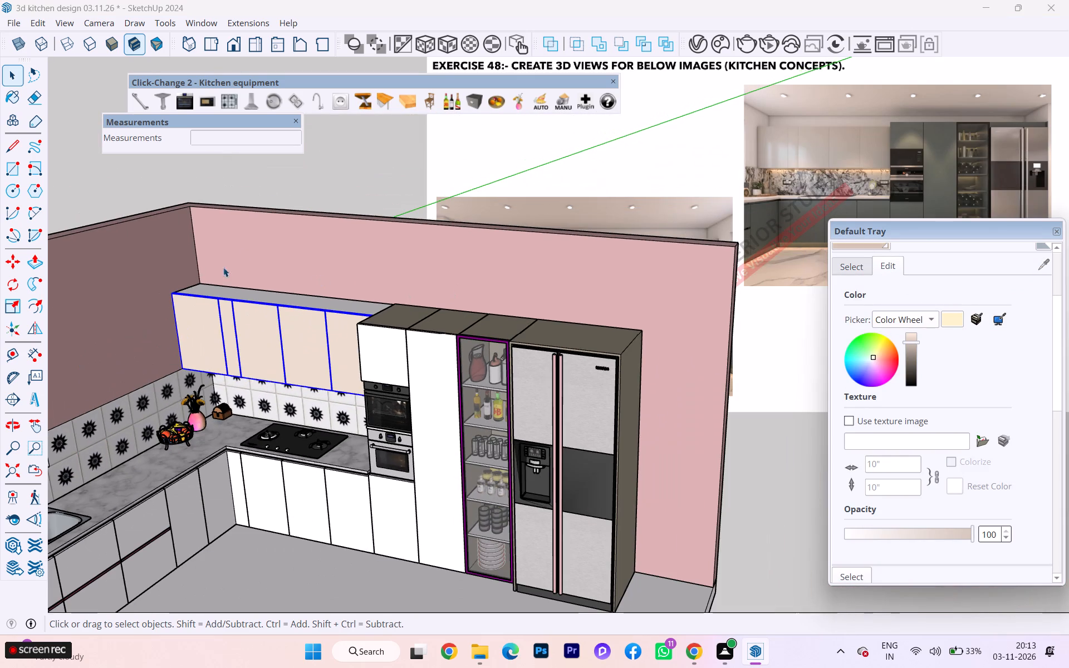
Open the upper cabinet carcass group, paint its top with the Color D01 sampled from the doors, and leave the group.
{"action": "left_click", "coordinate": [325, 294]}
{"action": "double_click", "coordinate": [320, 299]}
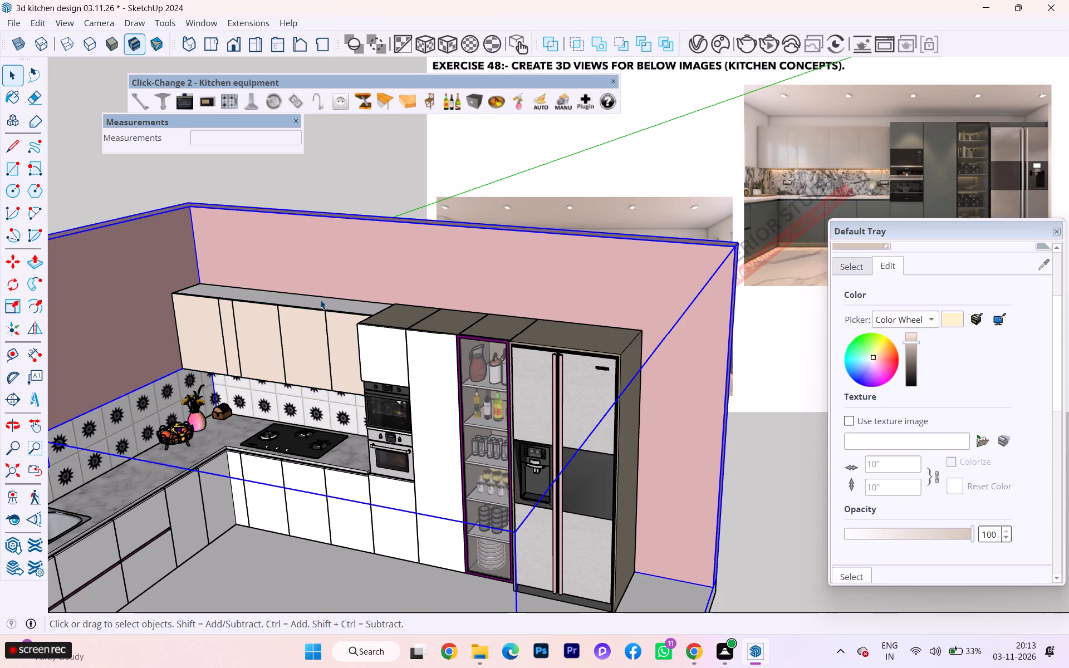
{"action": "triple_click", "coordinate": [320, 304]}
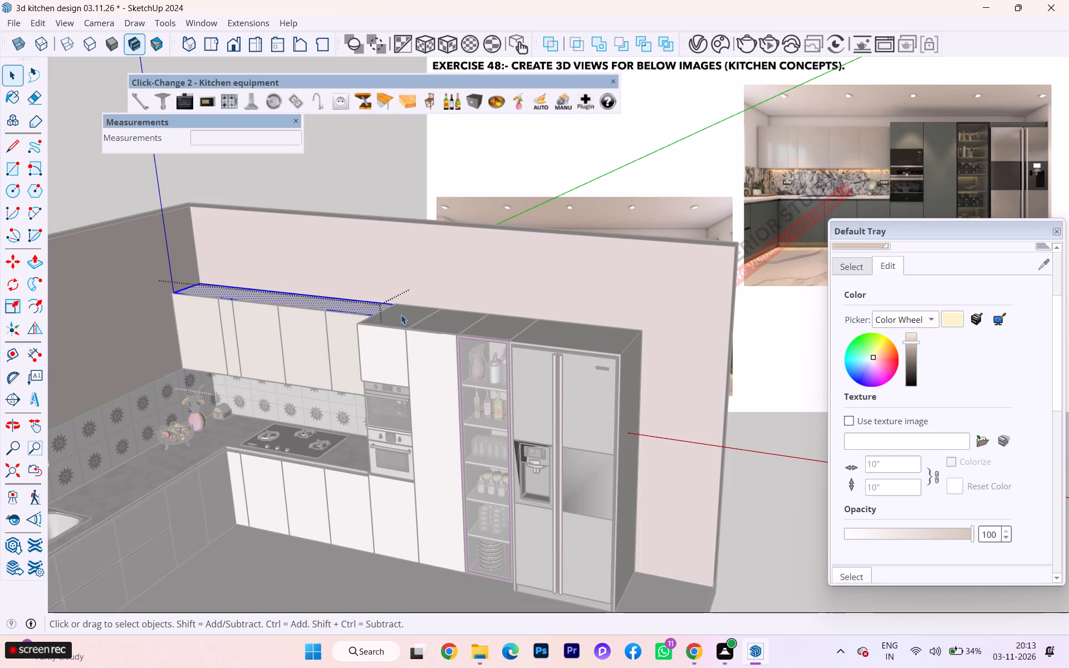
{"action": "scroll", "coordinate": [905, 264], "scroll_direction": "up", "scroll_amount": 2}
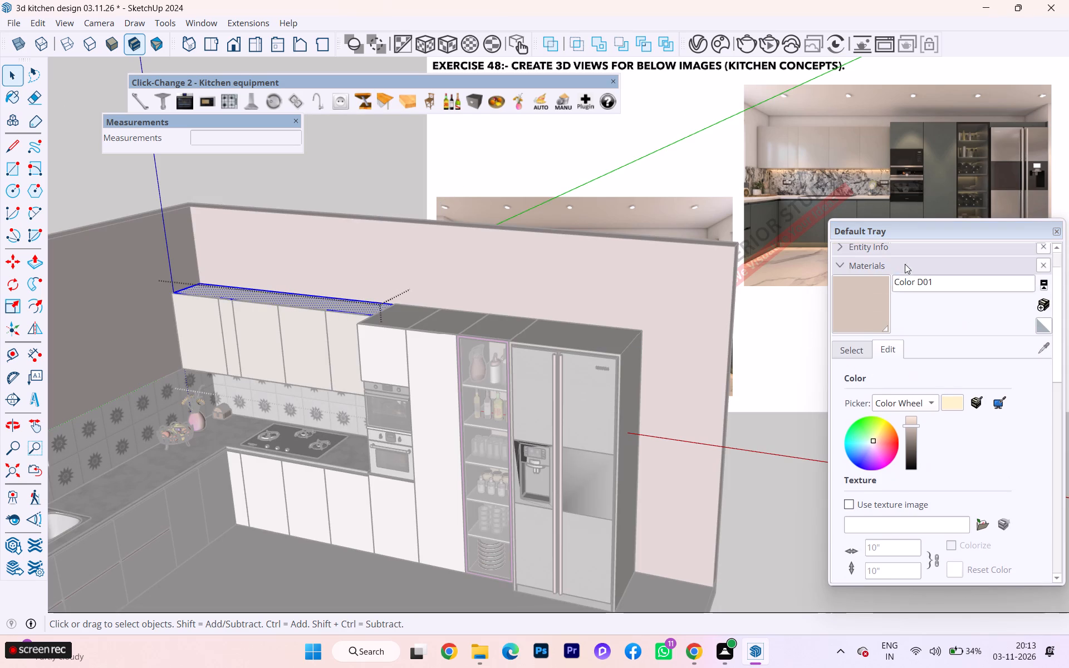
{"action": "left_click", "coordinate": [853, 346]}
{"action": "left_click", "coordinate": [1048, 343]}
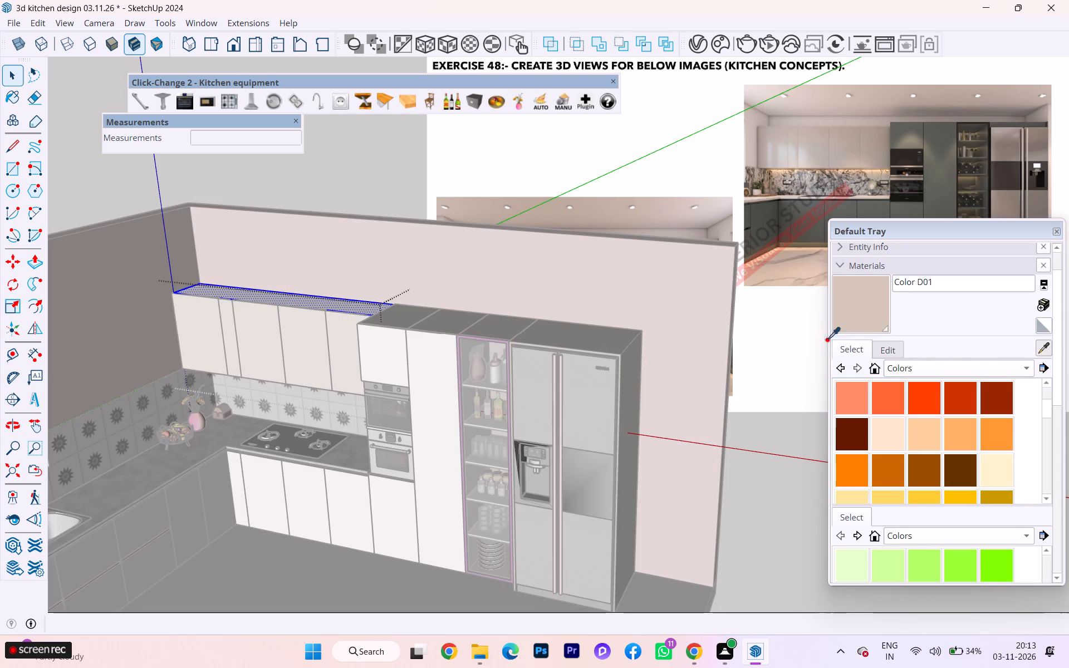
{"action": "left_click", "coordinate": [317, 344]}
{"action": "left_click", "coordinate": [316, 298]}
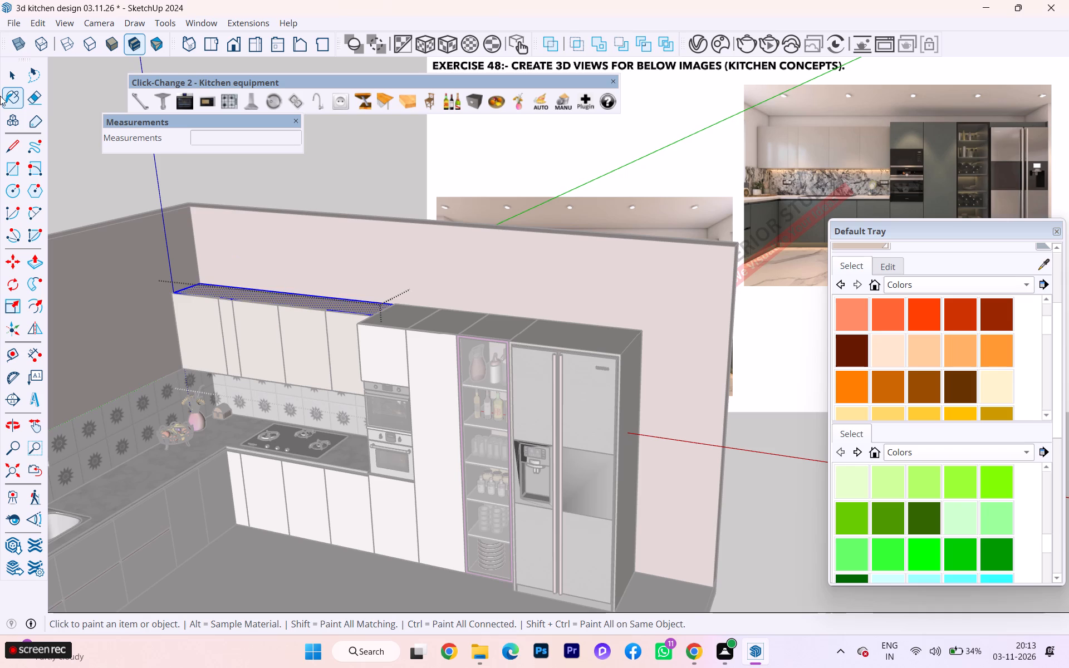
{"action": "left_click", "coordinate": [6, 77]}
{"action": "double_click", "coordinate": [749, 370]}
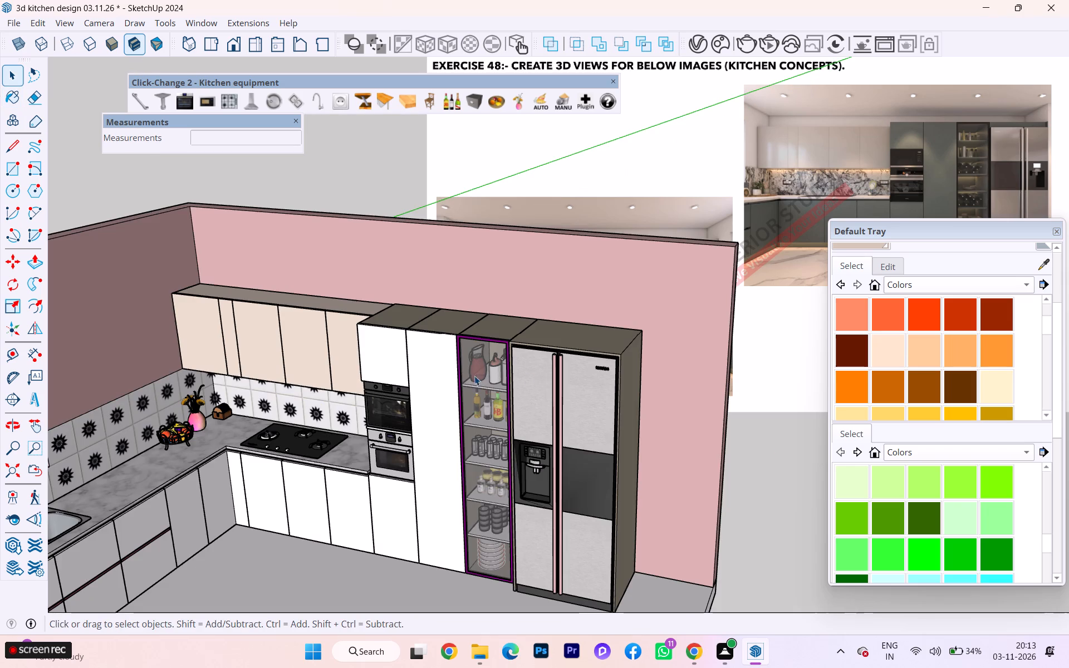
Select all faces and edges of the tall door between the ovens and the glass cabinet and make them a group.
{"action": "middle_click_drag", "start_coordinate": [467, 372], "coordinate": [552, 341]}
{"action": "left_click", "coordinate": [439, 370]}
{"action": "double_click", "coordinate": [439, 370]}
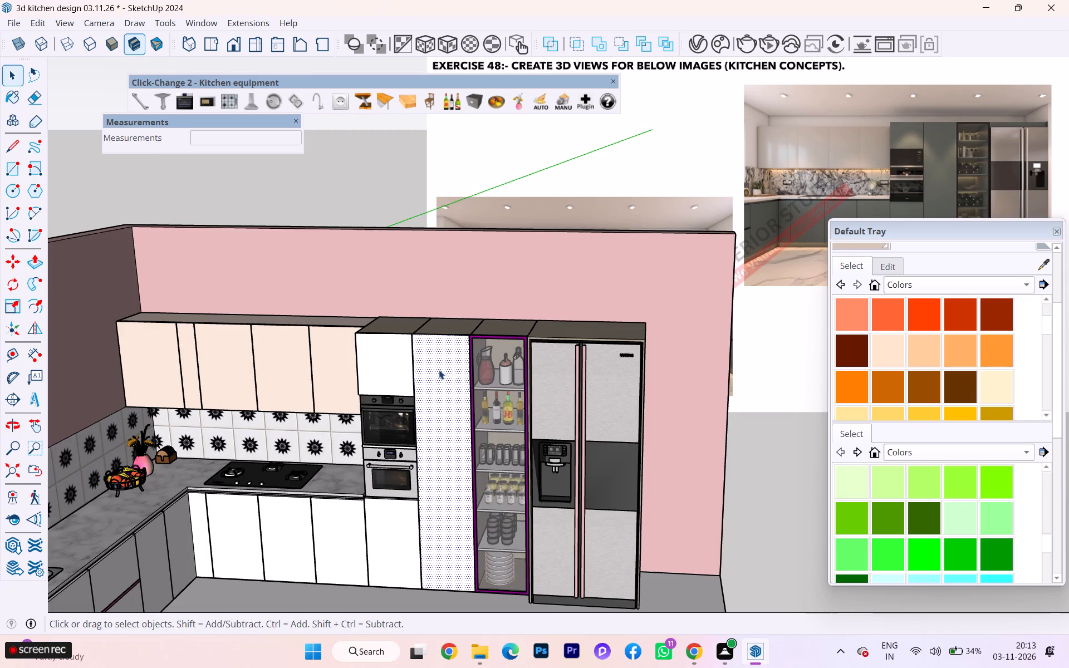
{"action": "scroll", "coordinate": [439, 370], "scroll_direction": "up", "scroll_amount": 2}
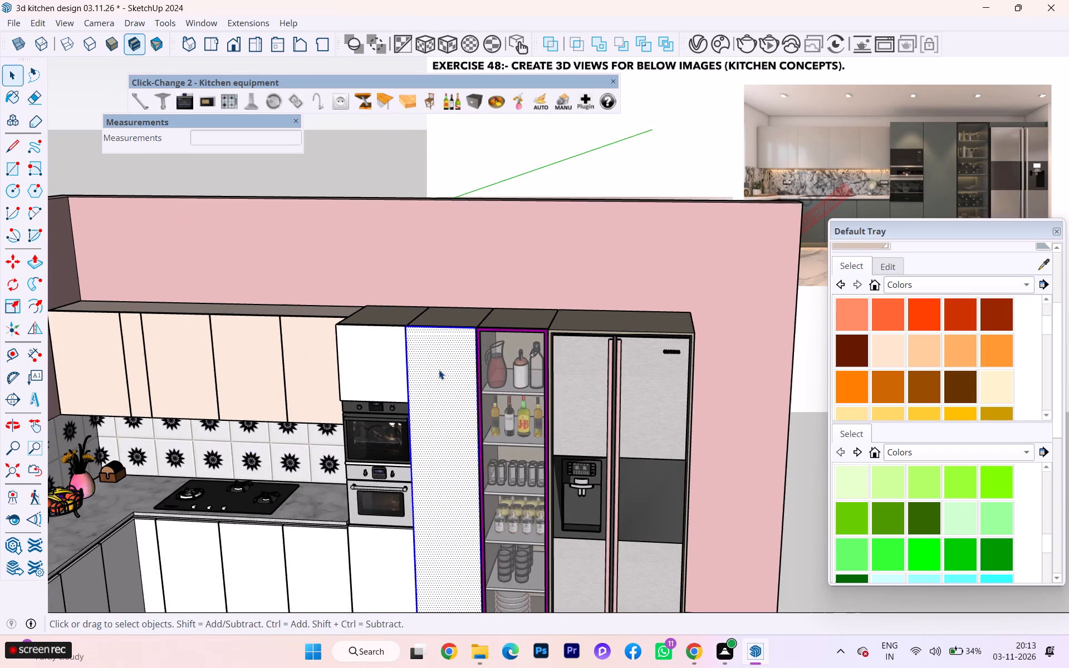
{"action": "scroll", "coordinate": [439, 370], "scroll_direction": "up", "scroll_amount": 4}
{"action": "right_click", "coordinate": [439, 370]}
{"action": "right_click", "coordinate": [439, 370]}
{"action": "triple_click", "coordinate": [409, 352]}
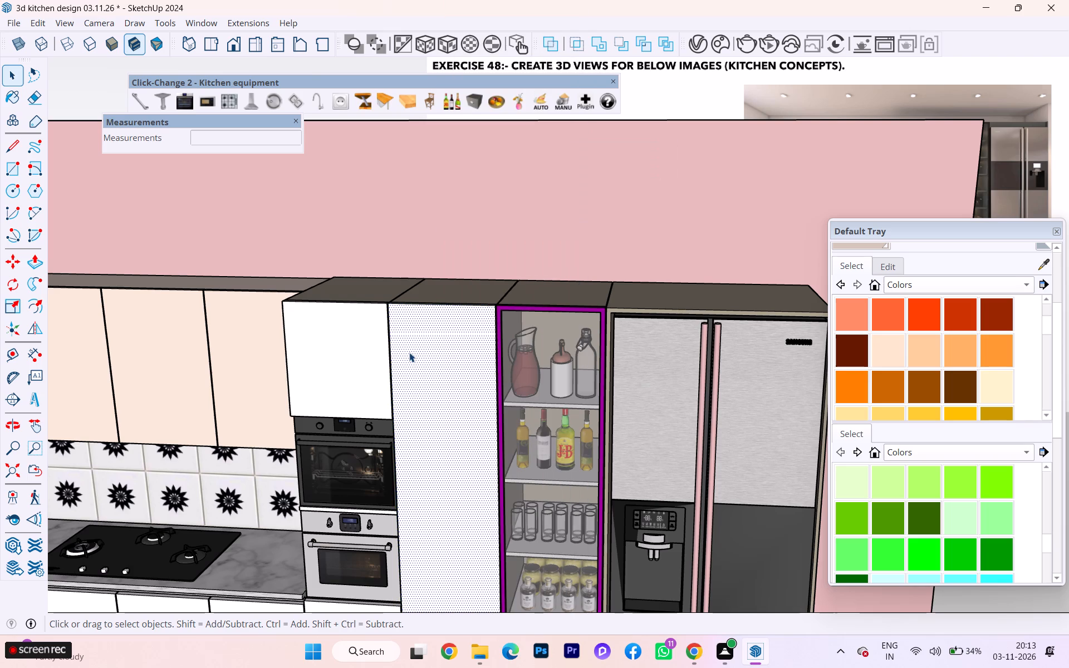
{"action": "scroll", "coordinate": [410, 352], "scroll_direction": "down", "scroll_amount": 2}
{"action": "middle_click_drag", "start_coordinate": [410, 352], "coordinate": [361, 504]}
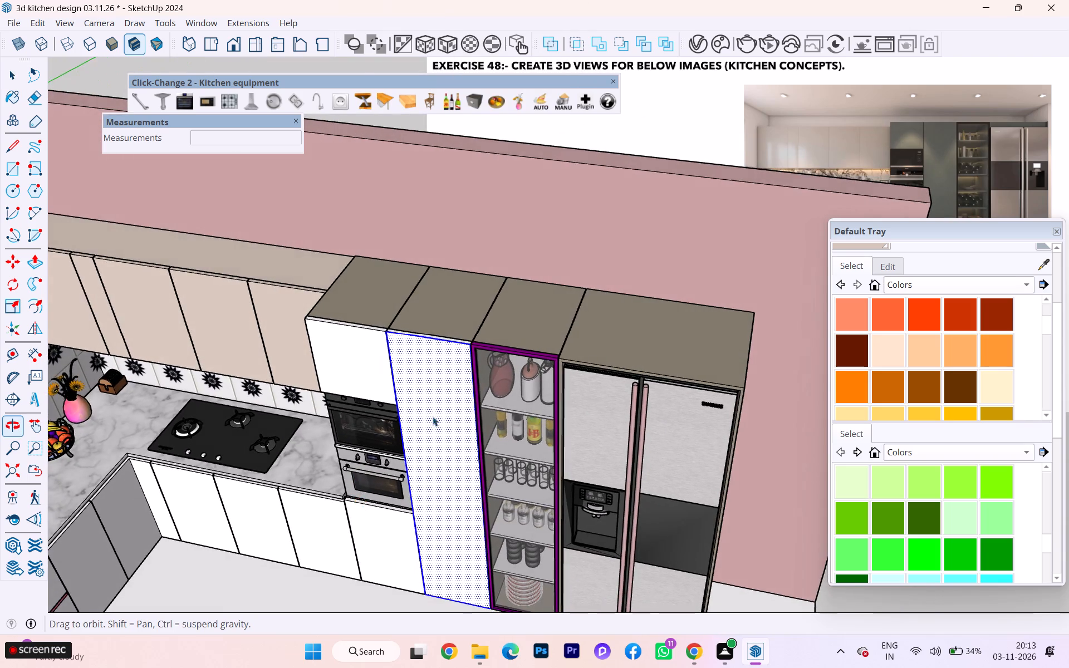
{"action": "scroll", "coordinate": [454, 372], "scroll_direction": "up", "scroll_amount": 8}
{"action": "double_click", "coordinate": [454, 366]}
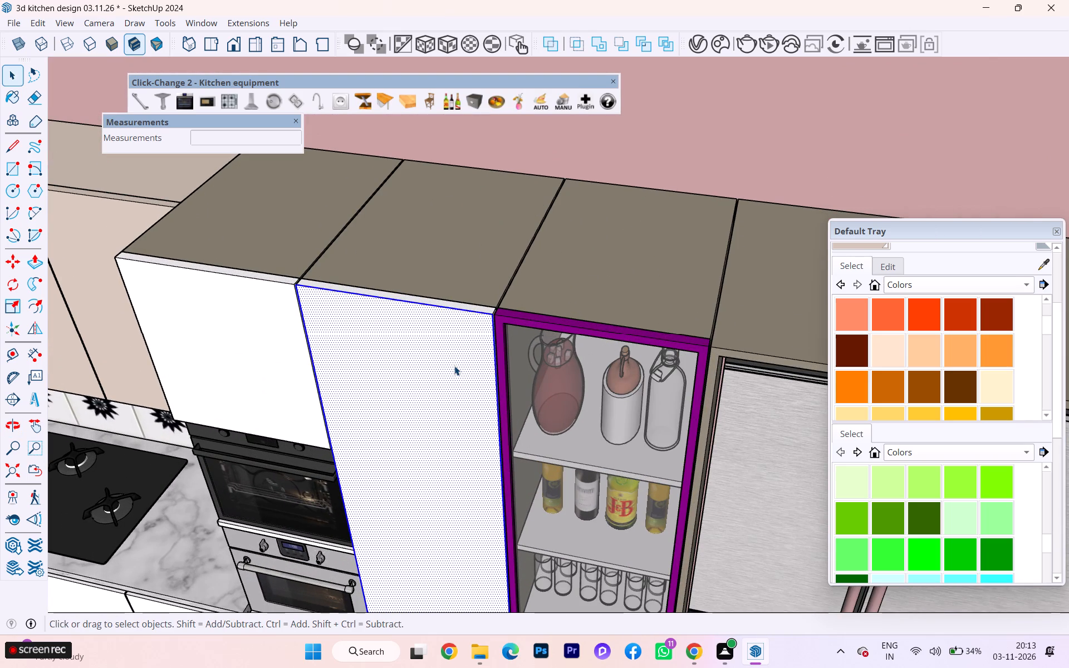
{"action": "left_click", "coordinate": [454, 366]}
{"action": "triple_click", "coordinate": [454, 366]}
{"action": "right_click", "coordinate": [454, 366]}
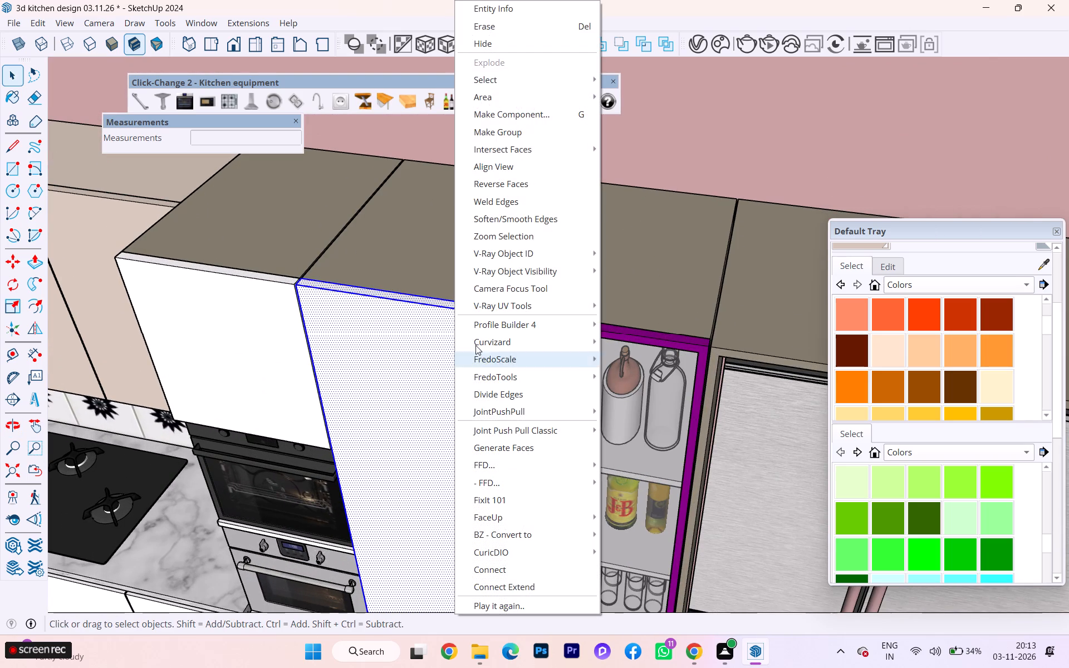
{"action": "left_click", "coordinate": [509, 138]}
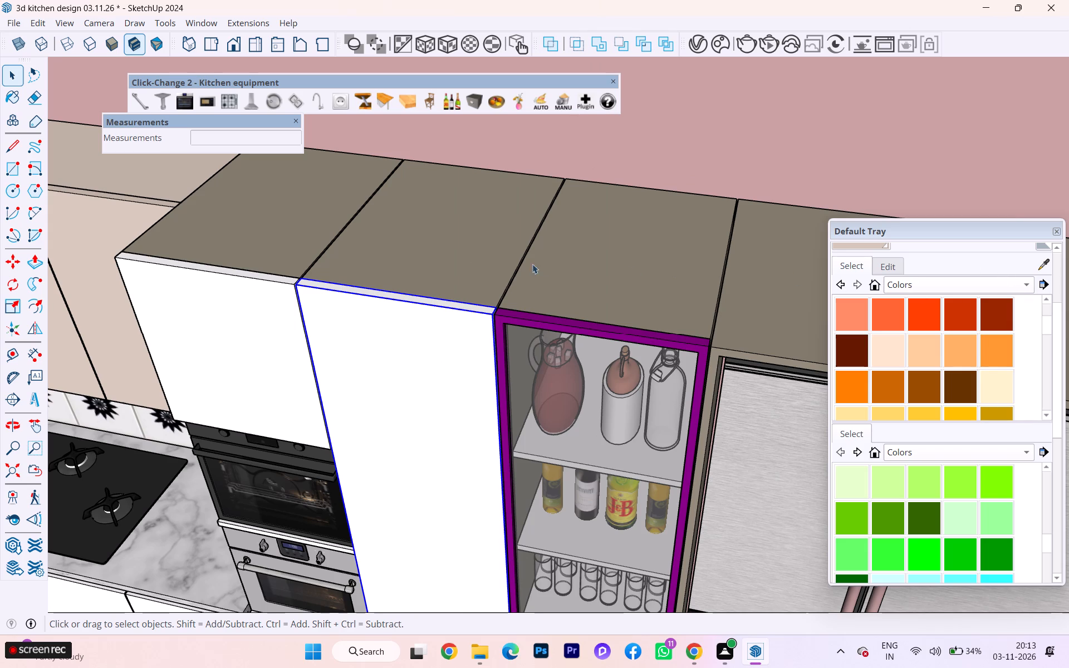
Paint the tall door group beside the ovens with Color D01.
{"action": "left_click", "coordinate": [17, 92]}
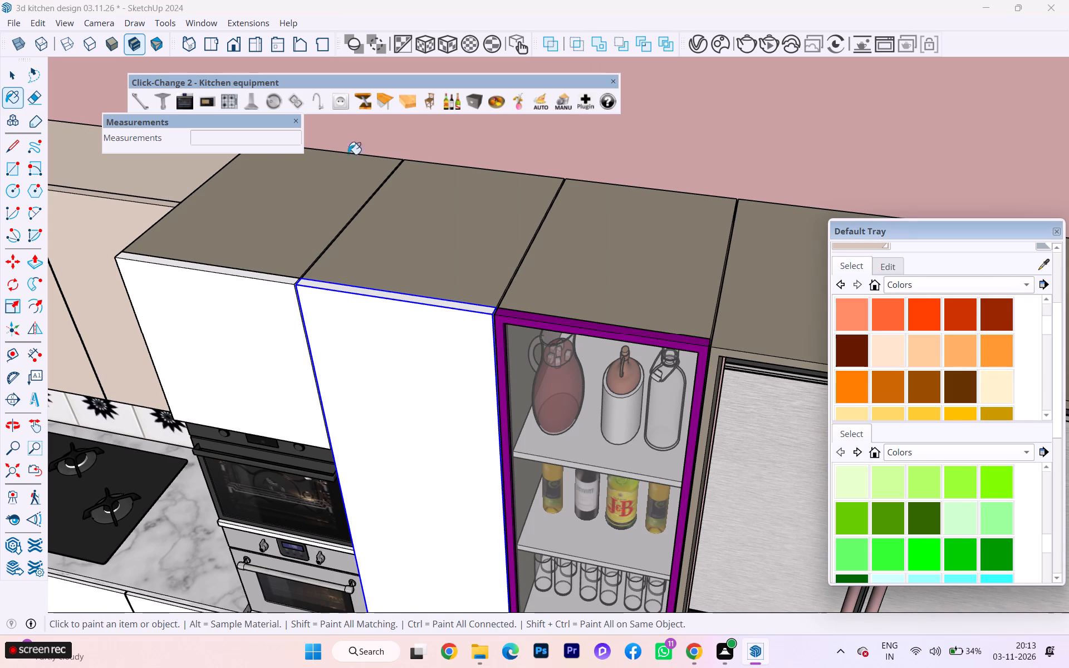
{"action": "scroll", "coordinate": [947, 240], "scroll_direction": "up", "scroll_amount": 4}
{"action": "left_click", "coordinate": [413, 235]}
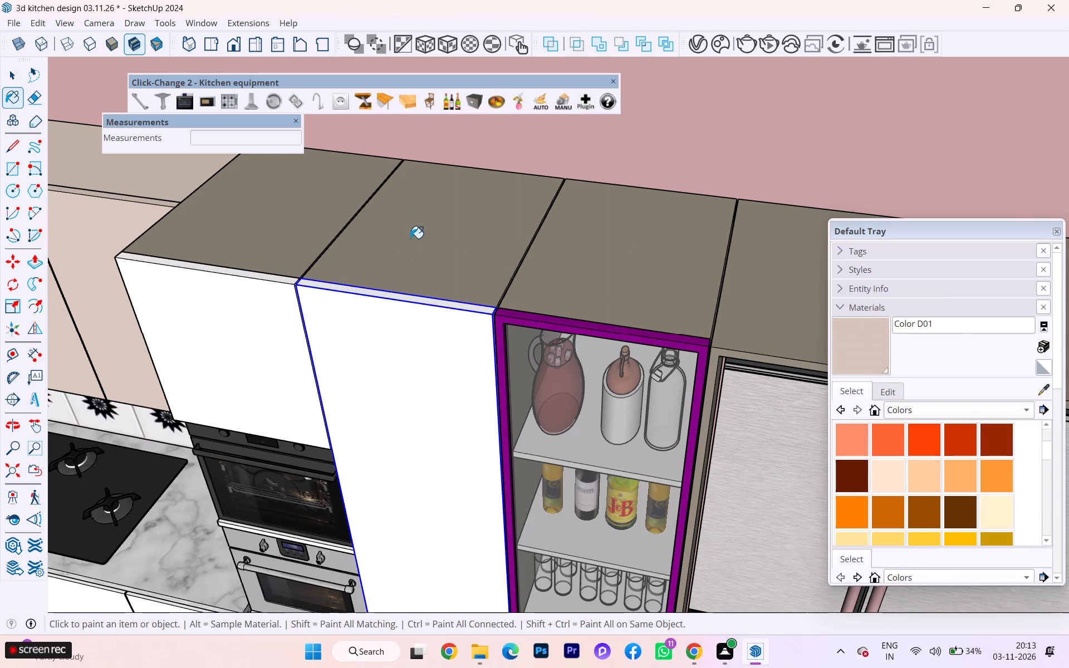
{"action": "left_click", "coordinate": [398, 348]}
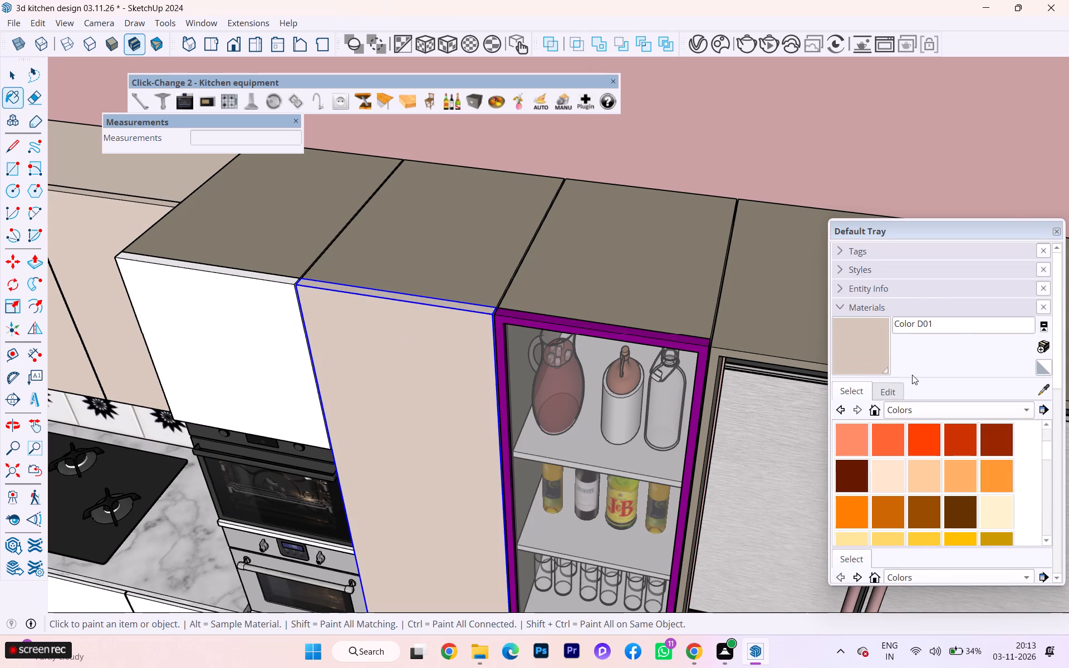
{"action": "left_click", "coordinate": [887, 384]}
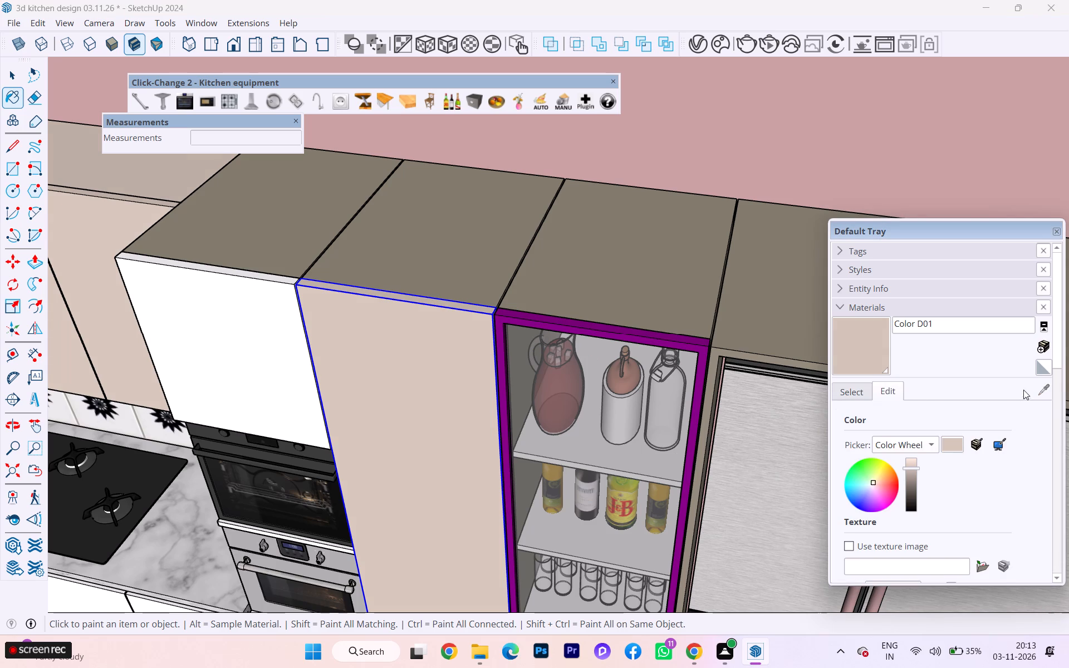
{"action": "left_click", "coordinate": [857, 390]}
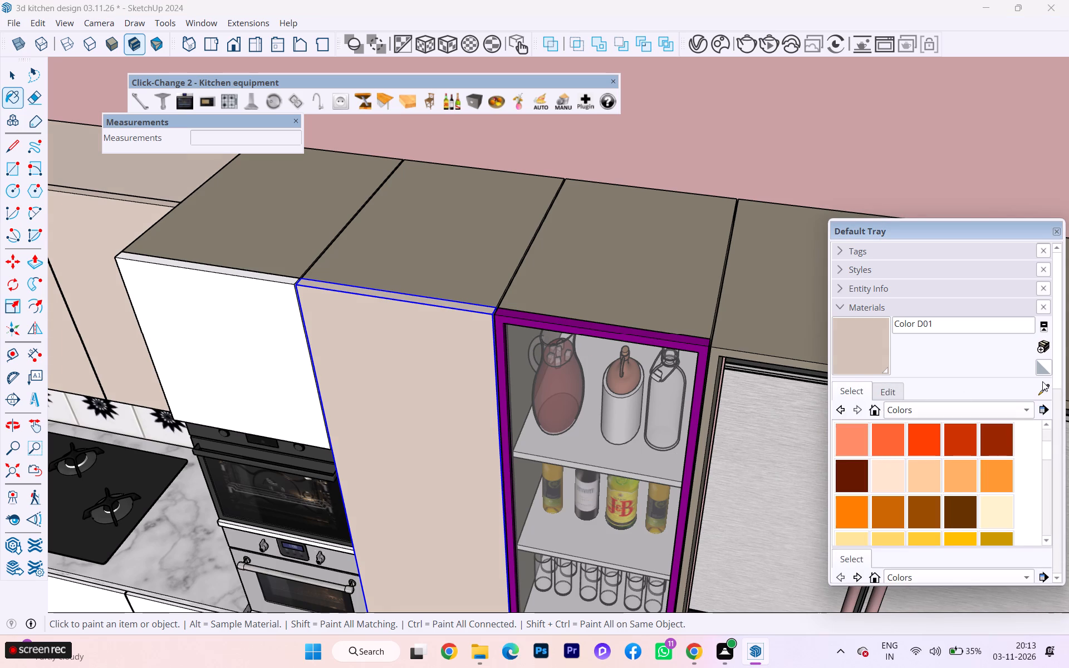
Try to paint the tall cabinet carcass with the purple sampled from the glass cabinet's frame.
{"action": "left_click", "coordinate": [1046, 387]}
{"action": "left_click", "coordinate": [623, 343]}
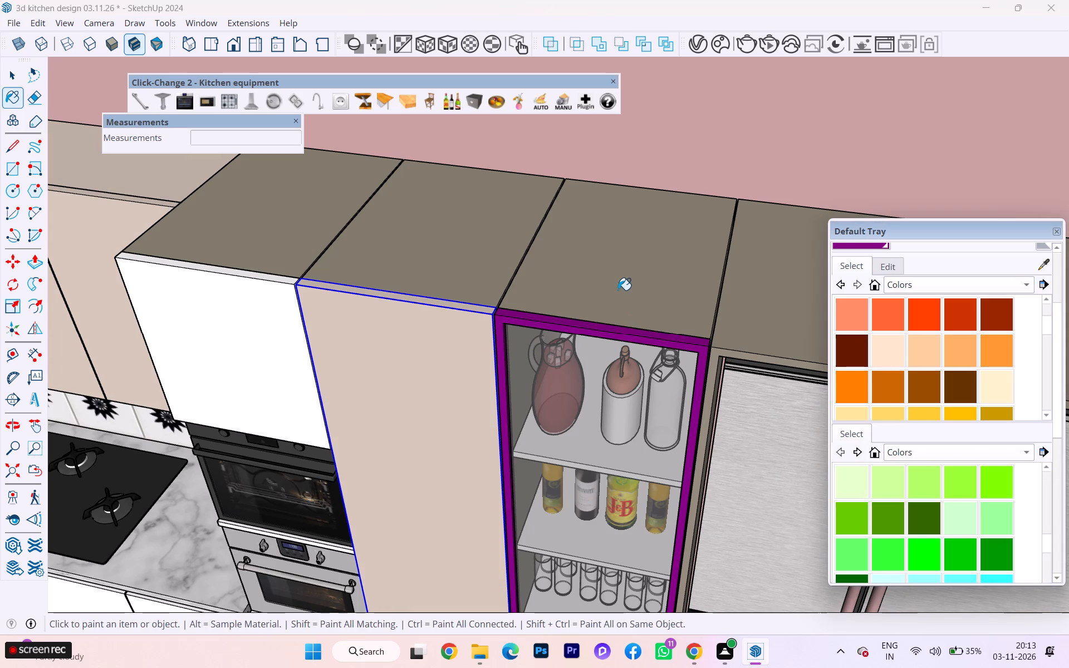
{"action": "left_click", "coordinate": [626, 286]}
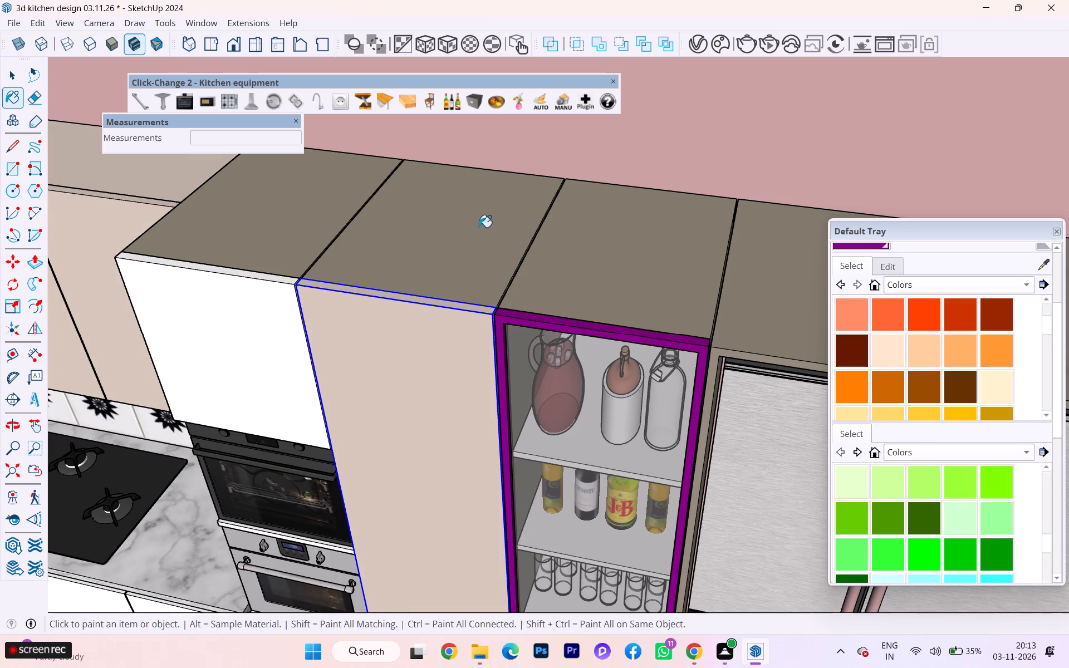
Sample the brown from the tall cabinet's top and paint the tall door group beside the ovens with it.
{"action": "left_click", "coordinate": [17, 81]}
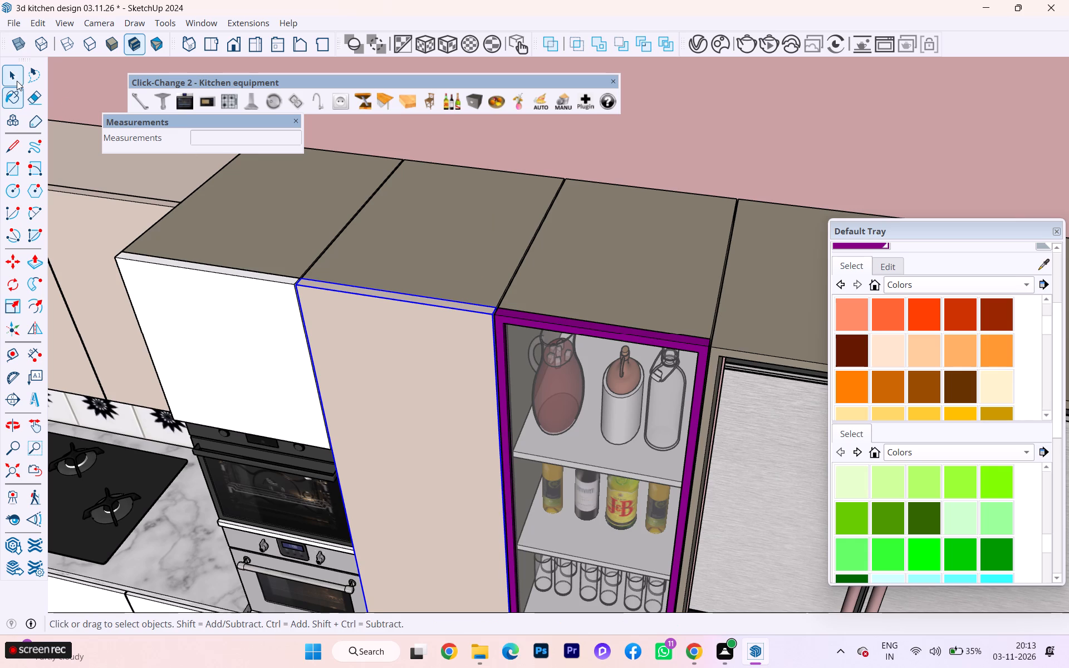
{"action": "left_click", "coordinate": [697, 258]}
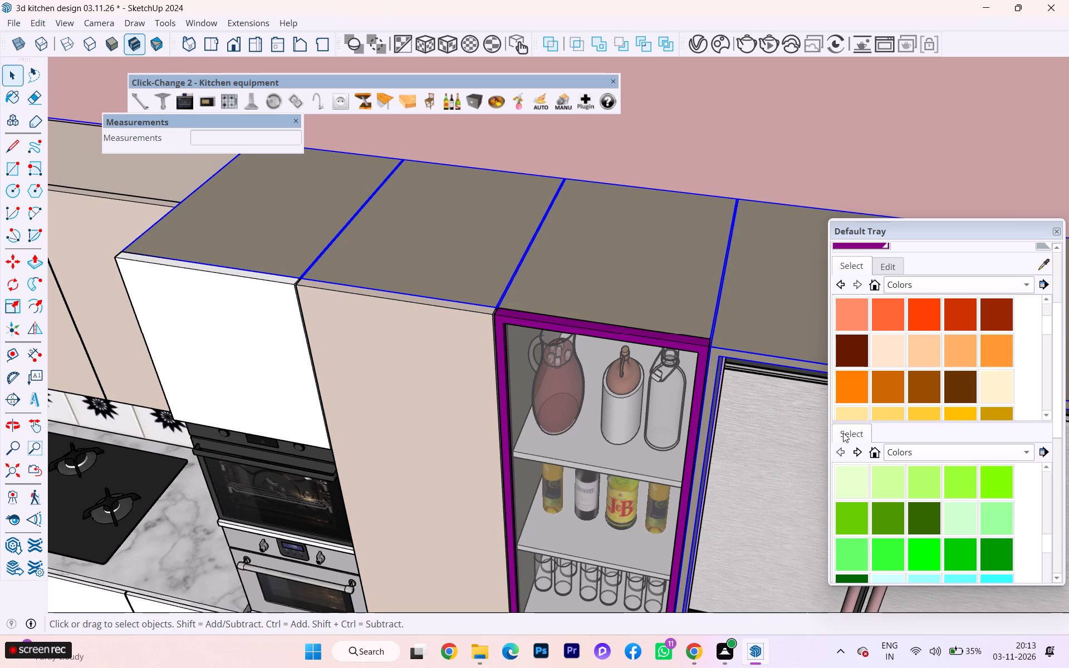
{"action": "left_click", "coordinate": [843, 433]}
{"action": "left_click", "coordinate": [502, 407]}
{"action": "left_click", "coordinate": [475, 385]}
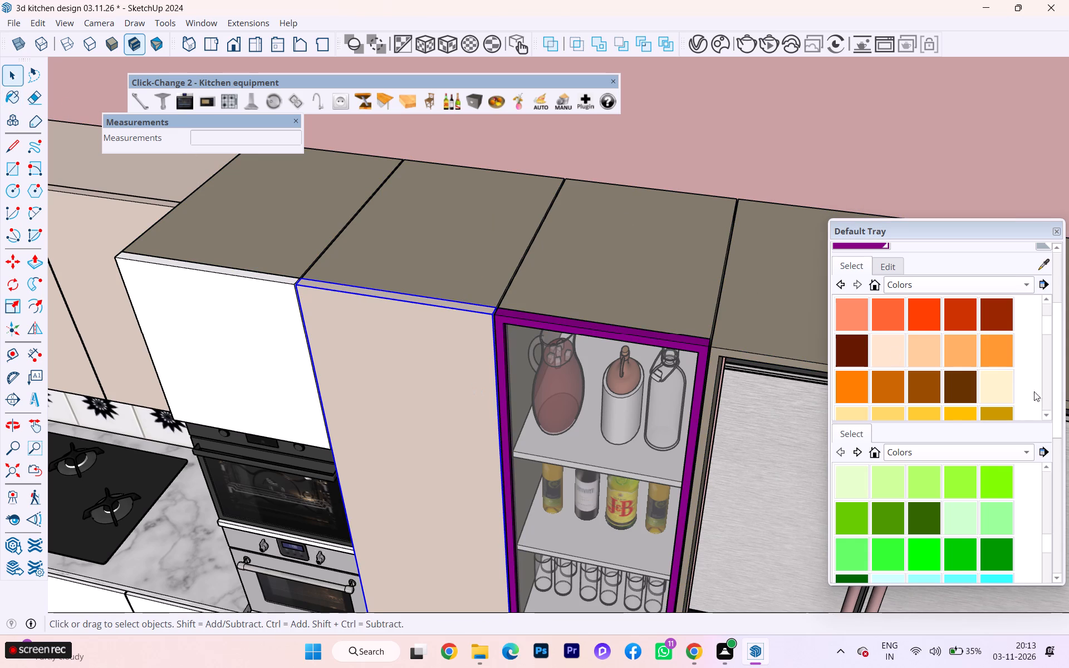
{"action": "left_click", "coordinate": [1045, 264]}
{"action": "left_click", "coordinate": [687, 255]}
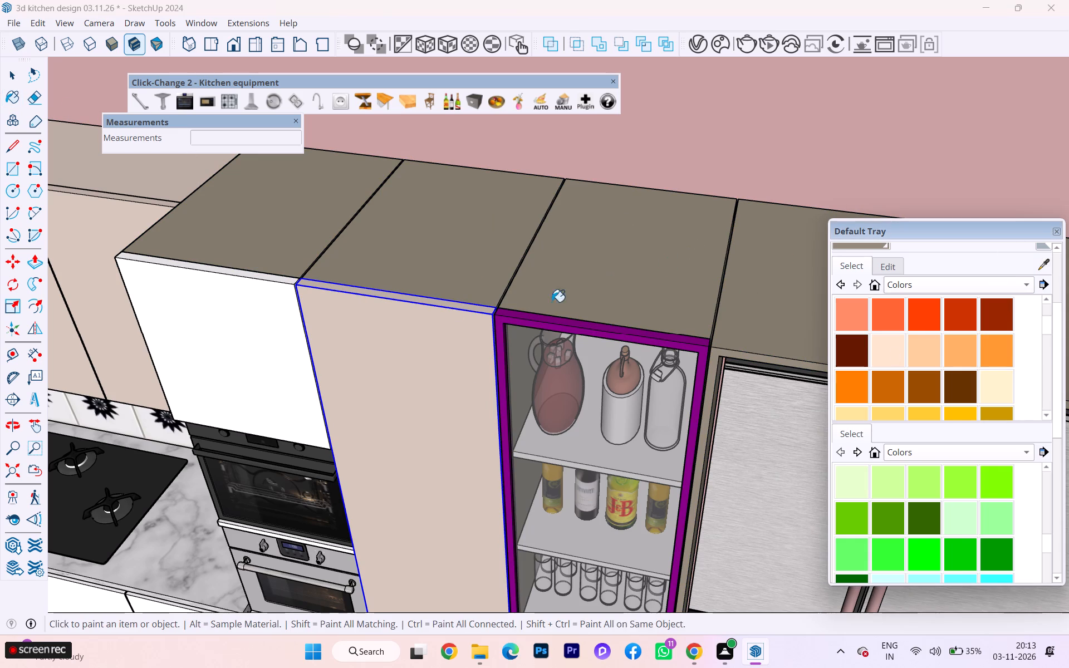
{"action": "left_click", "coordinate": [401, 325]}
{"action": "scroll", "coordinate": [412, 311], "scroll_direction": "up", "scroll_amount": 3}
{"action": "scroll", "coordinate": [420, 313], "scroll_direction": "down", "scroll_amount": 1}
{"action": "scroll", "coordinate": [421, 314], "scroll_direction": "up", "scroll_amount": 1}
{"action": "scroll", "coordinate": [429, 319], "scroll_direction": "down", "scroll_amount": 1}
{"action": "middle_click_drag", "start_coordinate": [432, 316], "coordinate": [472, 245]}
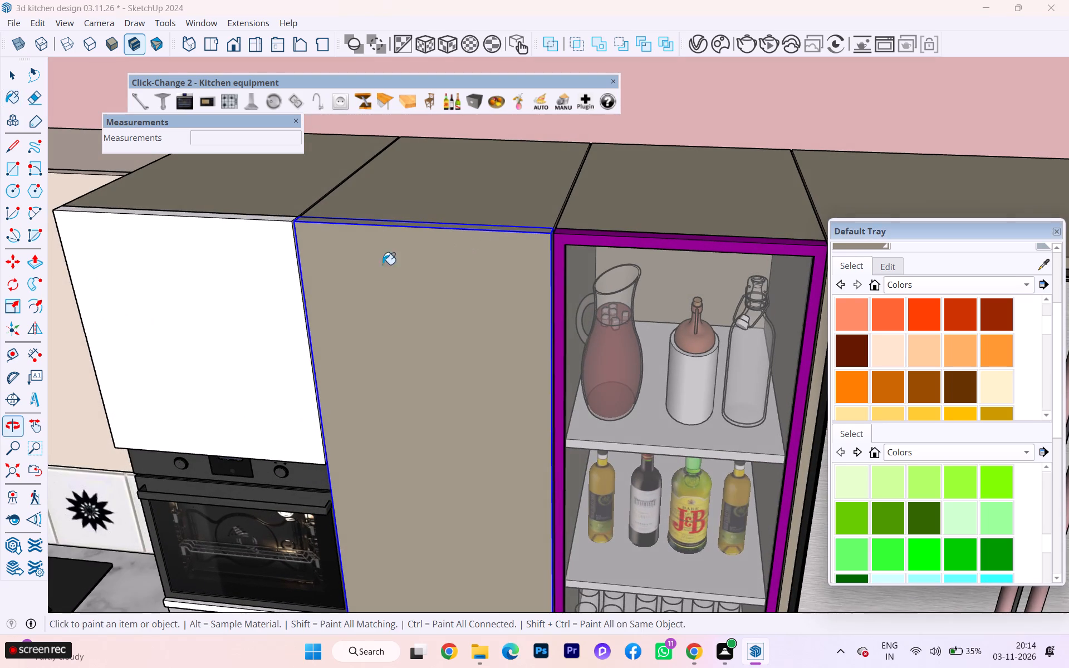
Paint the white doors above and below the ovens and the white base cabinet doors with the sampled brown.
{"action": "left_click", "coordinate": [219, 296]}
{"action": "scroll", "coordinate": [312, 261], "scroll_direction": "down", "scroll_amount": 2}
{"action": "scroll", "coordinate": [344, 286], "scroll_direction": "up", "scroll_amount": 6}
{"action": "scroll", "coordinate": [345, 286], "scroll_direction": "down", "scroll_amount": 12}
{"action": "scroll", "coordinate": [405, 339], "scroll_direction": "up", "scroll_amount": 1}
{"action": "scroll", "coordinate": [408, 342], "scroll_direction": "down", "scroll_amount": 1}
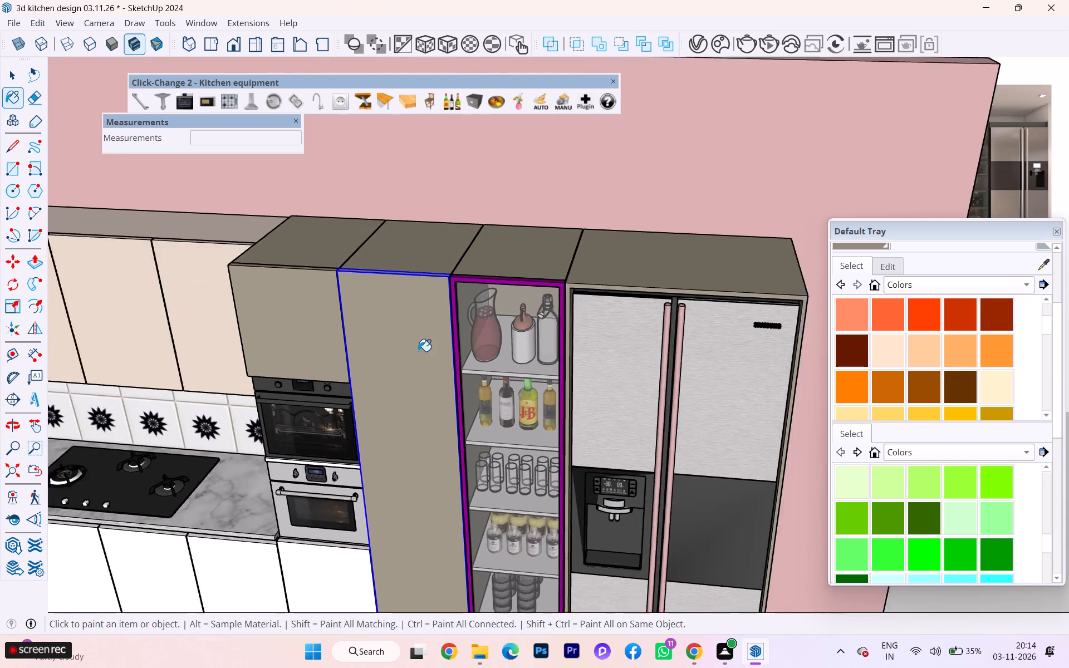
{"action": "scroll", "coordinate": [418, 351], "scroll_direction": "down", "scroll_amount": 3}
{"action": "middle_click_drag", "start_coordinate": [431, 355], "coordinate": [452, 279]}
{"action": "scroll", "coordinate": [369, 431], "scroll_direction": "down", "scroll_amount": 1}
{"action": "left_click", "coordinate": [351, 533]}
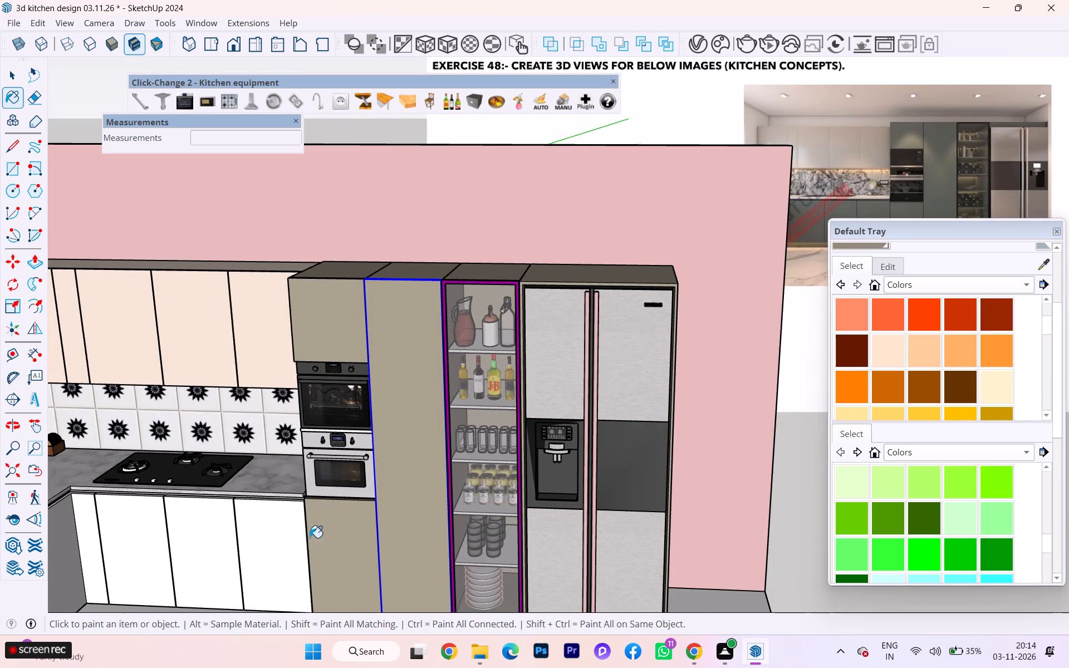
{"action": "scroll", "coordinate": [276, 526], "scroll_direction": "up", "scroll_amount": 1}
{"action": "scroll", "coordinate": [276, 526], "scroll_direction": "down", "scroll_amount": 3}
{"action": "scroll", "coordinate": [277, 526], "scroll_direction": "up", "scroll_amount": 1}
{"action": "scroll", "coordinate": [279, 525], "scroll_direction": "down", "scroll_amount": 2}
{"action": "scroll", "coordinate": [280, 525], "scroll_direction": "up", "scroll_amount": 2}
{"action": "scroll", "coordinate": [288, 524], "scroll_direction": "down", "scroll_amount": 5}
{"action": "scroll", "coordinate": [373, 480], "scroll_direction": "up", "scroll_amount": 1}
{"action": "left_click", "coordinate": [288, 523]}
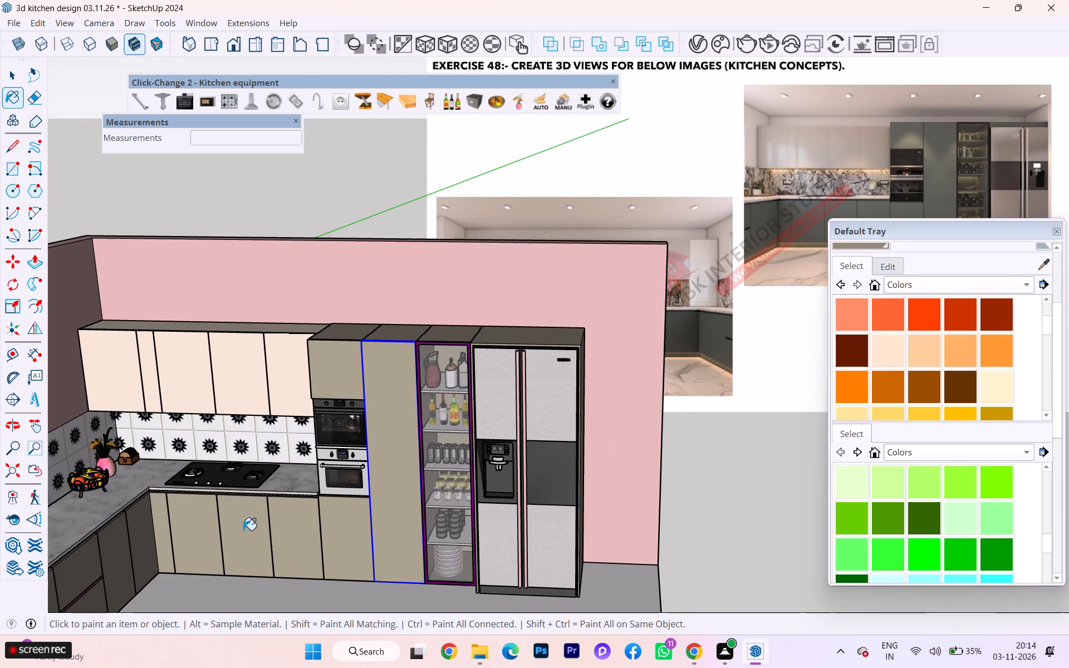
Examine the painted base cabinets along the sink wall and around the kitchen corner.
{"action": "scroll", "coordinate": [329, 494], "scroll_direction": "down", "scroll_amount": 4}
{"action": "middle_click_drag", "start_coordinate": [455, 502], "coordinate": [184, 519]}
{"action": "scroll", "coordinate": [199, 498], "scroll_direction": "up", "scroll_amount": 2}
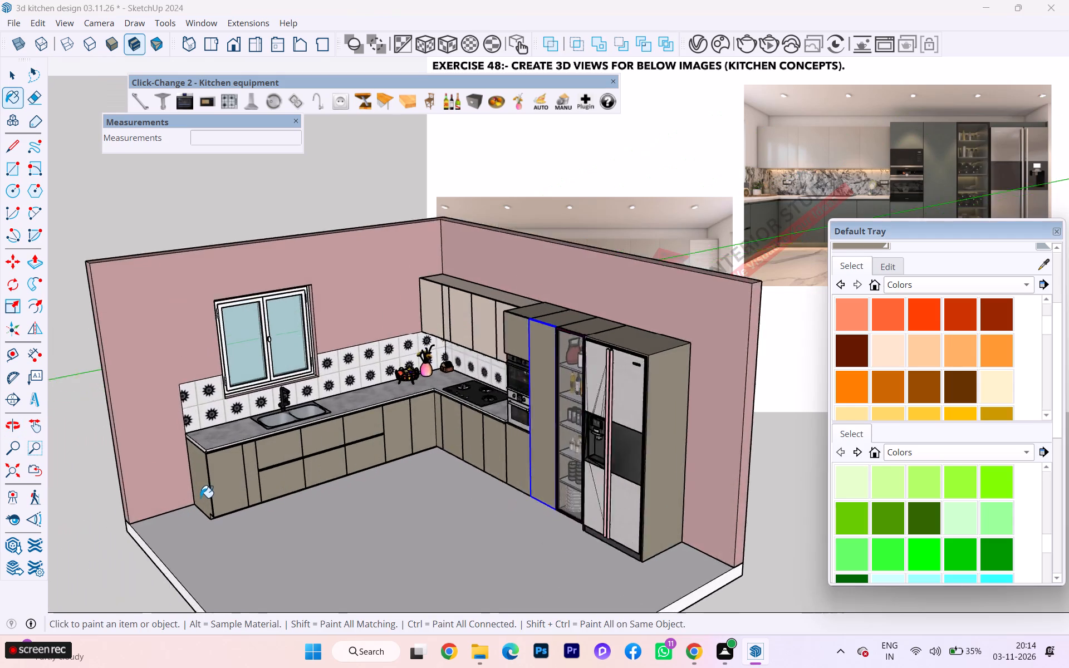
{"action": "scroll", "coordinate": [200, 498], "scroll_direction": "up", "scroll_amount": 6}
{"action": "scroll", "coordinate": [228, 479], "scroll_direction": "down", "scroll_amount": 6}
{"action": "scroll", "coordinate": [228, 479], "scroll_direction": "up", "scroll_amount": 10}
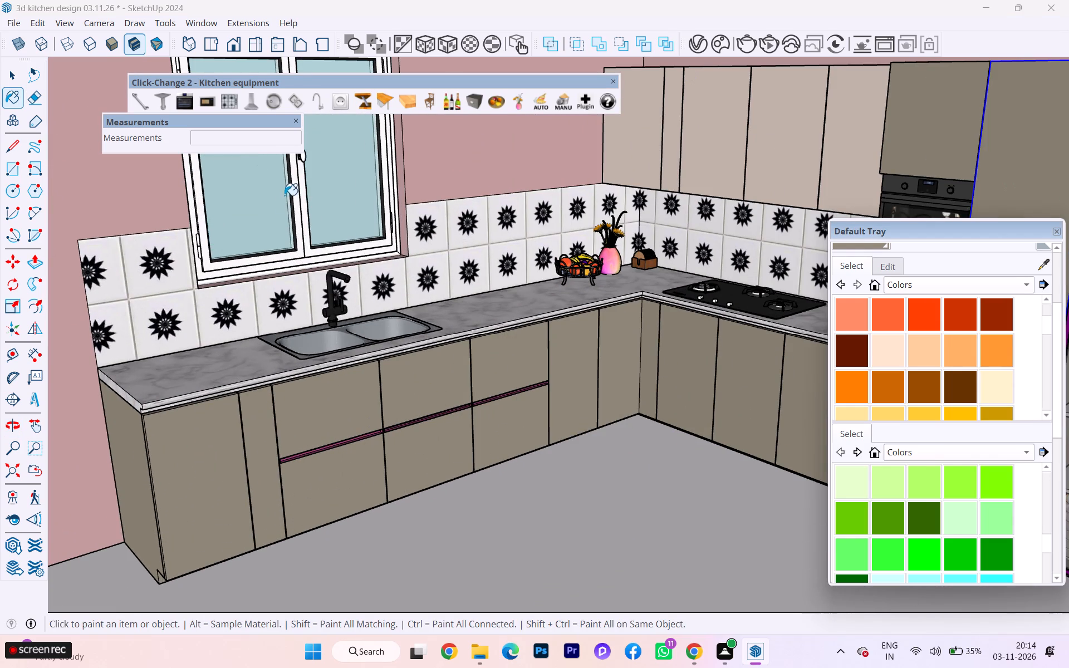
{"action": "scroll", "coordinate": [273, 256], "scroll_direction": "down", "scroll_amount": 7}
{"action": "scroll", "coordinate": [295, 256], "scroll_direction": "up", "scroll_amount": 3}
Open the room group, select all of the floor slab and paint it with Basic Tile from the Tile materials.
{"action": "left_click", "coordinate": [14, 77]}
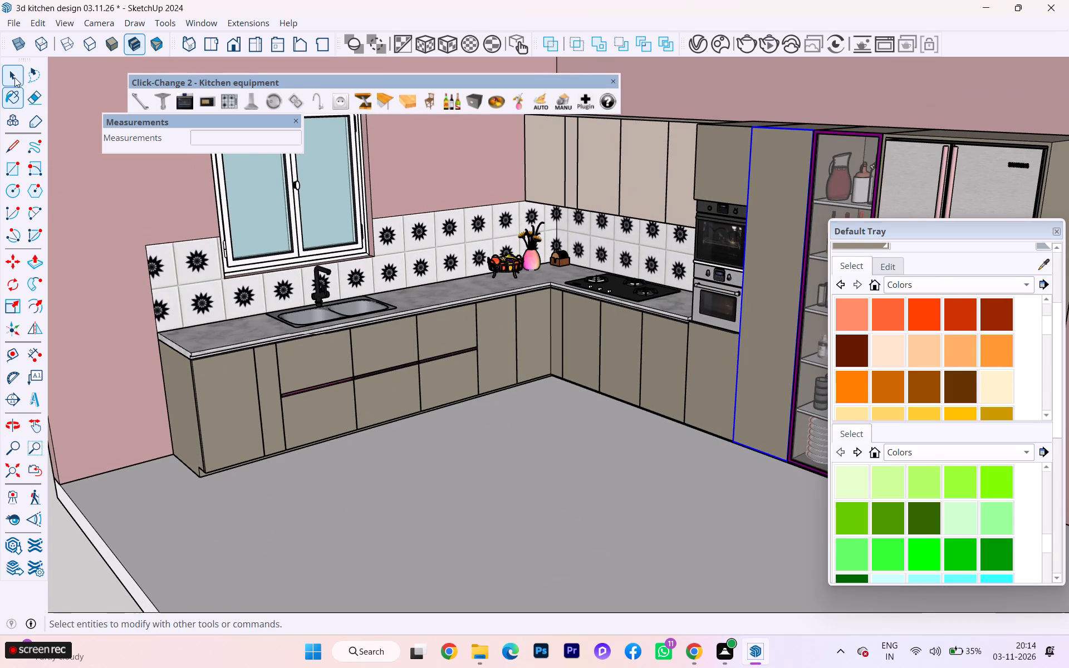
{"action": "left_click", "coordinate": [116, 455]}
{"action": "scroll", "coordinate": [168, 300], "scroll_direction": "down", "scroll_amount": 2}
{"action": "scroll", "coordinate": [164, 297], "scroll_direction": "up", "scroll_amount": 1}
{"action": "scroll", "coordinate": [164, 297], "scroll_direction": "down", "scroll_amount": 1}
{"action": "middle_click_drag", "start_coordinate": [173, 297], "coordinate": [320, 350]}
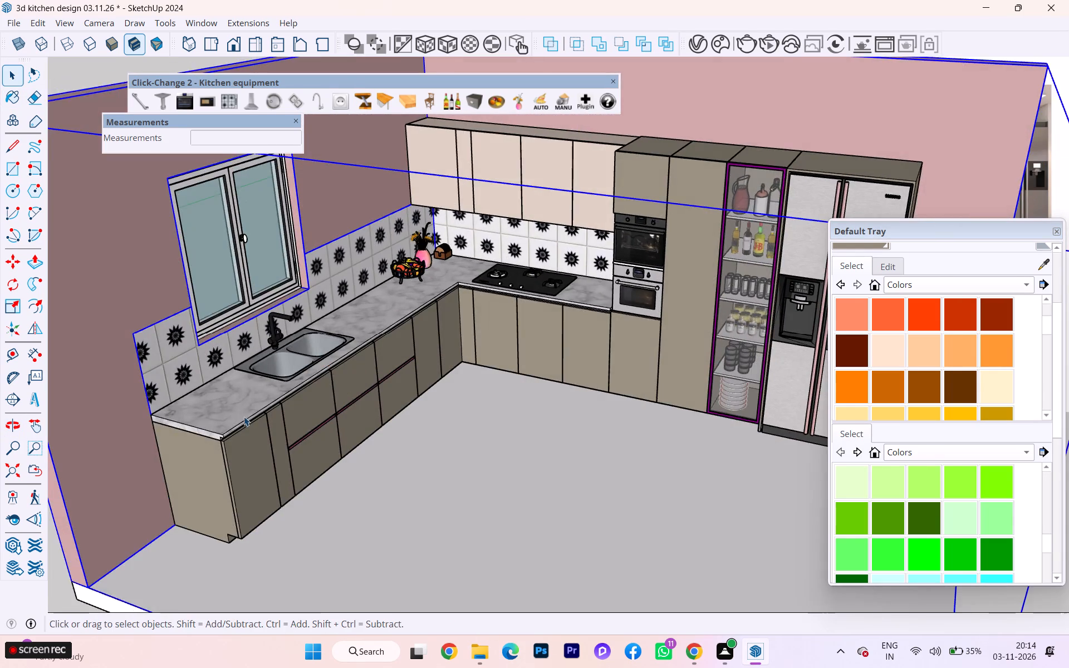
{"action": "scroll", "coordinate": [286, 369], "scroll_direction": "down", "scroll_amount": 8}
{"action": "scroll", "coordinate": [320, 337], "scroll_direction": "up", "scroll_amount": 1}
{"action": "left_click", "coordinate": [134, 574]}
{"action": "triple_click", "coordinate": [415, 552]}
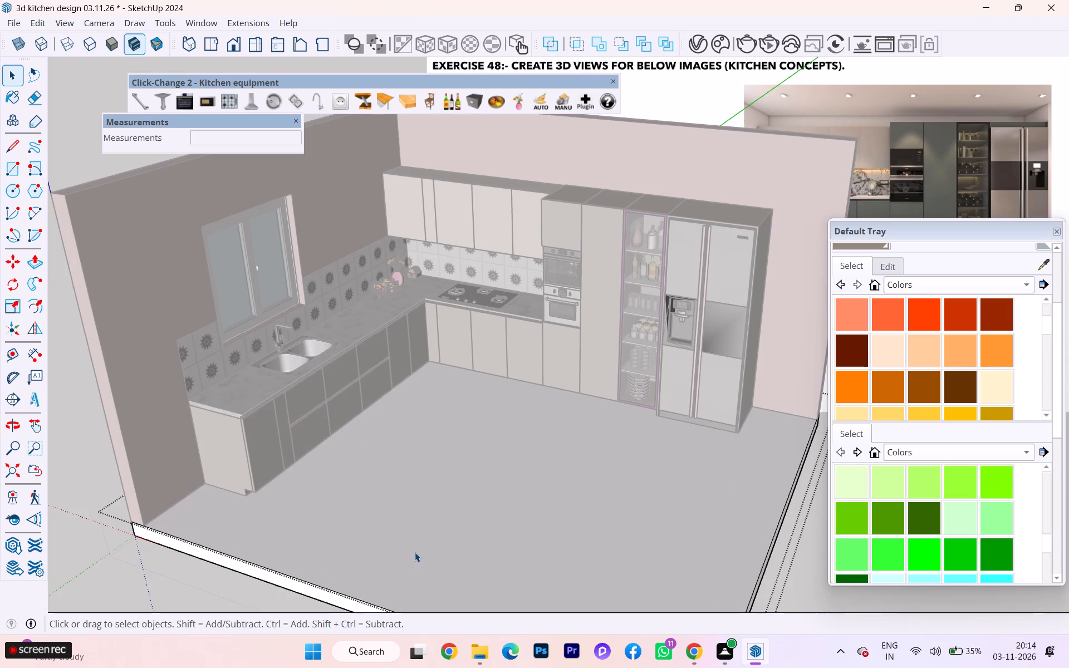
{"action": "scroll", "coordinate": [484, 537], "scroll_direction": "down", "scroll_amount": 2}
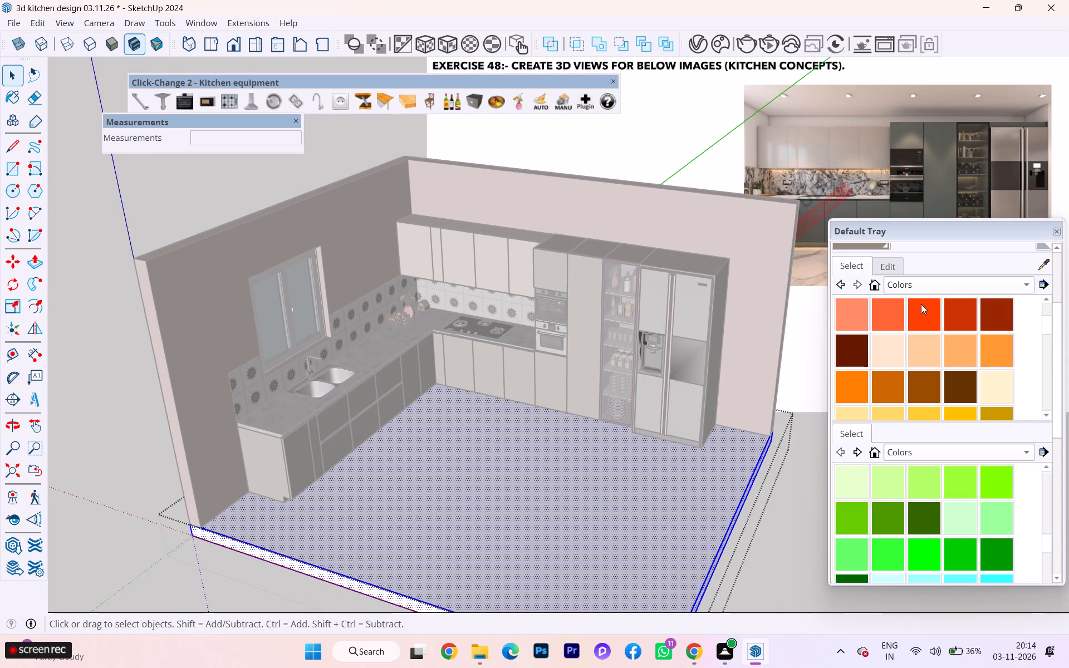
{"action": "left_click", "coordinate": [945, 283]}
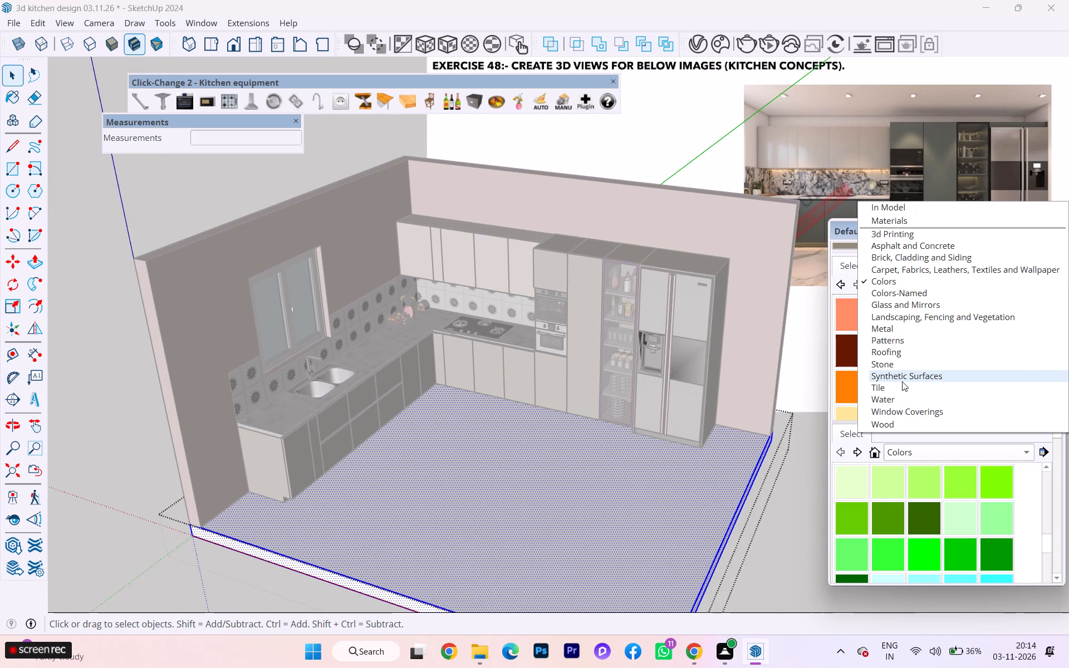
{"action": "left_click", "coordinate": [893, 393]}
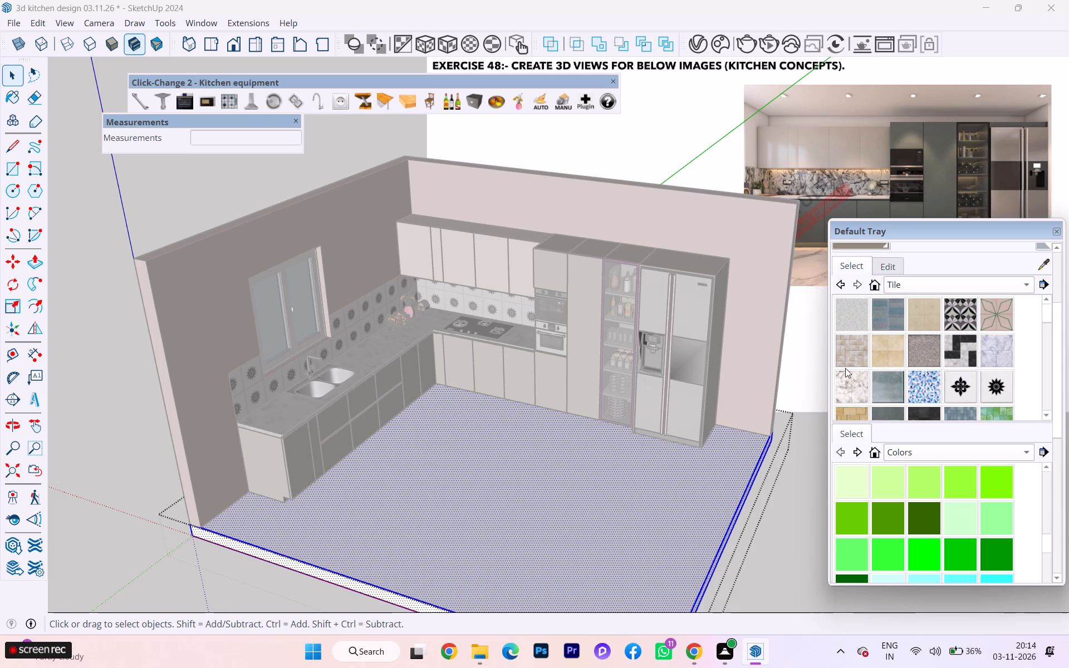
{"action": "scroll", "coordinate": [836, 371], "scroll_direction": "down", "scroll_amount": 1}
{"action": "scroll", "coordinate": [510, 352], "scroll_direction": "down", "scroll_amount": 2}
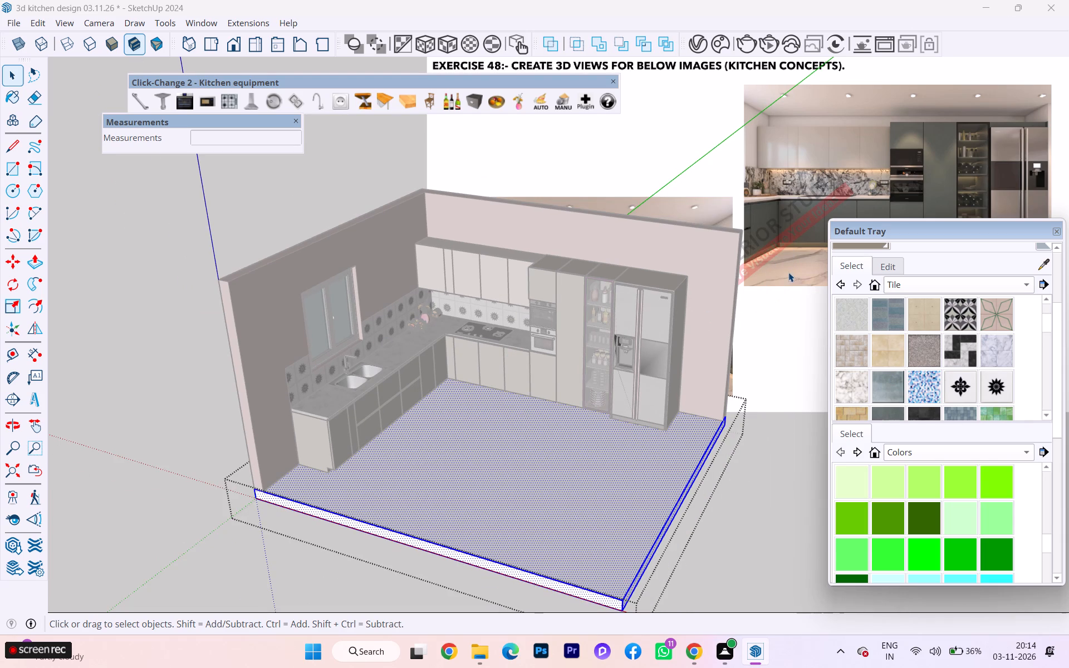
{"action": "left_click", "coordinate": [862, 310]}
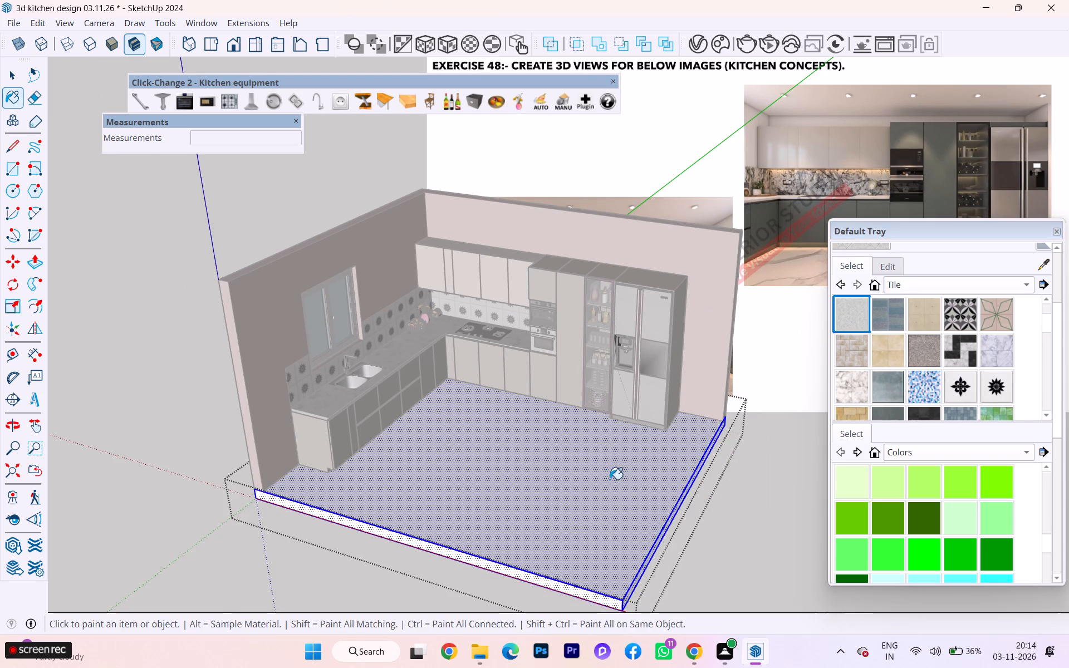
{"action": "left_click", "coordinate": [607, 480]}
Match the Basic Tile material's color on screen to the marble floor in the reference image.
{"action": "left_click", "coordinate": [1045, 262]}
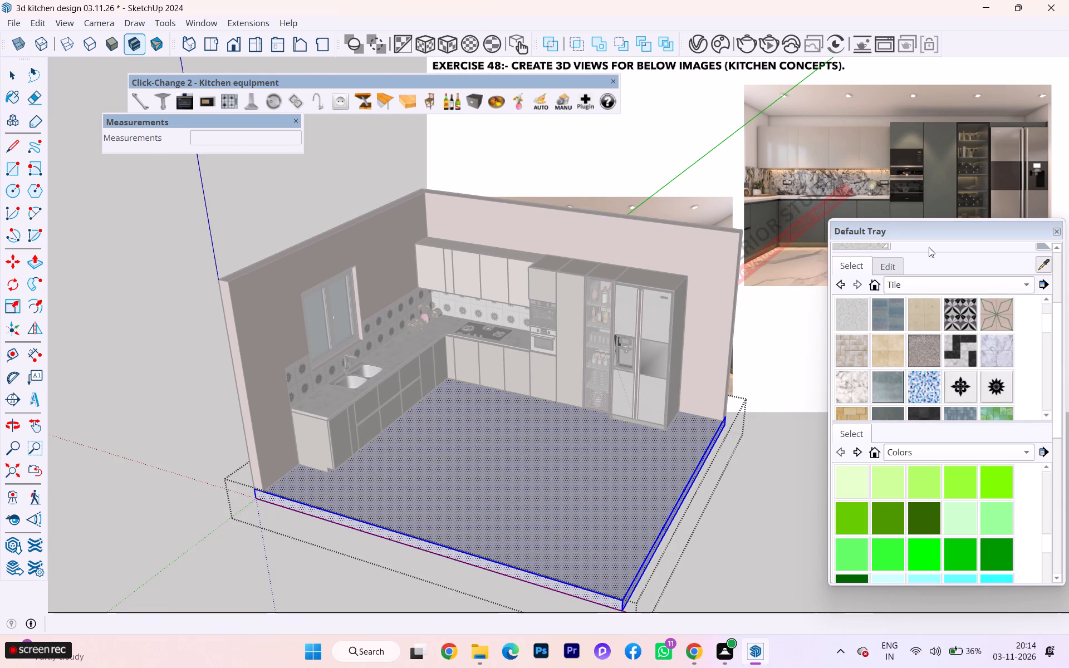
{"action": "left_click", "coordinate": [811, 277]}
{"action": "left_click", "coordinate": [580, 422]}
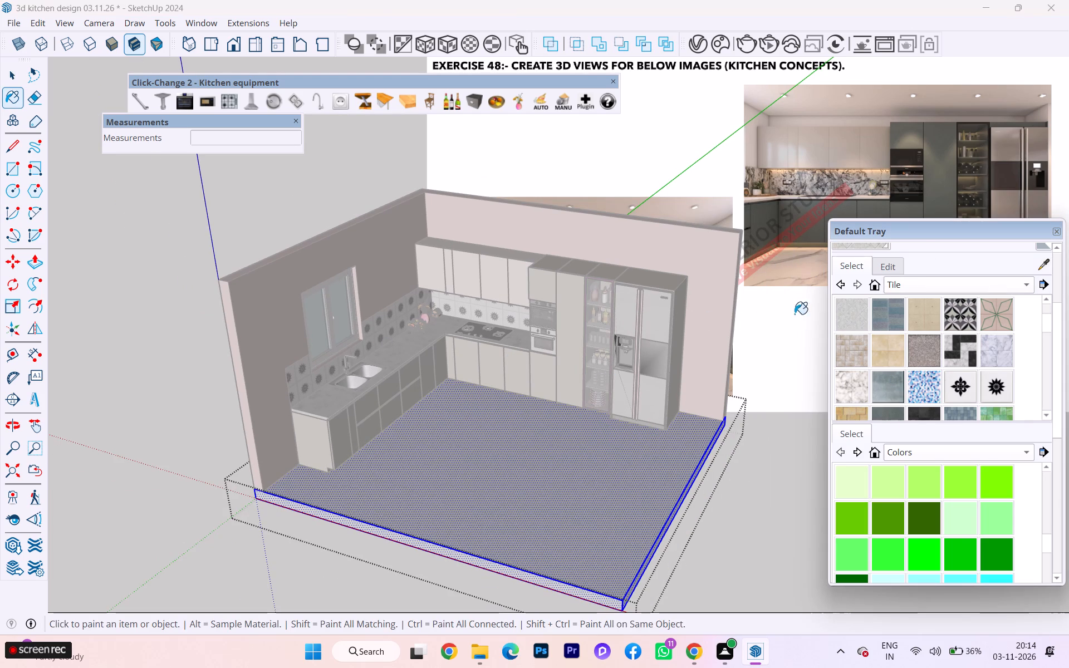
{"action": "scroll", "coordinate": [901, 271], "scroll_direction": "up", "scroll_amount": 1}
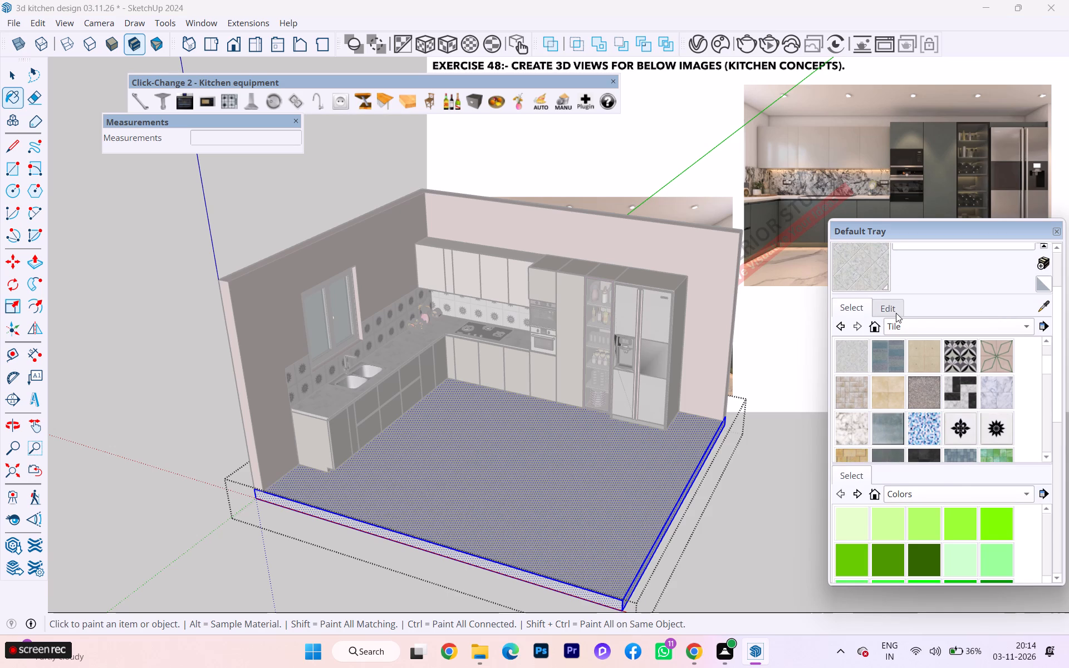
{"action": "left_click", "coordinate": [896, 313]}
{"action": "left_click", "coordinate": [994, 364]}
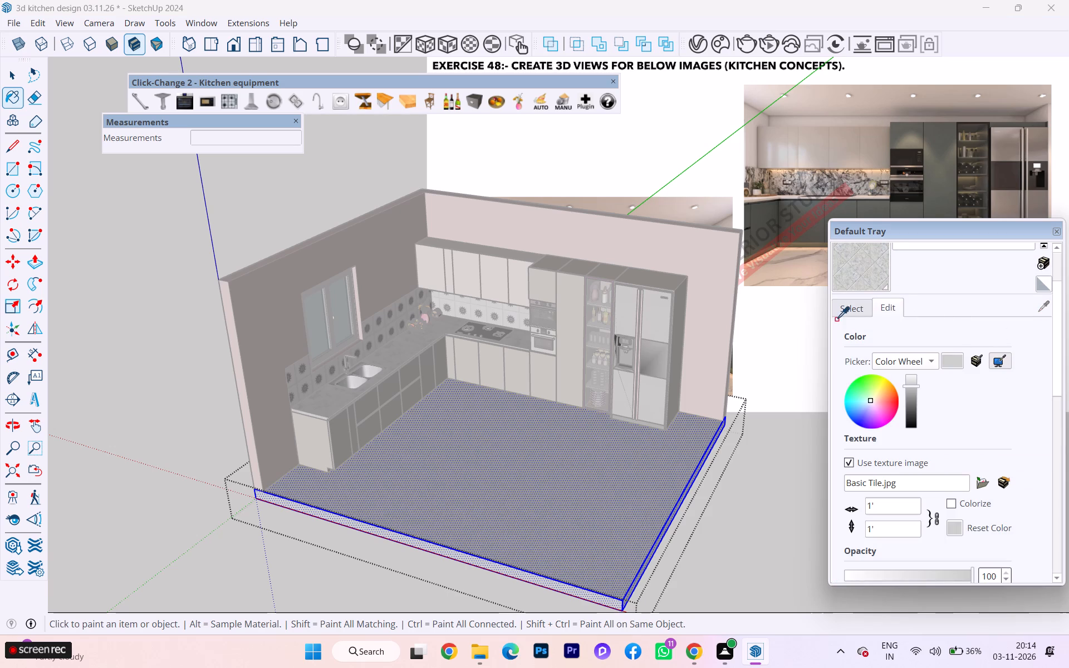
{"action": "left_click", "coordinate": [805, 266]}
Examine the tinted tile texture on the floor at close range.
{"action": "scroll", "coordinate": [587, 399], "scroll_direction": "up", "scroll_amount": 1}
{"action": "scroll", "coordinate": [587, 399], "scroll_direction": "down", "scroll_amount": 1}
{"action": "scroll", "coordinate": [587, 399], "scroll_direction": "up", "scroll_amount": 3}
{"action": "scroll", "coordinate": [541, 502], "scroll_direction": "up", "scroll_amount": 3}
{"action": "scroll", "coordinate": [537, 513], "scroll_direction": "down", "scroll_amount": 3}
{"action": "scroll", "coordinate": [537, 514], "scroll_direction": "up", "scroll_amount": 8}
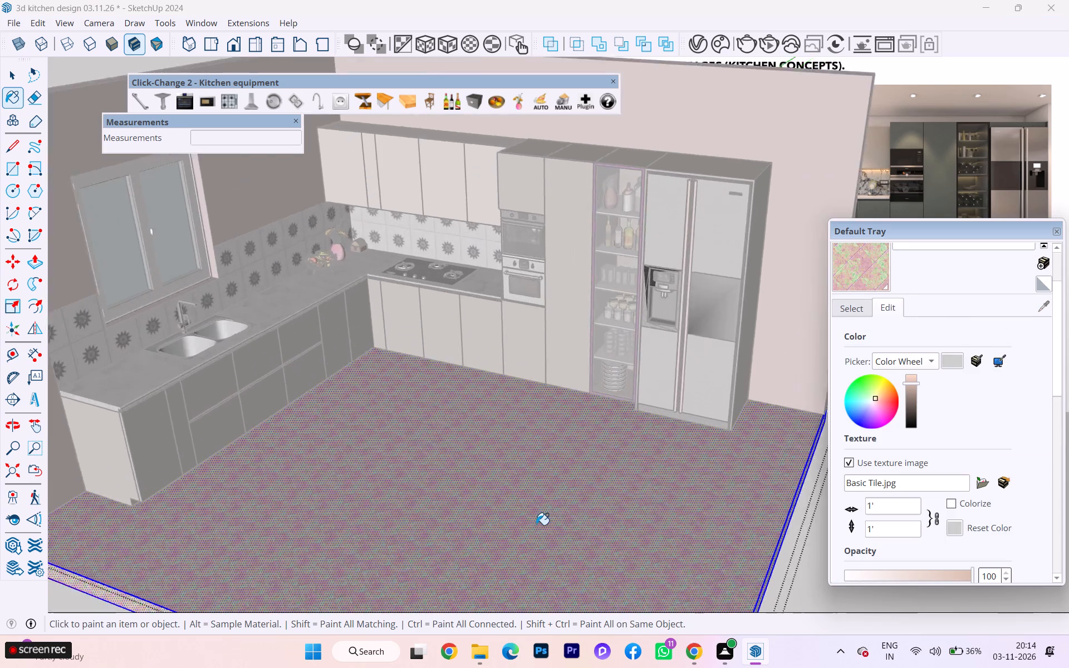
{"action": "scroll", "coordinate": [533, 513], "scroll_direction": "up", "scroll_amount": 3}
{"action": "scroll", "coordinate": [532, 513], "scroll_direction": "down", "scroll_amount": 2}
{"action": "scroll", "coordinate": [532, 513], "scroll_direction": "up", "scroll_amount": 1}
{"action": "scroll", "coordinate": [531, 513], "scroll_direction": "down", "scroll_amount": 3}
{"action": "scroll", "coordinate": [531, 513], "scroll_direction": "up", "scroll_amount": 4}
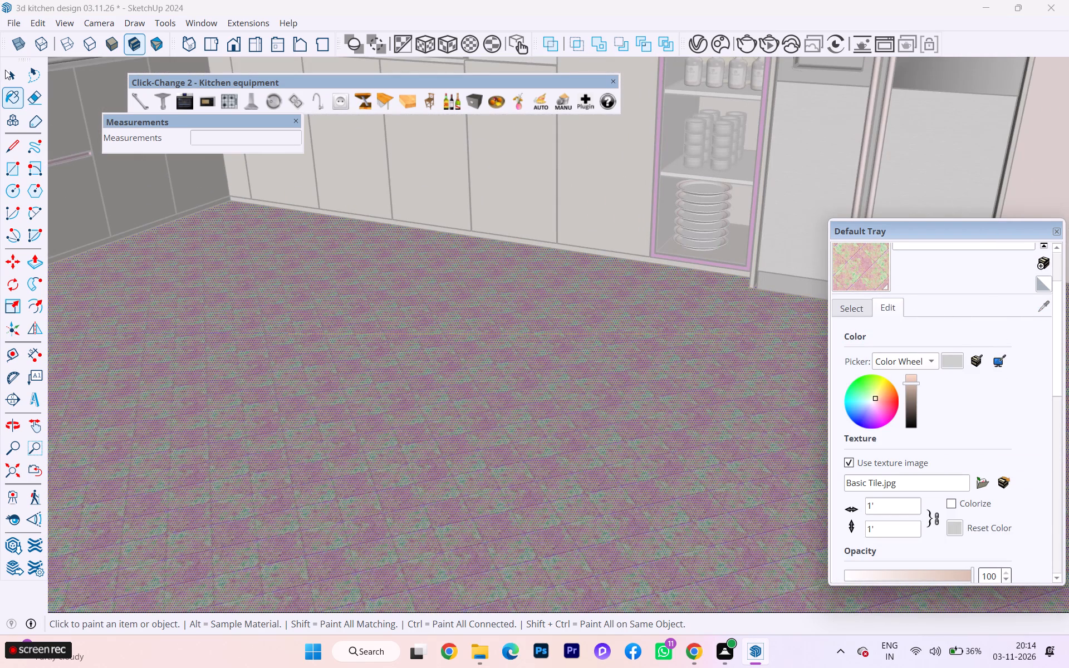
Select the floor slab's top face and enlarge its tile texture with the fitted tri-planar projection.
{"action": "left_click", "coordinate": [11, 73]}
{"action": "left_click", "coordinate": [290, 327]}
{"action": "scroll", "coordinate": [429, 333], "scroll_direction": "down", "scroll_amount": 1}
{"action": "scroll", "coordinate": [429, 333], "scroll_direction": "up", "scroll_amount": 4}
{"action": "scroll", "coordinate": [429, 333], "scroll_direction": "down", "scroll_amount": 1}
{"action": "scroll", "coordinate": [415, 327], "scroll_direction": "up", "scroll_amount": 1}
{"action": "scroll", "coordinate": [410, 327], "scroll_direction": "down", "scroll_amount": 20}
{"action": "scroll", "coordinate": [410, 327], "scroll_direction": "down", "scroll_amount": 4}
{"action": "scroll", "coordinate": [367, 263], "scroll_direction": "up", "scroll_amount": 1}
{"action": "scroll", "coordinate": [371, 265], "scroll_direction": "down", "scroll_amount": 1}
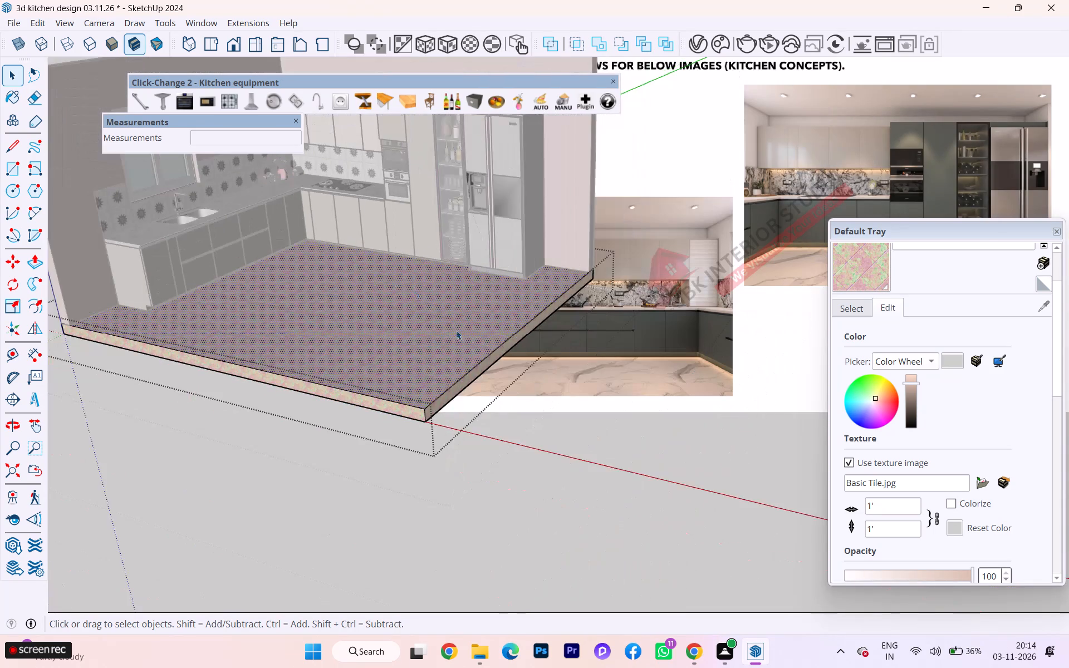
{"action": "scroll", "coordinate": [401, 343], "scroll_direction": "up", "scroll_amount": 2}
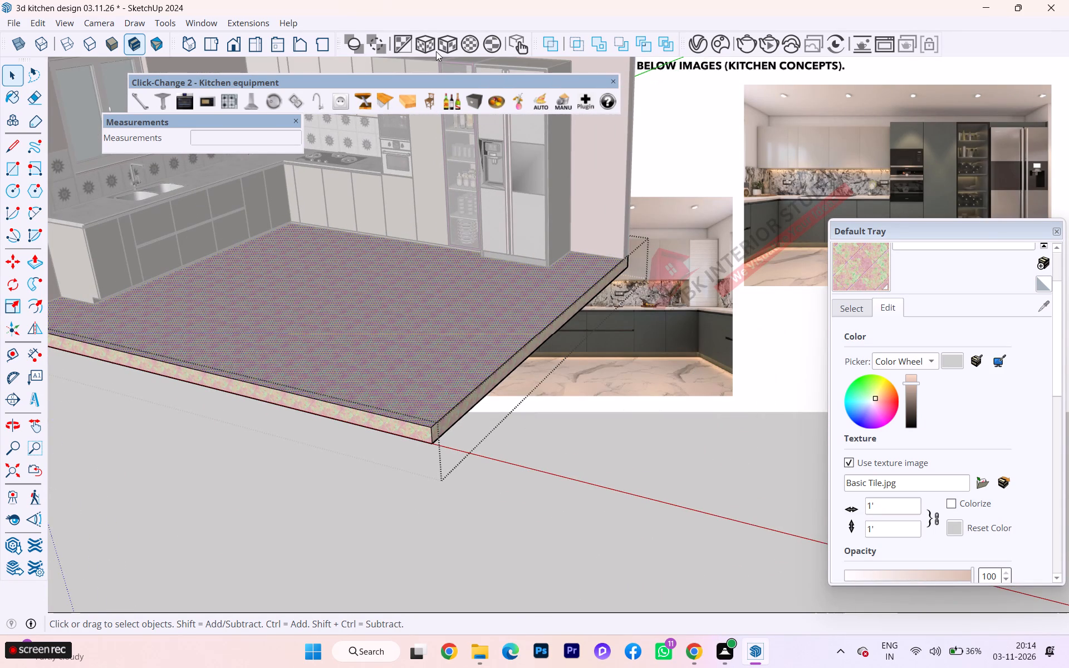
{"action": "left_click", "coordinate": [450, 41]}
{"action": "scroll", "coordinate": [393, 303], "scroll_direction": "up", "scroll_amount": 2}
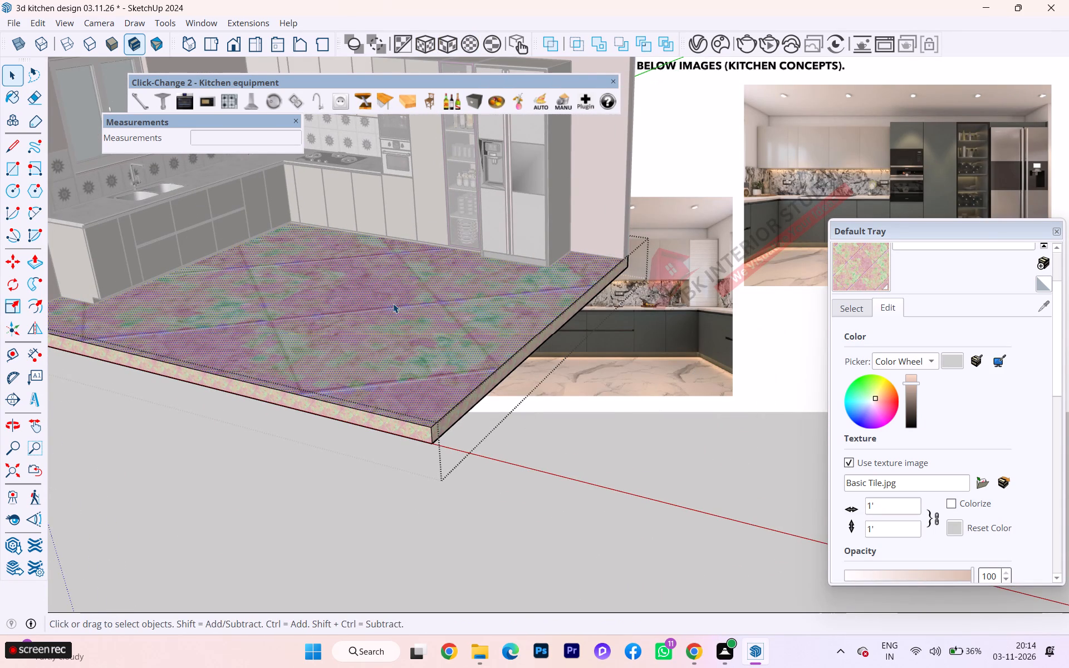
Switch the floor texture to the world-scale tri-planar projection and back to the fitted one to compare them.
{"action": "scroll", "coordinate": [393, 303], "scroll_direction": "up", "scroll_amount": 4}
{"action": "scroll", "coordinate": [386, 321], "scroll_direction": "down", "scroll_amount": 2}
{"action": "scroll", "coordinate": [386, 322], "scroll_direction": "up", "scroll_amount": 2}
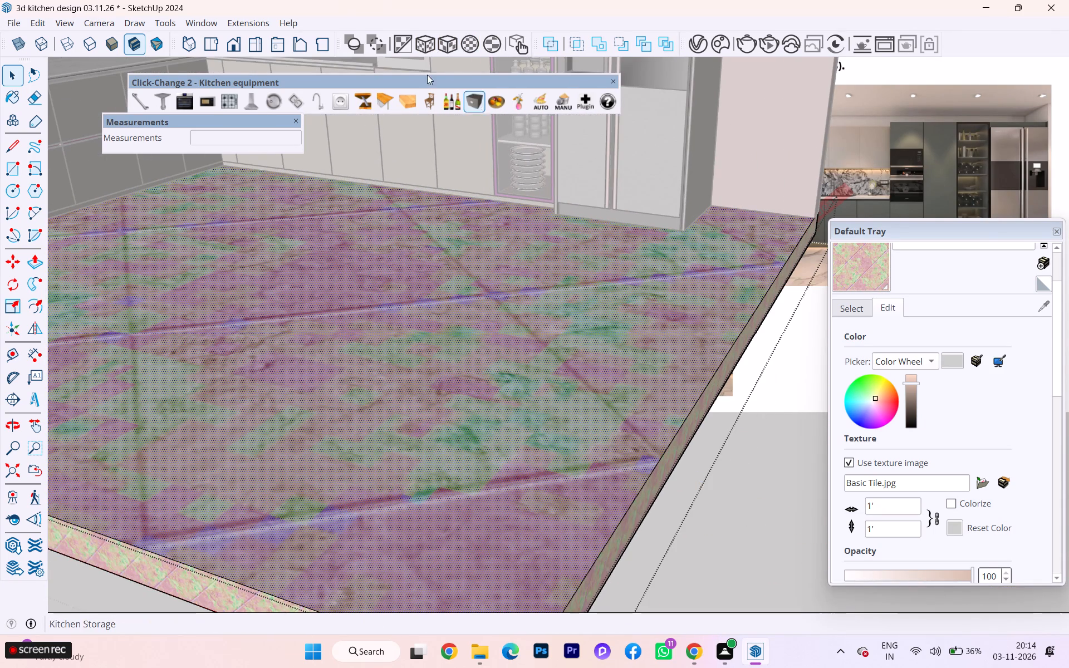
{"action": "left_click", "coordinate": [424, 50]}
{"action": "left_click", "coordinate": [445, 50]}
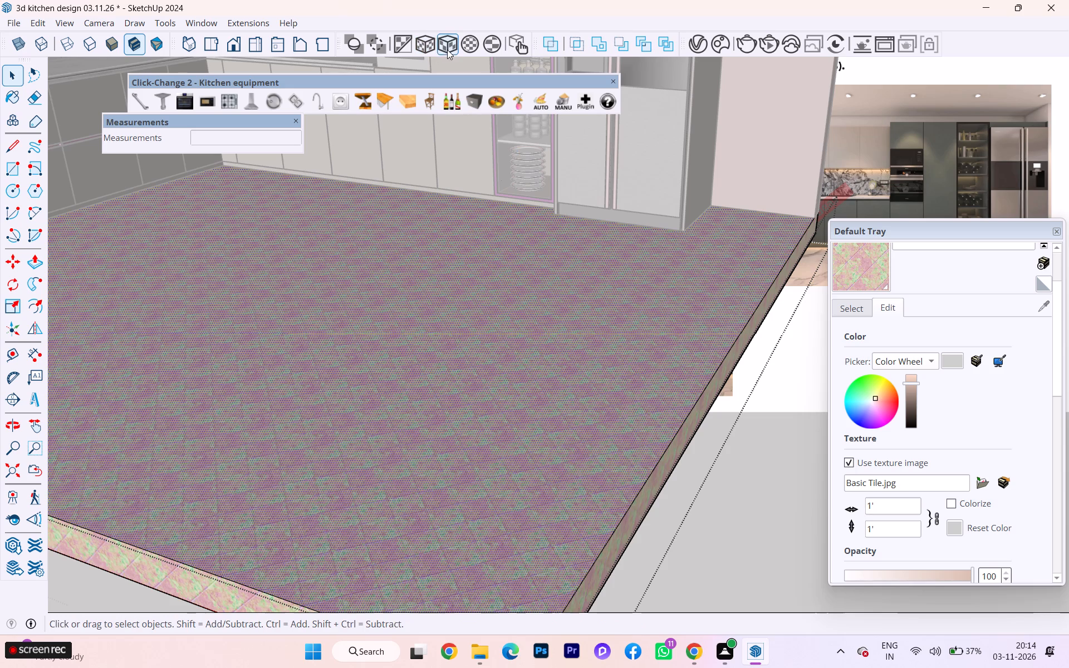
Leave the room group and examine the whole tiled floor alongside the reference image.
{"action": "left_click", "coordinate": [748, 475]}
{"action": "scroll", "coordinate": [528, 353], "scroll_direction": "down", "scroll_amount": 1}
{"action": "middle_click_drag", "start_coordinate": [527, 358], "coordinate": [485, 638]}
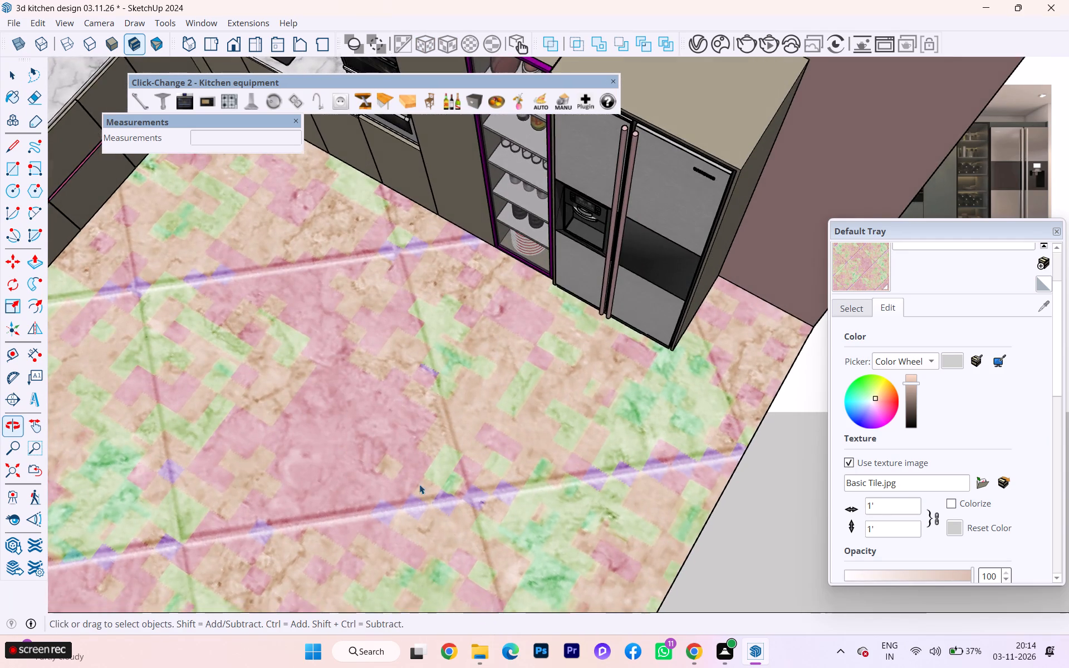
{"action": "scroll", "coordinate": [370, 380], "scroll_direction": "down", "scroll_amount": 4}
{"action": "scroll", "coordinate": [462, 312], "scroll_direction": "down", "scroll_amount": 3}
{"action": "middle_click_drag", "start_coordinate": [458, 304], "coordinate": [541, 167]}
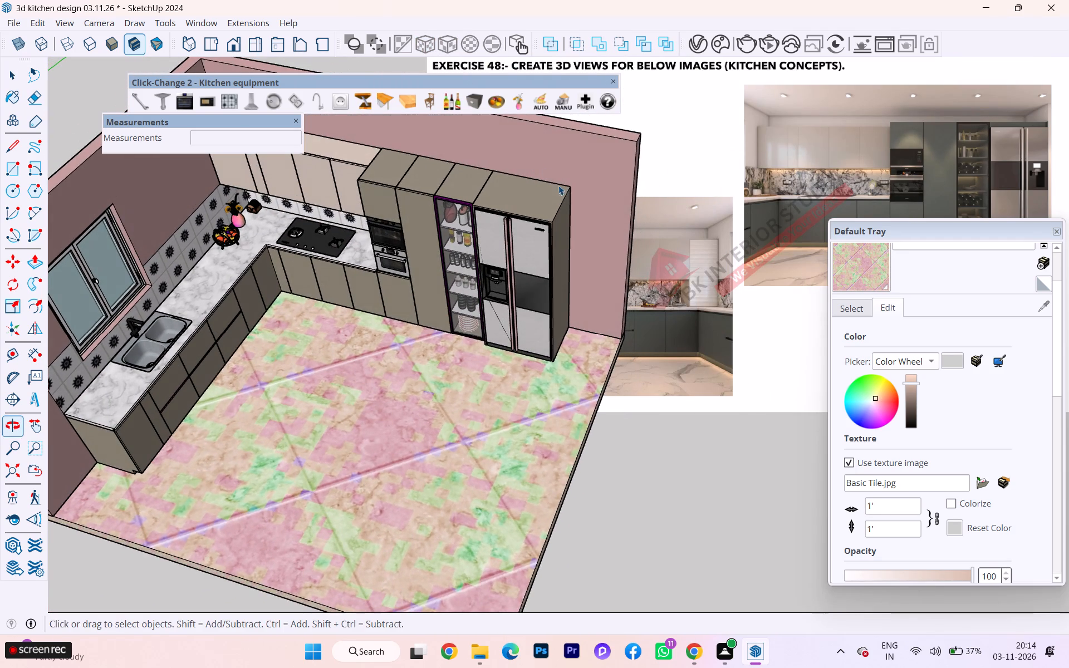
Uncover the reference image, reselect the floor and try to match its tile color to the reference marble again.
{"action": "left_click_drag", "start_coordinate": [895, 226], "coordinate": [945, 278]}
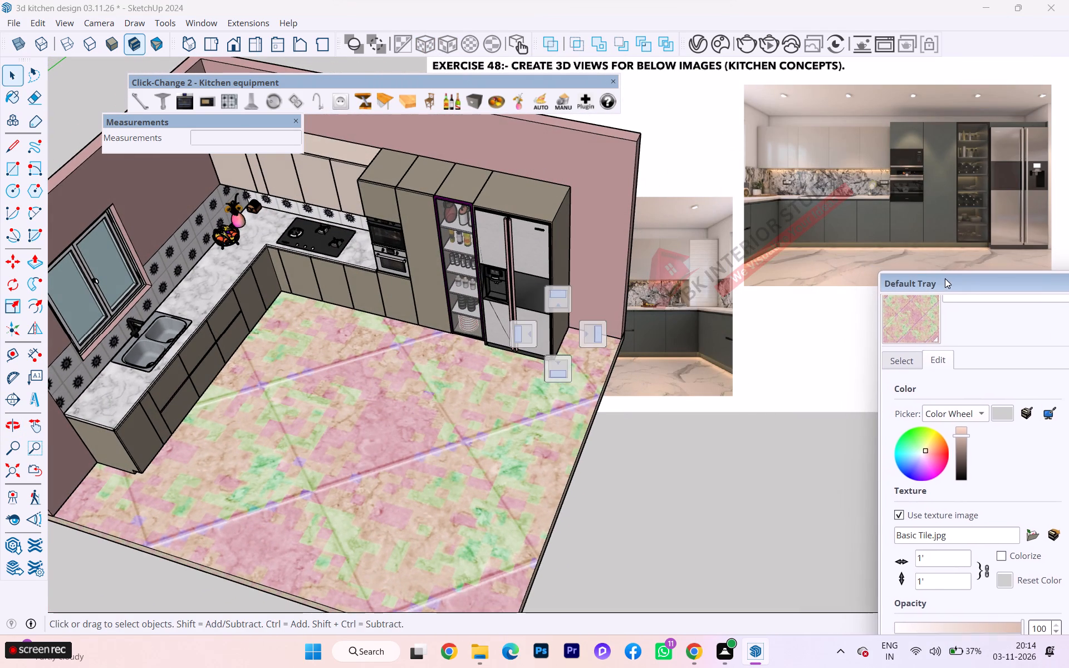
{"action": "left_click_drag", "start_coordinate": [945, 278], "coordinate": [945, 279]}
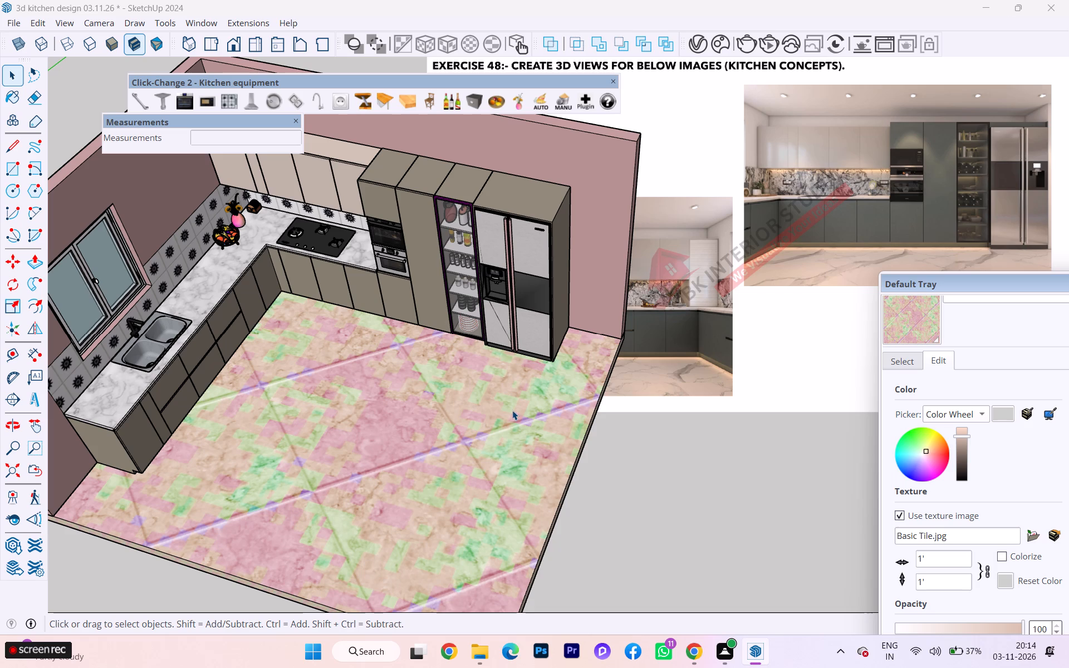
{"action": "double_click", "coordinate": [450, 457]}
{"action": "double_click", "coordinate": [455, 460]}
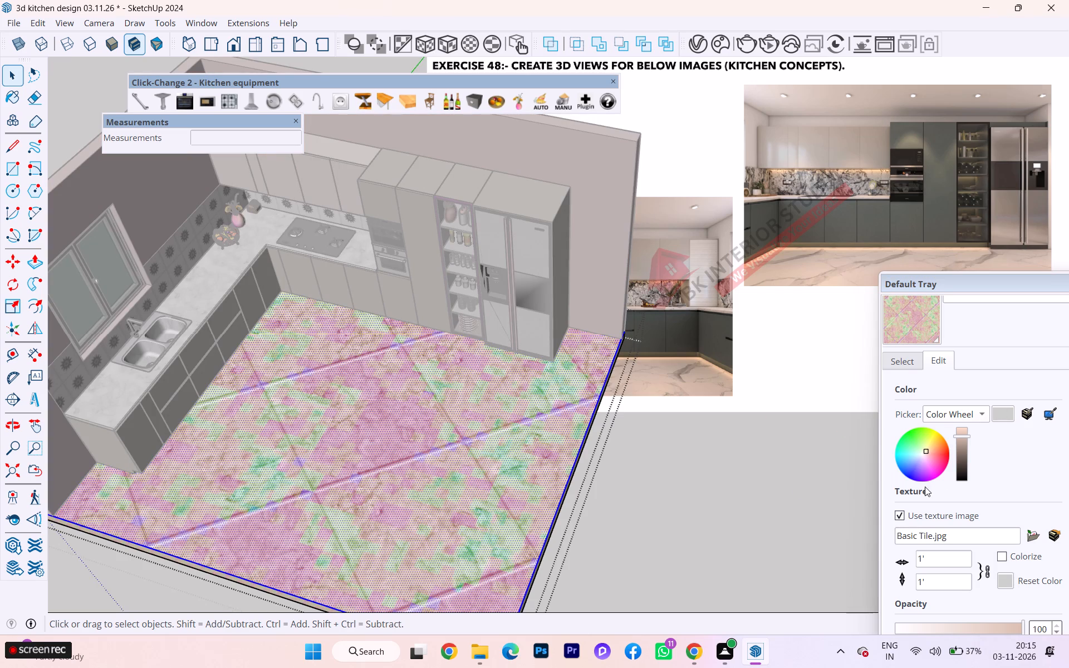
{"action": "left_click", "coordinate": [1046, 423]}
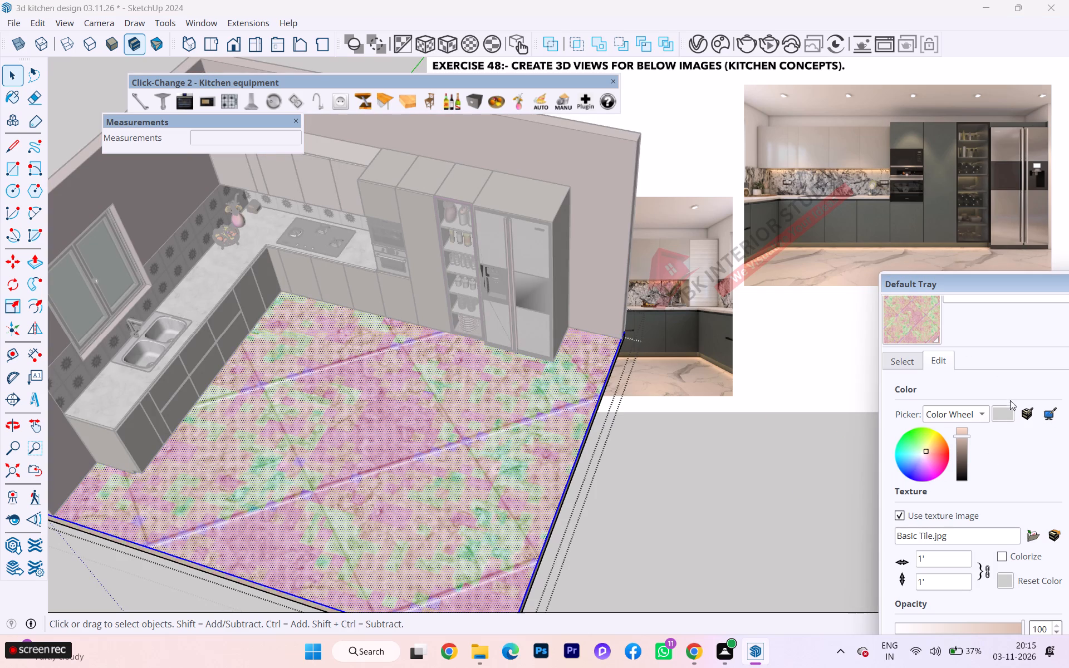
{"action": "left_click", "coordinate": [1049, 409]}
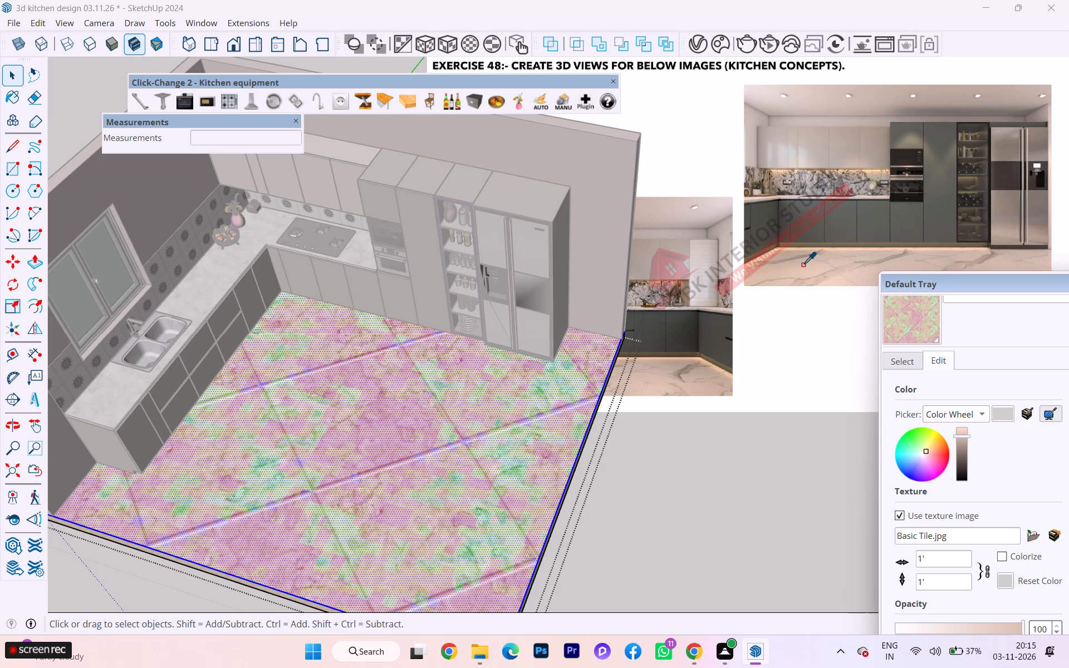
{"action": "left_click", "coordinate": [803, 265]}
Select the floor's top face with its edges and move the tray so the Tile material collection is fully in view.
{"action": "scroll", "coordinate": [411, 376], "scroll_direction": "up", "scroll_amount": 3}
{"action": "double_click", "coordinate": [441, 431]}
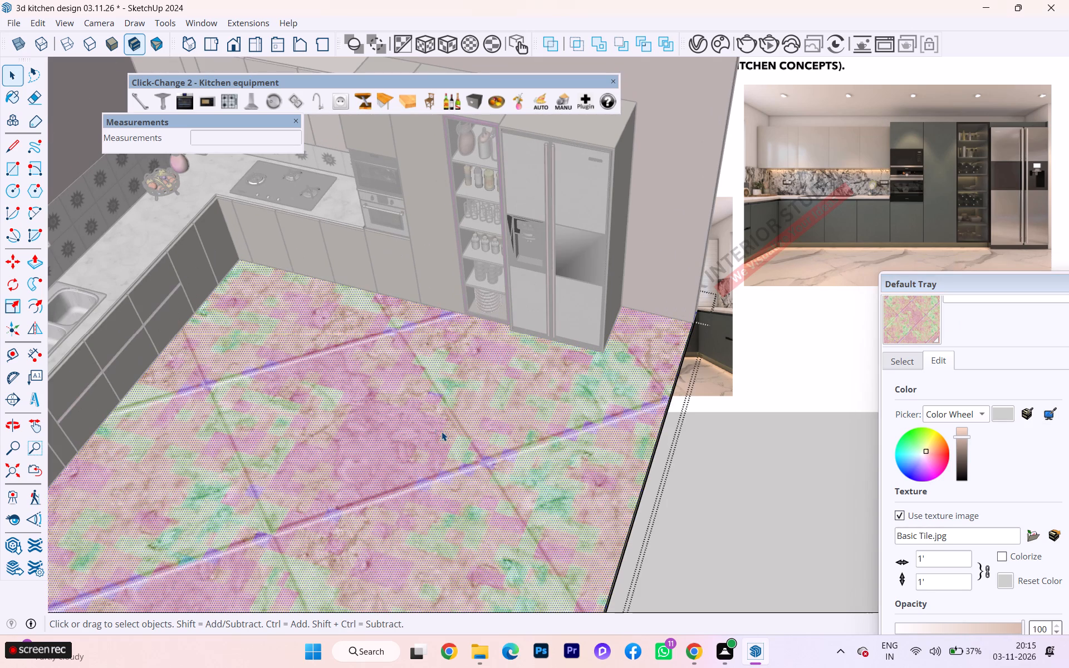
{"action": "scroll", "coordinate": [320, 487], "scroll_direction": "down", "scroll_amount": 2}
{"action": "left_click", "coordinate": [900, 367]}
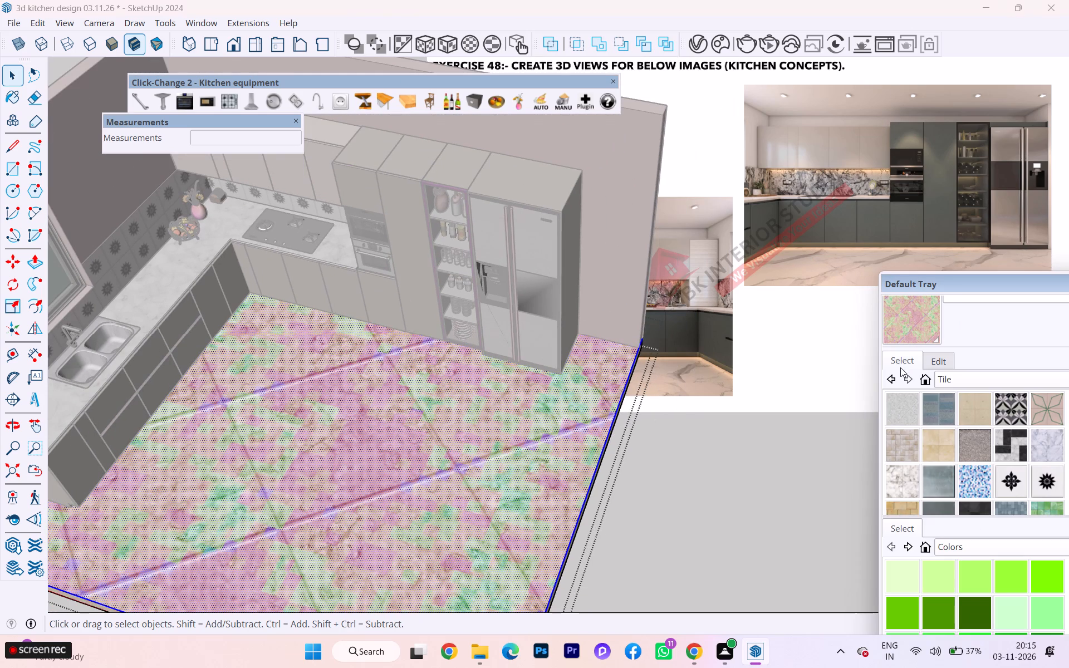
{"action": "left_click_drag", "start_coordinate": [944, 289], "coordinate": [798, 211]}
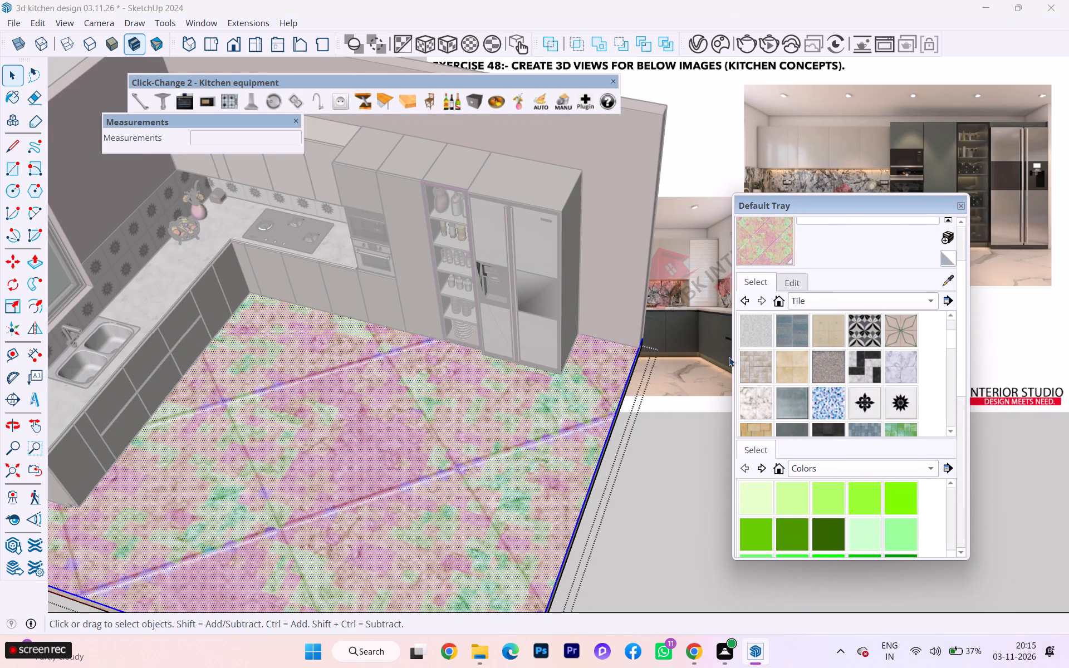
Open the Chaos Cosmos asset browser and switch its online materials from Wood to the Tiles category.
{"action": "left_click", "coordinate": [718, 51]}
{"action": "left_click", "coordinate": [237, 190]}
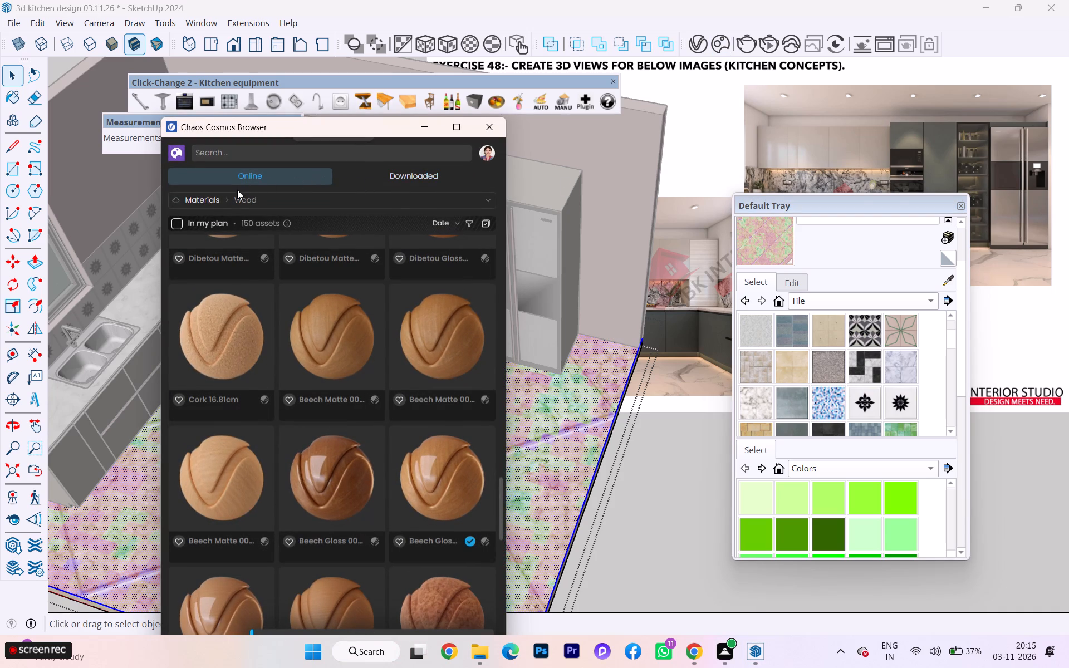
{"action": "left_click", "coordinate": [216, 201]}
{"action": "scroll", "coordinate": [240, 492], "scroll_direction": "down", "scroll_amount": 2}
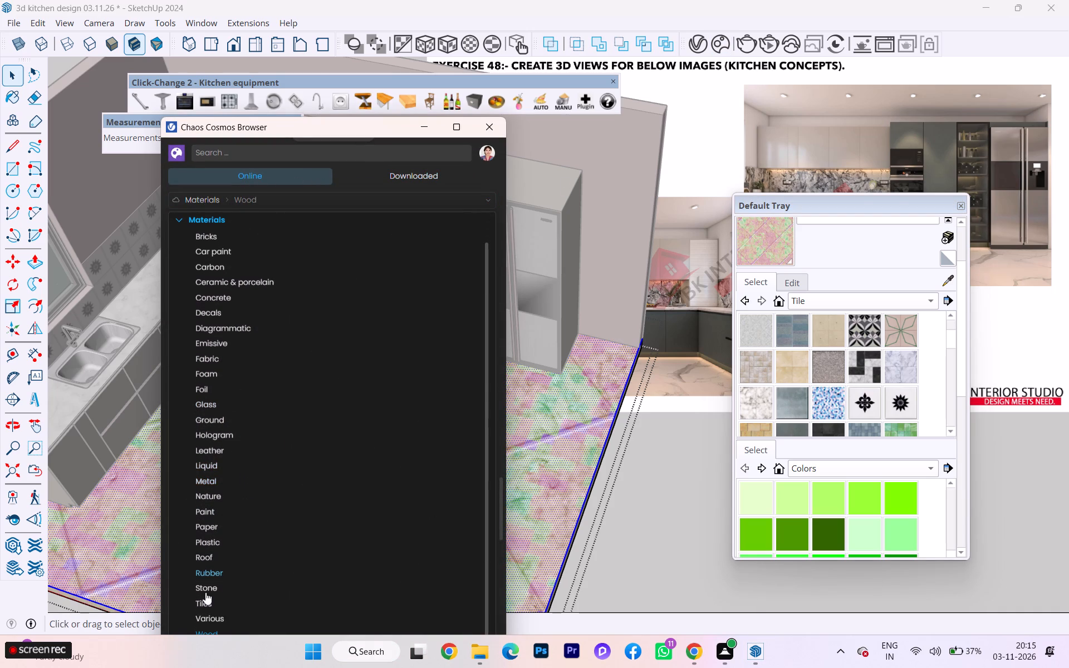
{"action": "left_click", "coordinate": [206, 600]}
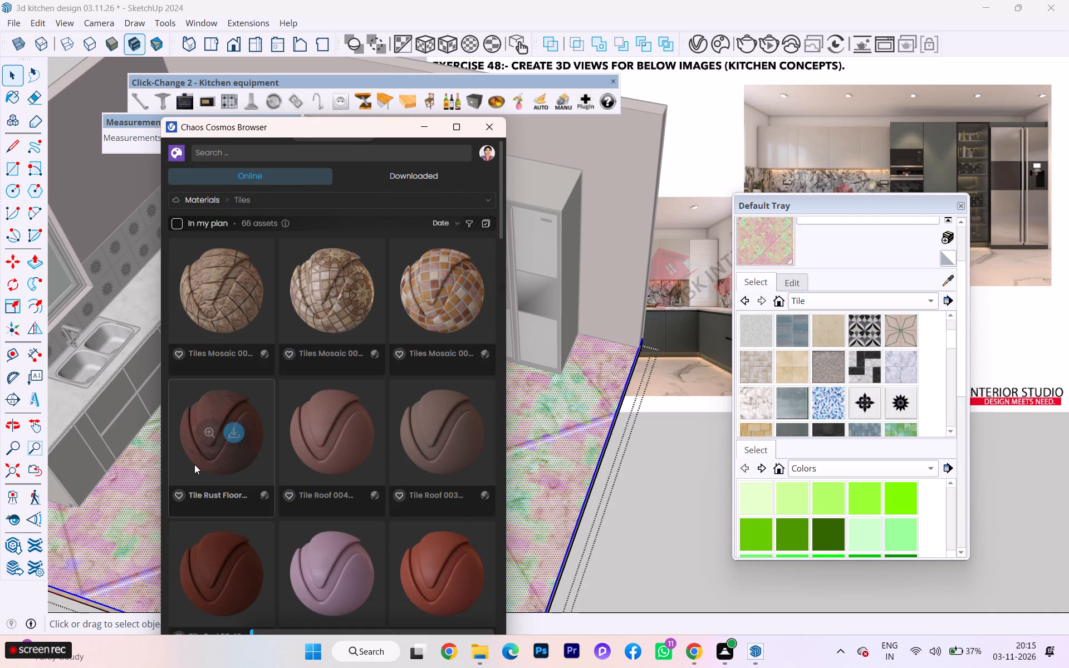
Browse the Tiles materials for a beige marble finish and download the Tiles Marble Orange material.
{"action": "scroll", "coordinate": [303, 420], "scroll_direction": "down", "scroll_amount": 6}
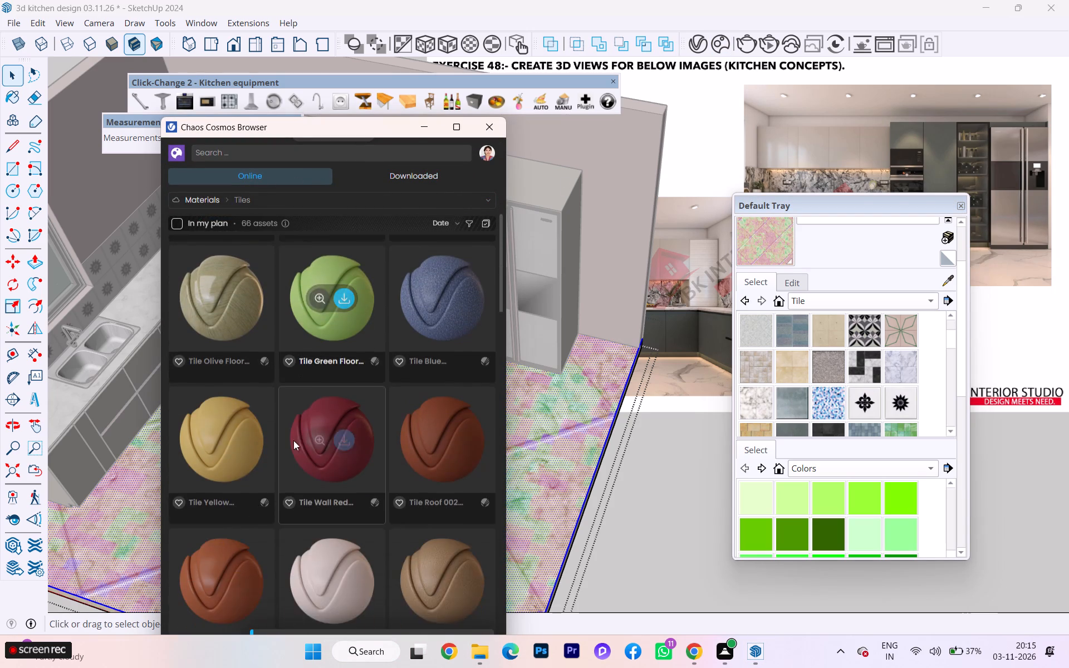
{"action": "scroll", "coordinate": [298, 471], "scroll_direction": "down", "scroll_amount": 12}
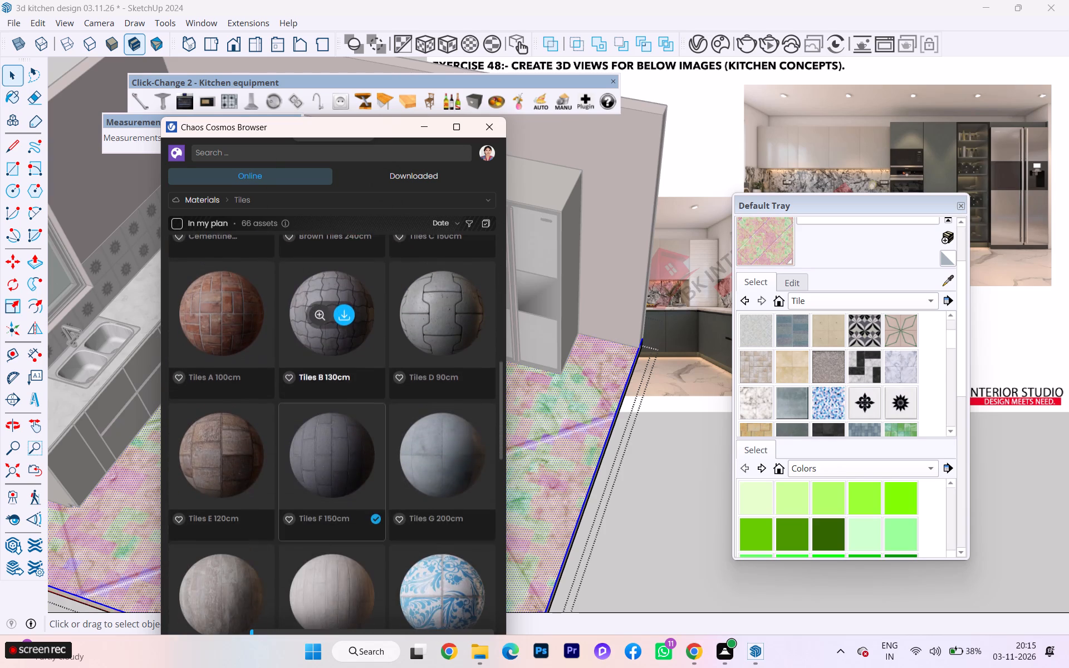
{"action": "scroll", "coordinate": [317, 511], "scroll_direction": "down", "scroll_amount": 9}
{"action": "scroll", "coordinate": [316, 512], "scroll_direction": "up", "scroll_amount": 3}
{"action": "scroll", "coordinate": [316, 512], "scroll_direction": "down", "scroll_amount": 2}
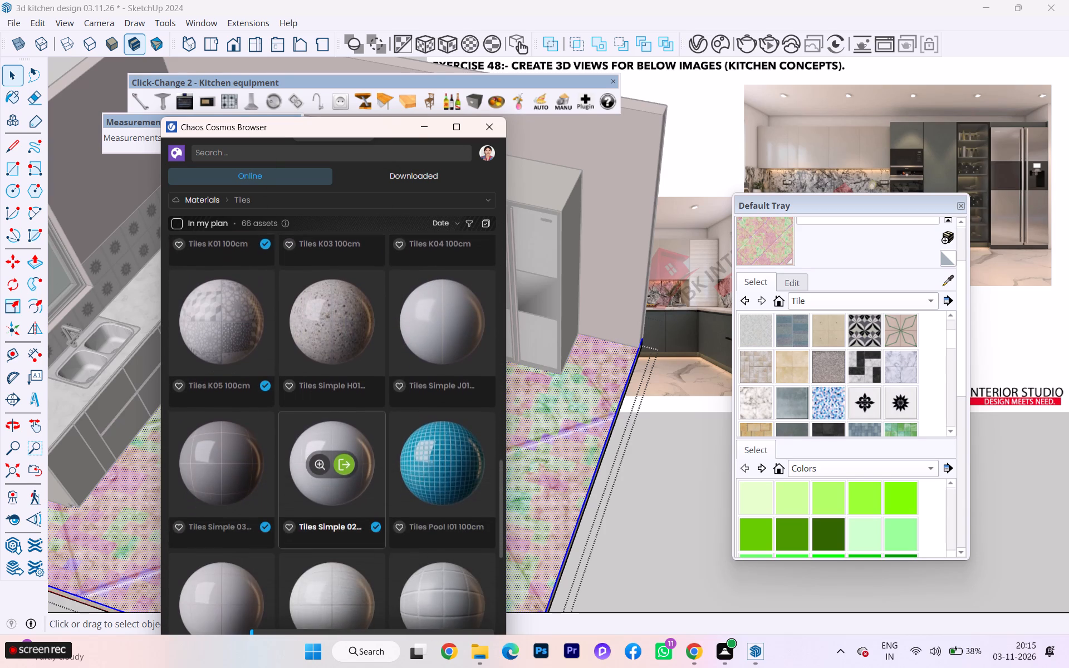
{"action": "scroll", "coordinate": [316, 512], "scroll_direction": "down", "scroll_amount": 2}
{"action": "scroll", "coordinate": [316, 512], "scroll_direction": "up", "scroll_amount": 1}
{"action": "scroll", "coordinate": [316, 512], "scroll_direction": "down", "scroll_amount": 11}
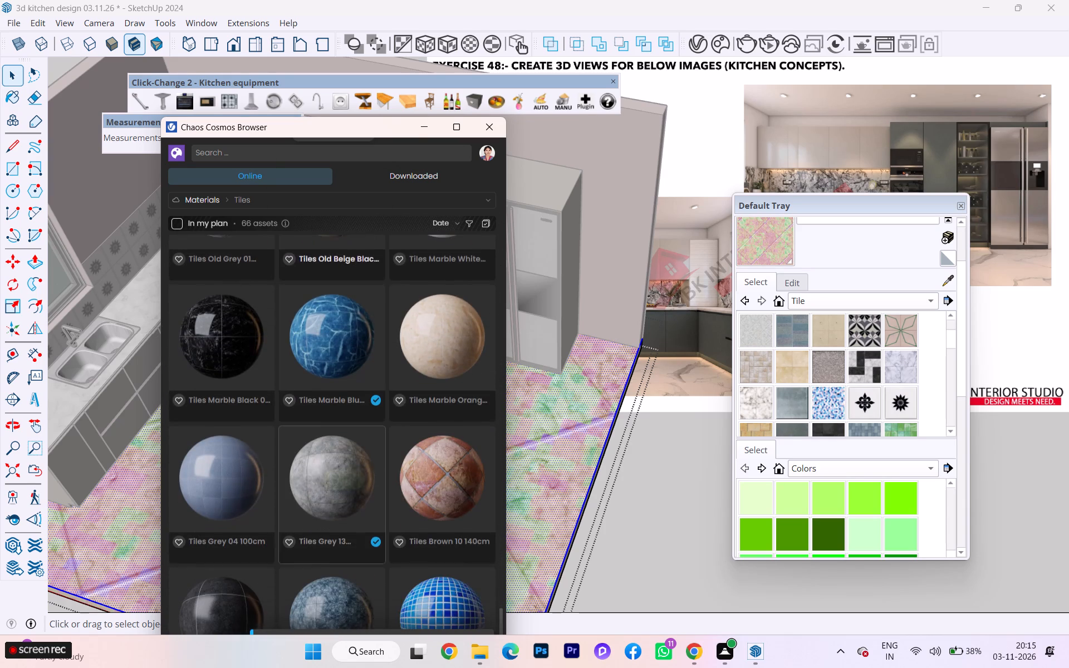
{"action": "scroll", "coordinate": [316, 512], "scroll_direction": "down", "scroll_amount": 4}
{"action": "scroll", "coordinate": [316, 512], "scroll_direction": "up", "scroll_amount": 1}
{"action": "scroll", "coordinate": [316, 512], "scroll_direction": "down", "scroll_amount": 9}
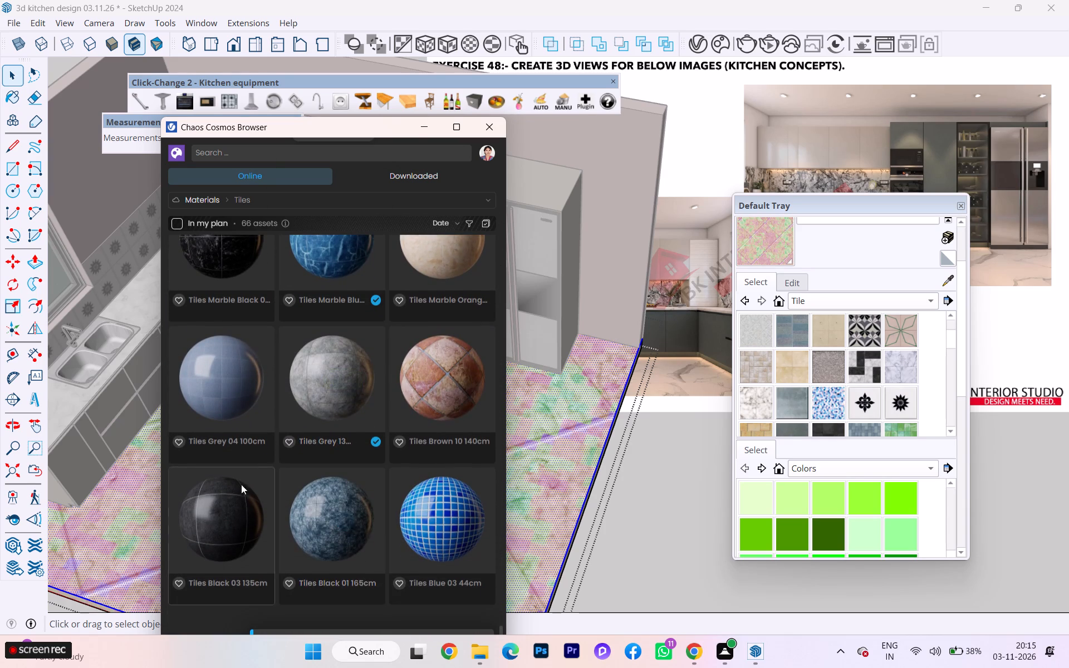
{"action": "scroll", "coordinate": [252, 479], "scroll_direction": "up", "scroll_amount": 4}
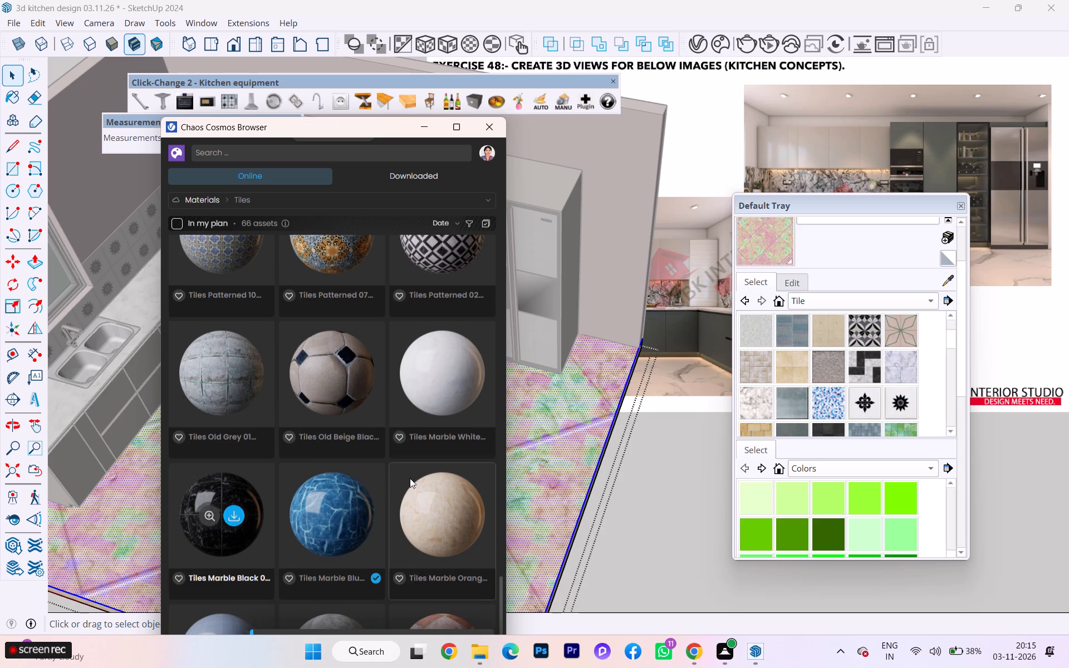
{"action": "left_click", "coordinate": [452, 515]}
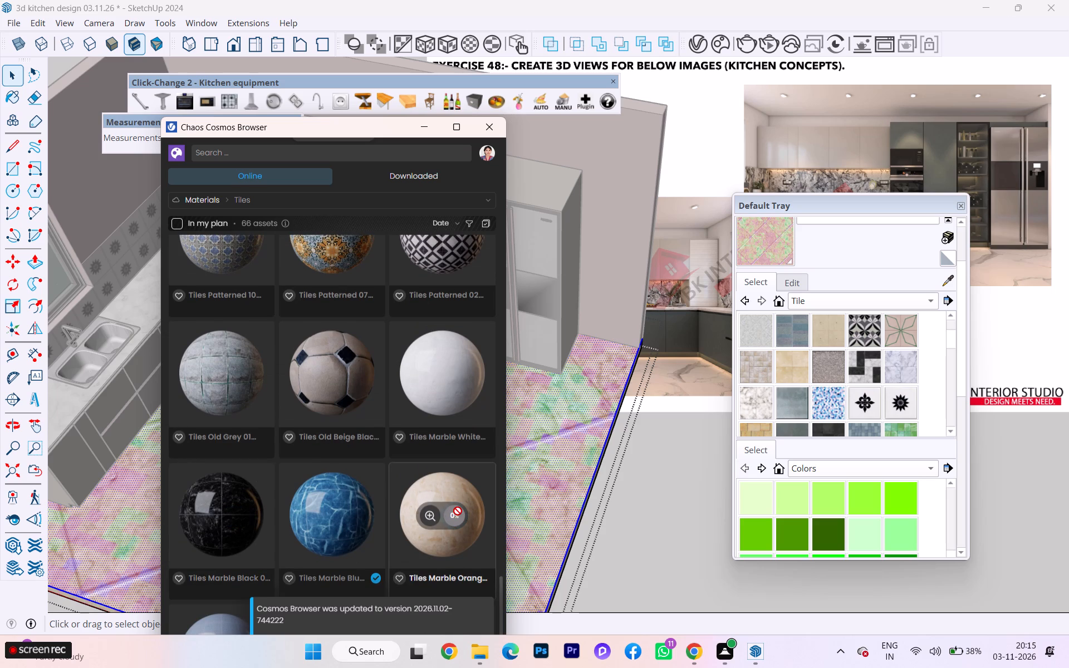
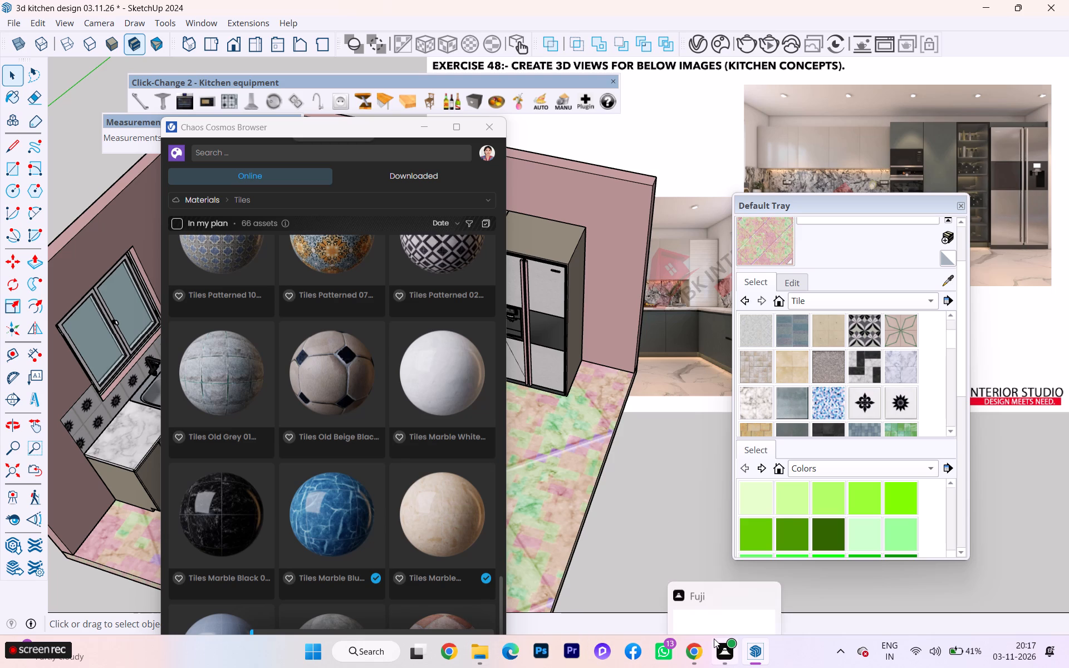
Import the downloaded Tiles Marble Orange 01 160cm material from Chaos Cosmos into the scene.
{"action": "scroll", "coordinate": [458, 513], "scroll_direction": "down", "scroll_amount": 1}
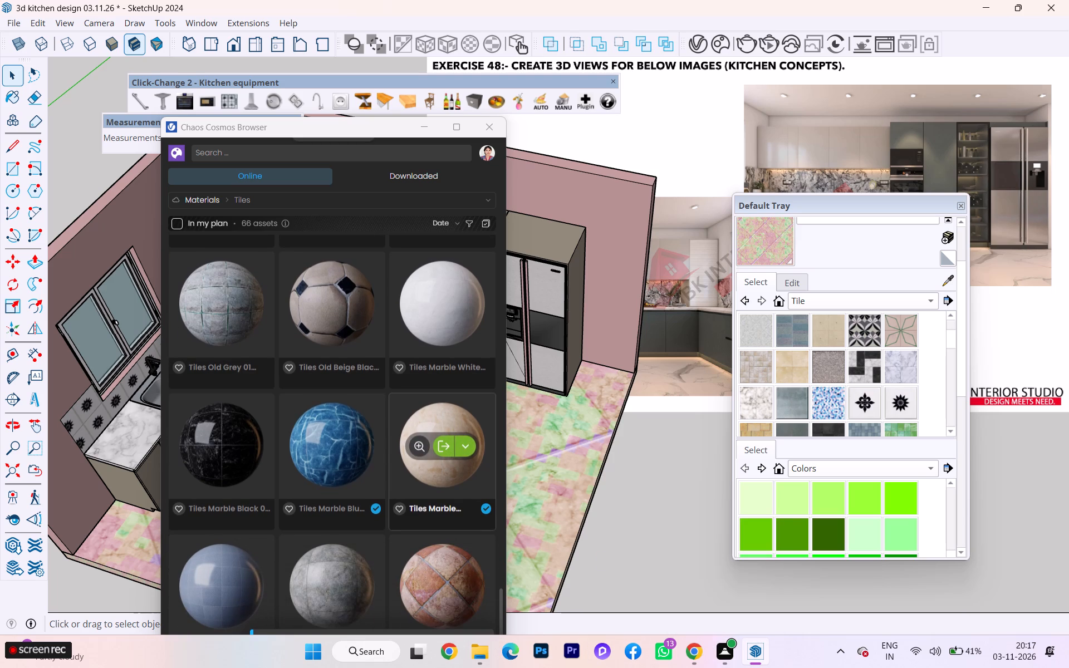
{"action": "left_click", "coordinate": [455, 445]}
{"action": "left_click", "coordinate": [438, 445]}
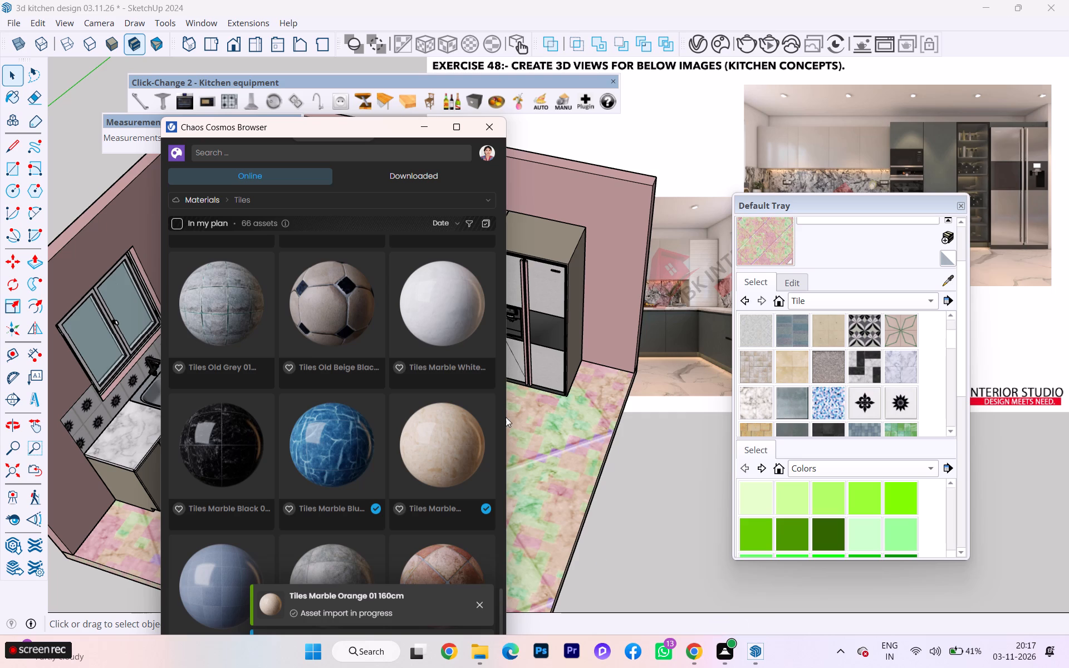
Select the floor's top face and apply the Tiles Marble Orange 01 160cm material to it in the V-Ray Asset Editor.
{"action": "left_click", "coordinate": [704, 37]}
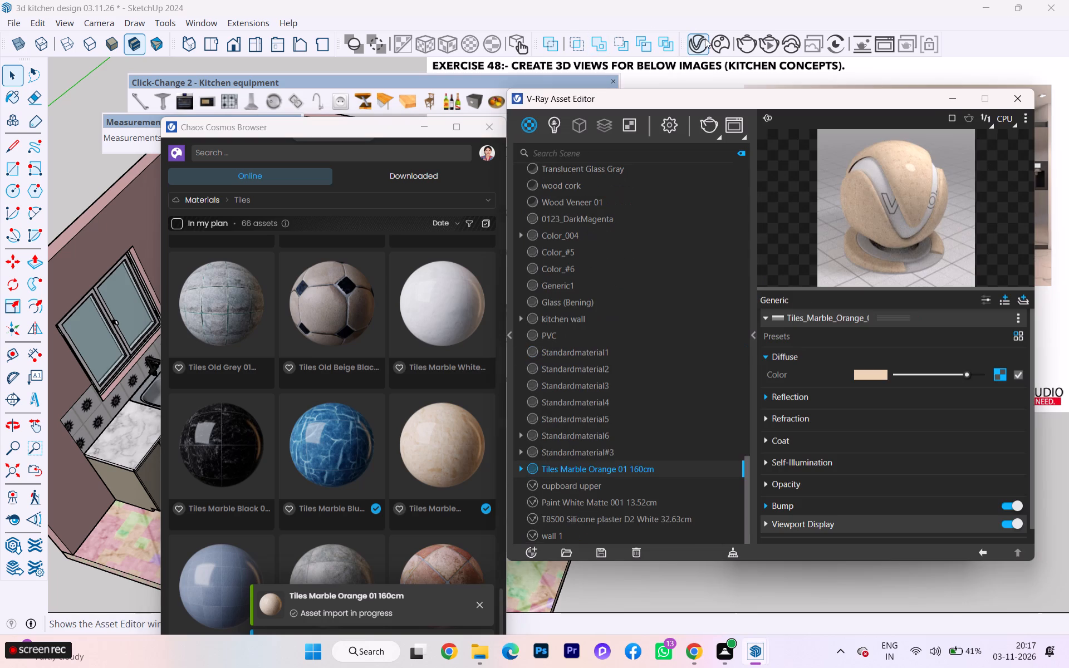
{"action": "left_click", "coordinate": [145, 520]}
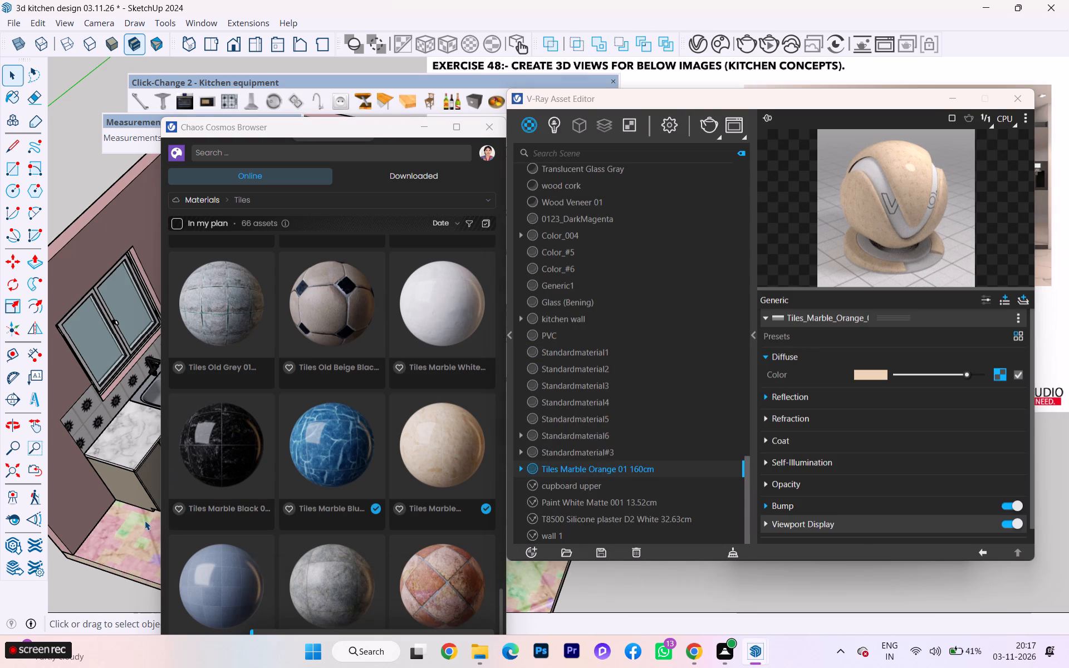
{"action": "double_click", "coordinate": [131, 536]}
{"action": "triple_click", "coordinate": [131, 536]}
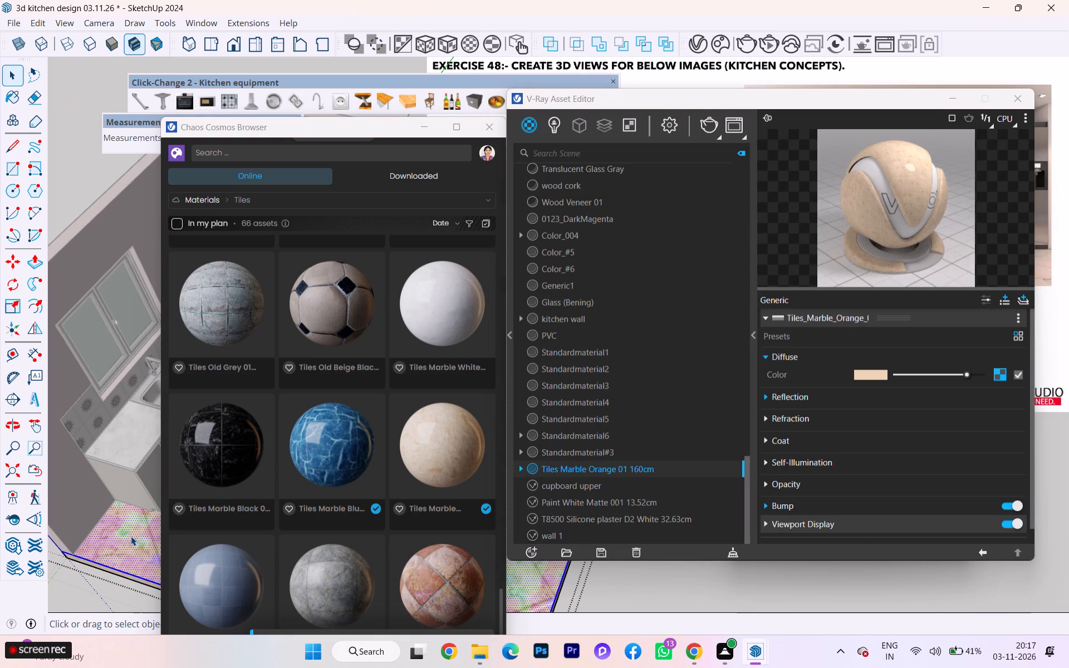
{"action": "left_click", "coordinate": [435, 126]}
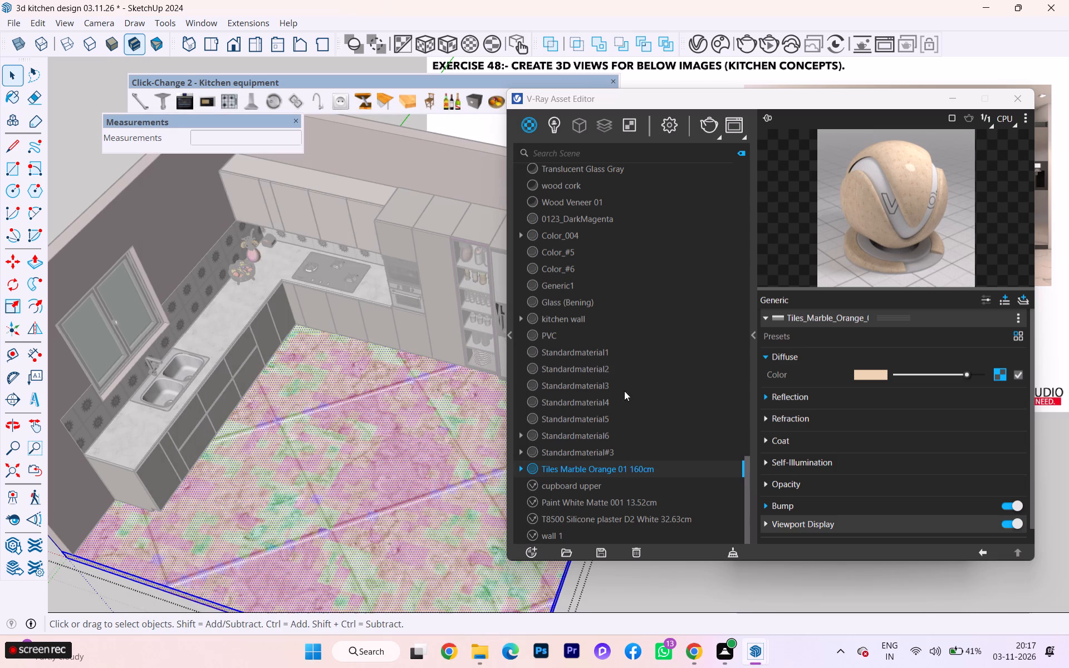
{"action": "right_click", "coordinate": [661, 468]}
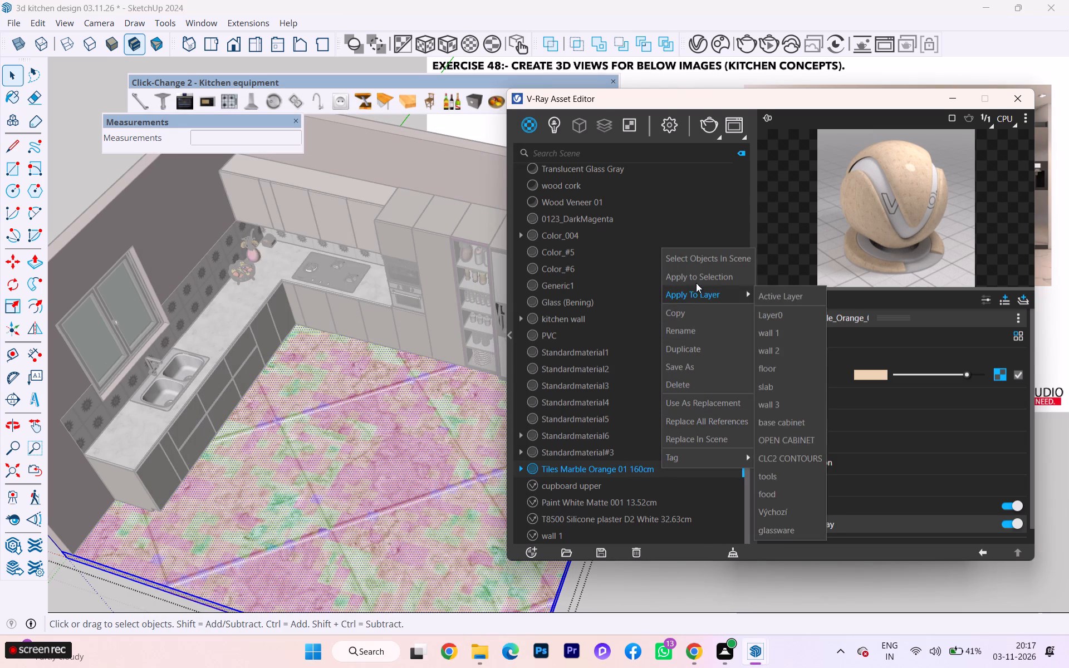
{"action": "left_click", "coordinate": [693, 273]}
Leave the floor's group and examine the marble texture on the floor from afar and up close.
{"action": "scroll", "coordinate": [351, 431], "scroll_direction": "down", "scroll_amount": 1}
{"action": "scroll", "coordinate": [351, 431], "scroll_direction": "up", "scroll_amount": 2}
{"action": "scroll", "coordinate": [351, 431], "scroll_direction": "down", "scroll_amount": 2}
{"action": "scroll", "coordinate": [286, 379], "scroll_direction": "down", "scroll_amount": 1}
{"action": "scroll", "coordinate": [286, 379], "scroll_direction": "up", "scroll_amount": 1}
{"action": "scroll", "coordinate": [286, 379], "scroll_direction": "down", "scroll_amount": 5}
{"action": "scroll", "coordinate": [285, 378], "scroll_direction": "up", "scroll_amount": 1}
{"action": "scroll", "coordinate": [285, 378], "scroll_direction": "down", "scroll_amount": 1}
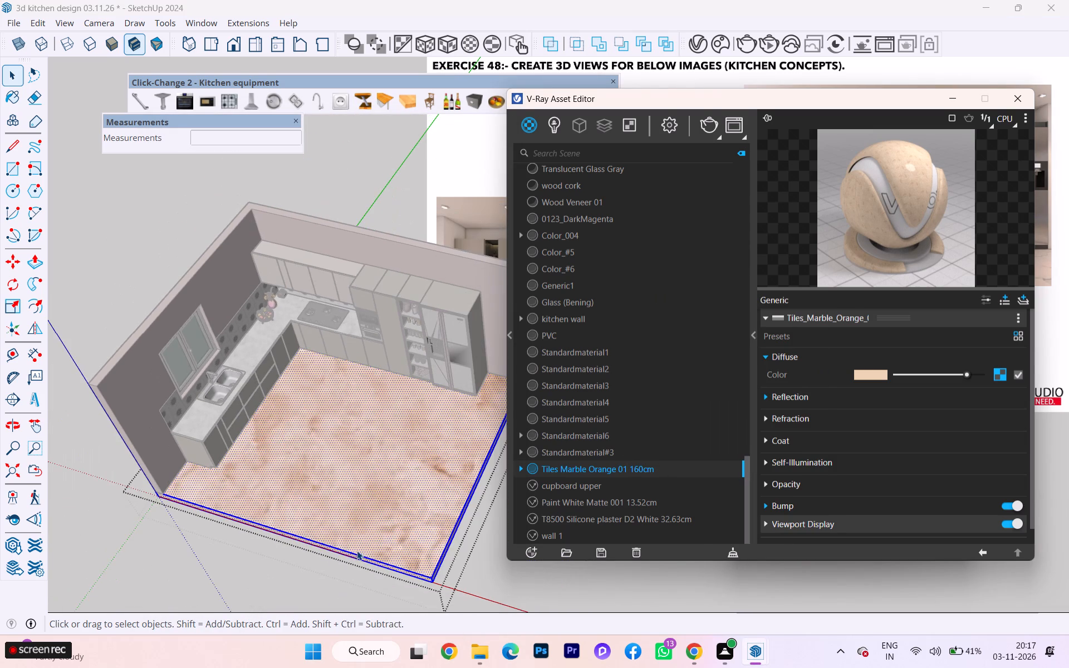
{"action": "left_click", "coordinate": [502, 595]}
{"action": "scroll", "coordinate": [459, 557], "scroll_direction": "up", "scroll_amount": 2}
{"action": "scroll", "coordinate": [458, 556], "scroll_direction": "down", "scroll_amount": 1}
{"action": "scroll", "coordinate": [458, 556], "scroll_direction": "up", "scroll_amount": 4}
{"action": "scroll", "coordinate": [419, 446], "scroll_direction": "up", "scroll_amount": 3}
{"action": "scroll", "coordinate": [412, 439], "scroll_direction": "down", "scroll_amount": 1}
{"action": "scroll", "coordinate": [412, 439], "scroll_direction": "up", "scroll_amount": 3}
{"action": "scroll", "coordinate": [412, 439], "scroll_direction": "down", "scroll_amount": 1}
{"action": "scroll", "coordinate": [412, 439], "scroll_direction": "up", "scroll_amount": 4}
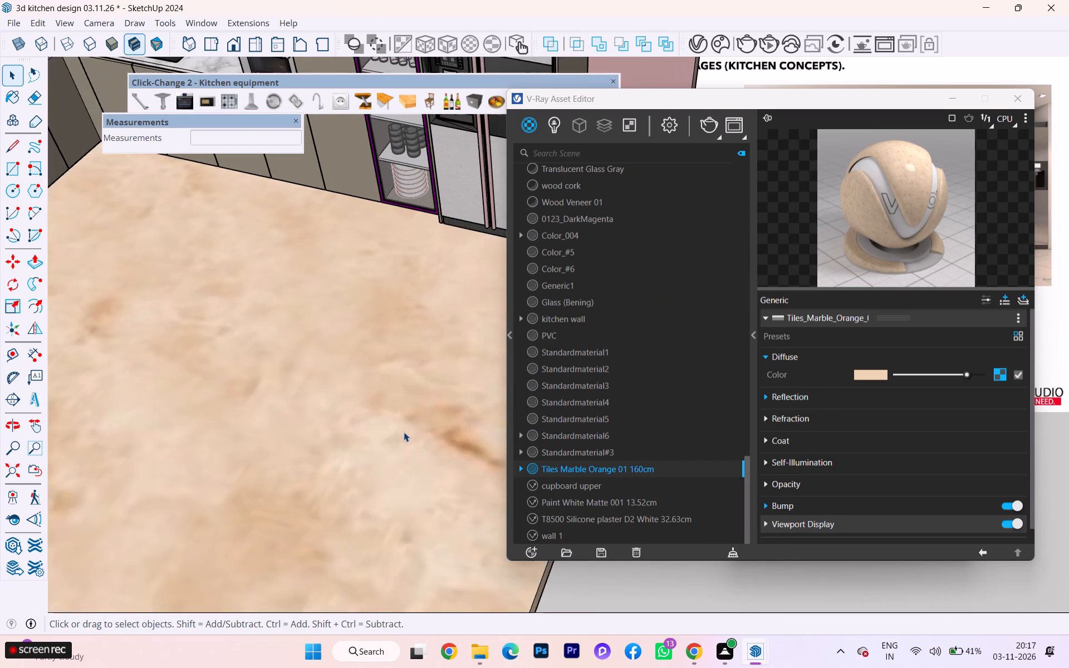
{"action": "scroll", "coordinate": [381, 428], "scroll_direction": "up", "scroll_amount": 1}
{"action": "scroll", "coordinate": [381, 428], "scroll_direction": "down", "scroll_amount": 2}
{"action": "scroll", "coordinate": [380, 427], "scroll_direction": "up", "scroll_amount": 2}
{"action": "scroll", "coordinate": [364, 419], "scroll_direction": "down", "scroll_amount": 9}
{"action": "middle_click_drag", "start_coordinate": [350, 410], "coordinate": [269, 276]}
Reopen the floor group, reselect its top face and apply the Tiles Marble Orange 01 160cm material to it again.
{"action": "left_click", "coordinate": [283, 410]}
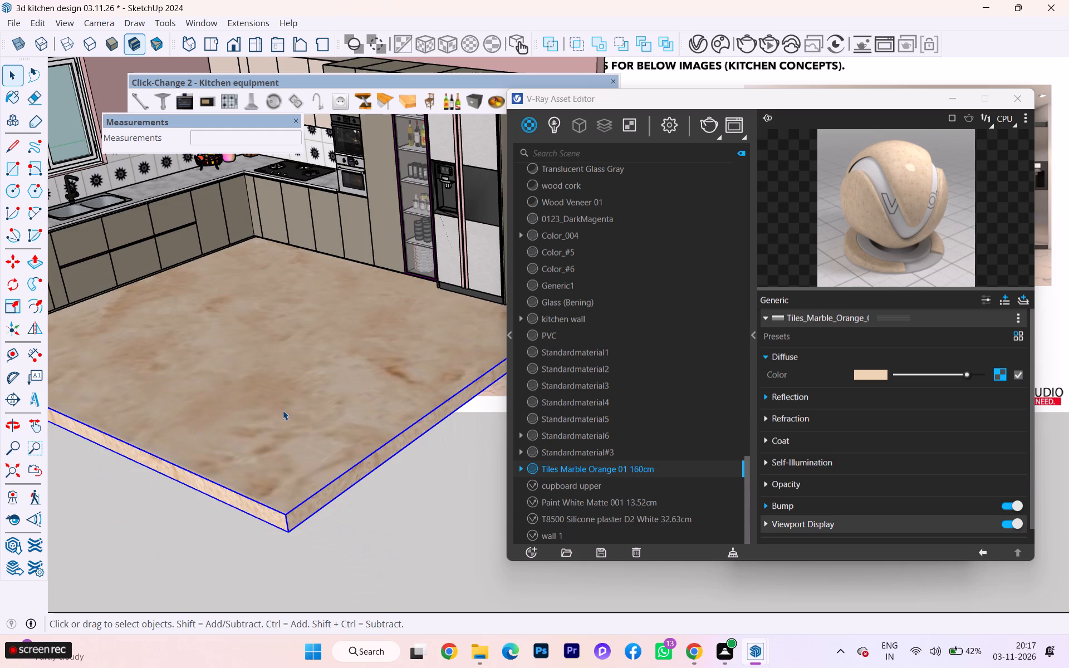
{"action": "double_click", "coordinate": [283, 411]}
{"action": "double_click", "coordinate": [283, 411]}
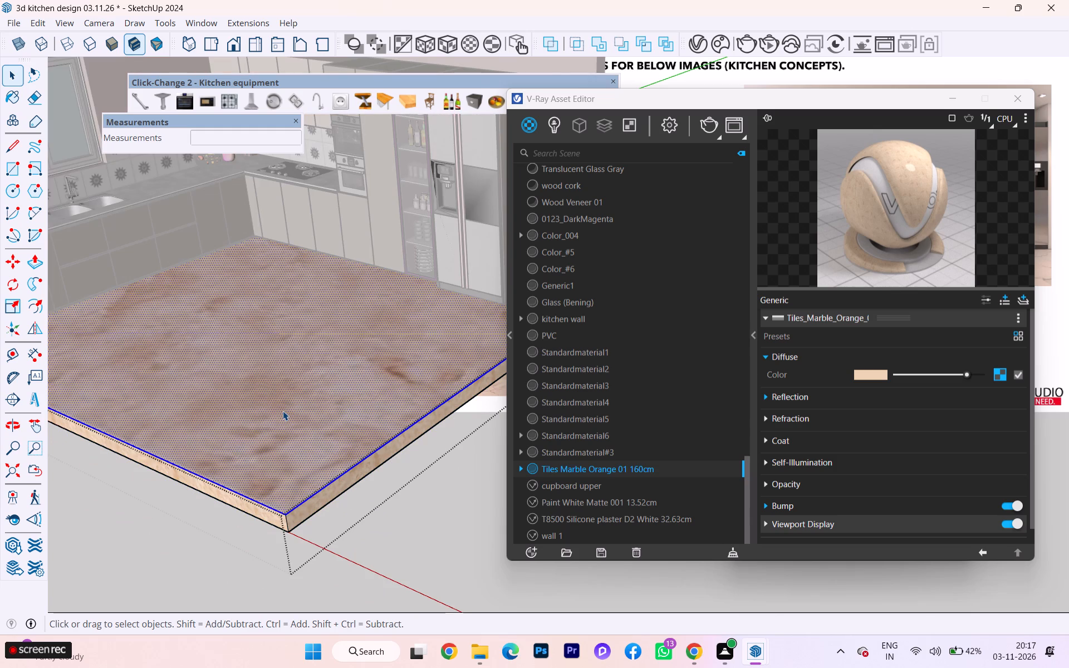
{"action": "right_click", "coordinate": [283, 411]}
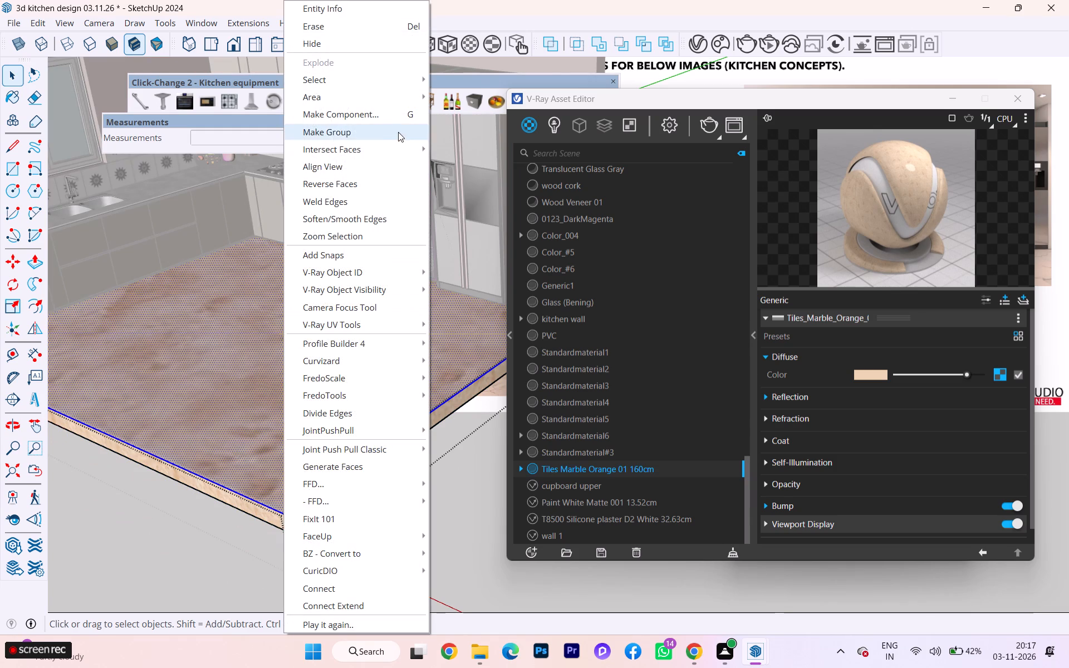
{"action": "left_click", "coordinate": [466, 361]}
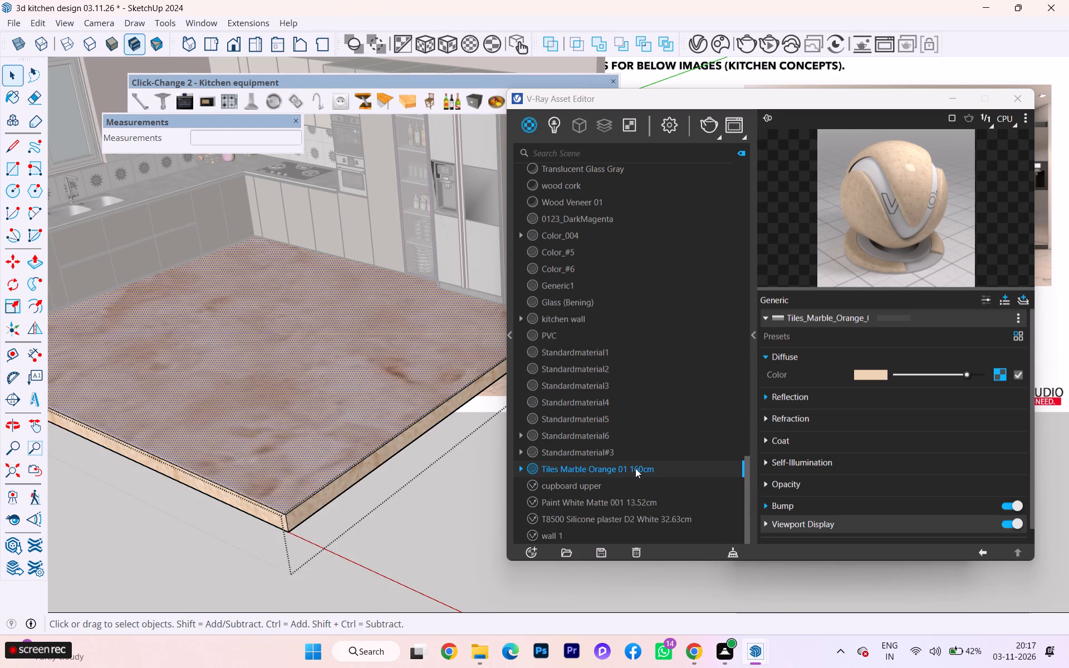
{"action": "right_click", "coordinate": [635, 468]}
{"action": "left_click", "coordinate": [656, 281]}
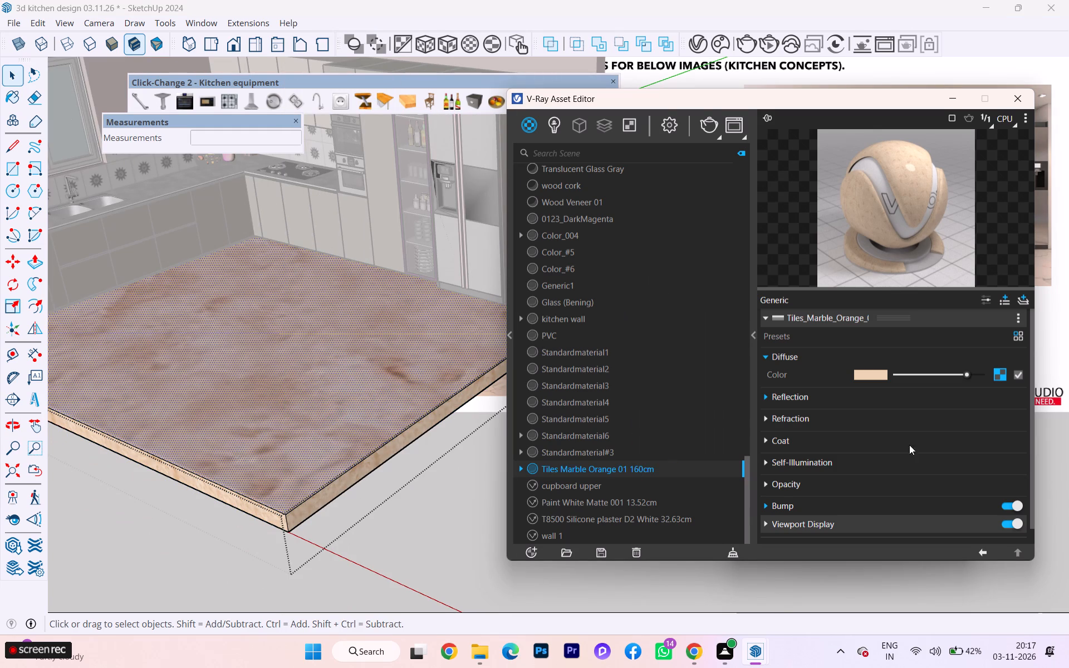
Raise the marble material's diffuse color brightness to its maximum.
{"action": "left_click", "coordinate": [934, 375]}
{"action": "left_click", "coordinate": [934, 375]}
{"action": "left_click", "coordinate": [944, 373]}
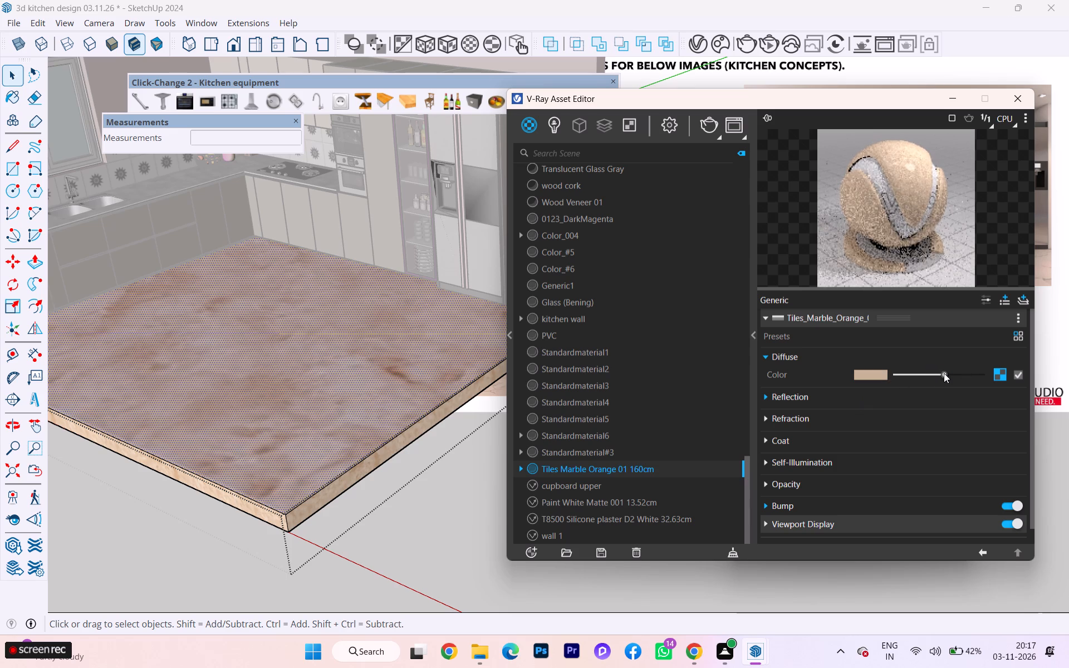
{"action": "left_click_drag", "start_coordinate": [934, 371], "coordinate": [975, 377]}
{"action": "left_click_drag", "start_coordinate": [949, 373], "coordinate": [982, 375]}
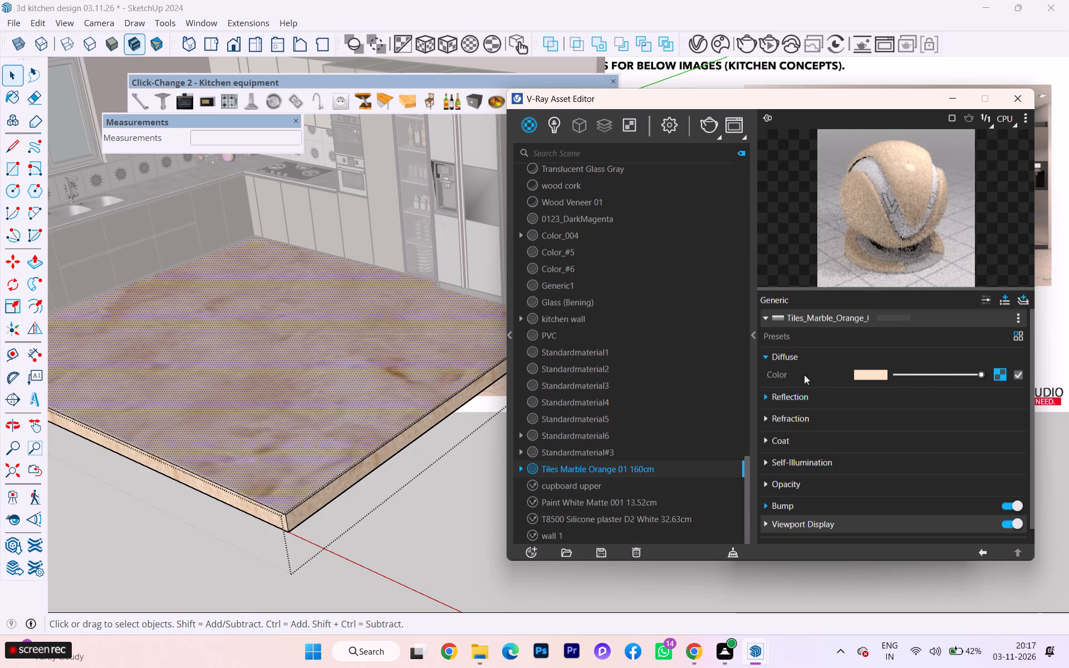
Lighten the marble material's reflection color to a light grey.
{"action": "left_click", "coordinate": [792, 402]}
{"action": "left_click", "coordinate": [914, 418]}
{"action": "left_click_drag", "start_coordinate": [918, 416], "coordinate": [940, 417]}
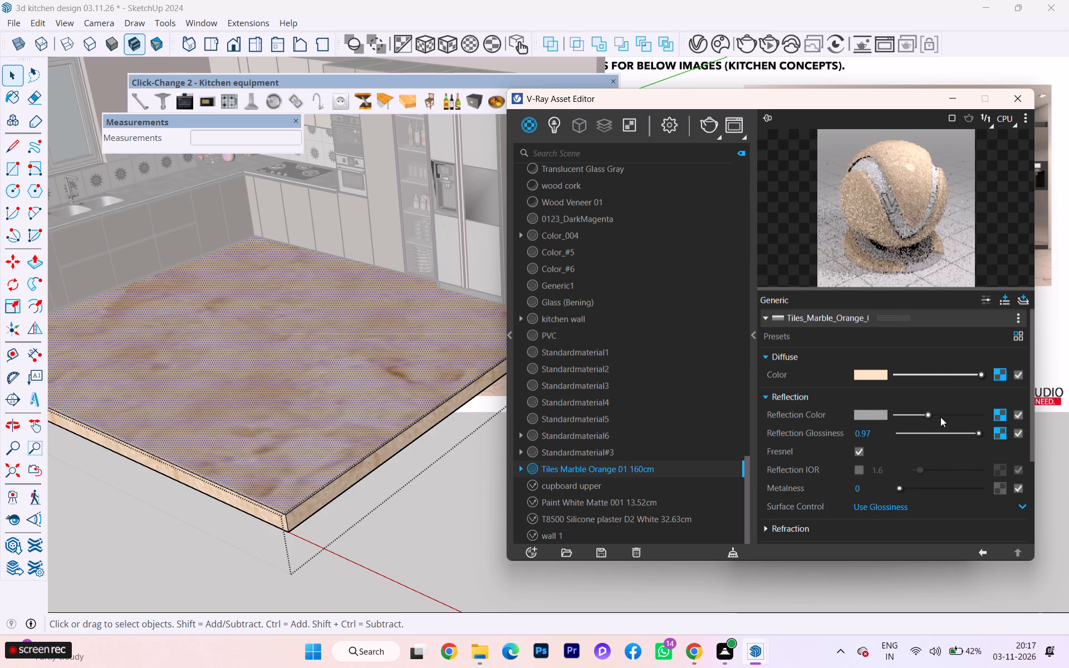
{"action": "left_click_drag", "start_coordinate": [940, 417], "coordinate": [948, 417]}
Disable Can be Overridden for the marble material and set its viewport display texture to Custom.
{"action": "scroll", "coordinate": [414, 414], "scroll_direction": "down", "scroll_amount": 2}
{"action": "middle_click_drag", "start_coordinate": [414, 414], "coordinate": [444, 623]}
{"action": "scroll", "coordinate": [444, 621], "scroll_direction": "up", "scroll_amount": 1}
{"action": "scroll", "coordinate": [335, 424], "scroll_direction": "down", "scroll_amount": 2}
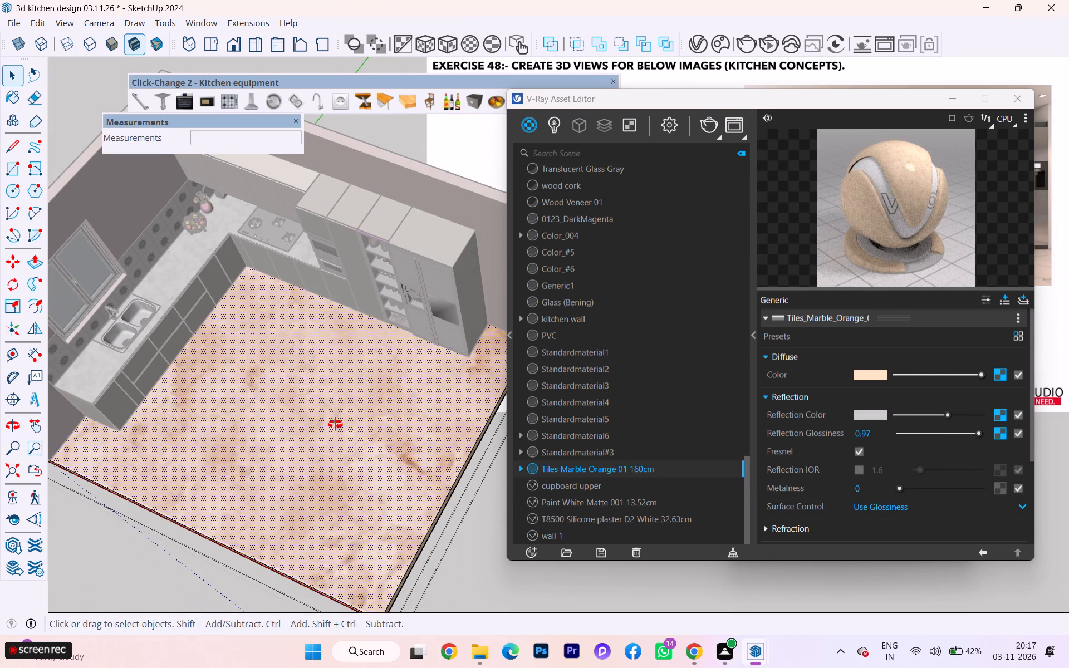
{"action": "middle_click", "coordinate": [335, 424]}
{"action": "scroll", "coordinate": [820, 490], "scroll_direction": "down", "scroll_amount": 5}
{"action": "scroll", "coordinate": [820, 492], "scroll_direction": "up", "scroll_amount": 1}
{"action": "scroll", "coordinate": [820, 492], "scroll_direction": "down", "scroll_amount": 1}
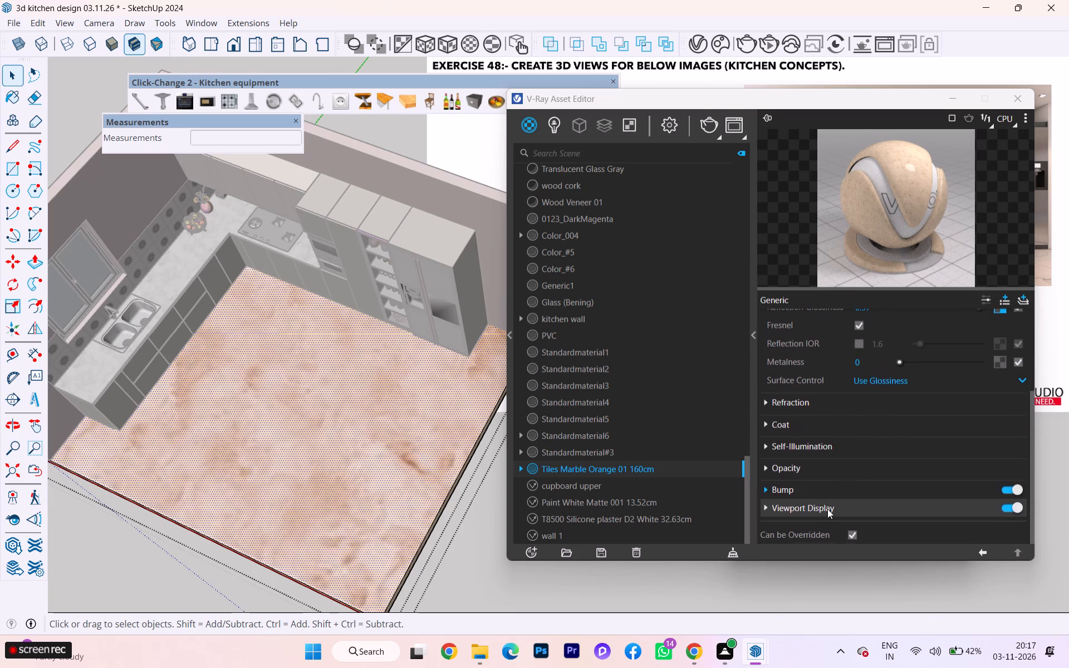
{"action": "left_click", "coordinate": [849, 532]}
{"action": "left_click", "coordinate": [831, 503]}
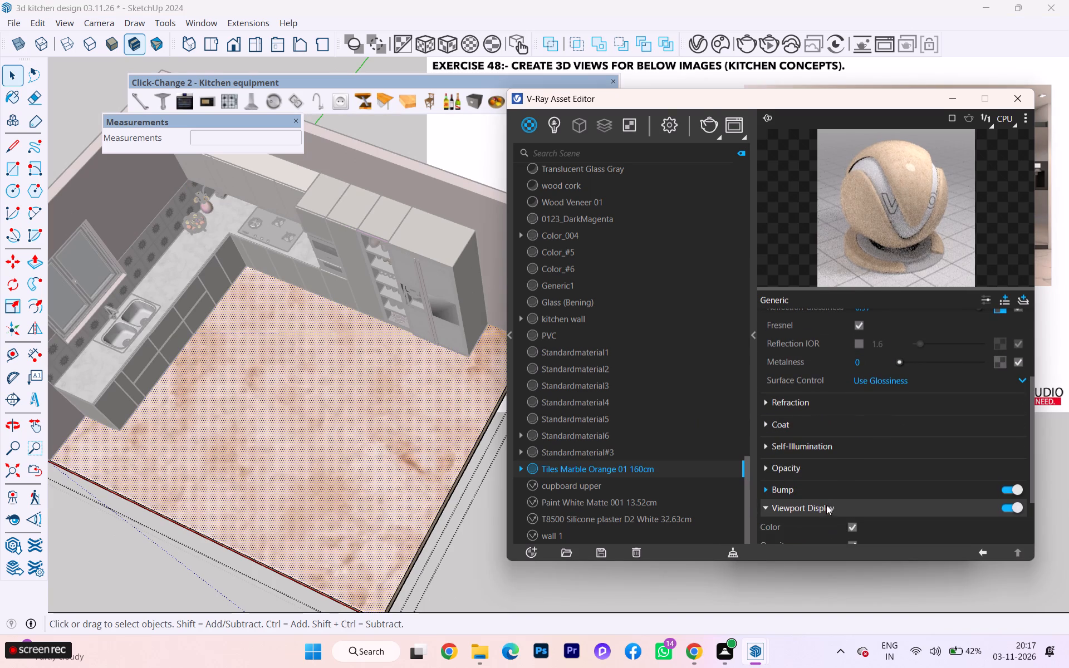
{"action": "scroll", "coordinate": [854, 513], "scroll_direction": "down", "scroll_amount": 4}
{"action": "scroll", "coordinate": [854, 513], "scroll_direction": "up", "scroll_amount": 1}
{"action": "scroll", "coordinate": [854, 513], "scroll_direction": "down", "scroll_amount": 2}
{"action": "left_click", "coordinate": [881, 490]}
{"action": "left_click", "coordinate": [881, 523]}
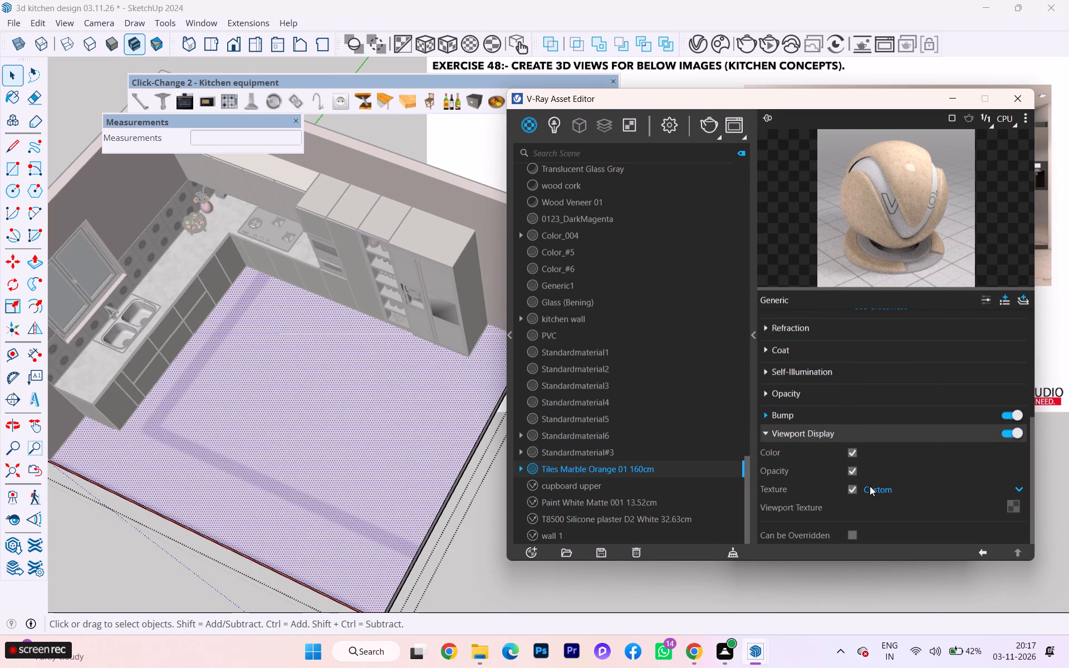
Turn off Fresnel in the marble material's reflection settings and set Metalness to 0.02.
{"action": "scroll", "coordinate": [891, 483], "scroll_direction": "up", "scroll_amount": 3}
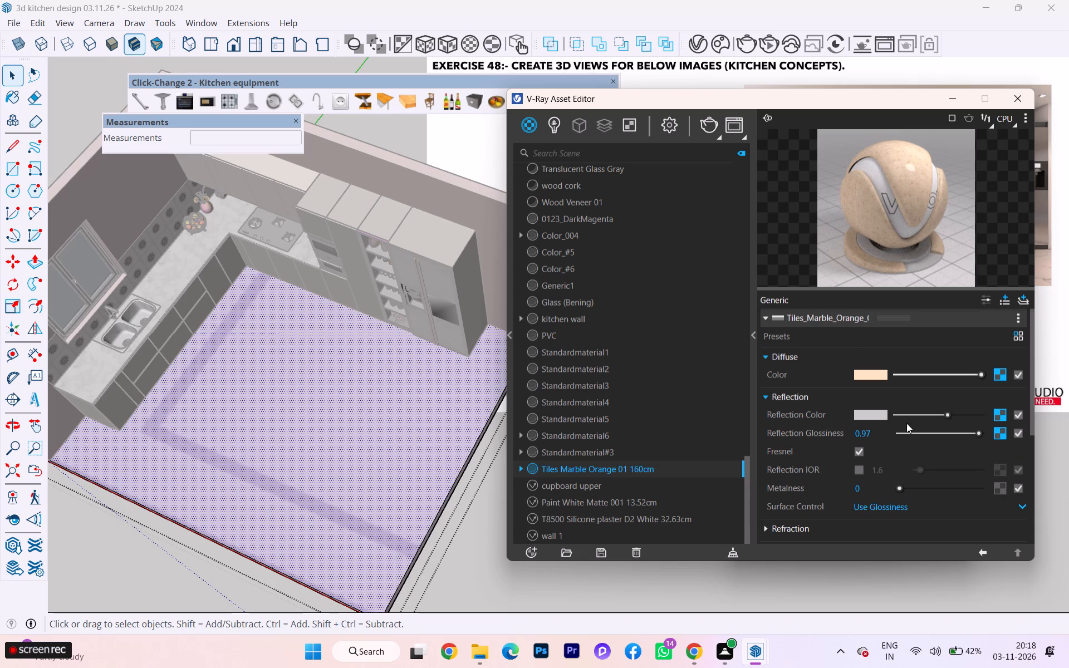
{"action": "left_click", "coordinate": [859, 451]}
{"action": "scroll", "coordinate": [864, 470], "scroll_direction": "down", "scroll_amount": 2}
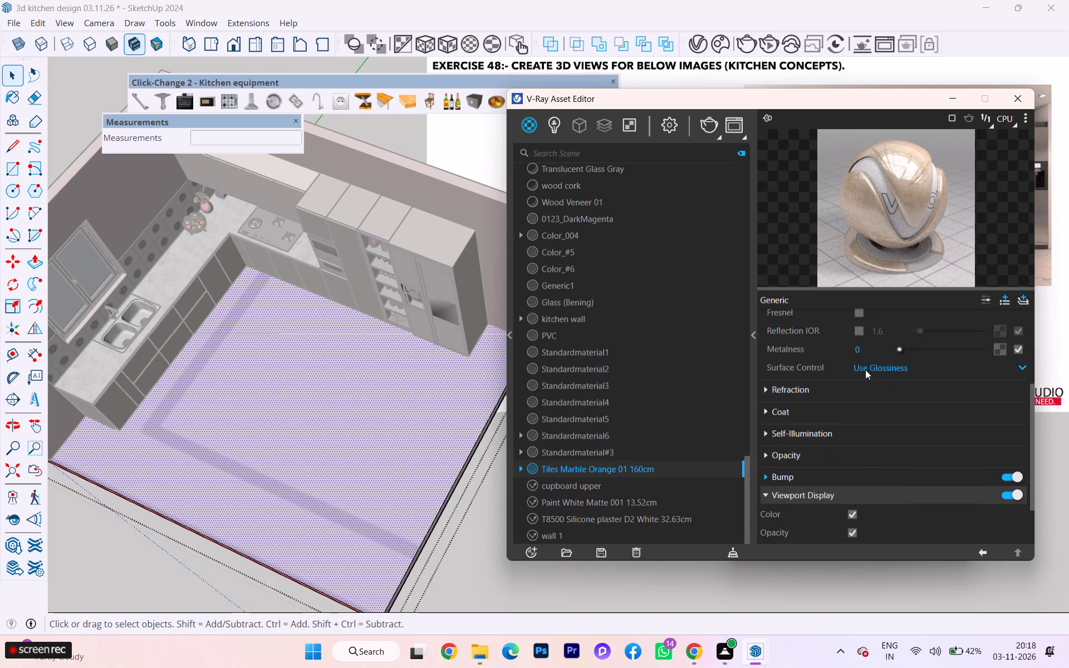
{"action": "left_click", "coordinate": [918, 351]}
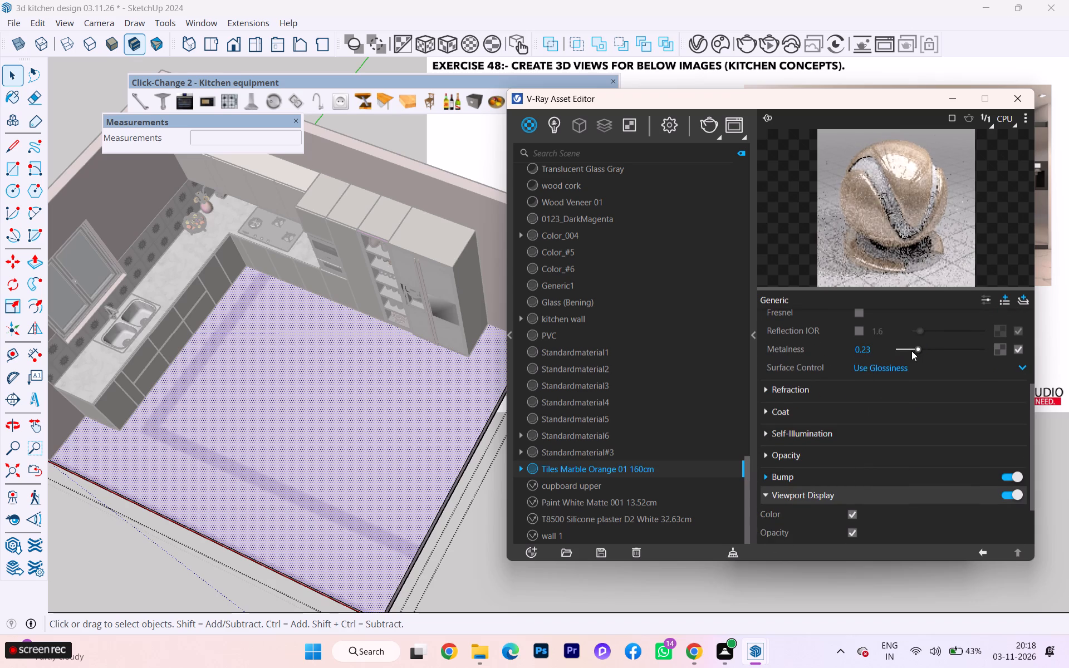
{"action": "left_click", "coordinate": [904, 350]}
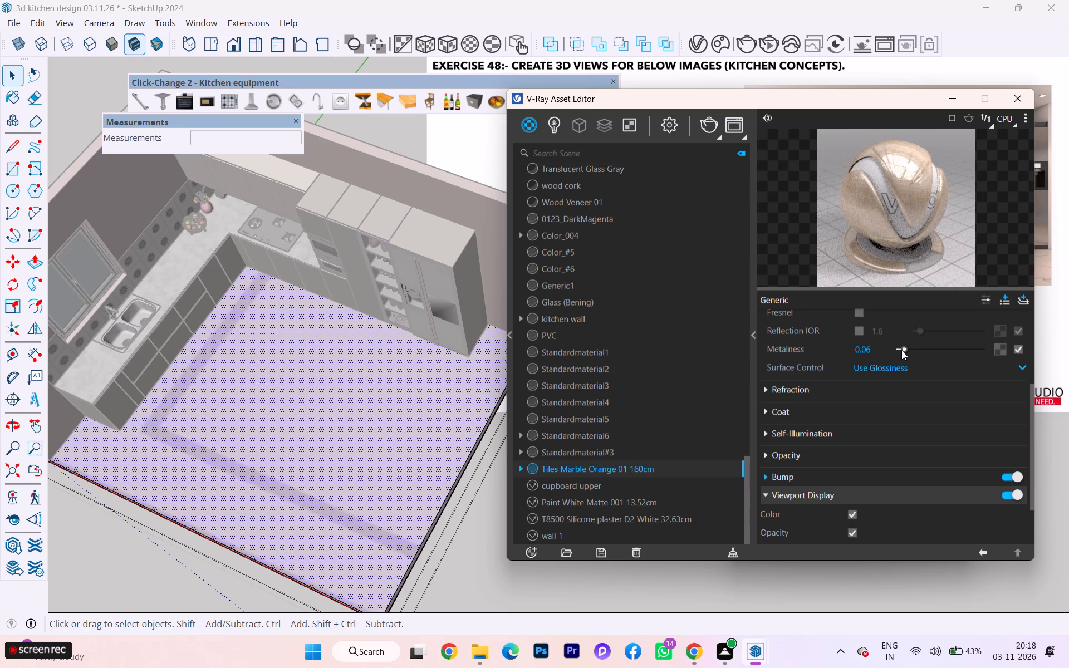
{"action": "left_click", "coordinate": [901, 350]}
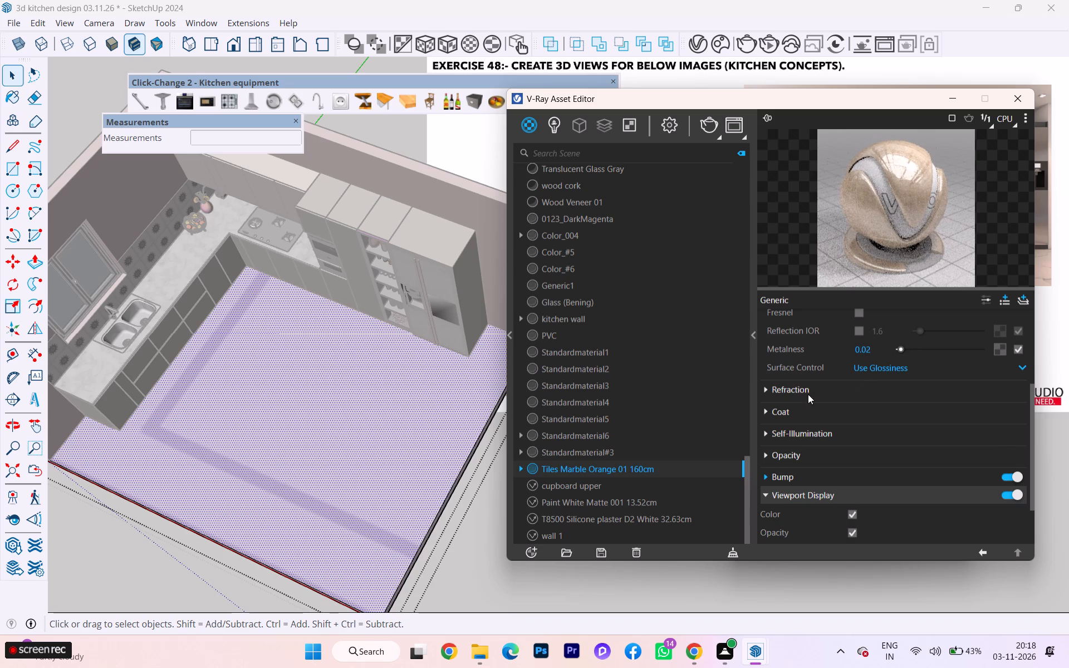
Set the marble material's refraction color to a dark grey.
{"action": "left_click", "coordinate": [798, 394]}
{"action": "left_click_drag", "start_coordinate": [904, 406], "coordinate": [939, 410]}
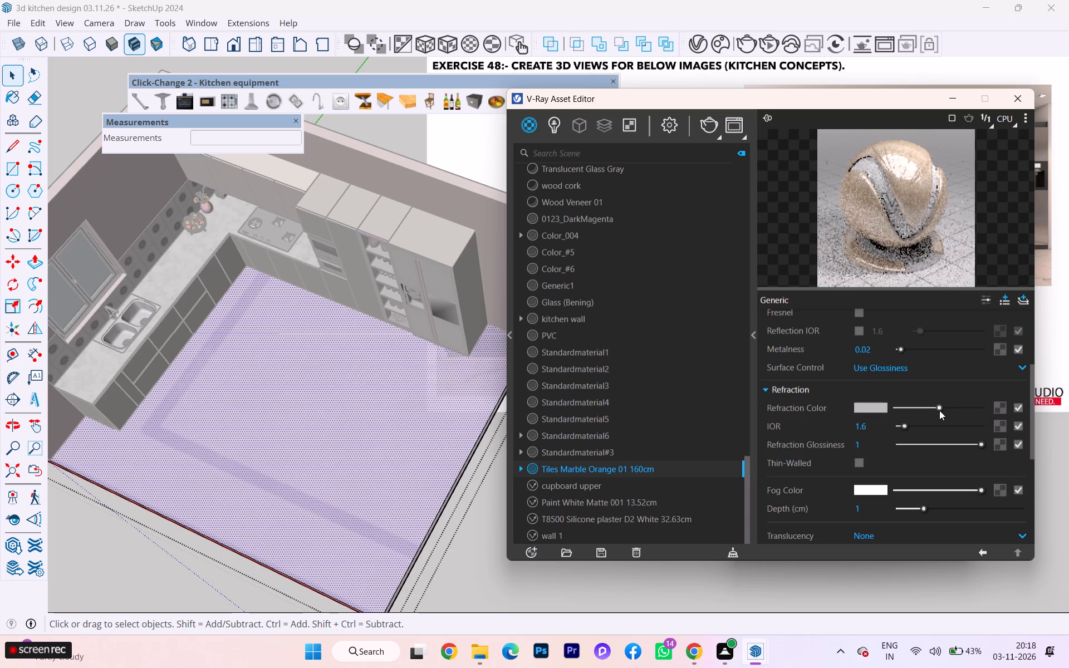
{"action": "left_click_drag", "start_coordinate": [939, 410], "coordinate": [919, 411]}
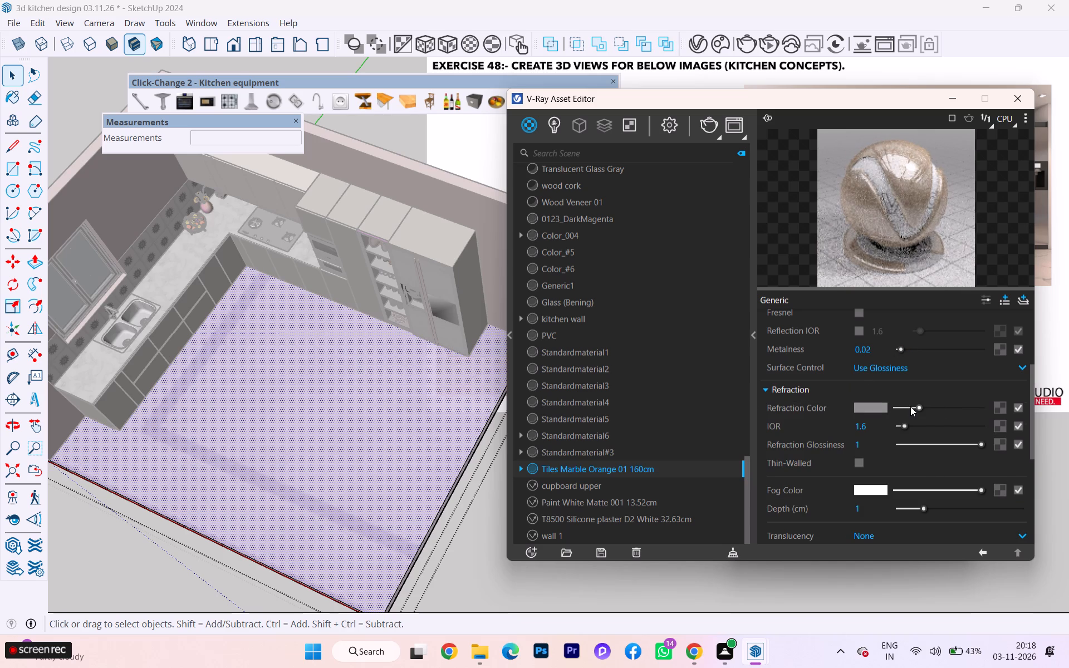
{"action": "left_click", "coordinate": [909, 406]}
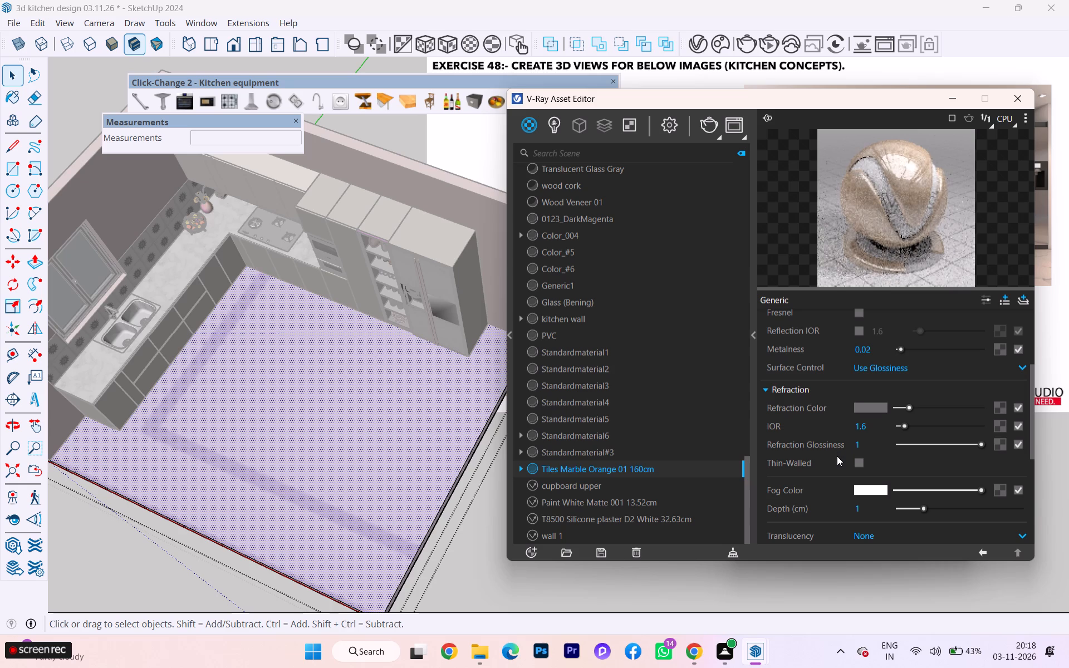
Review the marble material's opacity and bump settings, reduce the bump amount, and return to the diffuse and reflection settings.
{"action": "scroll", "coordinate": [842, 464], "scroll_direction": "down", "scroll_amount": 2}
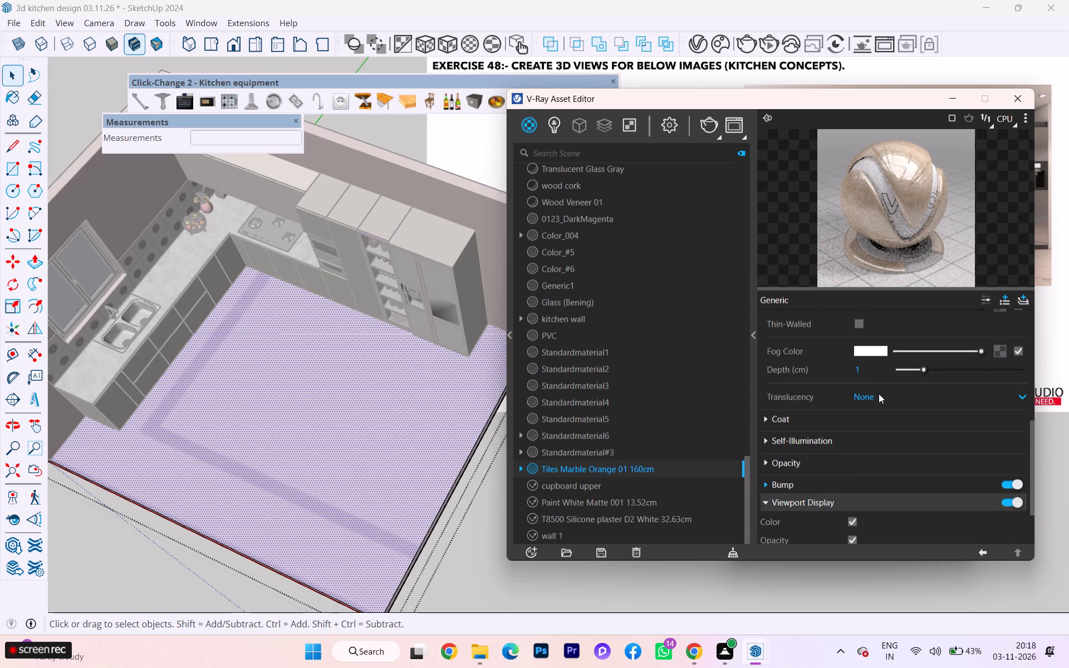
{"action": "left_click", "coordinate": [779, 459]}
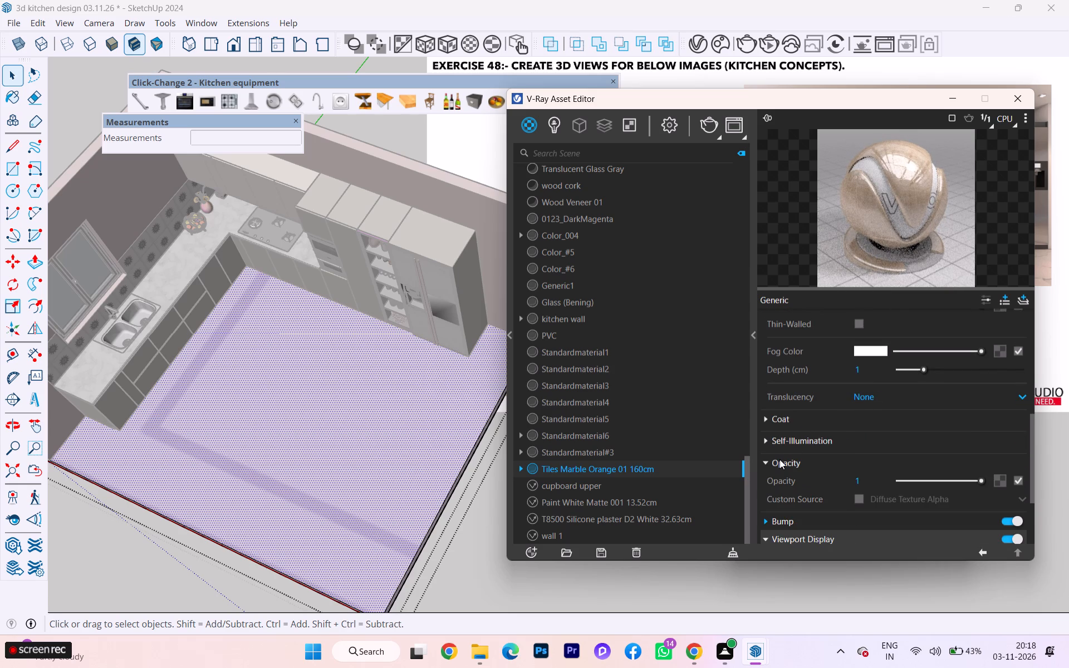
{"action": "left_click", "coordinate": [779, 459]}
{"action": "left_click", "coordinate": [791, 484]}
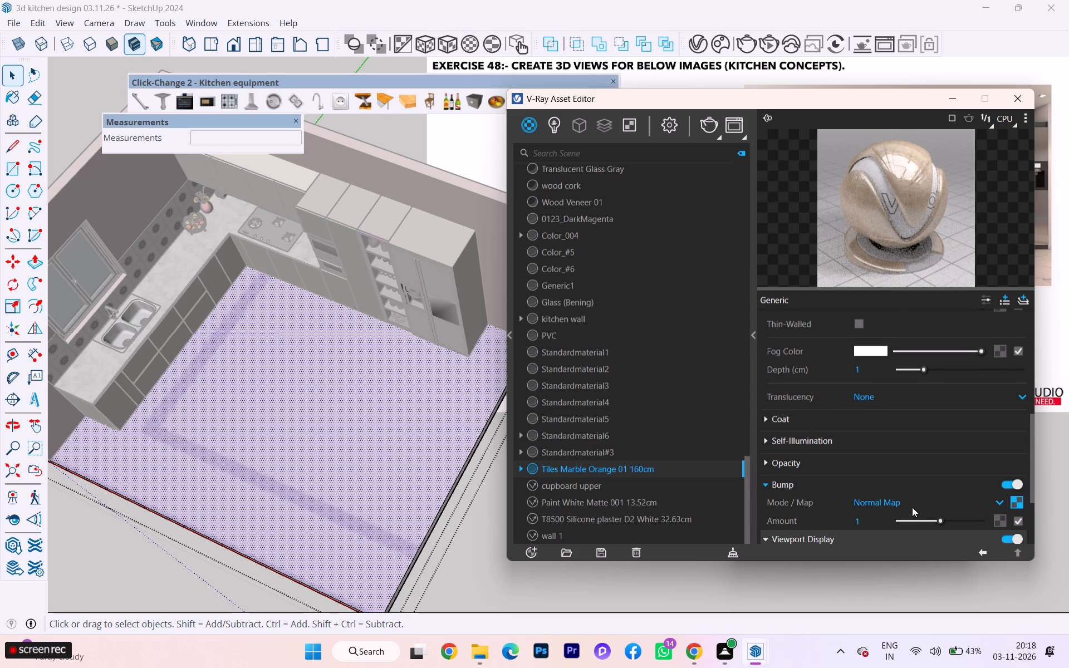
{"action": "scroll", "coordinate": [867, 490], "scroll_direction": "down", "scroll_amount": 3}
{"action": "left_click", "coordinate": [909, 411]}
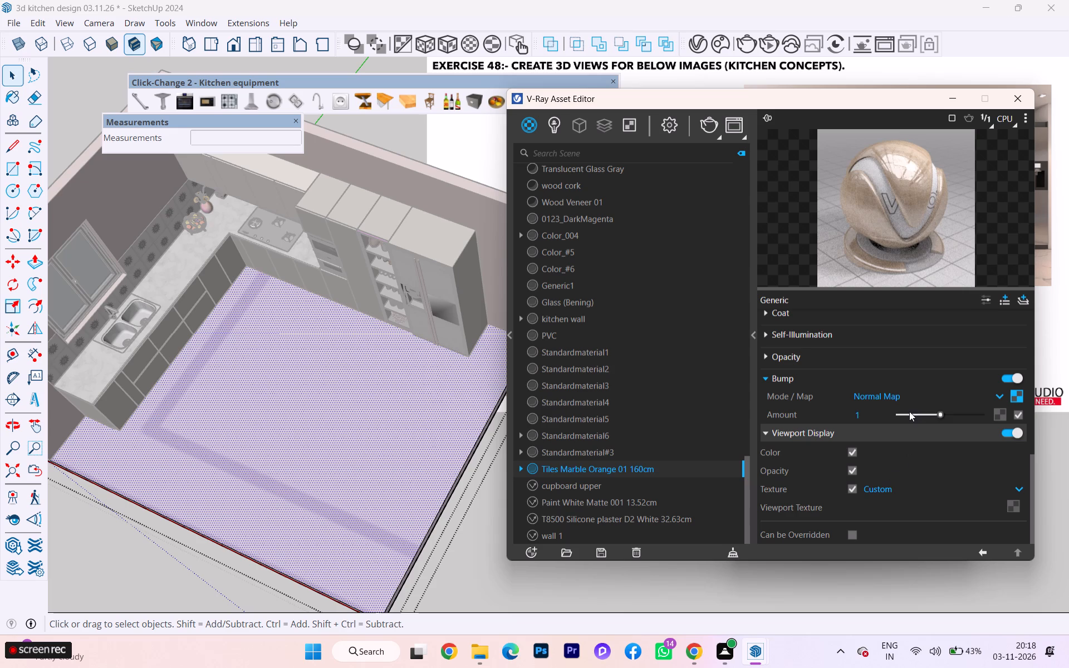
{"action": "scroll", "coordinate": [835, 362], "scroll_direction": "down", "scroll_amount": 1}
{"action": "scroll", "coordinate": [835, 362], "scroll_direction": "up", "scroll_amount": 3}
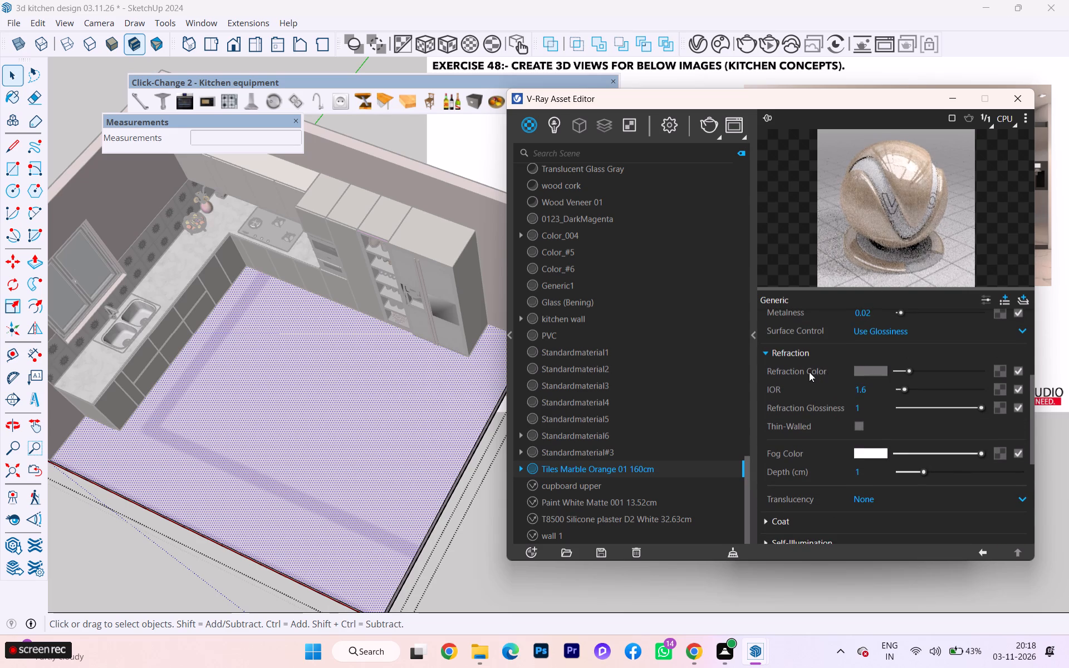
{"action": "scroll", "coordinate": [808, 390], "scroll_direction": "up", "scroll_amount": 2}
{"action": "scroll", "coordinate": [890, 396], "scroll_direction": "up", "scroll_amount": 1}
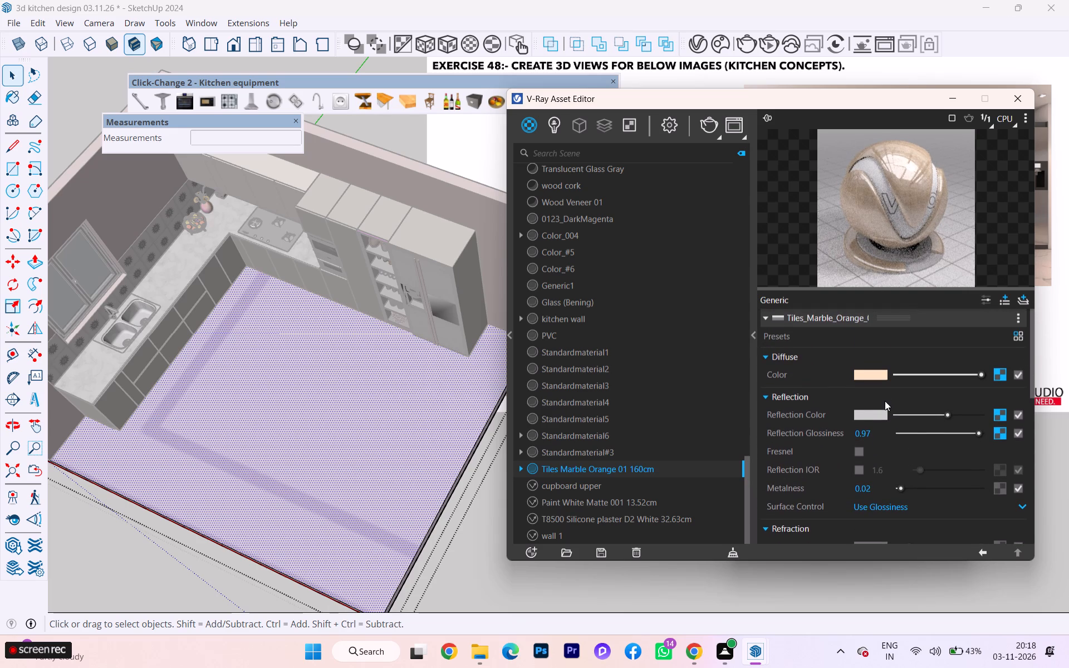
Darken the marble material's reflection color to a mid grey and slightly dim its beige diffuse color.
{"action": "left_click", "coordinate": [925, 410]}
{"action": "left_click", "coordinate": [924, 416]}
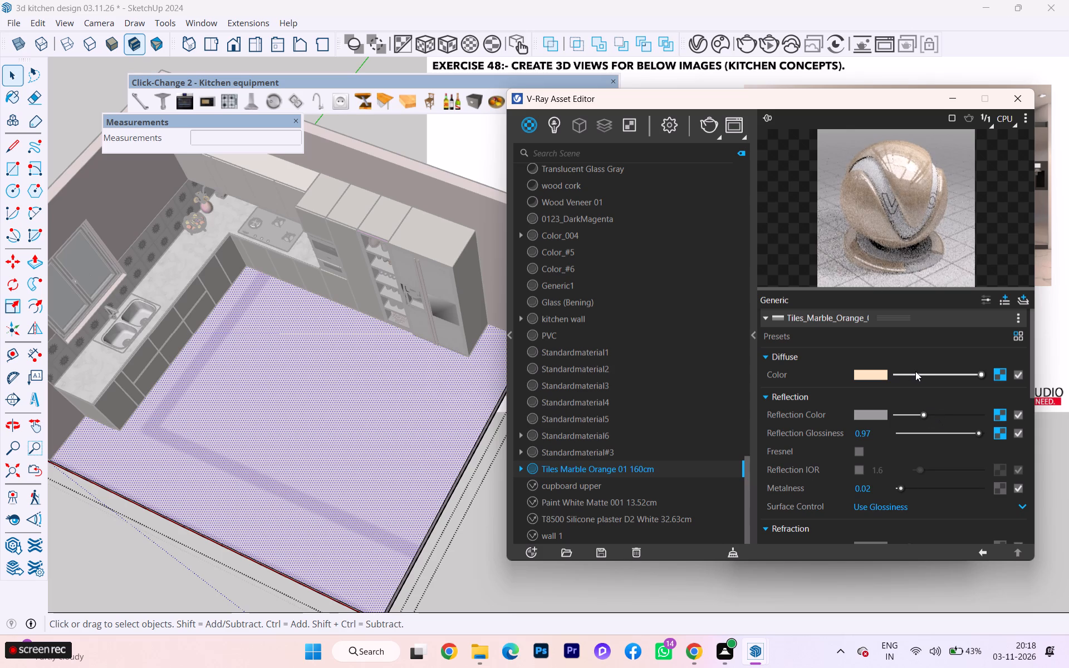
{"action": "scroll", "coordinate": [923, 371], "scroll_direction": "up", "scroll_amount": 2}
{"action": "left_click", "coordinate": [962, 375]}
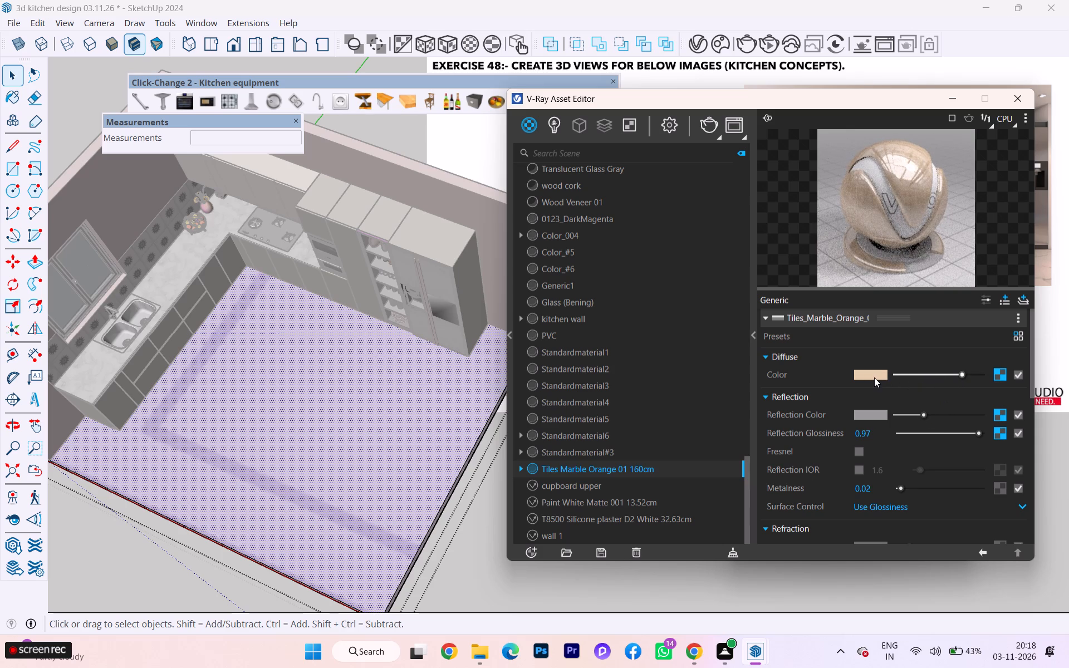
{"action": "scroll", "coordinate": [863, 374], "scroll_direction": "down", "scroll_amount": 1}
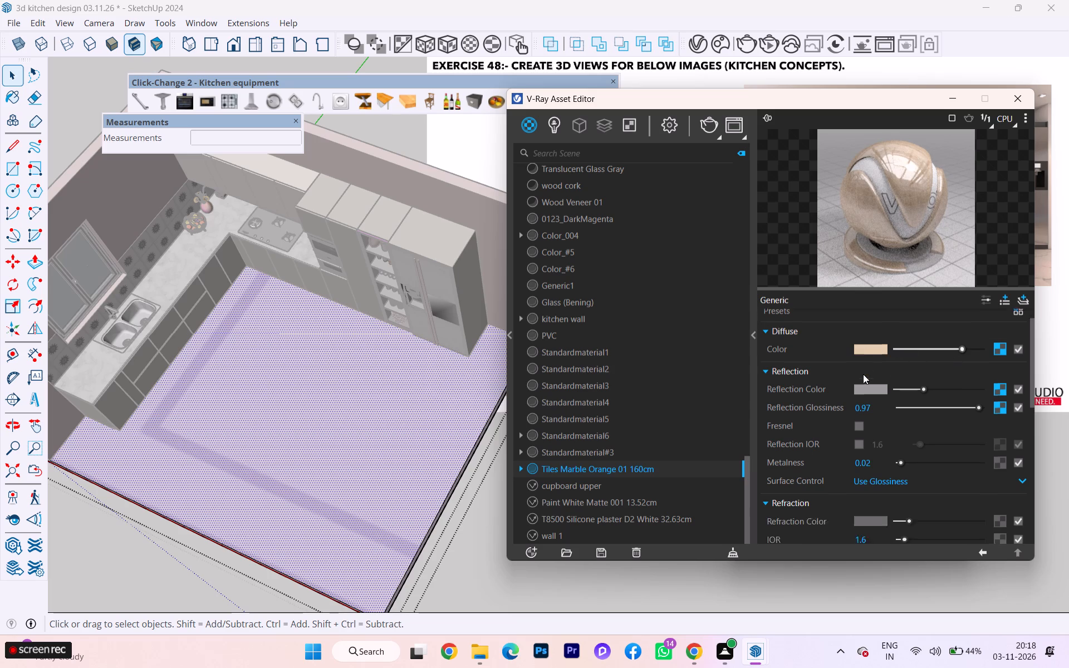
{"action": "scroll", "coordinate": [916, 378], "scroll_direction": "up", "scroll_amount": 3}
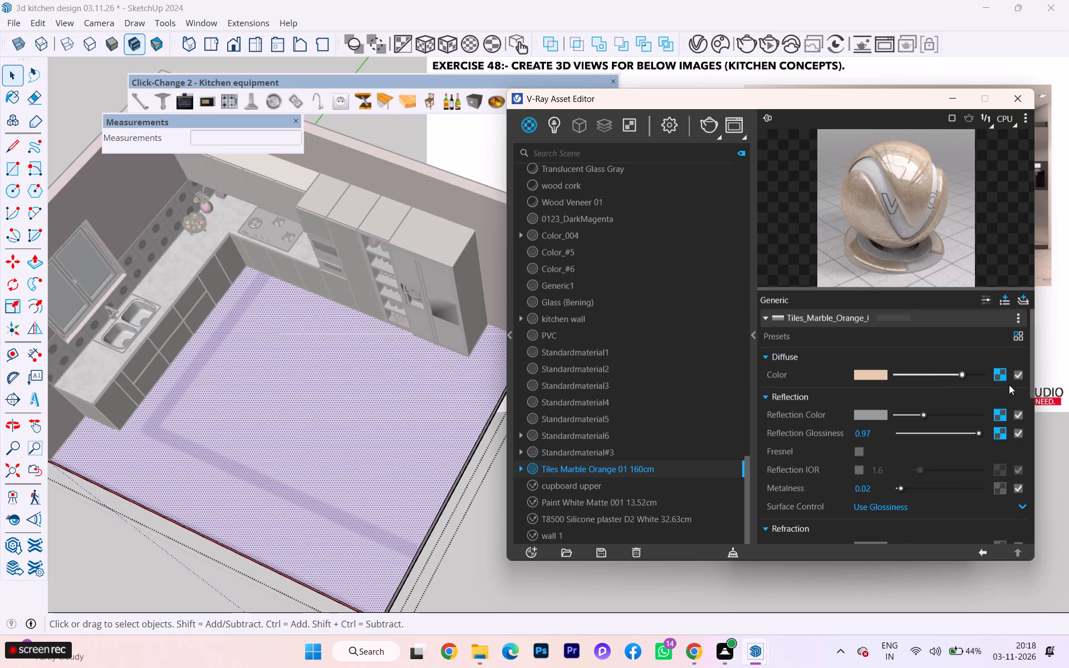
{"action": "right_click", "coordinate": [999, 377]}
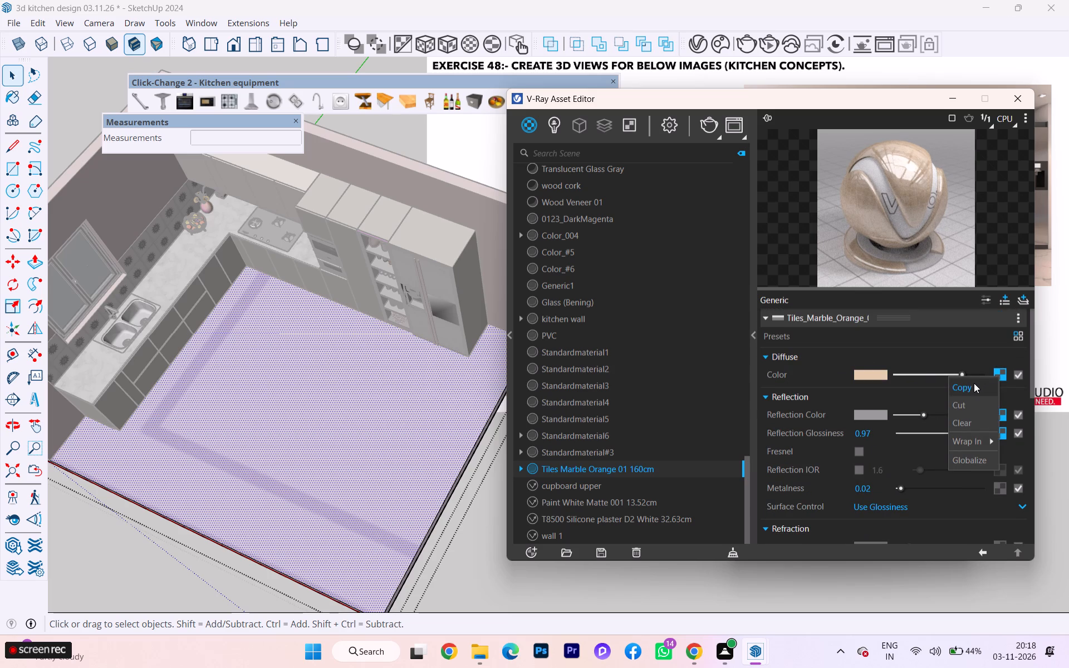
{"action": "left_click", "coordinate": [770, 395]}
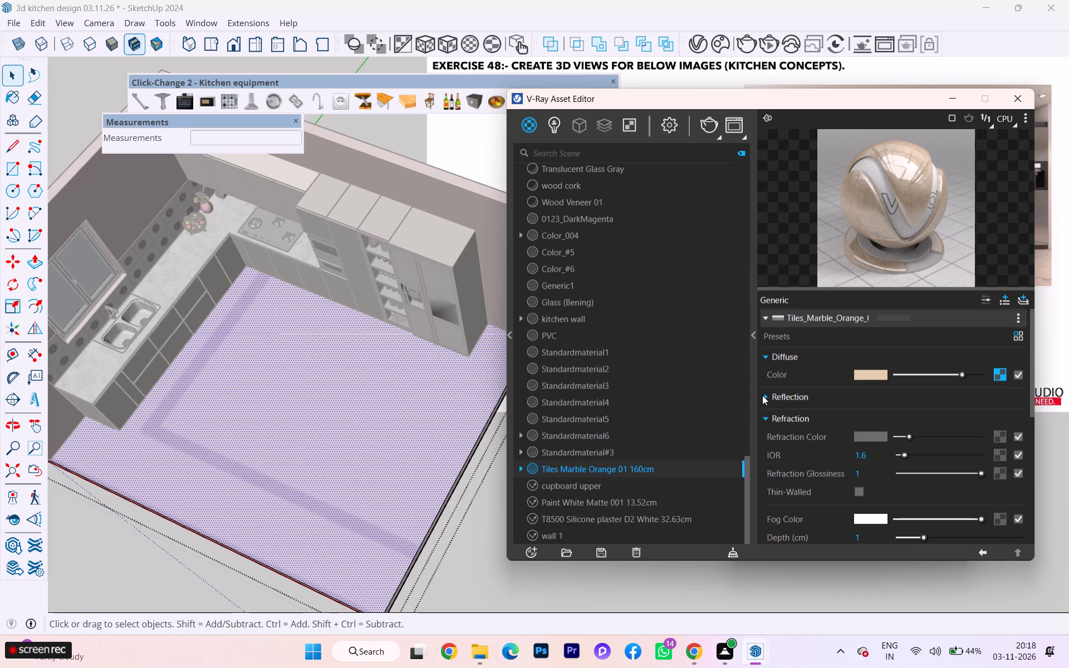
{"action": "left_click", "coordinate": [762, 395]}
Copy the marble material's reflection color texture and paste it as a copy into the custom viewport texture slot.
{"action": "right_click", "coordinate": [1003, 412]}
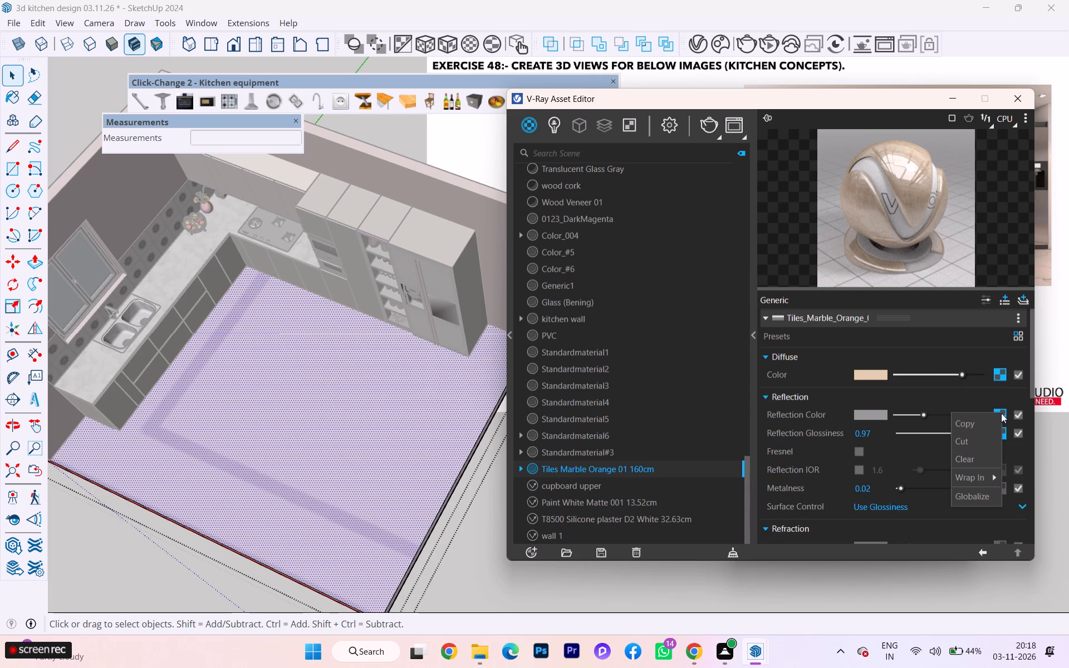
{"action": "left_click", "coordinate": [986, 415]}
{"action": "scroll", "coordinate": [871, 428], "scroll_direction": "down", "scroll_amount": 2}
{"action": "scroll", "coordinate": [870, 428], "scroll_direction": "up", "scroll_amount": 1}
{"action": "scroll", "coordinate": [868, 429], "scroll_direction": "down", "scroll_amount": 3}
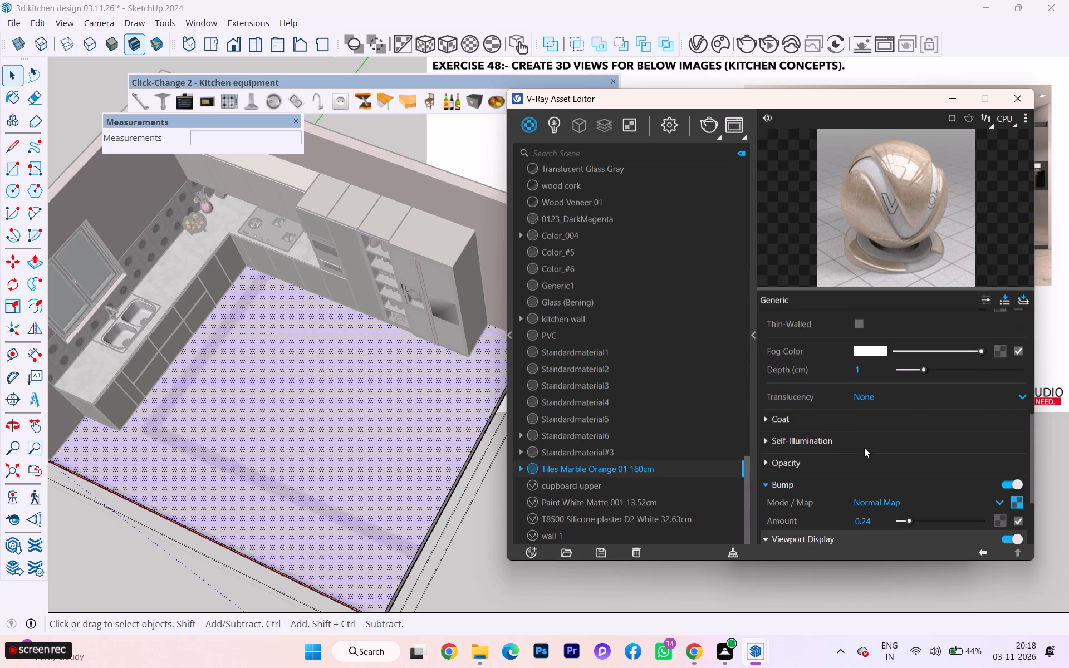
{"action": "scroll", "coordinate": [824, 509], "scroll_direction": "down", "scroll_amount": 1}
{"action": "scroll", "coordinate": [825, 509], "scroll_direction": "up", "scroll_amount": 3}
{"action": "scroll", "coordinate": [825, 510], "scroll_direction": "down", "scroll_amount": 5}
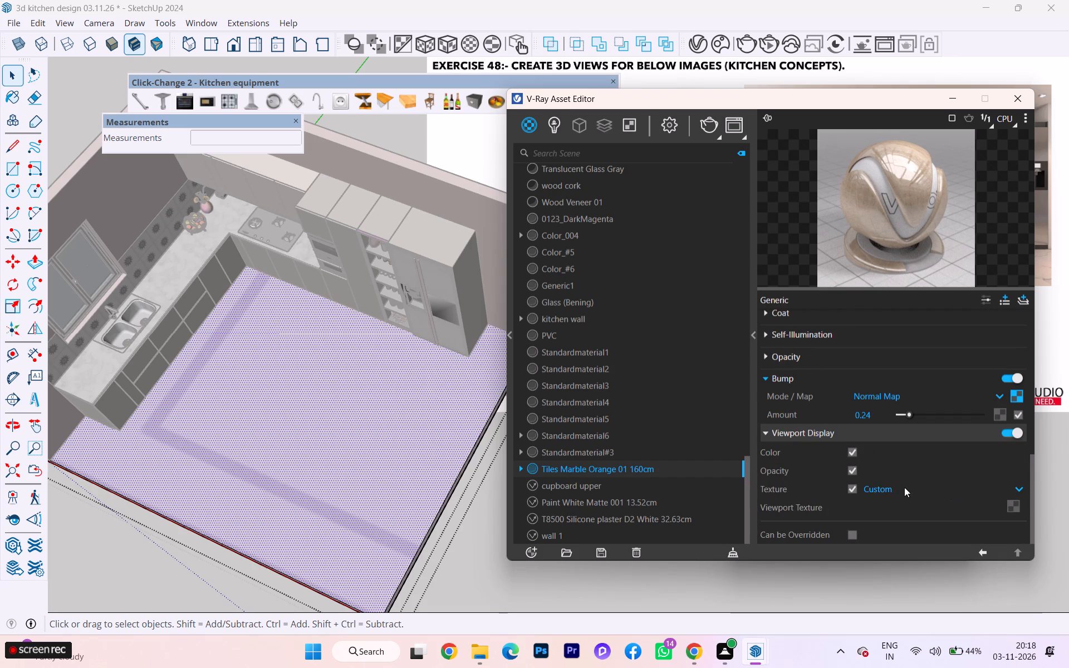
{"action": "right_click", "coordinate": [1011, 506]}
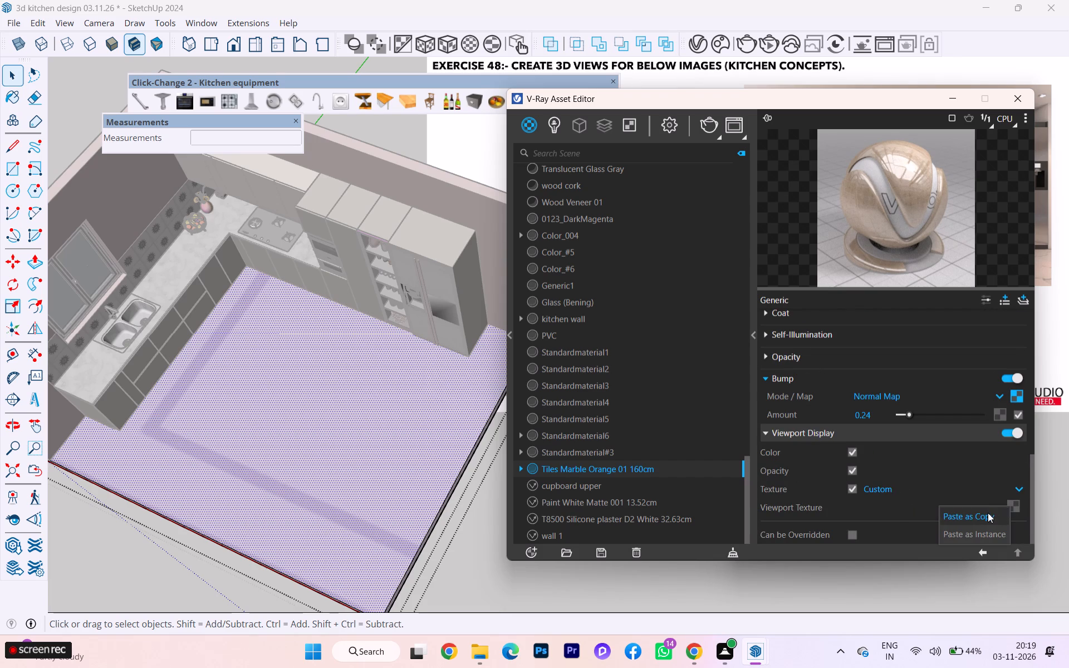
{"action": "left_click", "coordinate": [988, 513]}
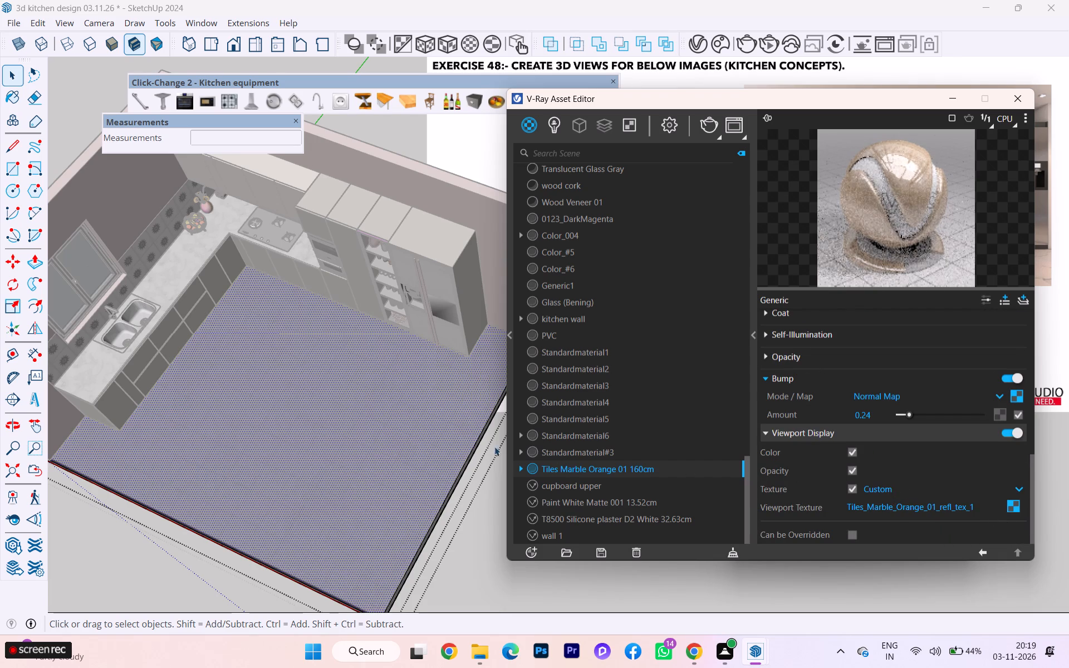
Examine the floor surface up close in the model to check how the viewport texture displays.
{"action": "left_click", "coordinate": [446, 435]}
{"action": "scroll", "coordinate": [423, 456], "scroll_direction": "up", "scroll_amount": 1}
{"action": "scroll", "coordinate": [423, 456], "scroll_direction": "down", "scroll_amount": 1}
{"action": "scroll", "coordinate": [424, 456], "scroll_direction": "up", "scroll_amount": 4}
{"action": "scroll", "coordinate": [421, 459], "scroll_direction": "down", "scroll_amount": 2}
{"action": "scroll", "coordinate": [421, 459], "scroll_direction": "up", "scroll_amount": 4}
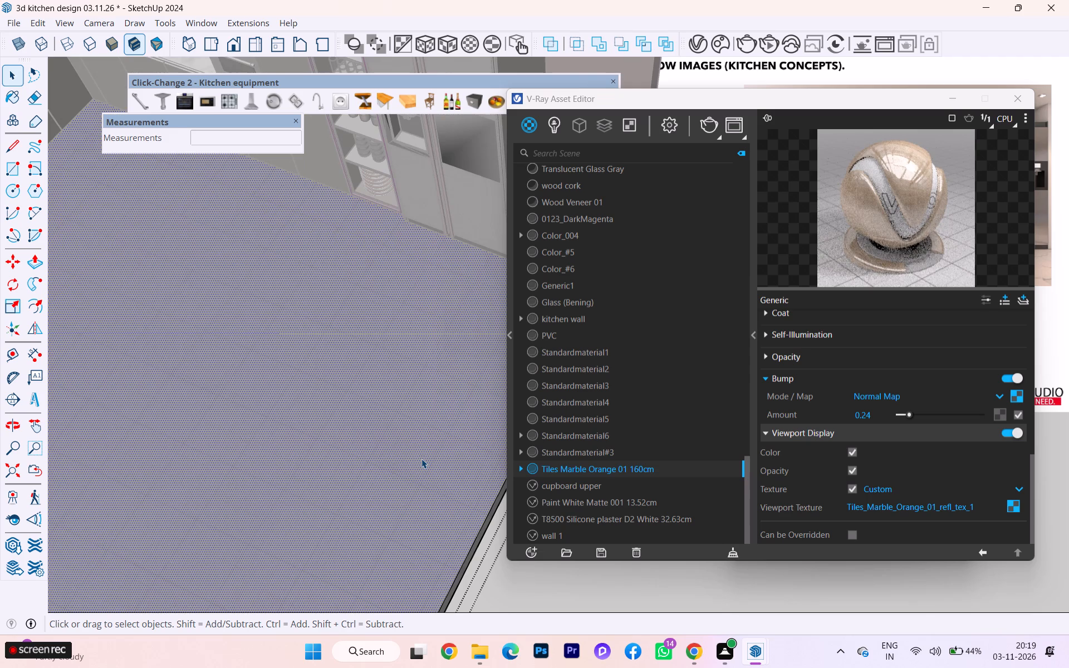
{"action": "scroll", "coordinate": [442, 441], "scroll_direction": "down", "scroll_amount": 2}
{"action": "scroll", "coordinate": [940, 516], "scroll_direction": "down", "scroll_amount": 3}
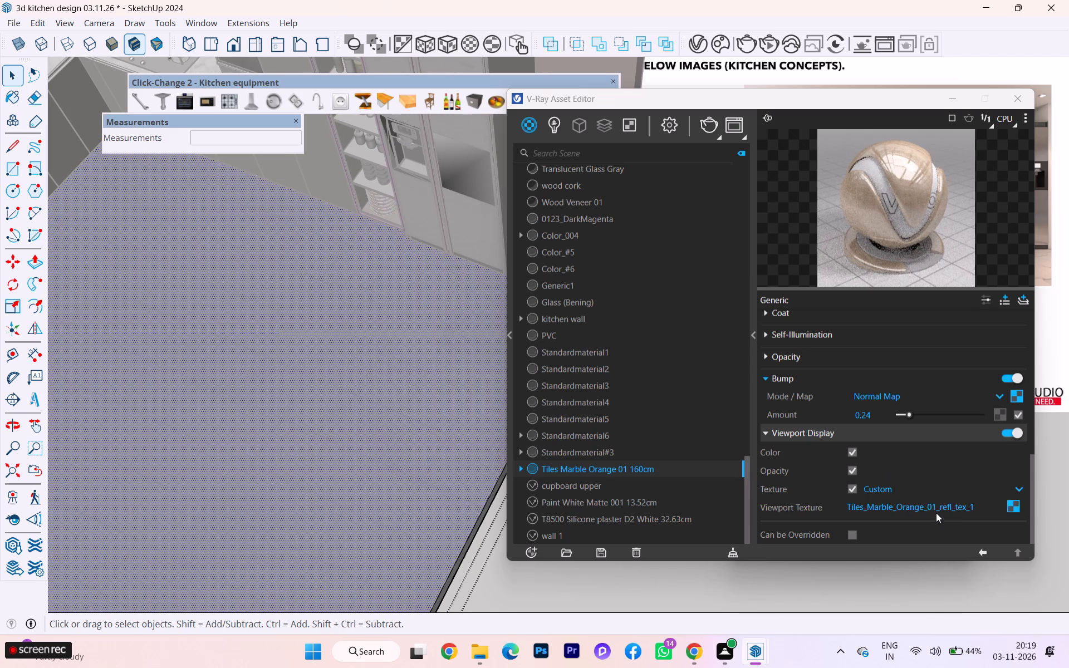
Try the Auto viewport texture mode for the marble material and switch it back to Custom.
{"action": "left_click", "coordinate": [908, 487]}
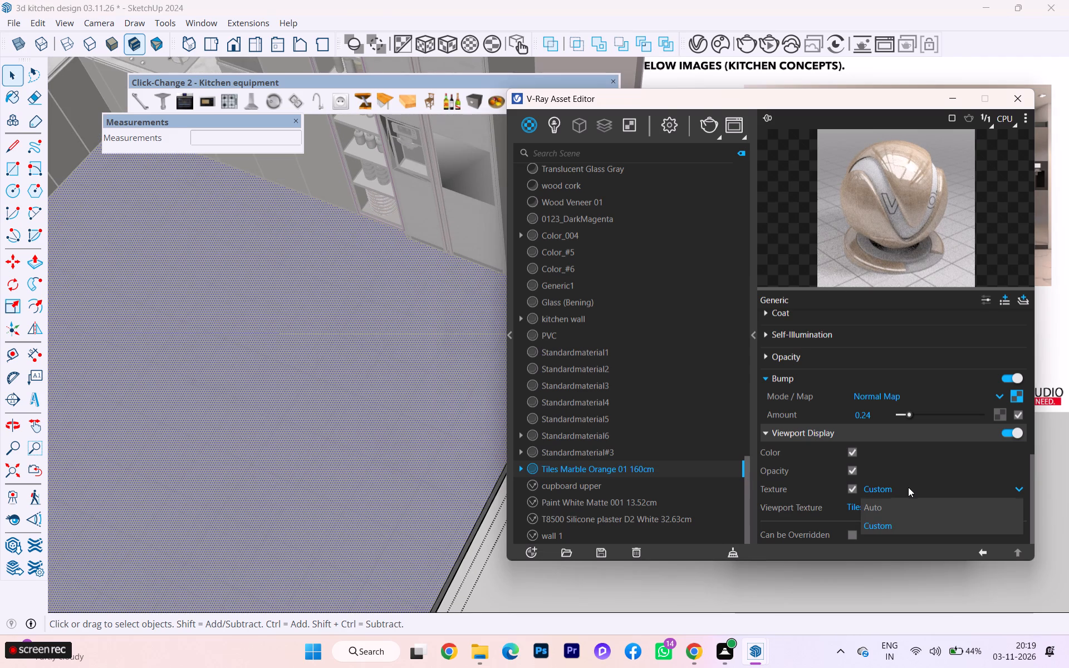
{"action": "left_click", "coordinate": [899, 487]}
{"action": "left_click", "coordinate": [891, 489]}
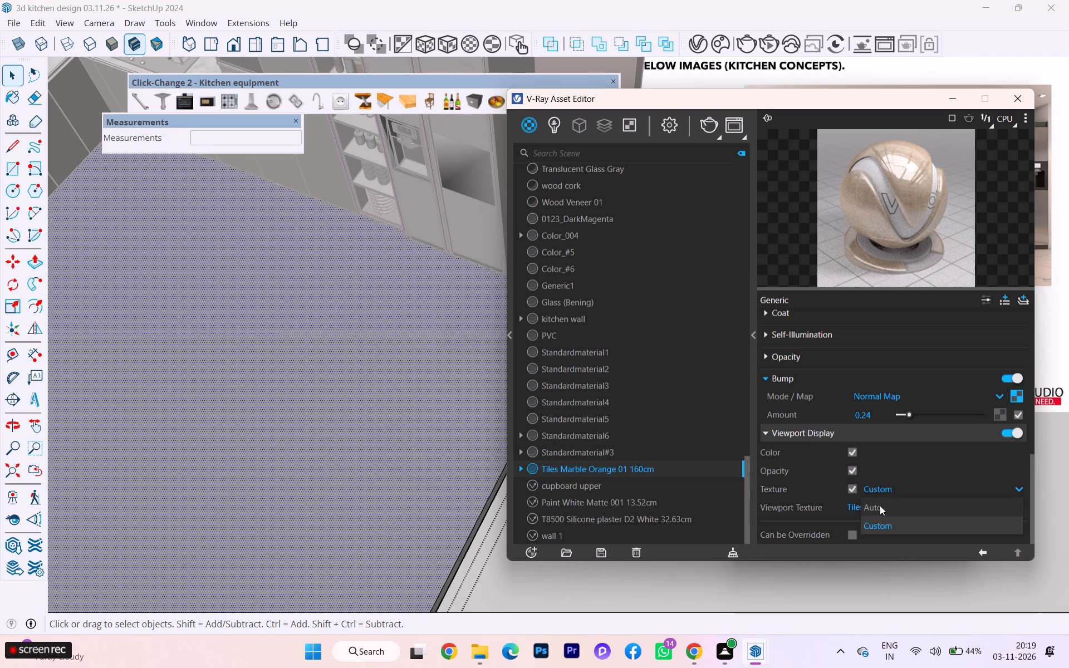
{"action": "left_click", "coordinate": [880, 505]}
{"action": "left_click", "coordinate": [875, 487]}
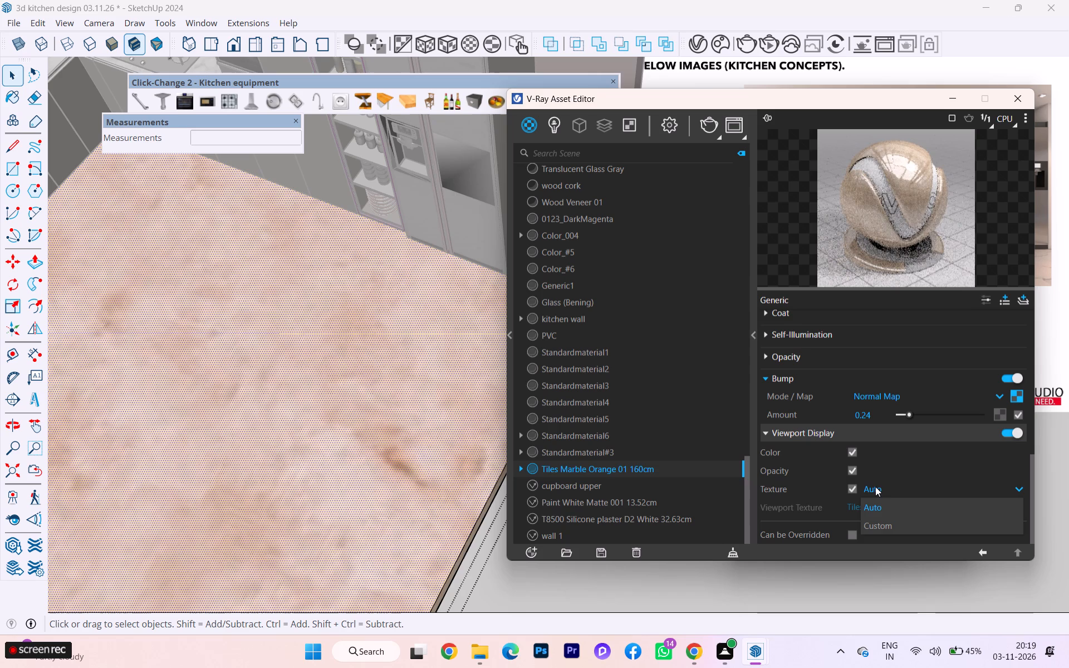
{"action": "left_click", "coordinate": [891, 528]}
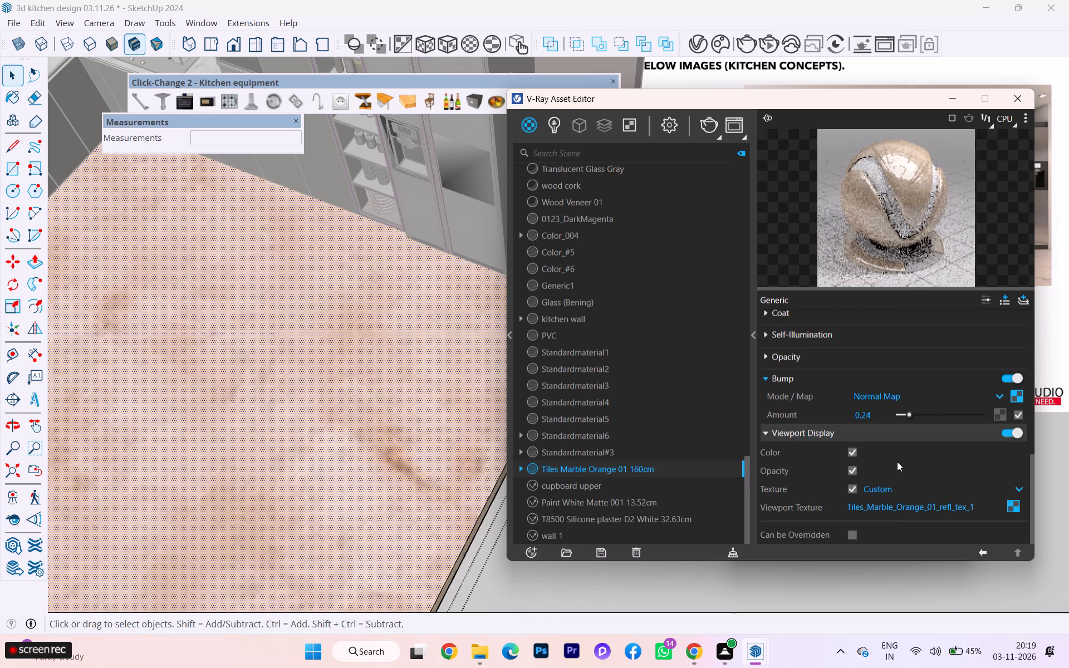
Lighten the marble material's refraction color to a mid grey.
{"action": "scroll", "coordinate": [889, 377], "scroll_direction": "up", "scroll_amount": 3}
{"action": "scroll", "coordinate": [953, 390], "scroll_direction": "up", "scroll_amount": 2}
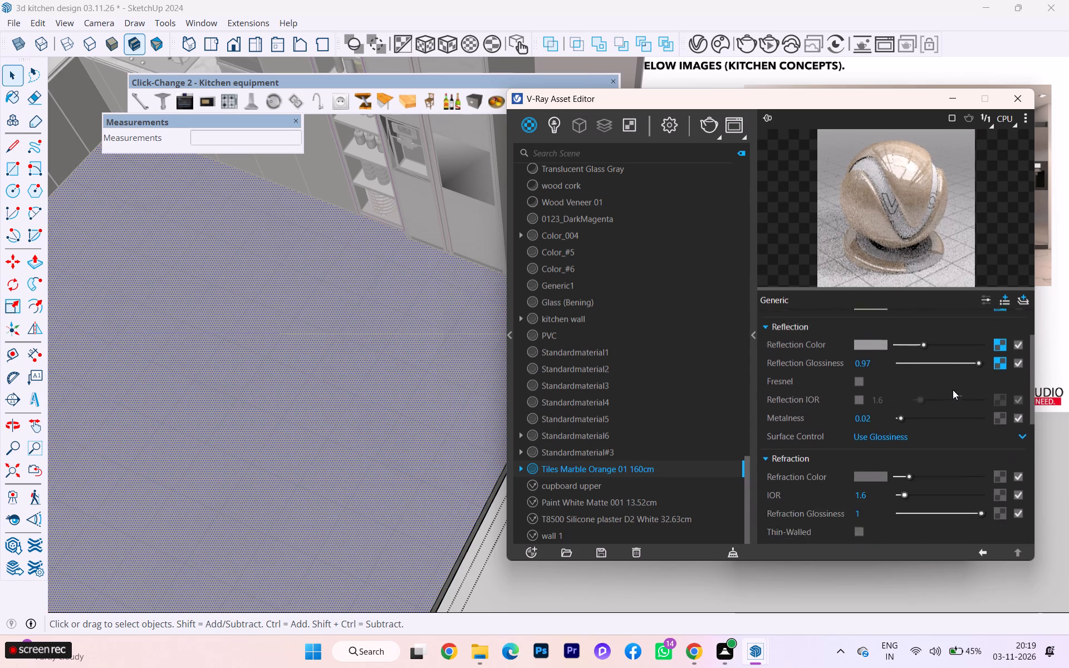
{"action": "left_click_drag", "start_coordinate": [908, 512], "coordinate": [924, 513]}
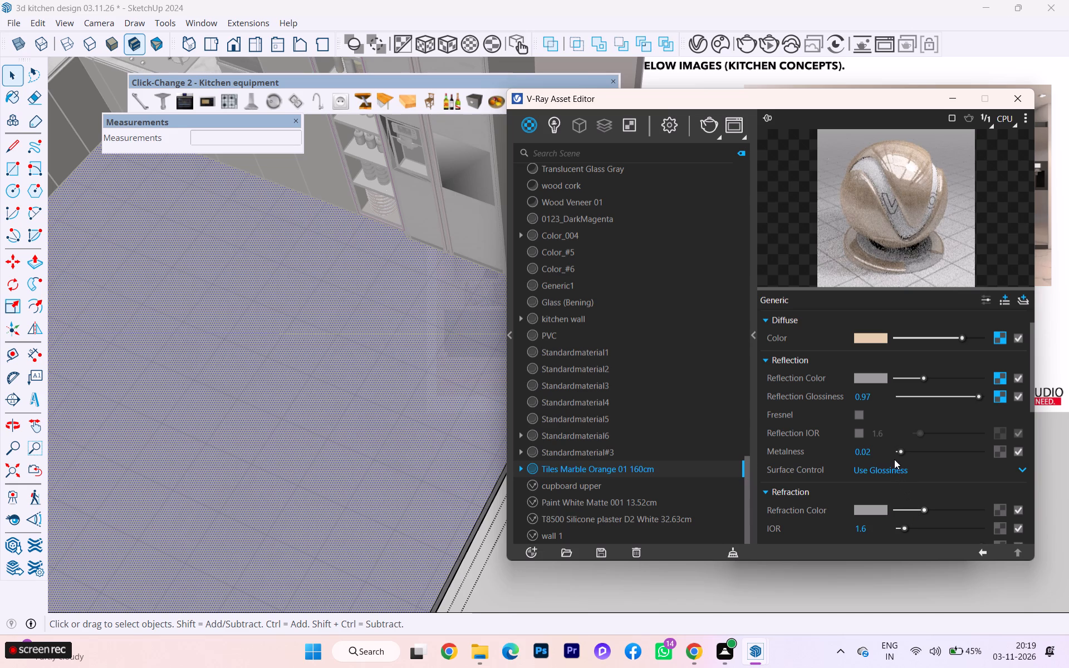
{"action": "scroll", "coordinate": [870, 381], "scroll_direction": "up", "scroll_amount": 1}
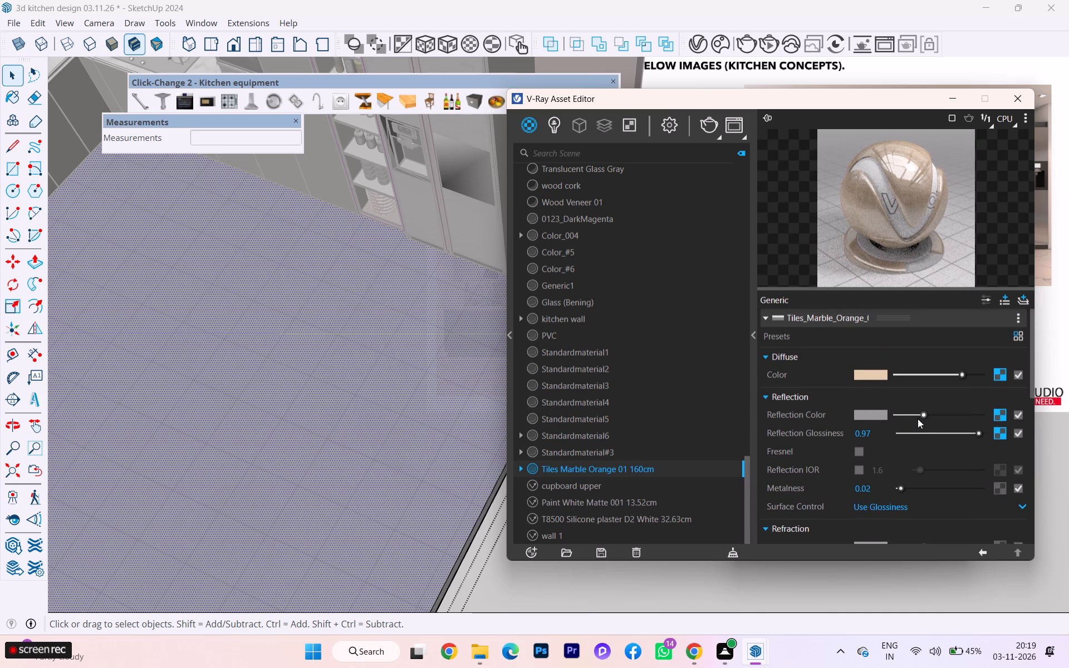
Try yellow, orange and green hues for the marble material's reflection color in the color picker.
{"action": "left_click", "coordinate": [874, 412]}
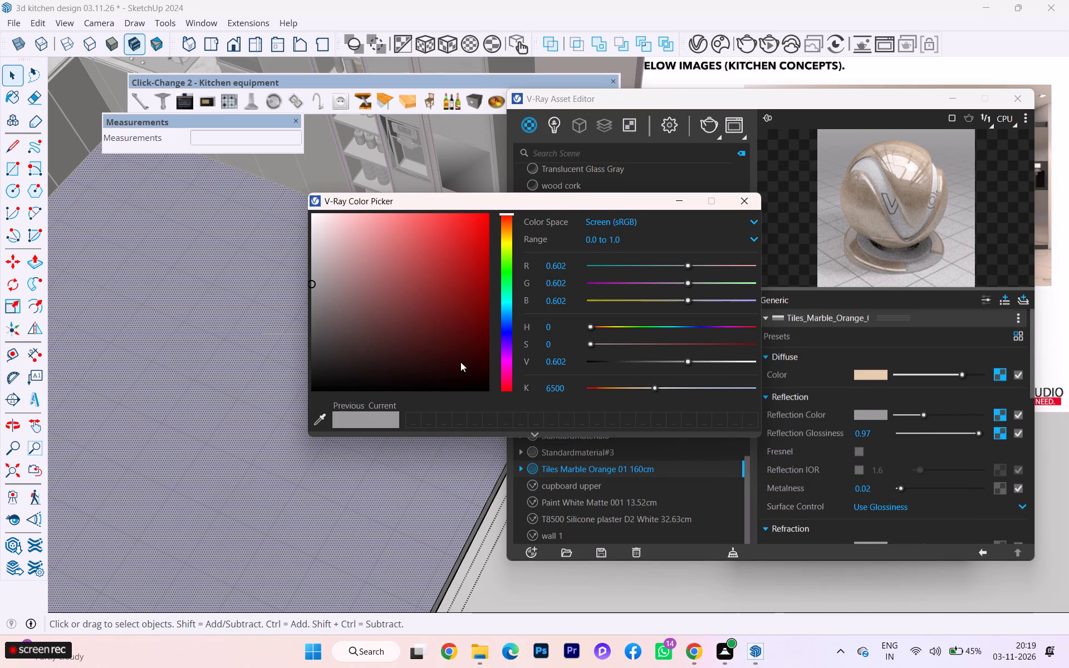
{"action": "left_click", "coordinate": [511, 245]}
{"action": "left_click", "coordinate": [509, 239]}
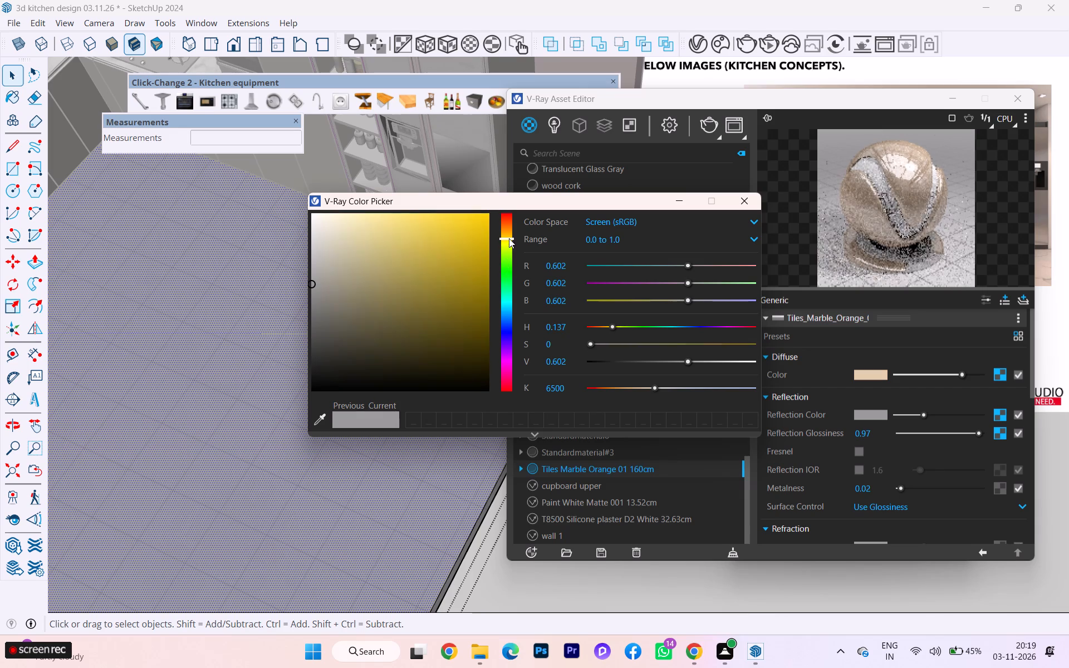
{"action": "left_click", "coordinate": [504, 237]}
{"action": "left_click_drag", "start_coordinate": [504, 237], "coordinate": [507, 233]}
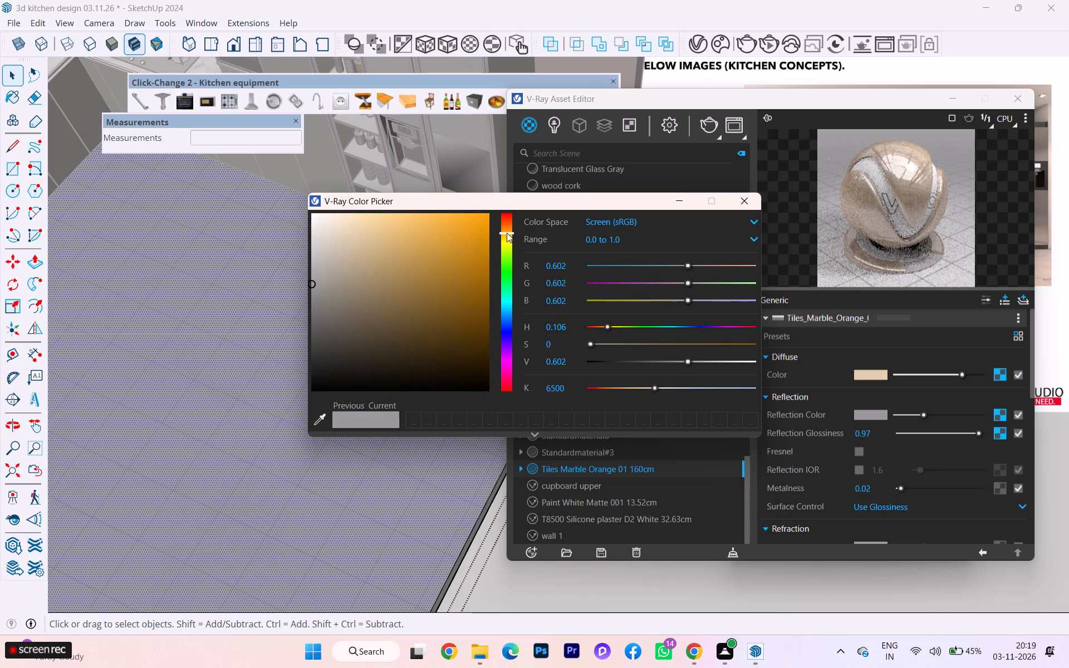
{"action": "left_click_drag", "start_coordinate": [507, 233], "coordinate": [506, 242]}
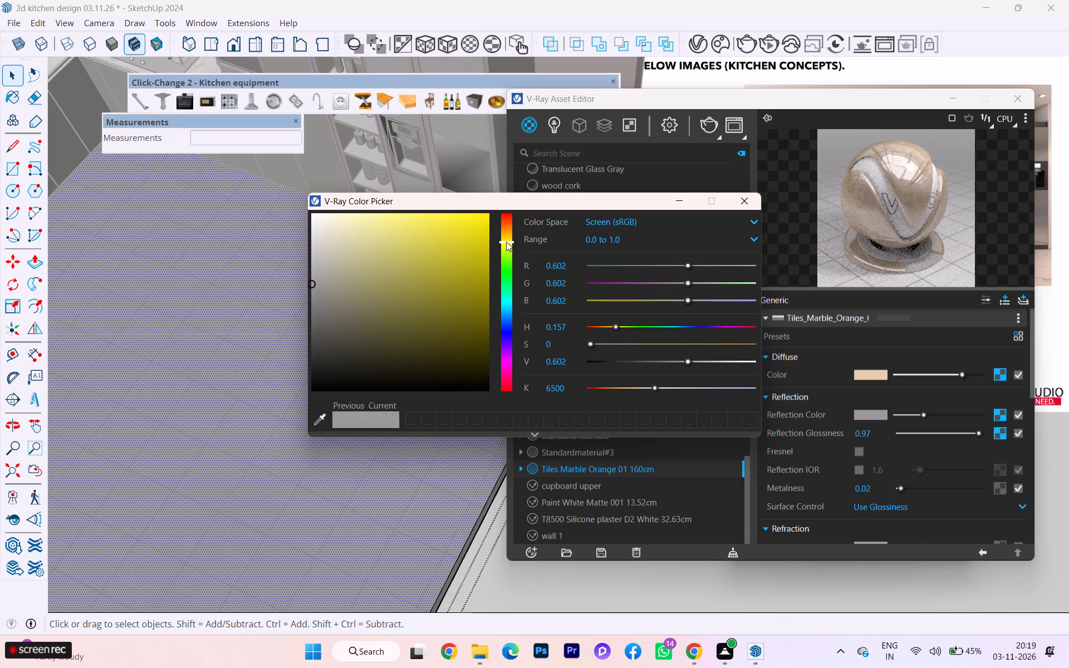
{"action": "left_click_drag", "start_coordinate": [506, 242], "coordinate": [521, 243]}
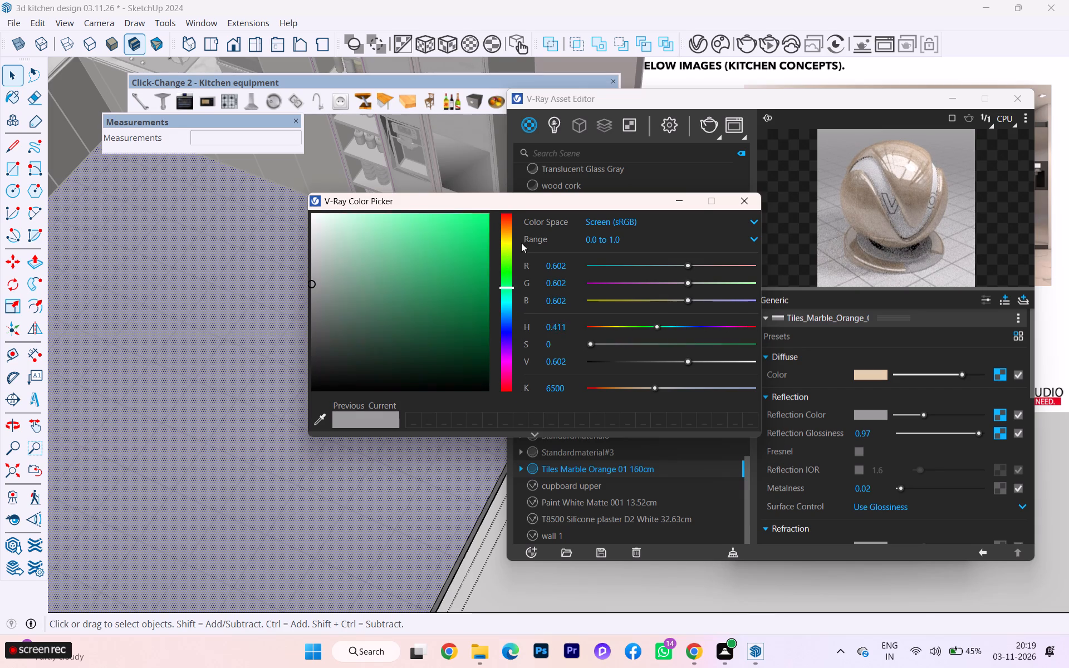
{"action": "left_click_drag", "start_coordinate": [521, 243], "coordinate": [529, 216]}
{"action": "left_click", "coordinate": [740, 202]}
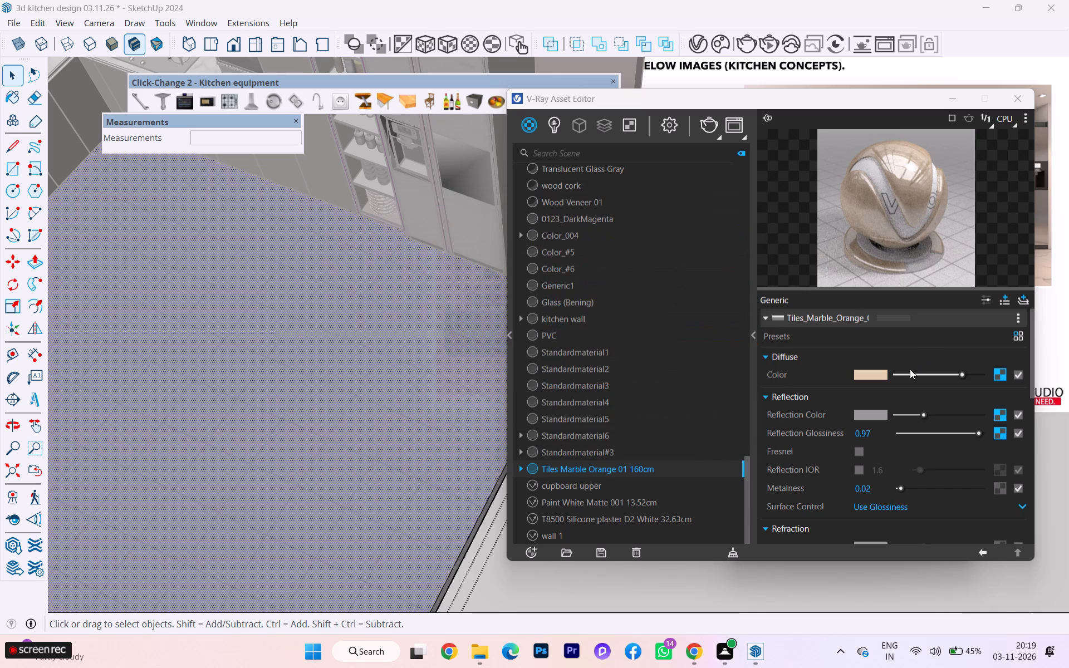
Darken the marble material's reflection color to a deeper grey.
{"action": "left_click", "coordinate": [874, 417]}
{"action": "left_click", "coordinate": [919, 415]}
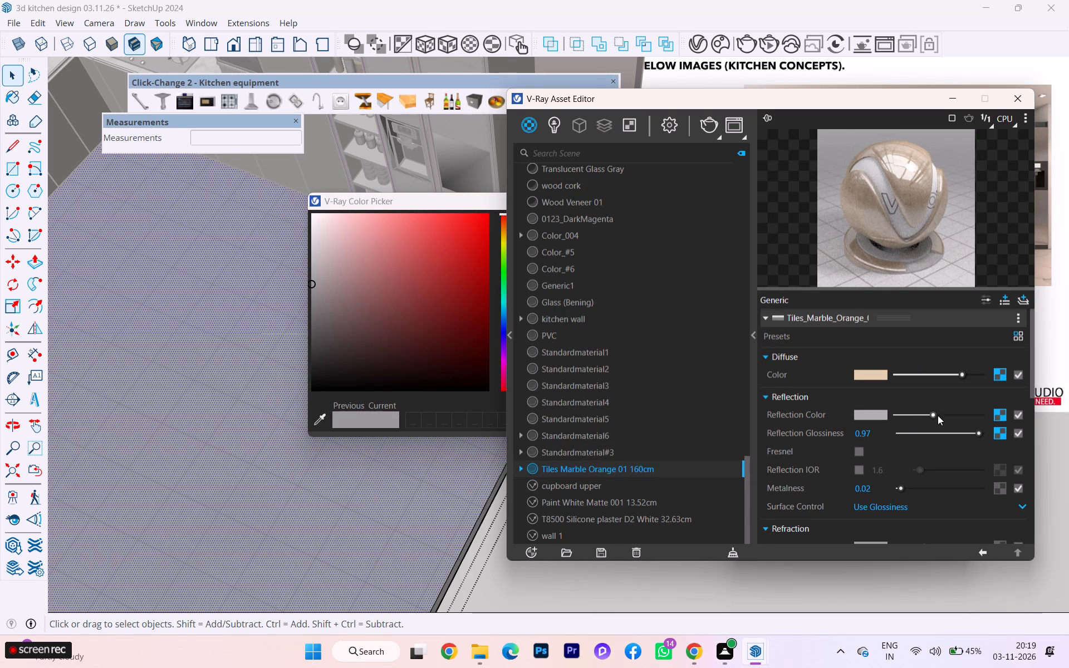
{"action": "scroll", "coordinate": [867, 454], "scroll_direction": "down", "scroll_amount": 1}
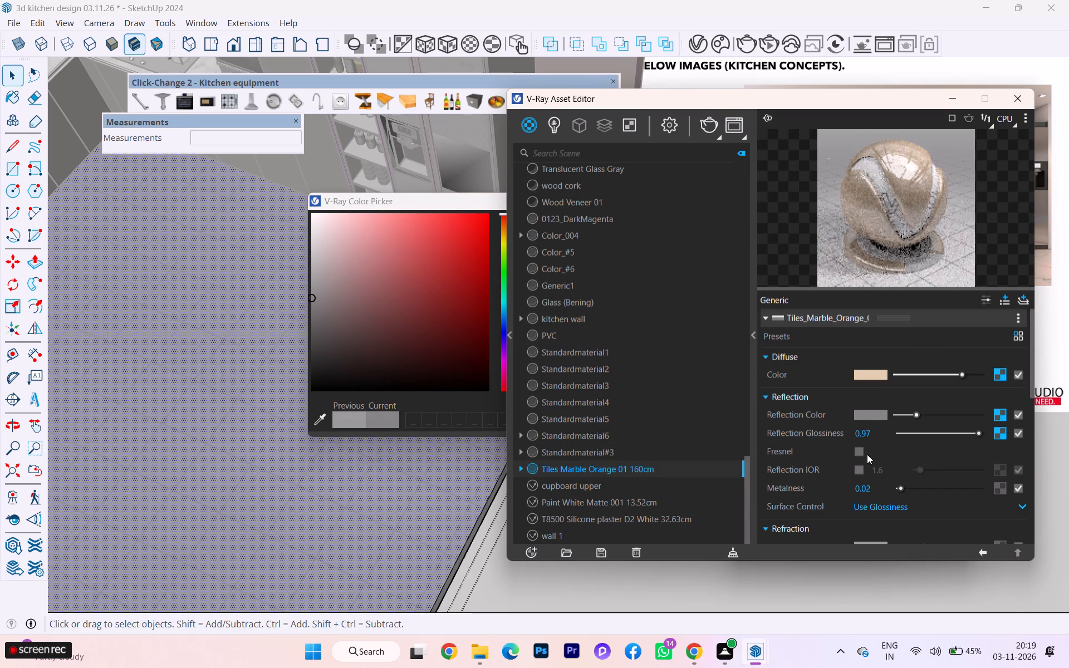
{"action": "scroll", "coordinate": [867, 448], "scroll_direction": "up", "scroll_amount": 2}
Paste the copied reflection texture as a copy into the marble material's diffuse color texture slot.
{"action": "right_click", "coordinate": [996, 372]}
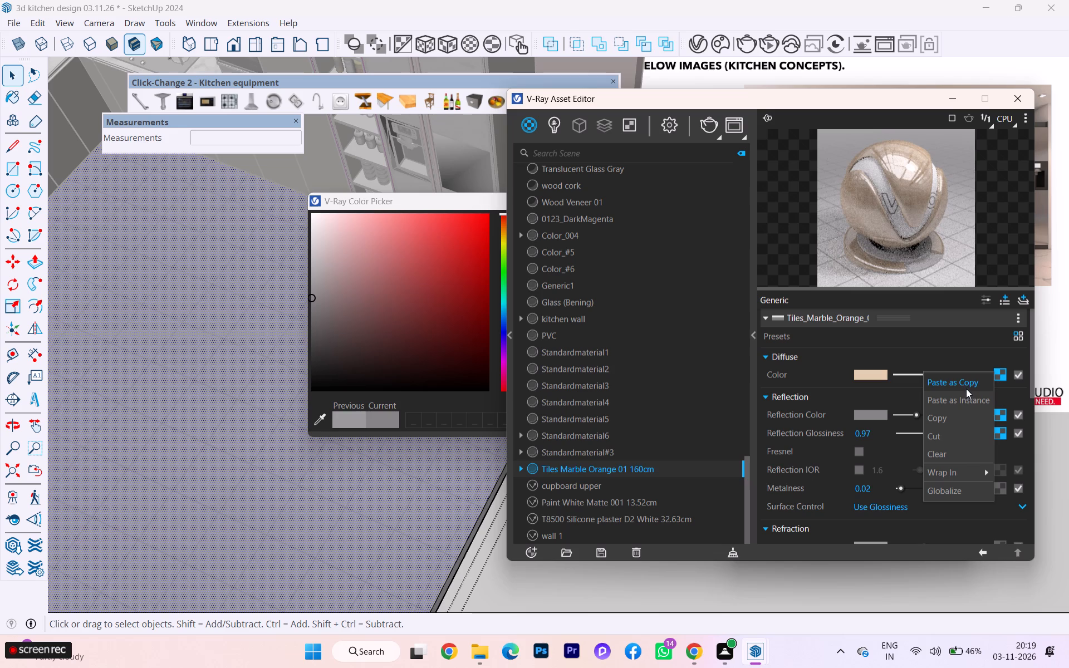
{"action": "left_click", "coordinate": [966, 385]}
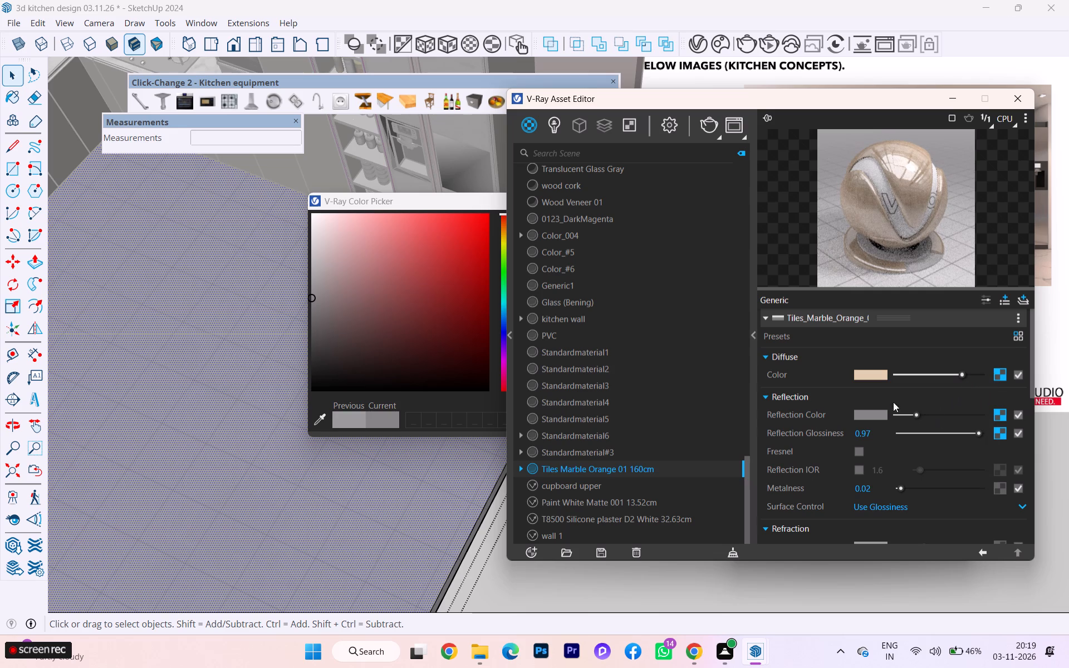
Paste the copied reflection texture as a copy into the viewport texture slot again and return to the diffuse settings.
{"action": "scroll", "coordinate": [882, 413], "scroll_direction": "down", "scroll_amount": 5}
{"action": "scroll", "coordinate": [896, 487], "scroll_direction": "down", "scroll_amount": 5}
{"action": "right_click", "coordinate": [1017, 507]}
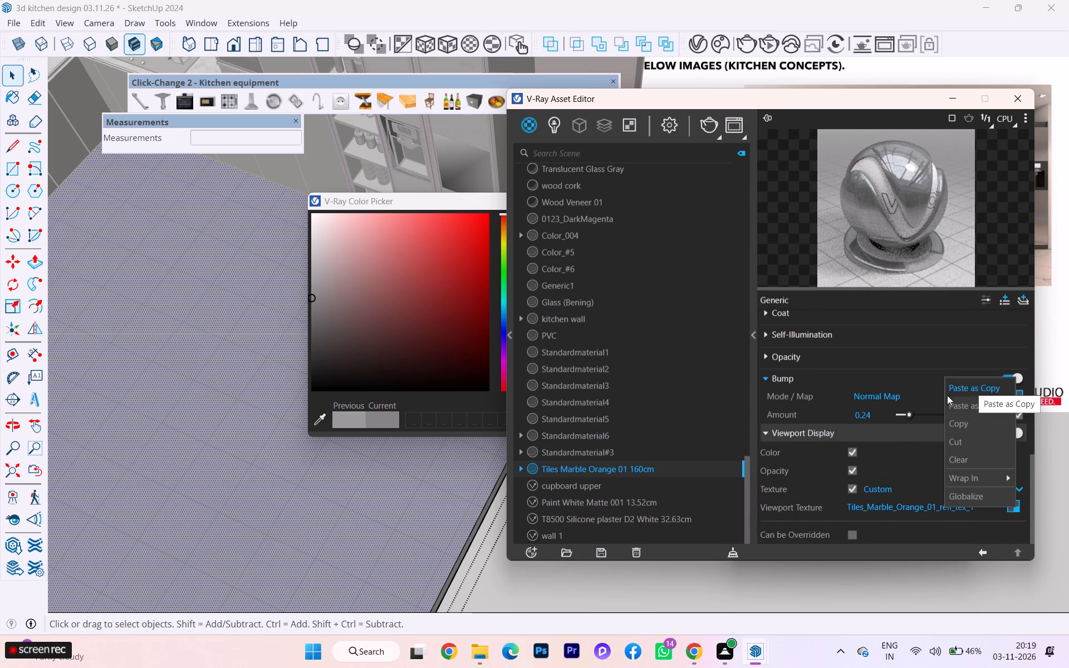
{"action": "left_click", "coordinate": [965, 389]}
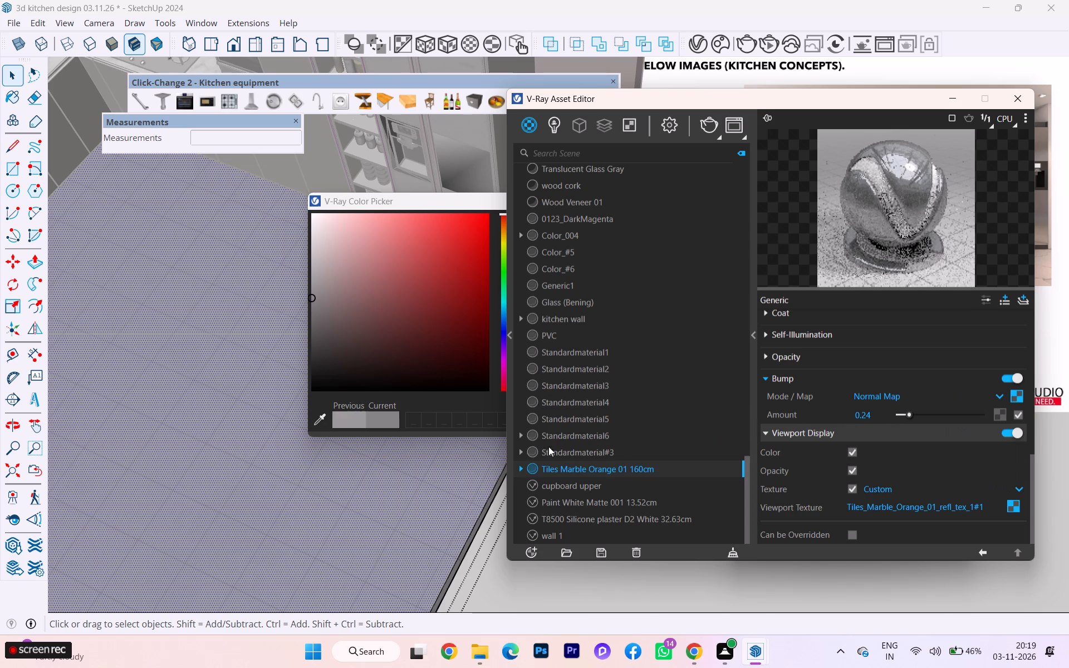
{"action": "double_click", "coordinate": [450, 487]}
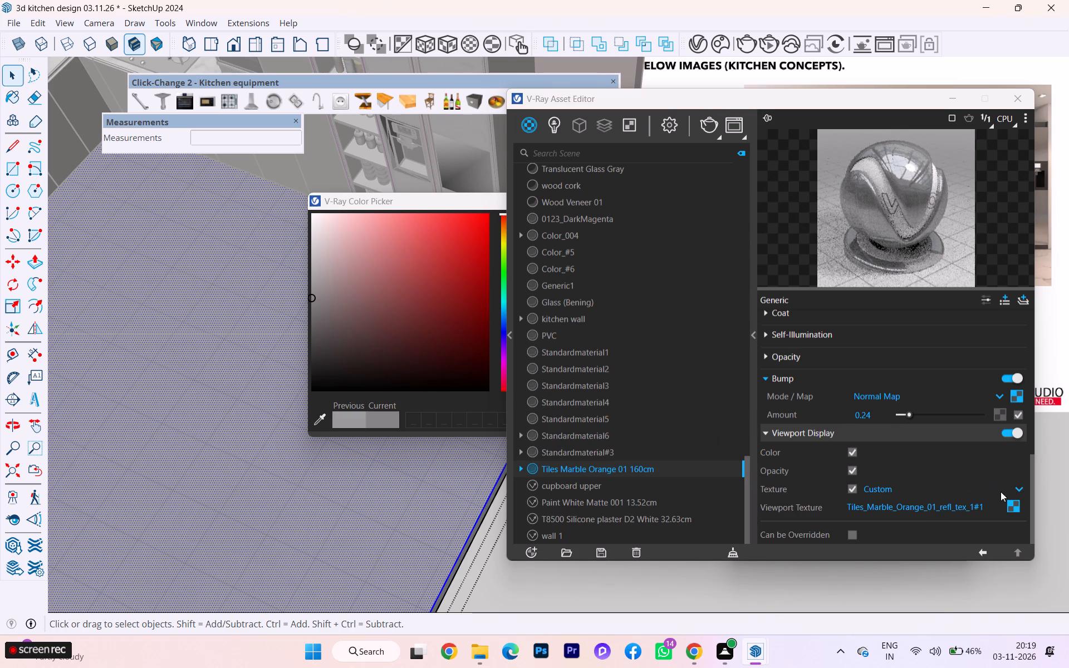
{"action": "right_click", "coordinate": [1011, 503]}
{"action": "left_click", "coordinate": [985, 387]}
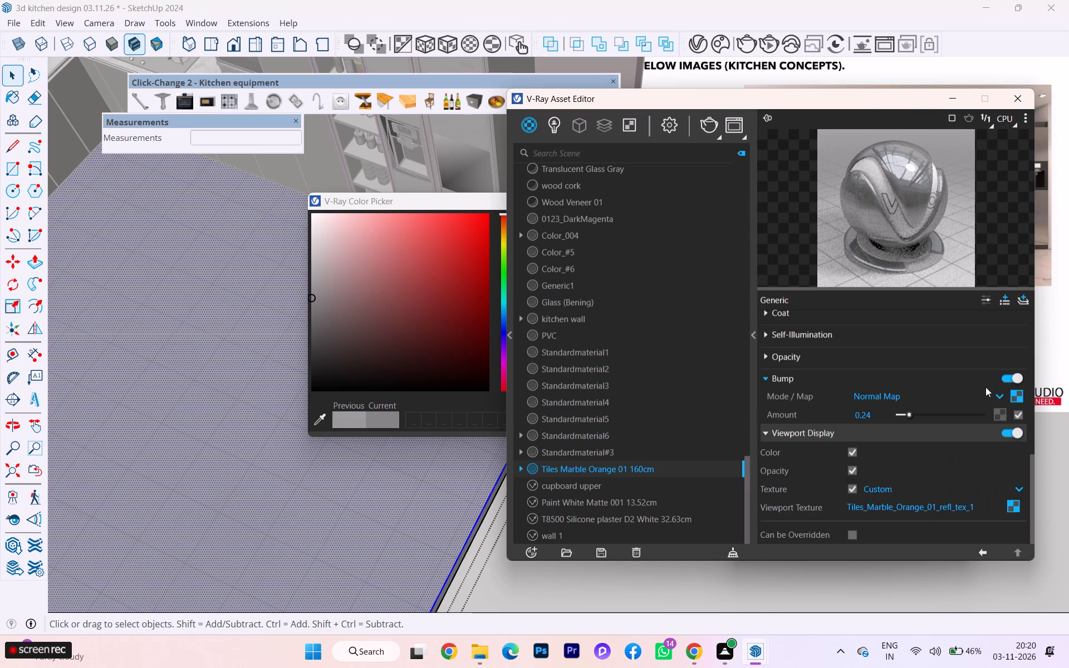
{"action": "scroll", "coordinate": [845, 407], "scroll_direction": "down", "scroll_amount": 1}
{"action": "scroll", "coordinate": [844, 406], "scroll_direction": "up", "scroll_amount": 2}
{"action": "scroll", "coordinate": [1001, 374], "scroll_direction": "up", "scroll_amount": 4}
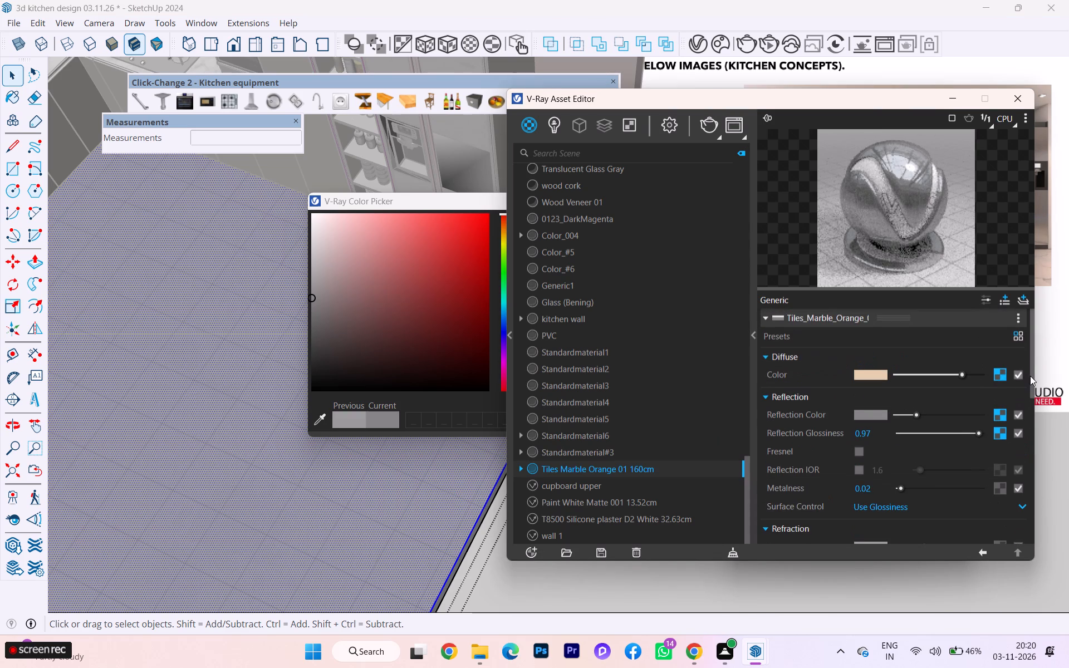
Copy the marble material's diffuse texture and paste it as a copy into the bump normal map slot.
{"action": "right_click", "coordinate": [997, 376]}
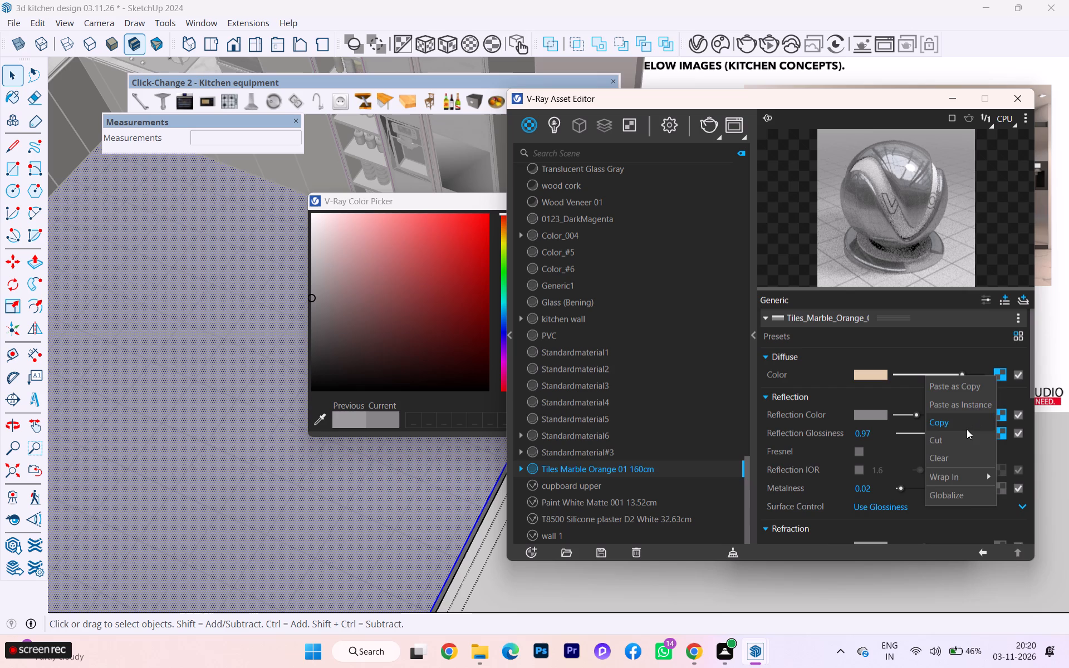
{"action": "left_click", "coordinate": [967, 429]}
{"action": "scroll", "coordinate": [879, 421], "scroll_direction": "down", "scroll_amount": 1}
{"action": "scroll", "coordinate": [877, 421], "scroll_direction": "up", "scroll_amount": 1}
{"action": "scroll", "coordinate": [876, 421], "scroll_direction": "down", "scroll_amount": 3}
{"action": "scroll", "coordinate": [974, 461], "scroll_direction": "down", "scroll_amount": 1}
{"action": "scroll", "coordinate": [974, 461], "scroll_direction": "up", "scroll_amount": 2}
{"action": "scroll", "coordinate": [975, 461], "scroll_direction": "down", "scroll_amount": 2}
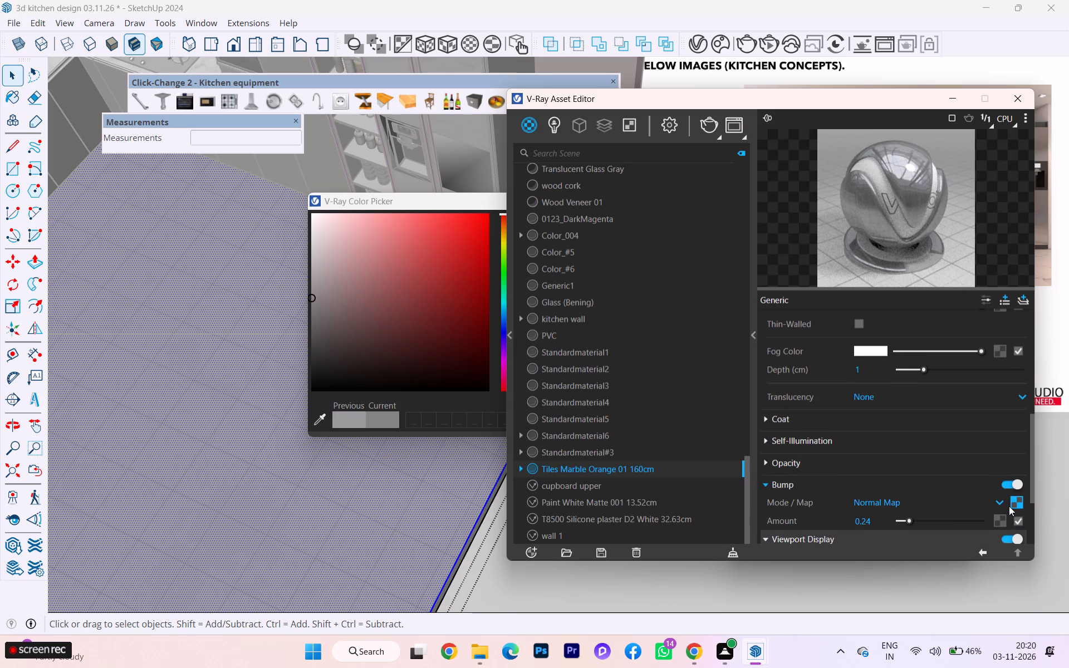
{"action": "right_click", "coordinate": [1019, 503]}
{"action": "left_click", "coordinate": [980, 386]}
{"action": "scroll", "coordinate": [501, 453], "scroll_direction": "down", "scroll_amount": 6}
Select the whole floor slab in the model and remove its applied material.
{"action": "left_click", "coordinate": [489, 528]}
{"action": "scroll", "coordinate": [487, 525], "scroll_direction": "down", "scroll_amount": 2}
{"action": "middle_click_drag", "start_coordinate": [483, 522], "coordinate": [401, 434]}
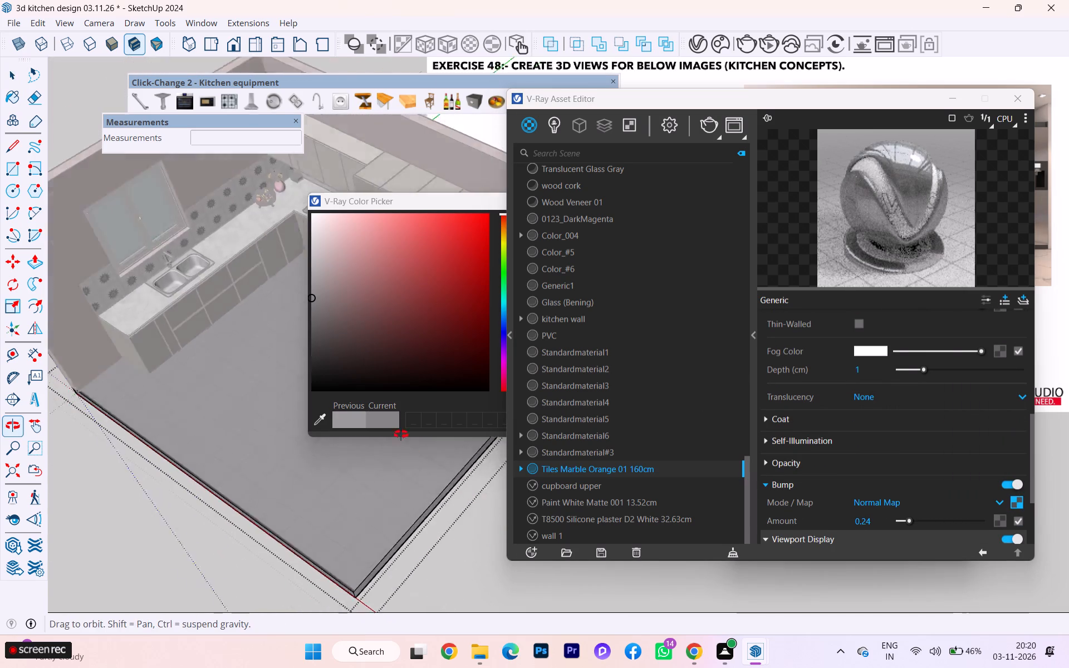
{"action": "middle_click_drag", "start_coordinate": [401, 434], "coordinate": [393, 413]}
{"action": "scroll", "coordinate": [391, 411], "scroll_direction": "up", "scroll_amount": 2}
{"action": "left_click", "coordinate": [328, 492]}
{"action": "triple_click", "coordinate": [385, 503]}
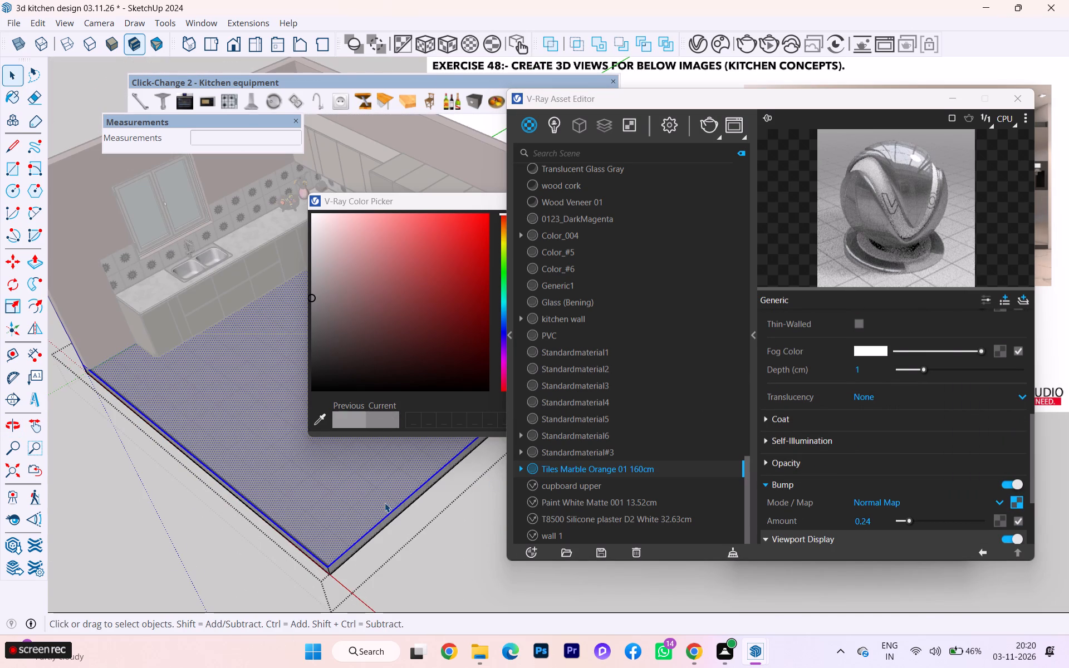
{"action": "left_click", "coordinate": [404, 46]}
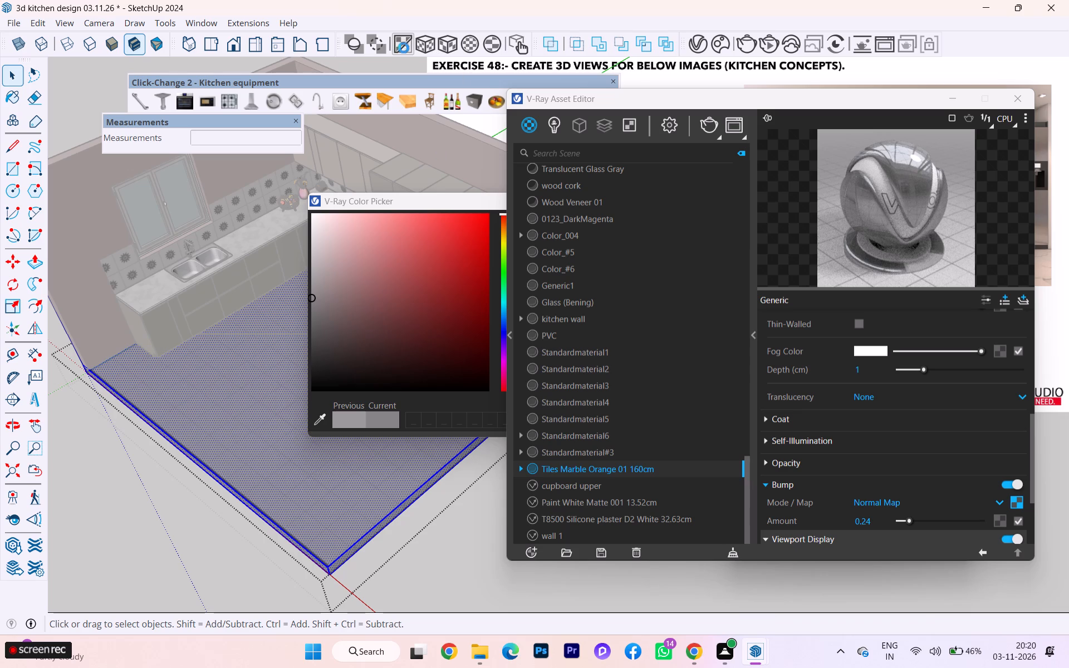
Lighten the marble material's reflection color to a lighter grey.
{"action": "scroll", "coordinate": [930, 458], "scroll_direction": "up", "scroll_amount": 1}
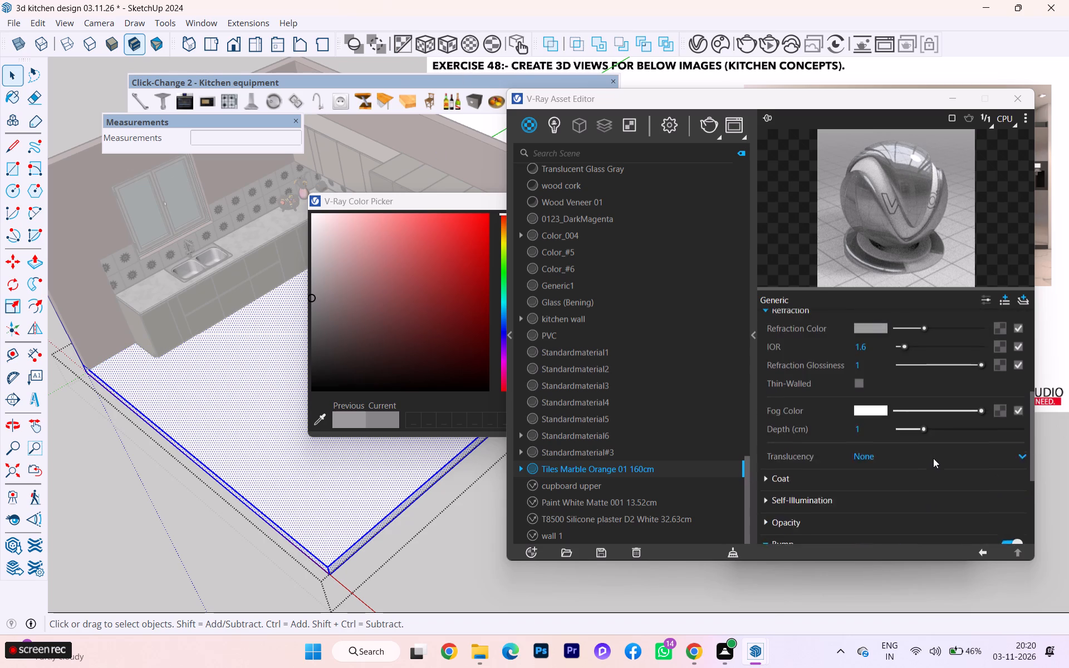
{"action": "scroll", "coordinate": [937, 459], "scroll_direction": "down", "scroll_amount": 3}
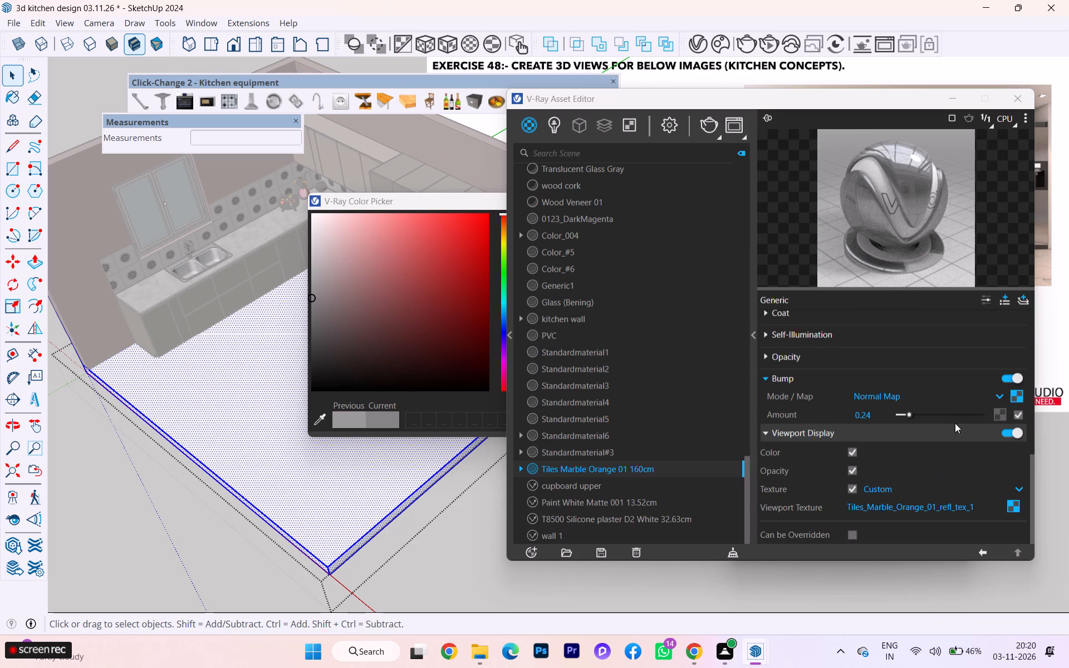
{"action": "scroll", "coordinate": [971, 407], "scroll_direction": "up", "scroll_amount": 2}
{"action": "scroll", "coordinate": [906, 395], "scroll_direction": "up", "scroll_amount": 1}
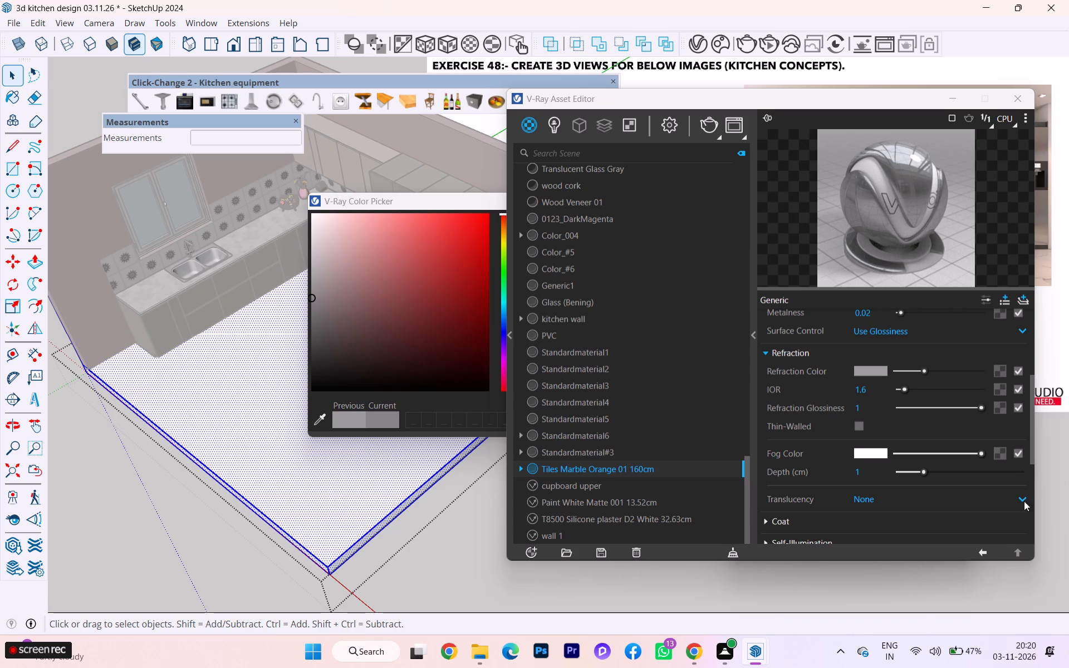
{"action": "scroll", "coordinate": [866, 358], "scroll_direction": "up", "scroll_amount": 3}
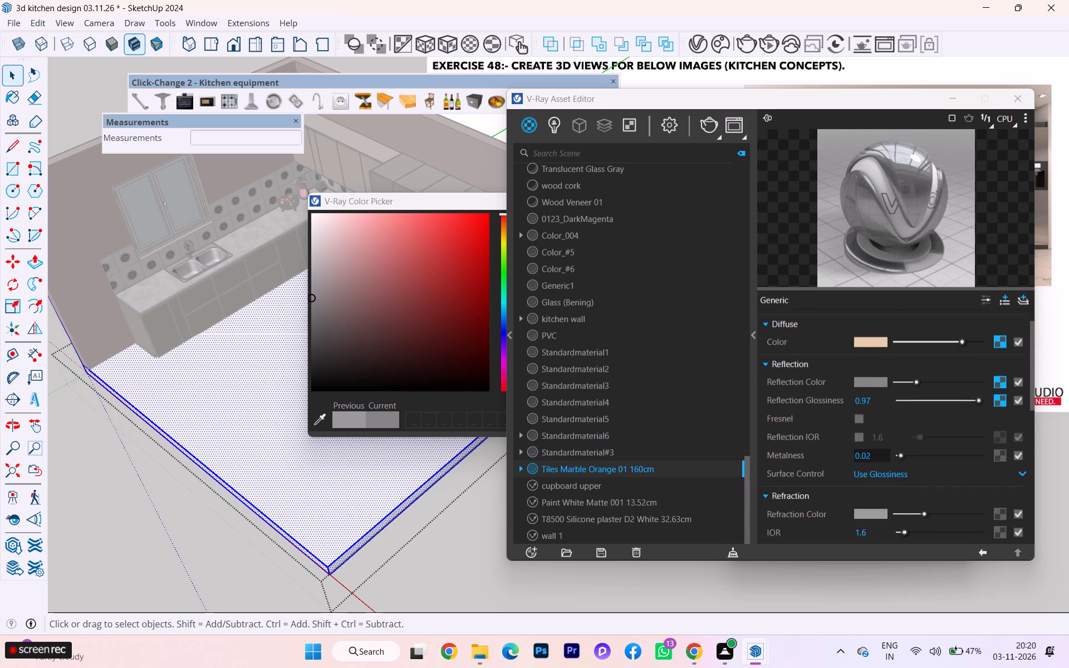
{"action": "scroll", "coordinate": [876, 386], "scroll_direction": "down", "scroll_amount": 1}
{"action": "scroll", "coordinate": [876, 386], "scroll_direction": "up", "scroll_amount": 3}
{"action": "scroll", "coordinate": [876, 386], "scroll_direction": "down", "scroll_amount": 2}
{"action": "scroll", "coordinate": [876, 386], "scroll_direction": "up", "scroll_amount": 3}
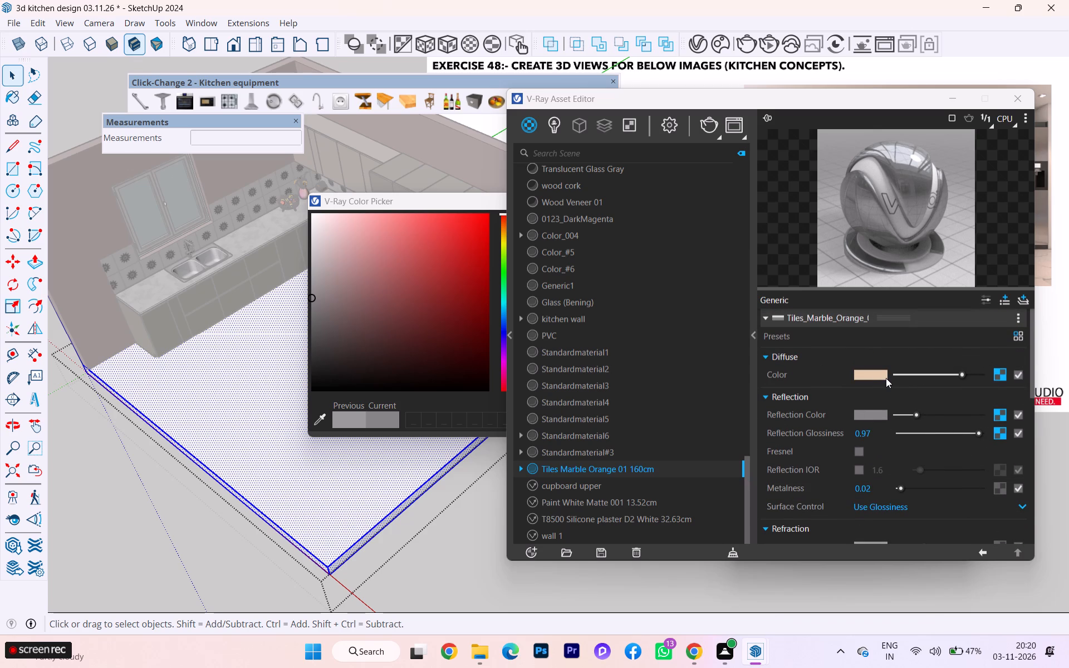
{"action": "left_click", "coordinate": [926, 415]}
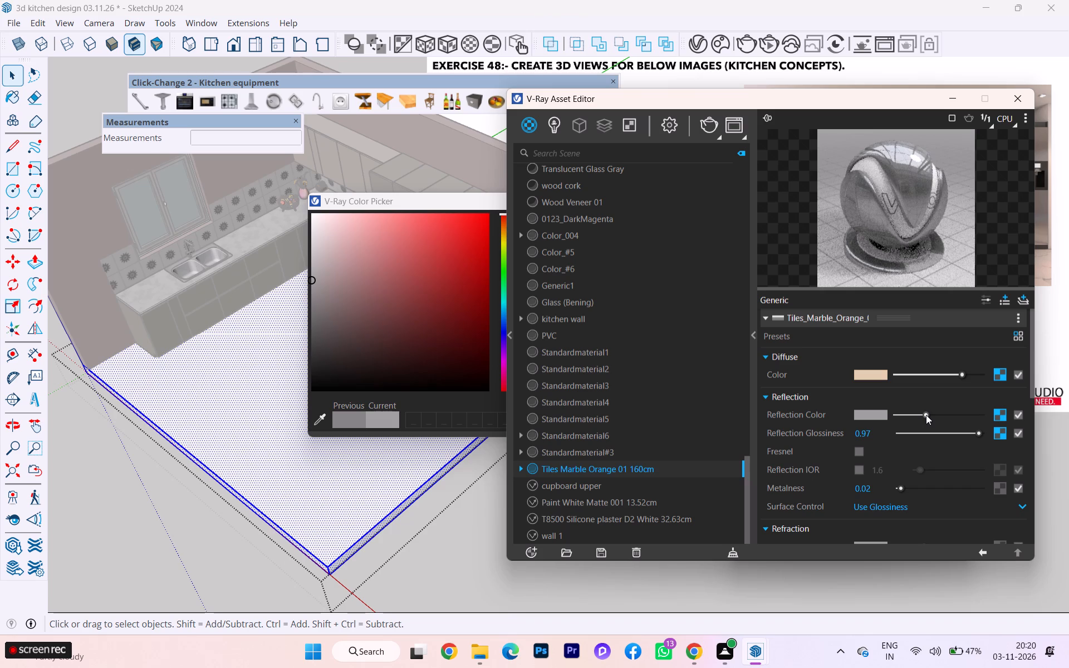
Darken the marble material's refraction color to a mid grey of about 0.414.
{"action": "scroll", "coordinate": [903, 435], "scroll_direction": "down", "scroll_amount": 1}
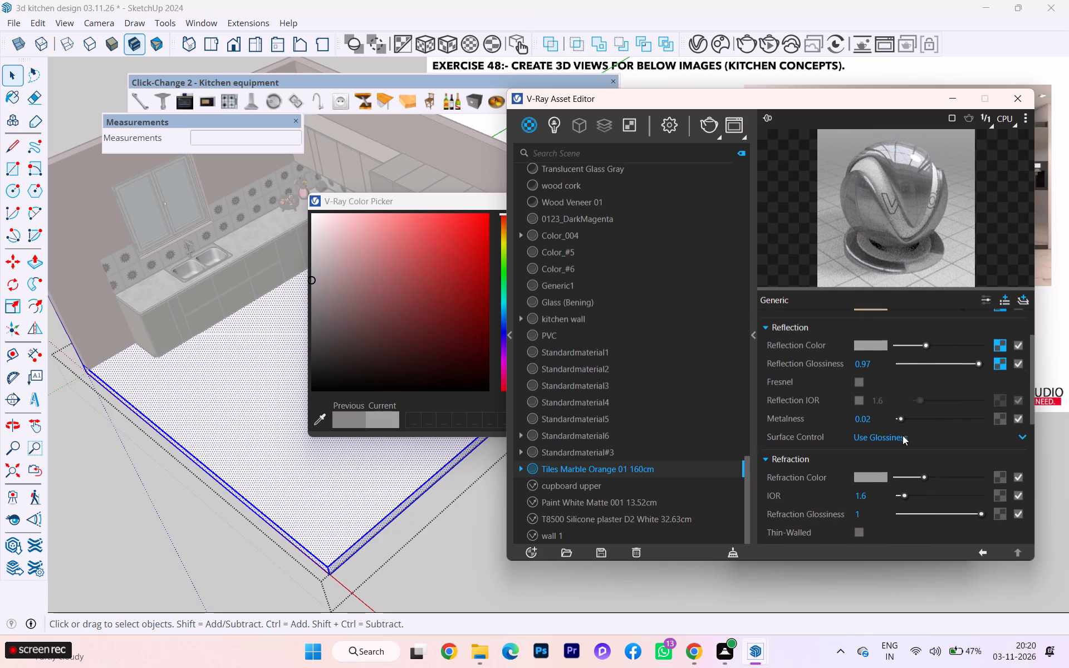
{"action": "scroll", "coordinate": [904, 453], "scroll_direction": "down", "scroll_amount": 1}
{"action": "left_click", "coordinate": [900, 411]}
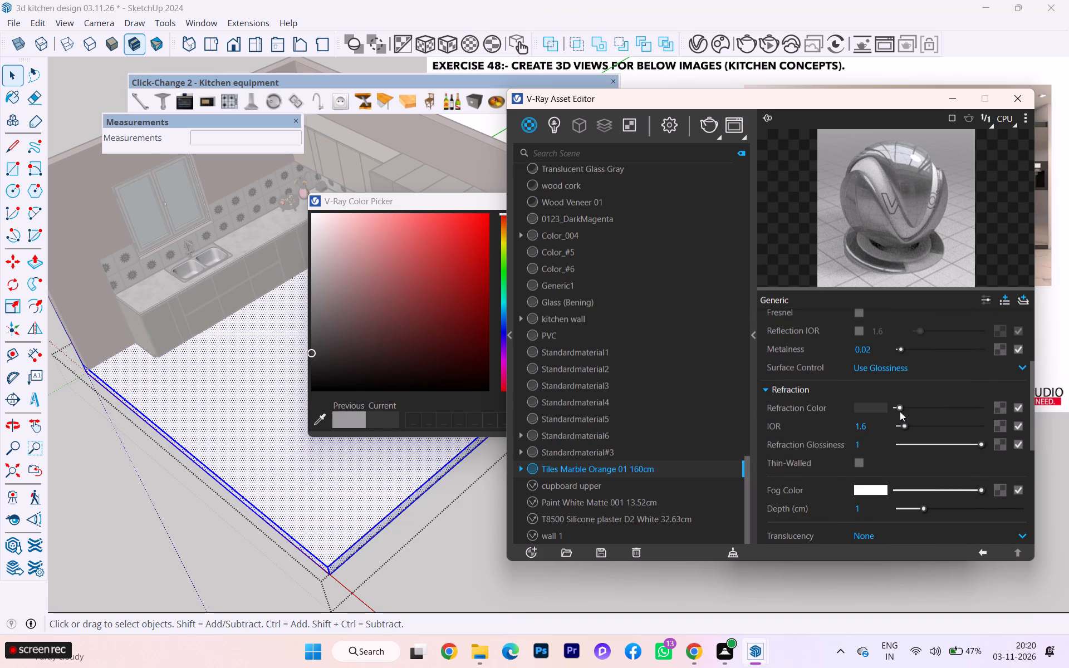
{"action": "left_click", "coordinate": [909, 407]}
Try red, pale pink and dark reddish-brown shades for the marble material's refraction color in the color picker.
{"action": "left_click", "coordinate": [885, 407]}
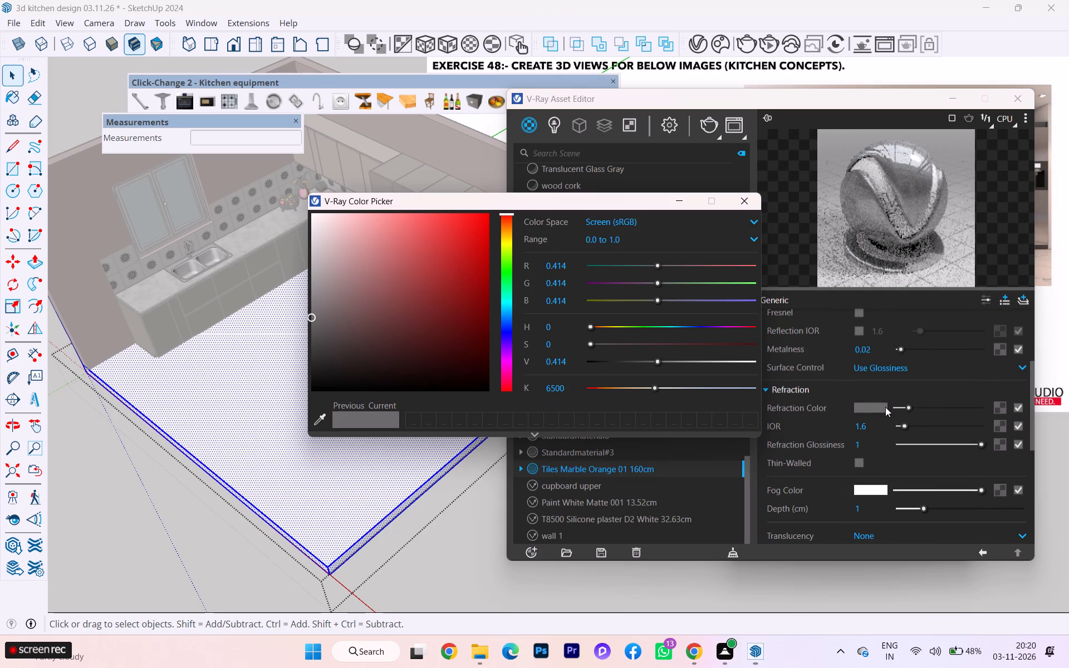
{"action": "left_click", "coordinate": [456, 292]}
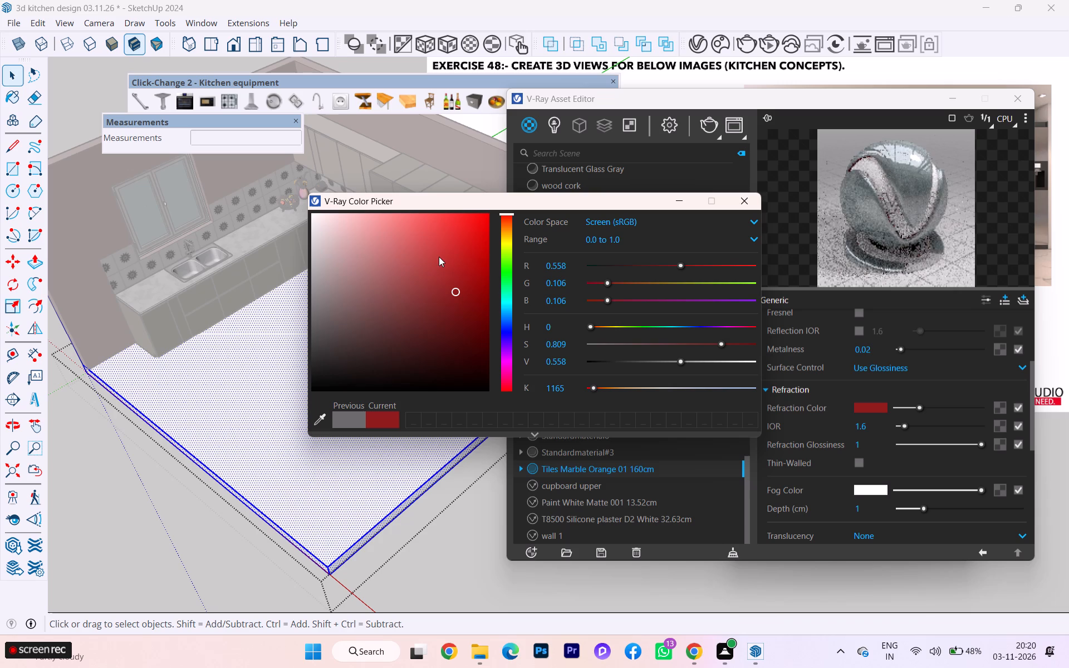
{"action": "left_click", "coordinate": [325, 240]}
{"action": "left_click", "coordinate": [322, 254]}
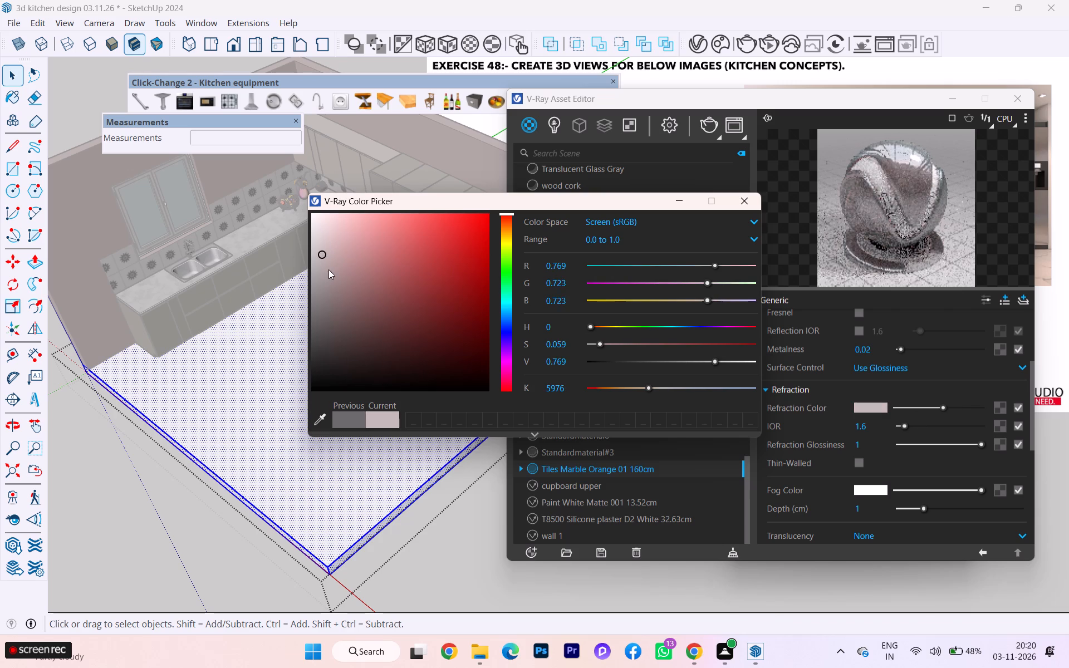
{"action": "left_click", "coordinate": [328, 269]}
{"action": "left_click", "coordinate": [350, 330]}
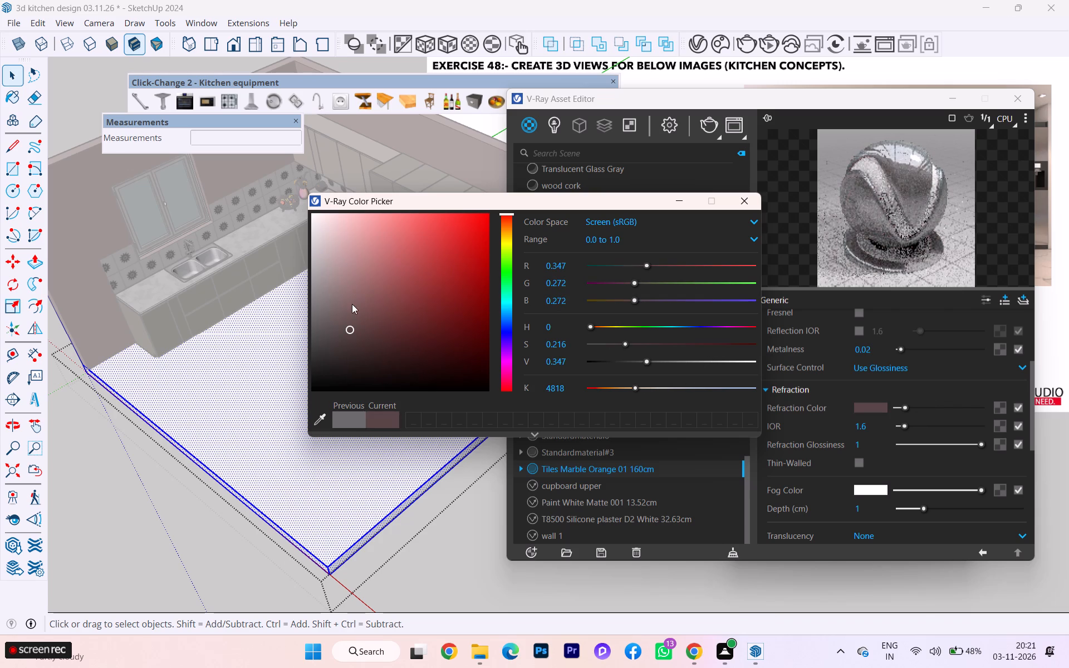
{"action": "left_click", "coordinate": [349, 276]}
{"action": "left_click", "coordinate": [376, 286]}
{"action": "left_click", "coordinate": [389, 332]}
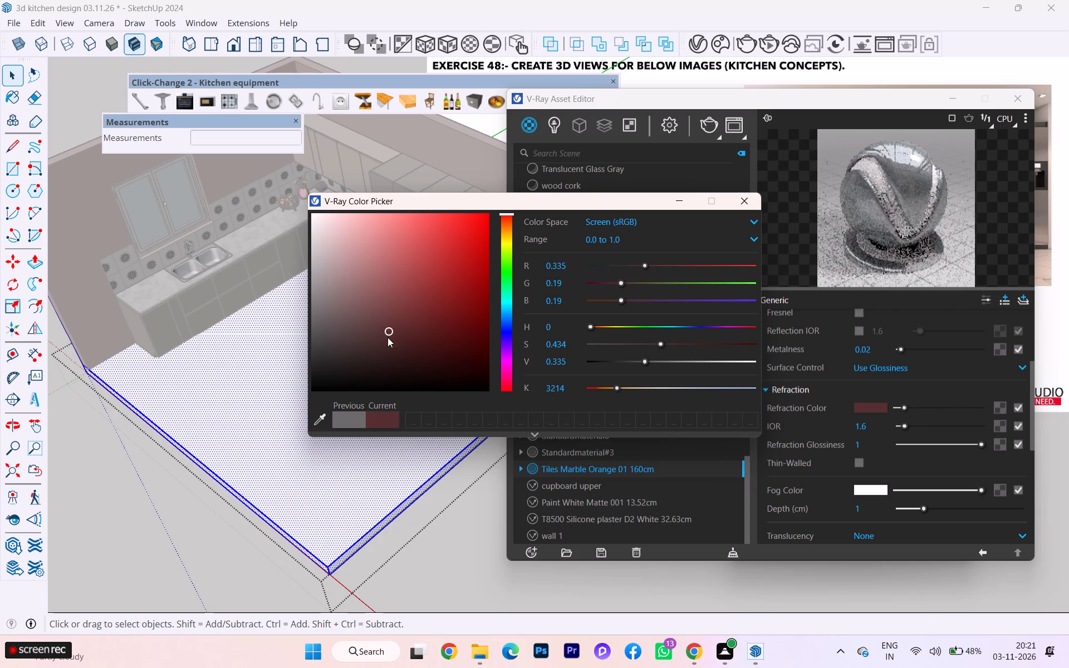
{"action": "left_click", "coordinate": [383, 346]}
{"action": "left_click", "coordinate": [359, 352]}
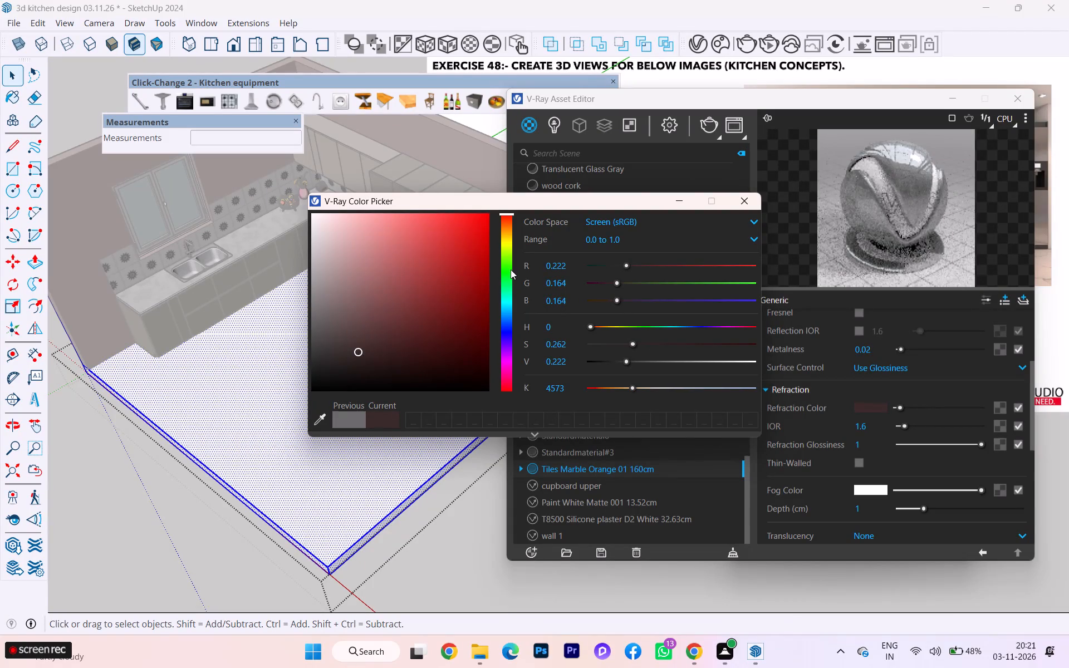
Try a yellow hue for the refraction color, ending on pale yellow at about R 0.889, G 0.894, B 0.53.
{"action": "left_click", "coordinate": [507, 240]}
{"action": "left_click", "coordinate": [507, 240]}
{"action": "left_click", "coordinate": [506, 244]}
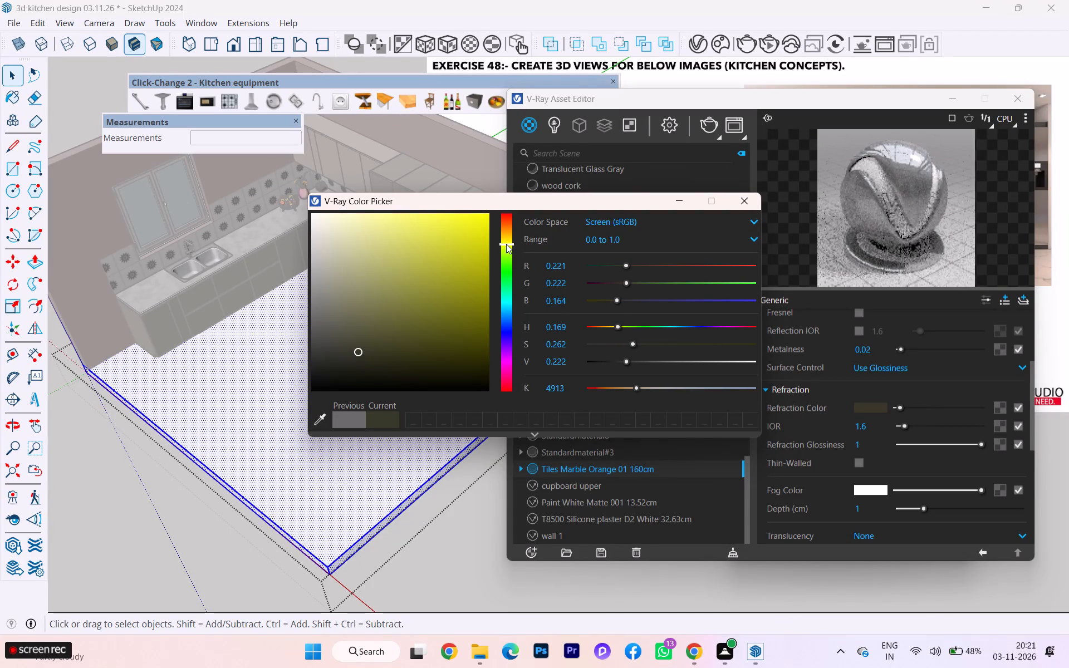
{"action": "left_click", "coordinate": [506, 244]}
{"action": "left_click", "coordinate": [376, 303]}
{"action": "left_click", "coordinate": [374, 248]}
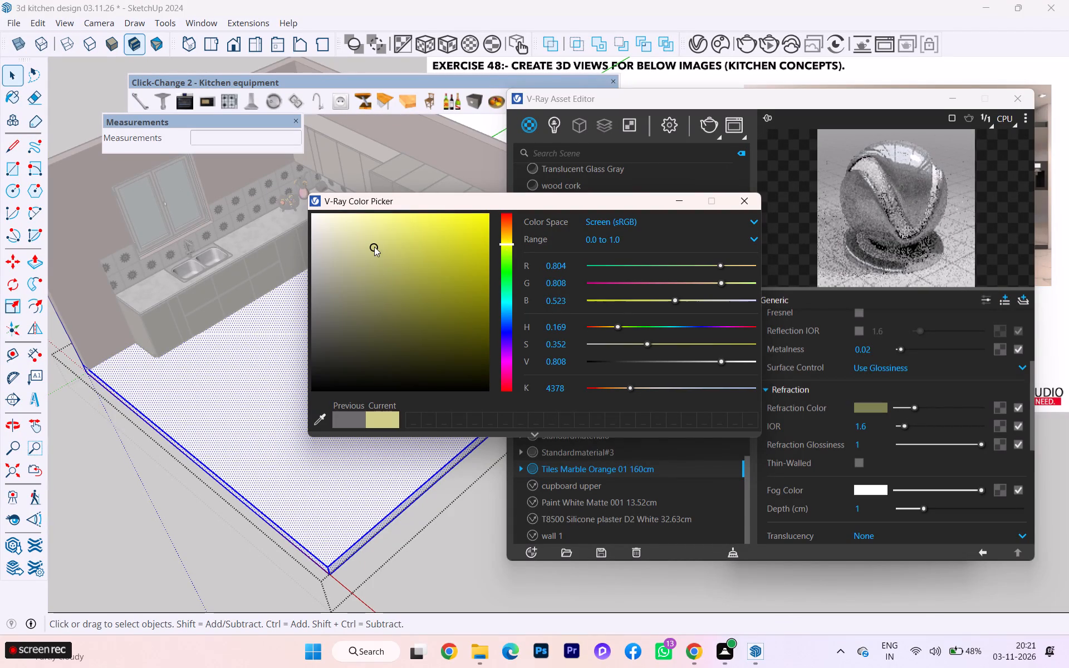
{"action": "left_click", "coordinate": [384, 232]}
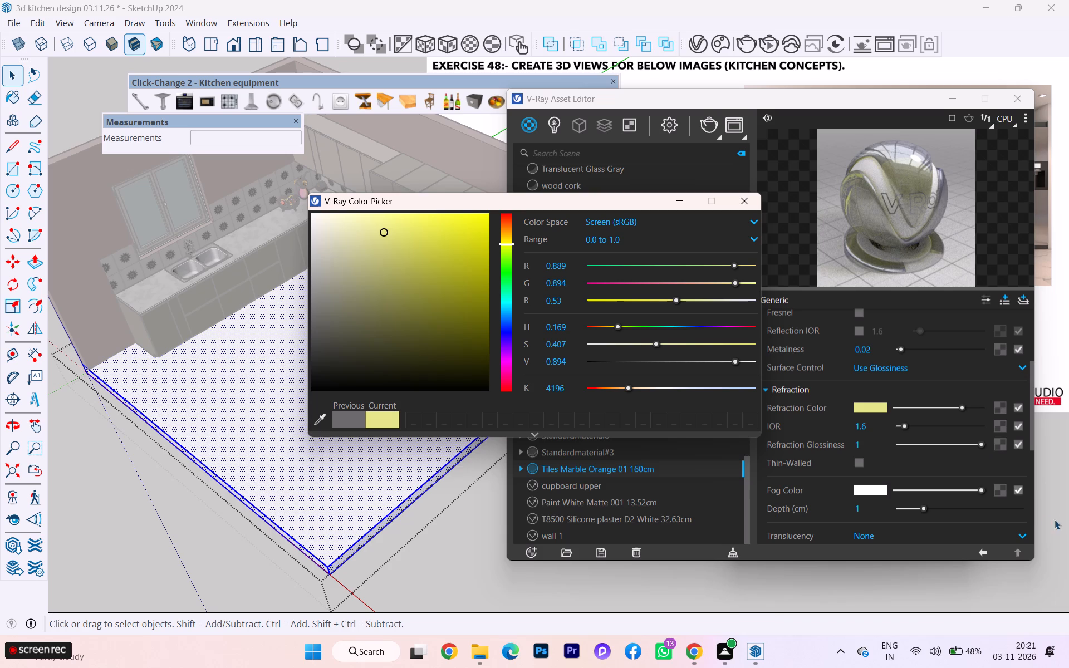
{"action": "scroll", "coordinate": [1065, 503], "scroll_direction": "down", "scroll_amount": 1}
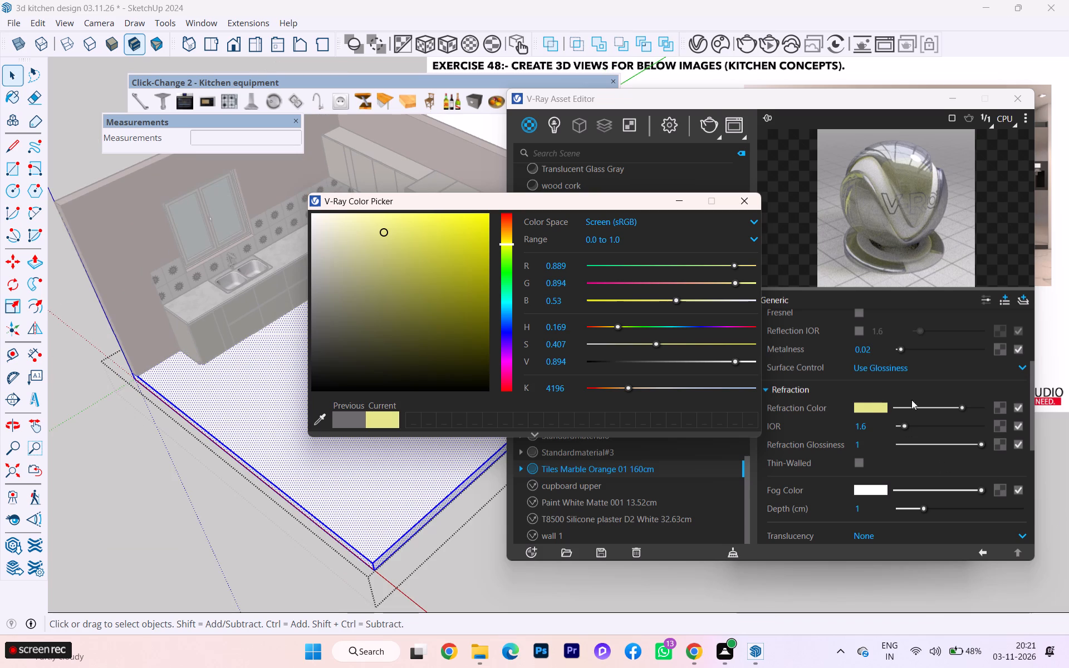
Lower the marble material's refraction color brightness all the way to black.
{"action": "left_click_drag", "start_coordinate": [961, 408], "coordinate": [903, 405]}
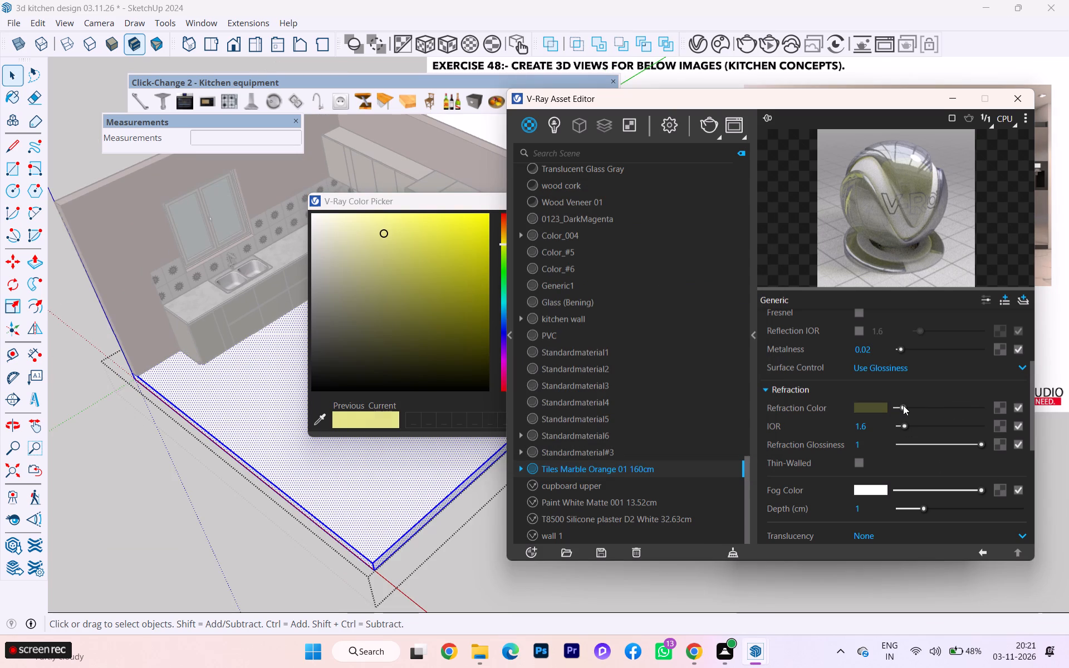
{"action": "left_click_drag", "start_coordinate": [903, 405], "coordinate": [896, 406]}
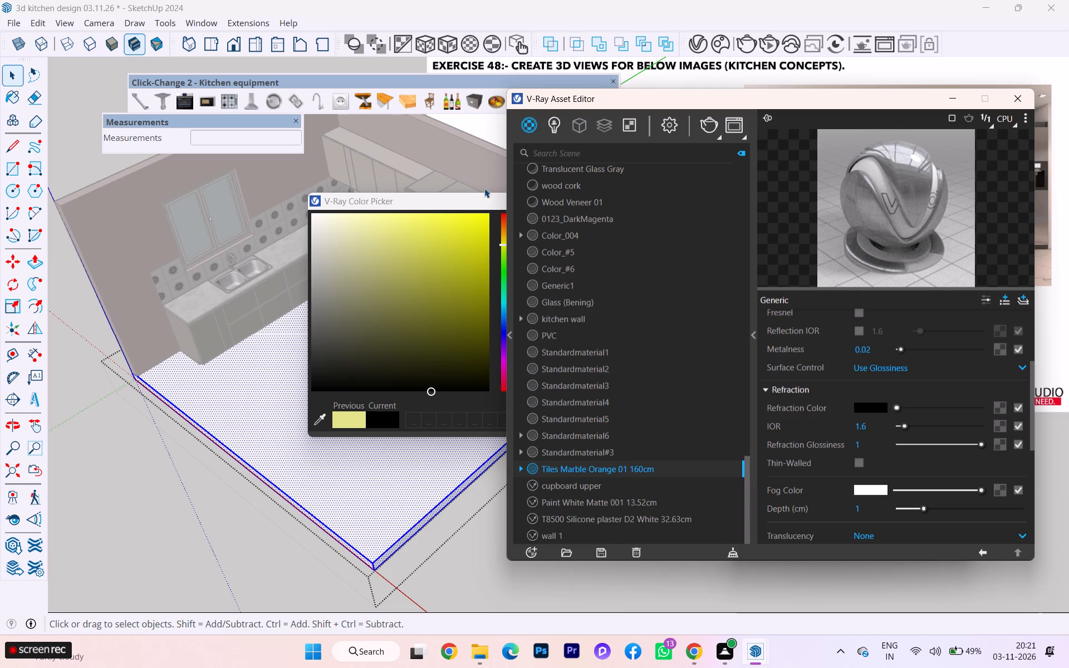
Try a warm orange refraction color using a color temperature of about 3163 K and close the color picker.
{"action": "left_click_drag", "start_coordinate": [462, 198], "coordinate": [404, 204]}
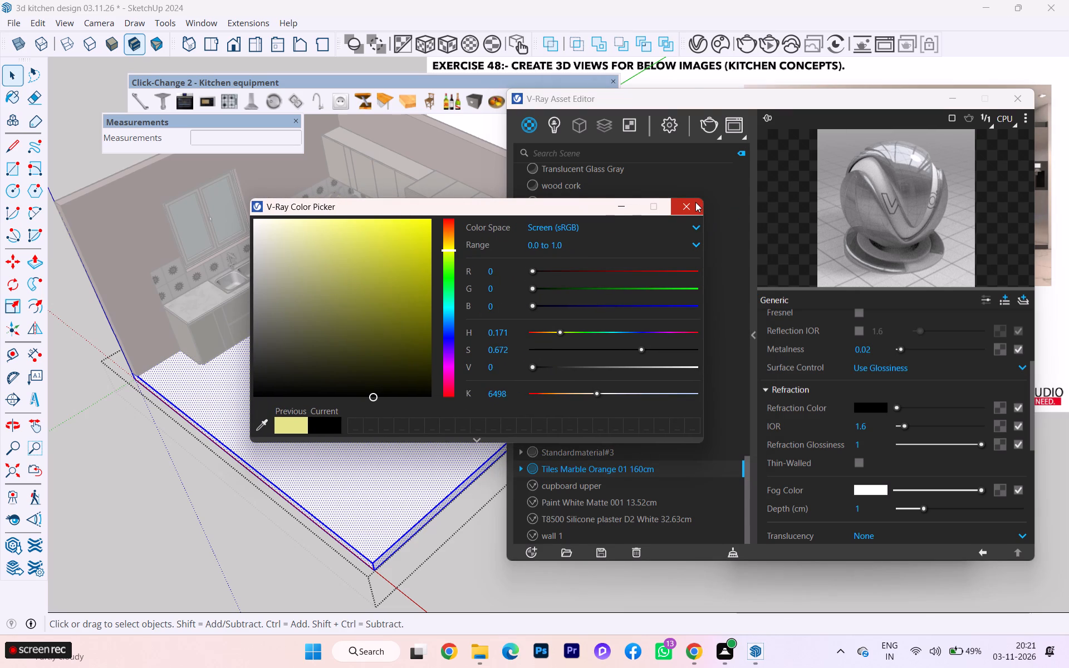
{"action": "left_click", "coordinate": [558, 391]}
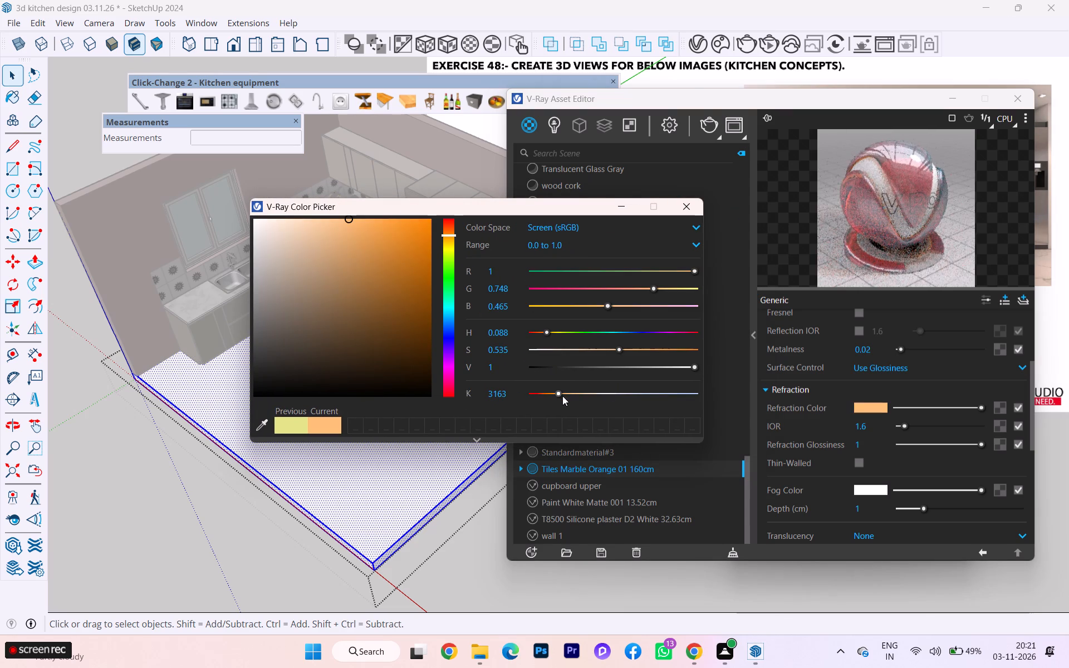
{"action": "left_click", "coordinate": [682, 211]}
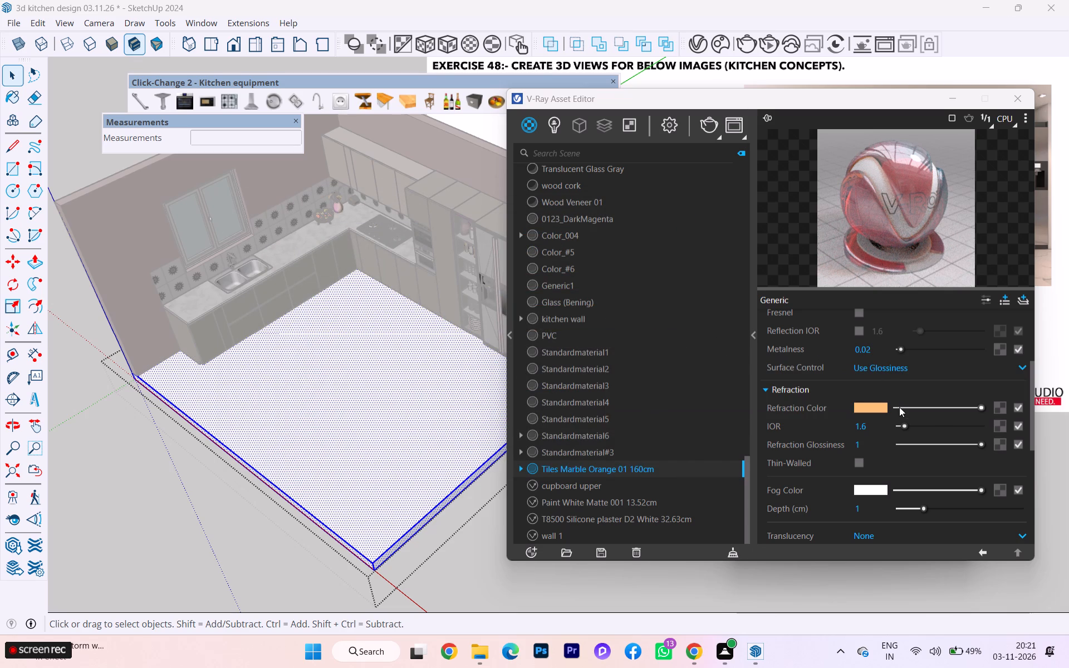
Set the marble material's refraction color to a near-black grey of about 0.075 and dismiss the color picker.
{"action": "scroll", "coordinate": [895, 414], "scroll_direction": "up", "scroll_amount": 1}
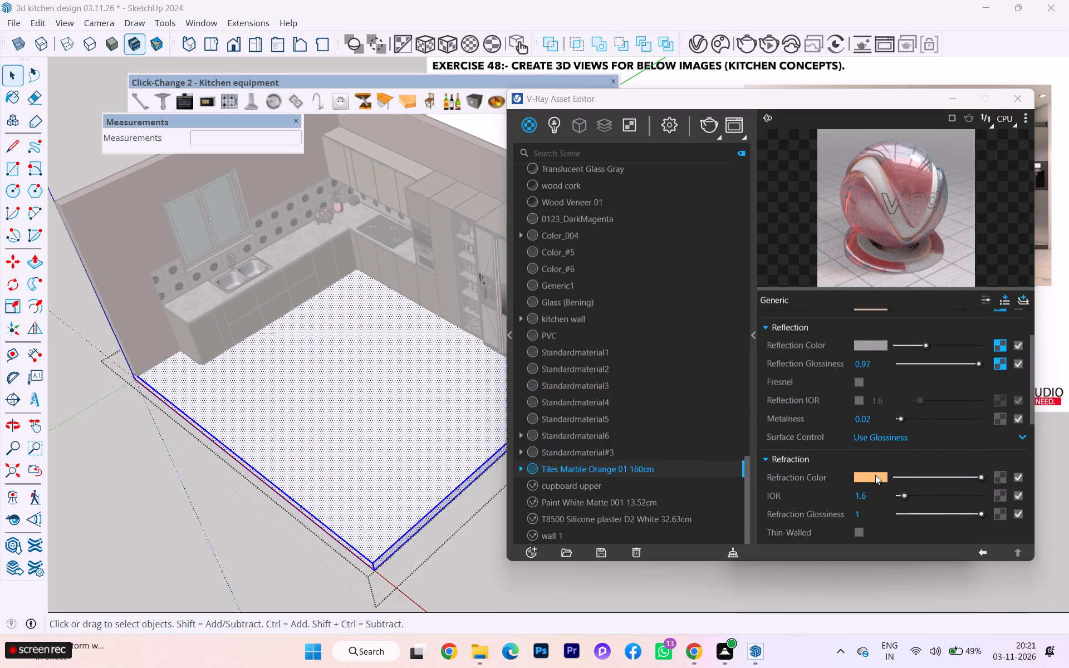
{"action": "left_click", "coordinate": [875, 475]}
{"action": "left_click", "coordinate": [288, 375]}
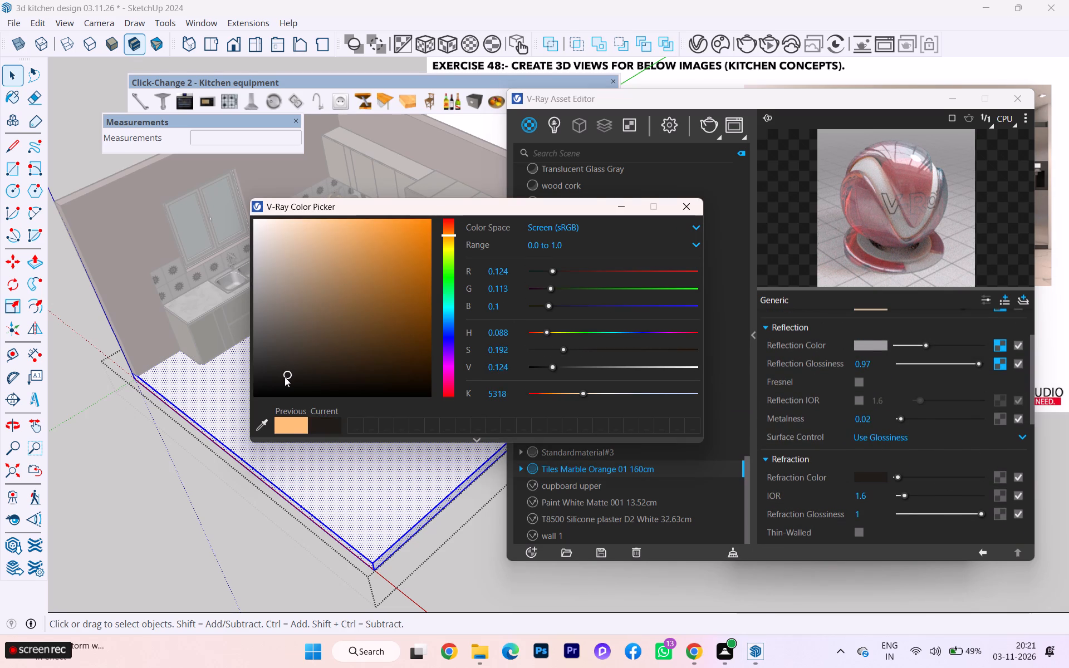
{"action": "left_click", "coordinate": [281, 380]}
{"action": "left_click", "coordinate": [275, 382]}
{"action": "left_click", "coordinate": [258, 391]}
{"action": "left_click", "coordinate": [264, 384]}
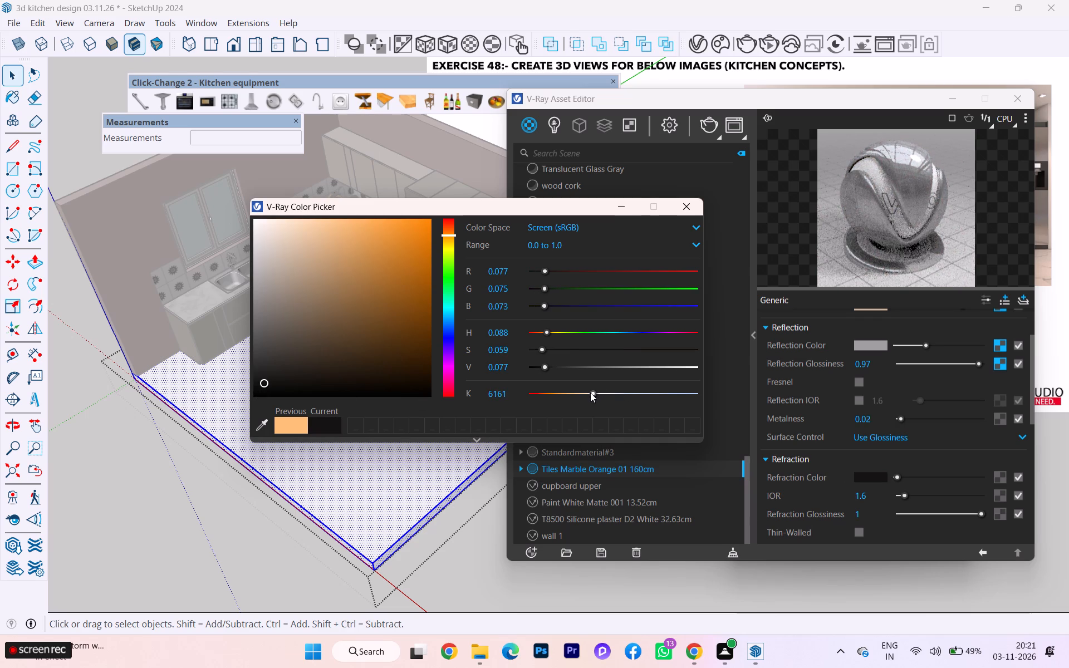
{"action": "left_click", "coordinate": [614, 209]}
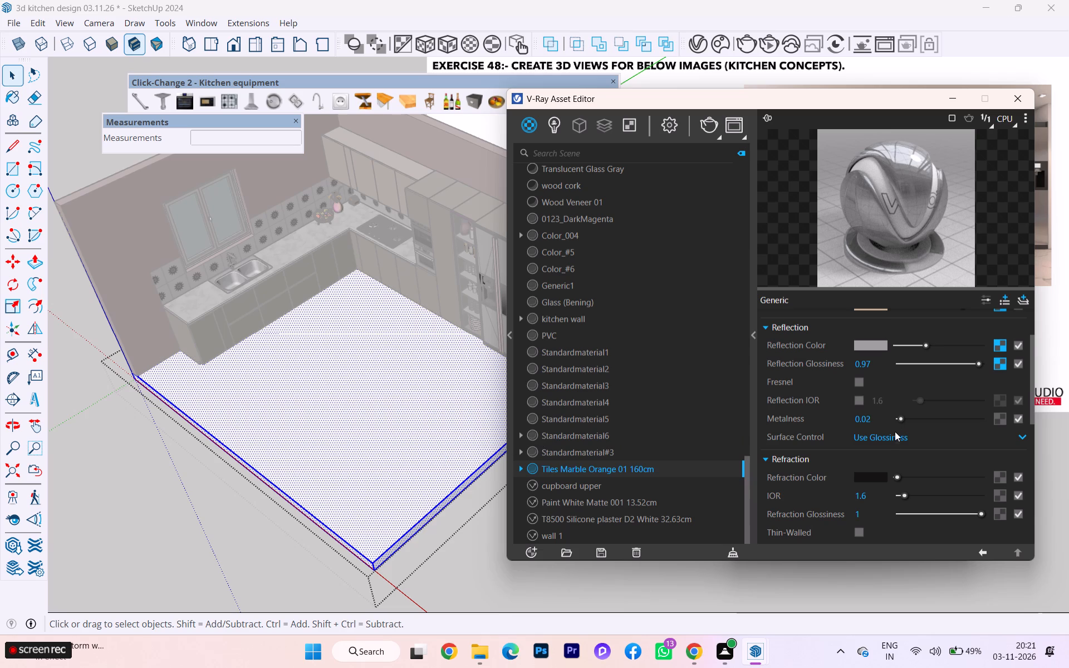
Brighten the marble material's reflection color to nearly white.
{"action": "scroll", "coordinate": [924, 360], "scroll_direction": "up", "scroll_amount": 1}
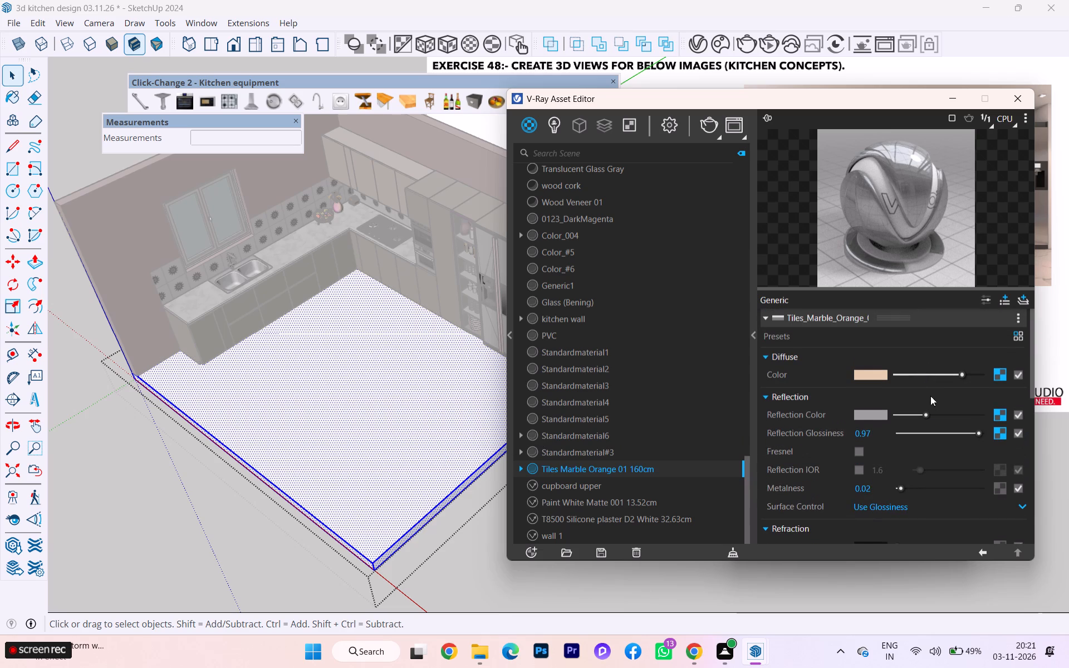
{"action": "left_click_drag", "start_coordinate": [928, 415], "coordinate": [977, 416]}
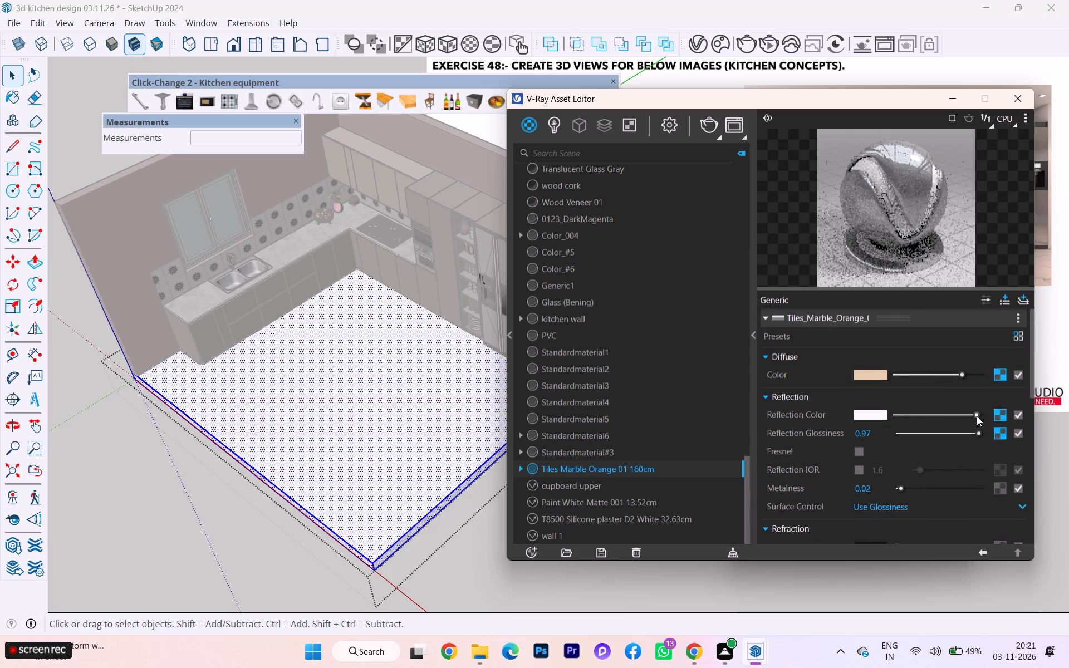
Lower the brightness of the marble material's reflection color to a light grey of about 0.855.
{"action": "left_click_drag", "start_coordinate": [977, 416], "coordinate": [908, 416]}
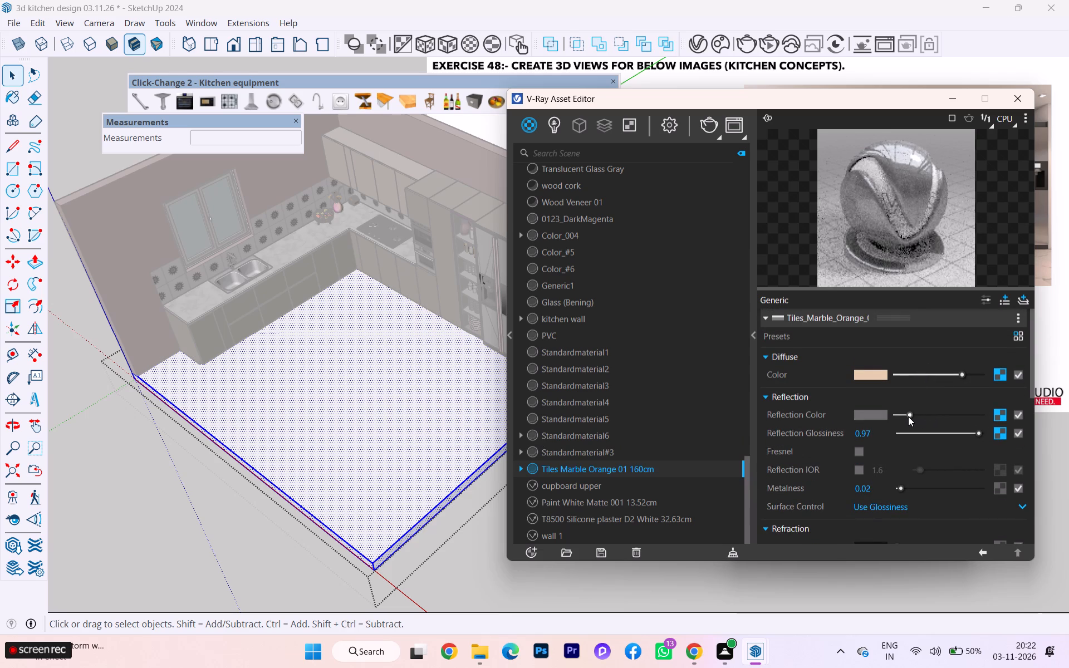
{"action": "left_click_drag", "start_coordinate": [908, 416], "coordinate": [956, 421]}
Slightly brighten the marble material's diffuse color.
{"action": "left_click", "coordinate": [971, 376]}
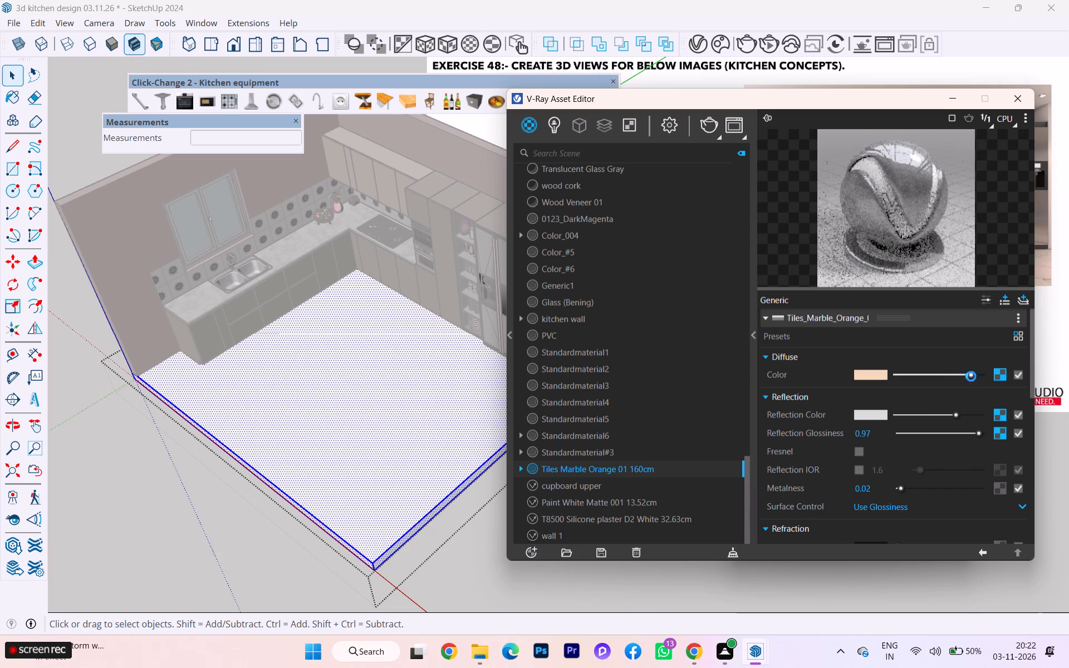
Give the marble material's reflection color a warm tint, settling on a color temperature of about 5392 K.
{"action": "left_click", "coordinate": [869, 417]}
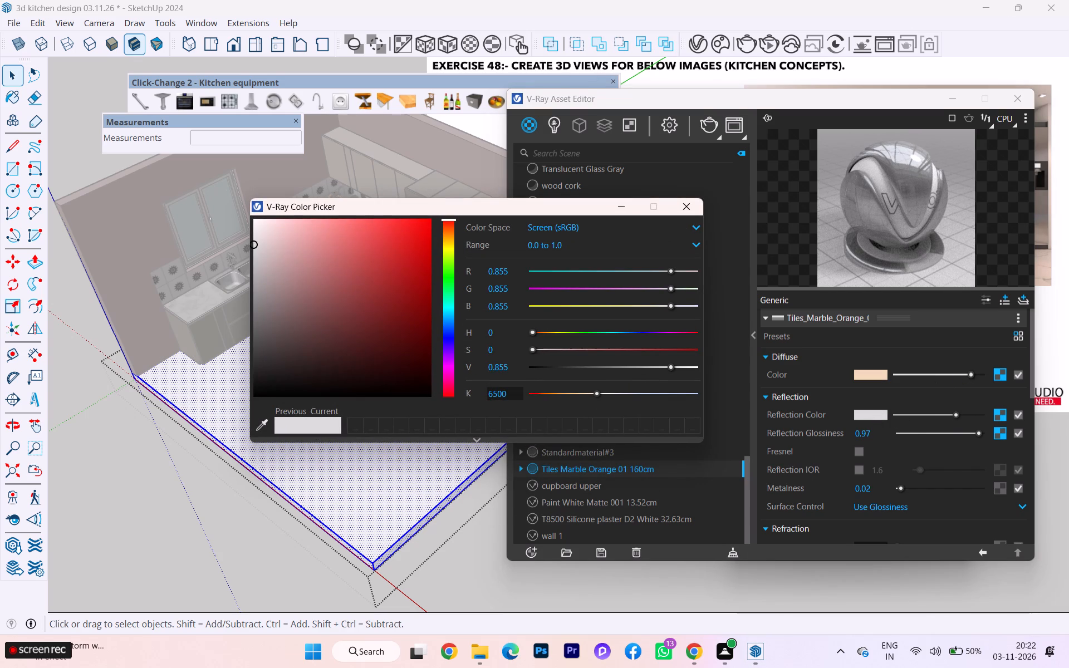
{"action": "left_click", "coordinate": [583, 391]}
{"action": "left_click", "coordinate": [581, 394]}
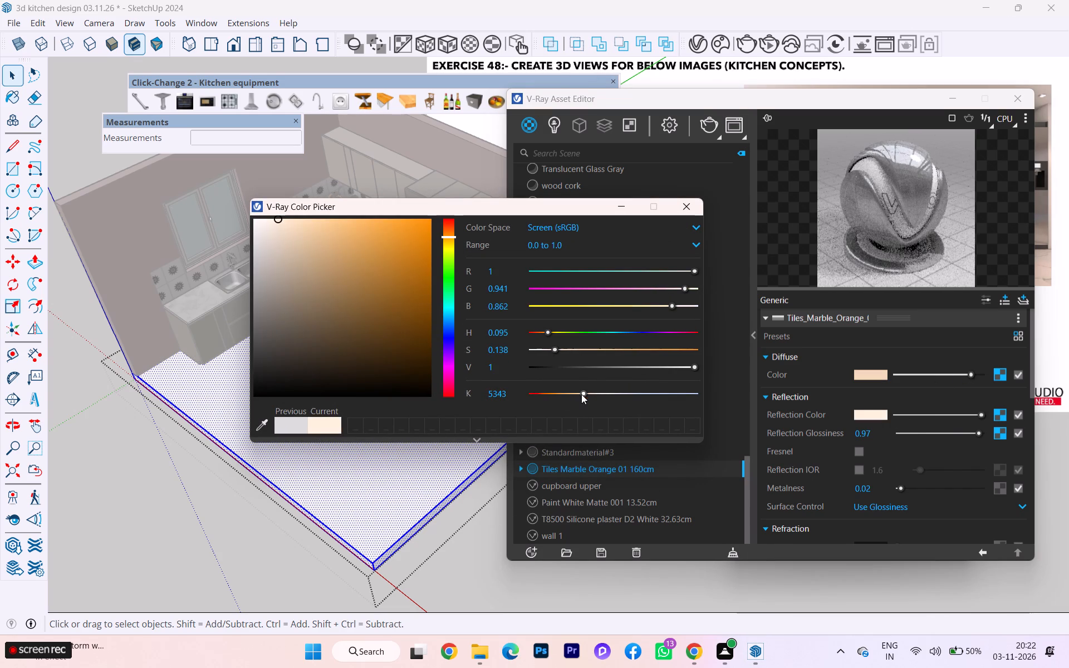
{"action": "left_click", "coordinate": [578, 396]}
{"action": "left_click", "coordinate": [572, 394]}
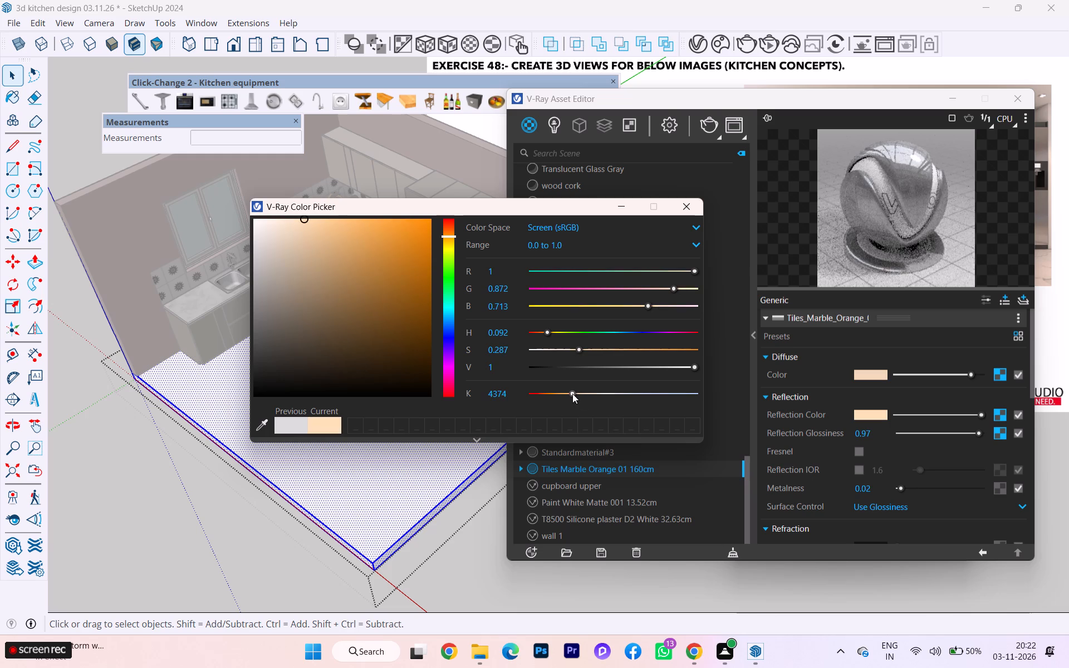
{"action": "left_click", "coordinate": [565, 395]}
{"action": "left_click", "coordinate": [578, 391]}
{"action": "left_click", "coordinate": [584, 394]}
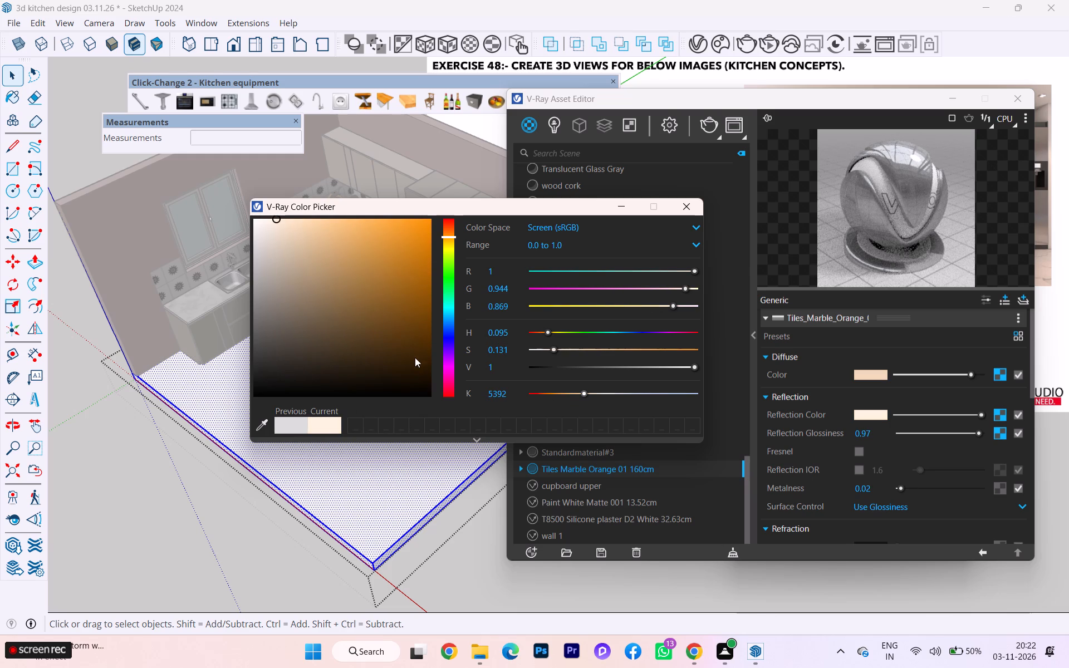
Set the reflection color to a light tan of about R 0.909, G 0.762, B 0.564 and close the color picker.
{"action": "left_click", "coordinate": [303, 278]}
{"action": "left_click", "coordinate": [360, 242]}
{"action": "left_click", "coordinate": [379, 268]}
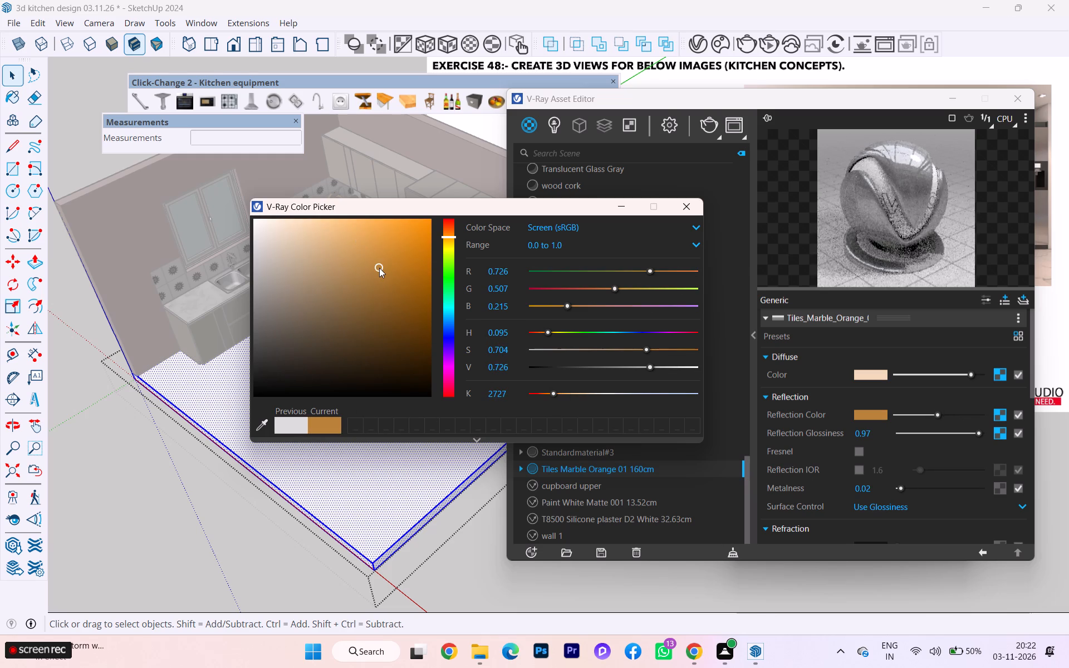
{"action": "left_click", "coordinate": [376, 237]}
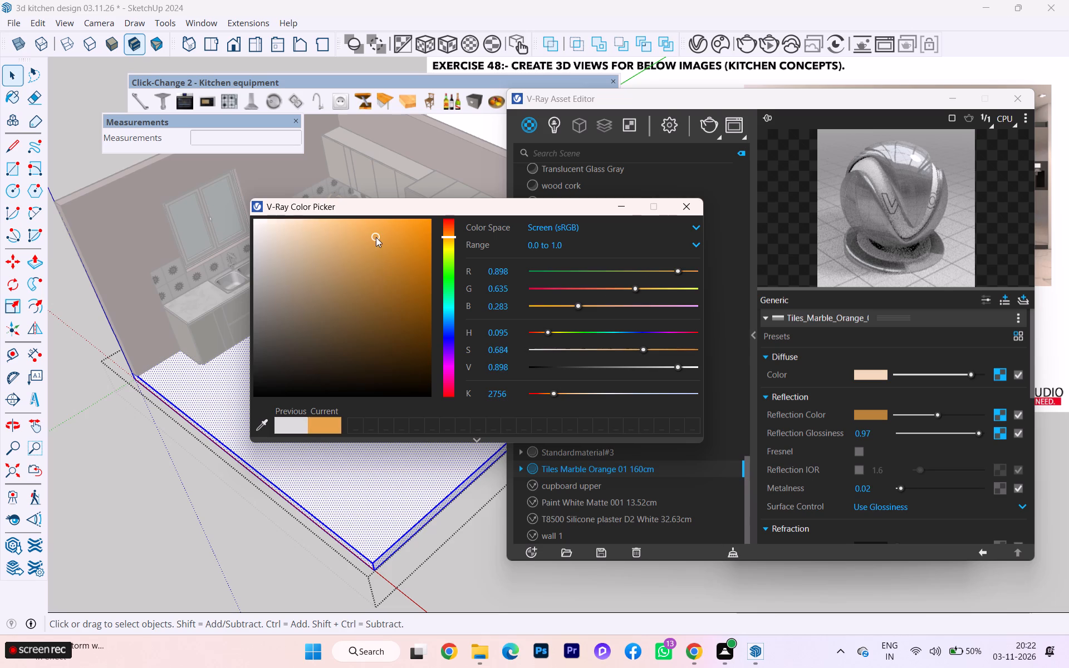
{"action": "left_click", "coordinate": [353, 229]}
{"action": "left_click", "coordinate": [332, 227]}
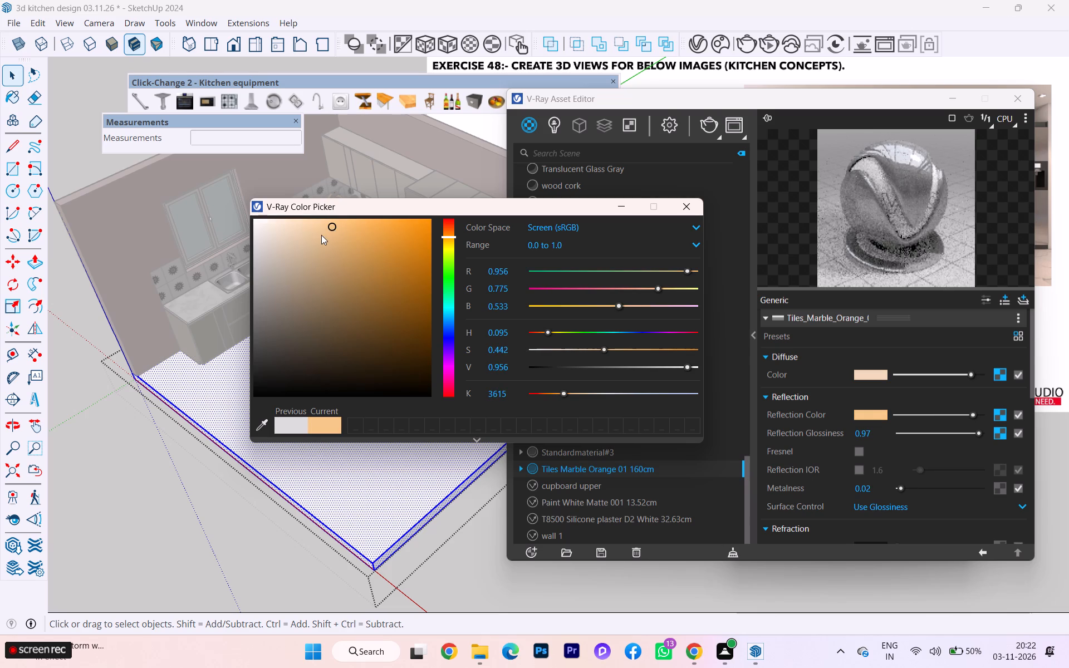
{"action": "left_click", "coordinate": [321, 235]}
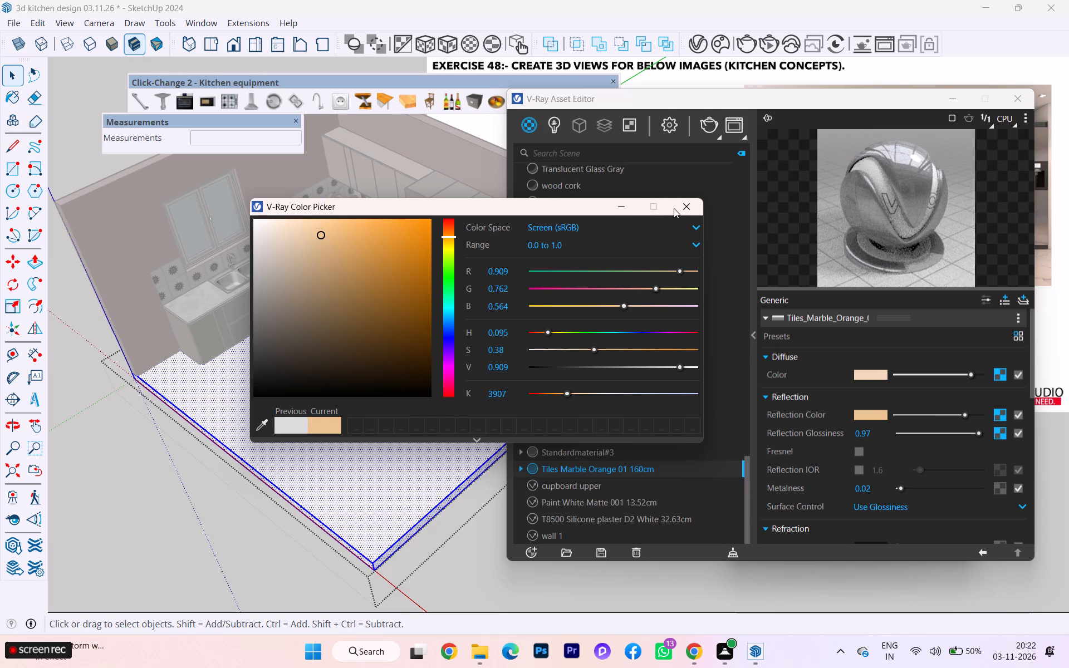
{"action": "left_click", "coordinate": [678, 208]}
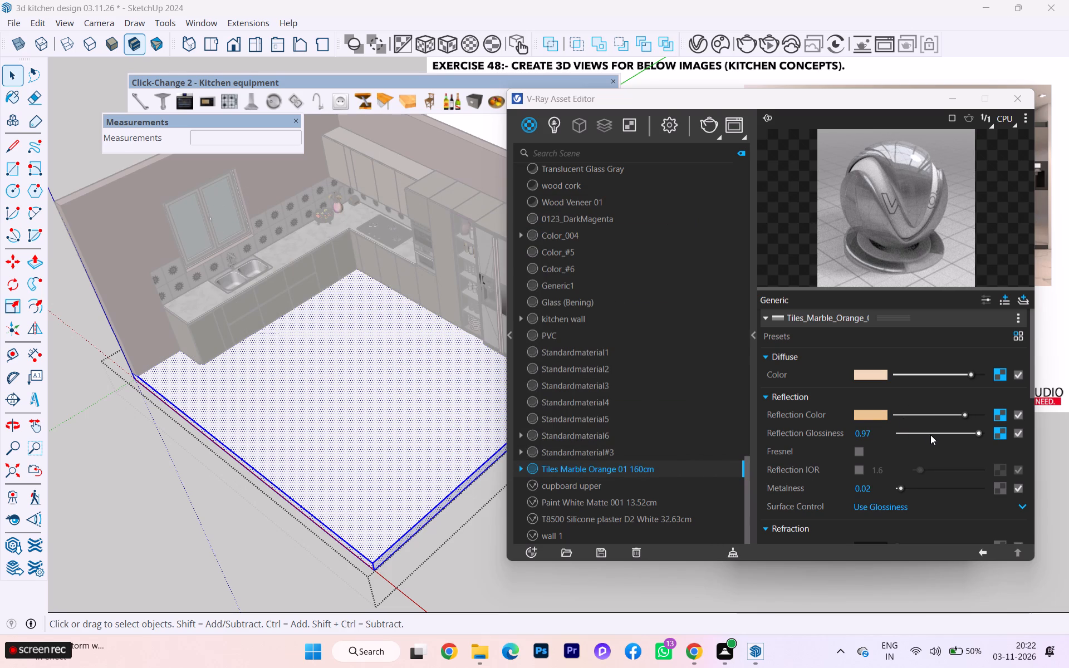
Reduce the marble material's reflection glossiness to 0.01.
{"action": "left_click", "coordinate": [930, 435]}
{"action": "left_click", "coordinate": [900, 430]}
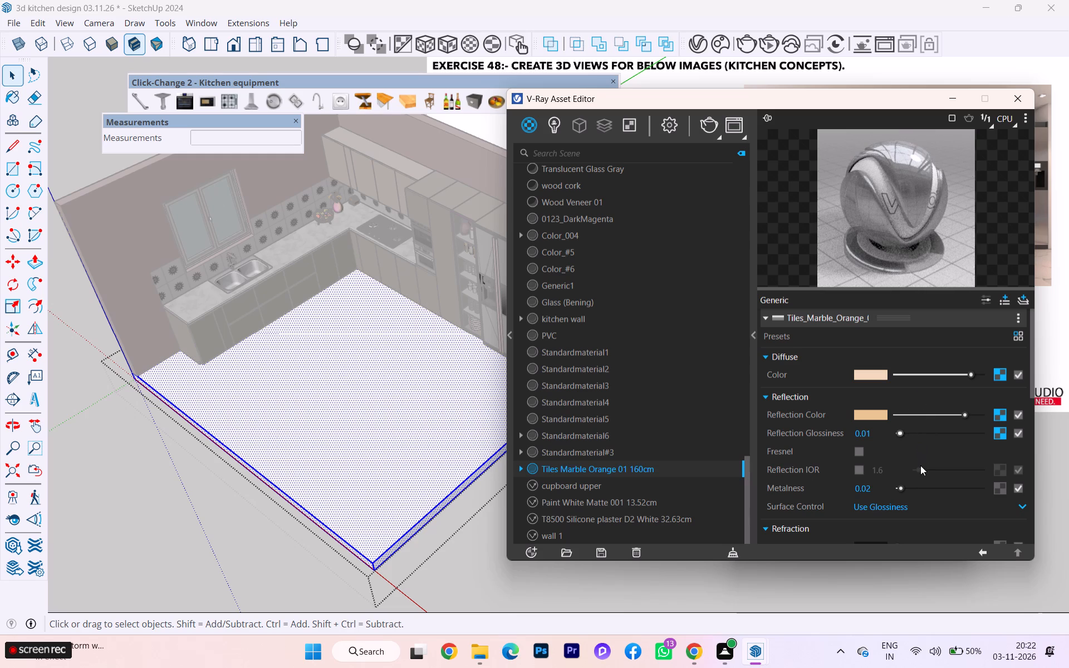
Switch the marble material's surface control to Use Roughness.
{"action": "left_click", "coordinate": [901, 510]}
{"action": "left_click", "coordinate": [889, 484]}
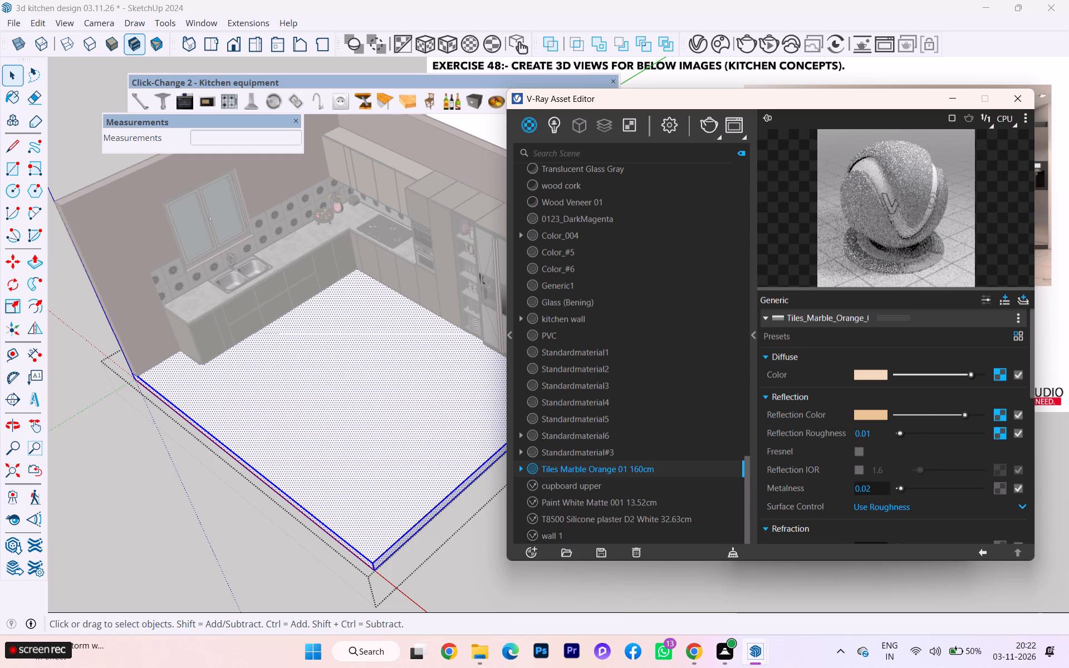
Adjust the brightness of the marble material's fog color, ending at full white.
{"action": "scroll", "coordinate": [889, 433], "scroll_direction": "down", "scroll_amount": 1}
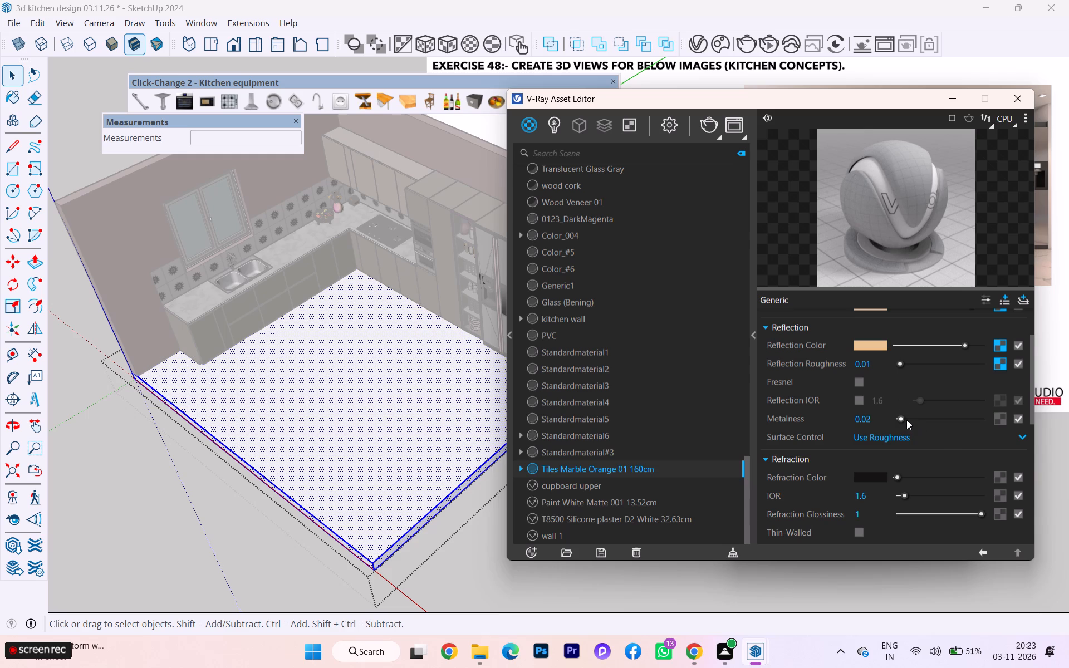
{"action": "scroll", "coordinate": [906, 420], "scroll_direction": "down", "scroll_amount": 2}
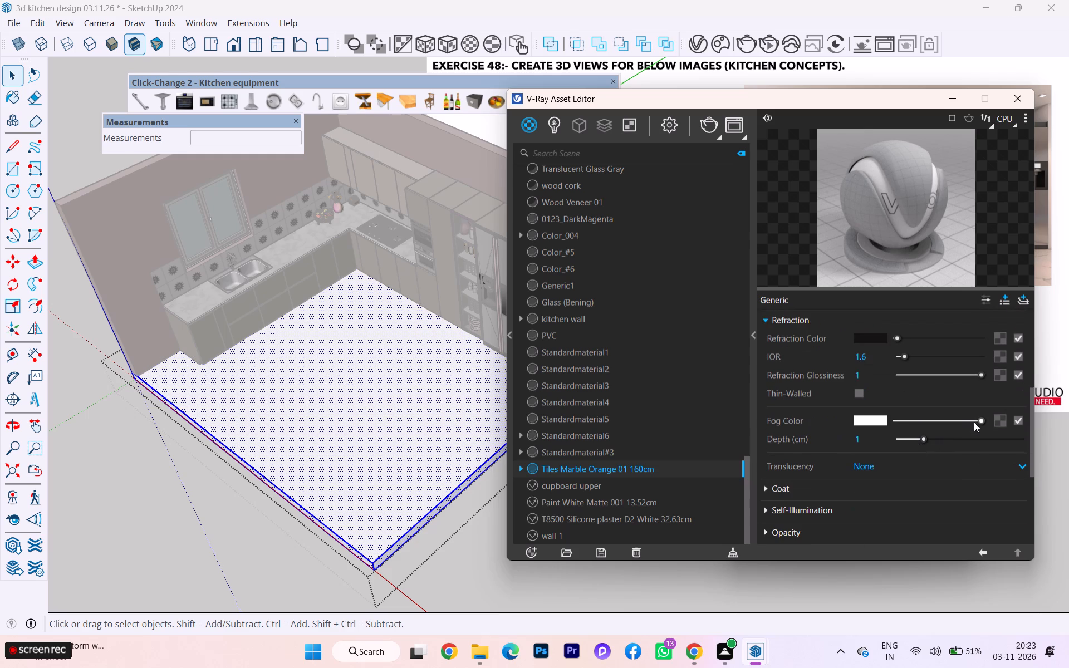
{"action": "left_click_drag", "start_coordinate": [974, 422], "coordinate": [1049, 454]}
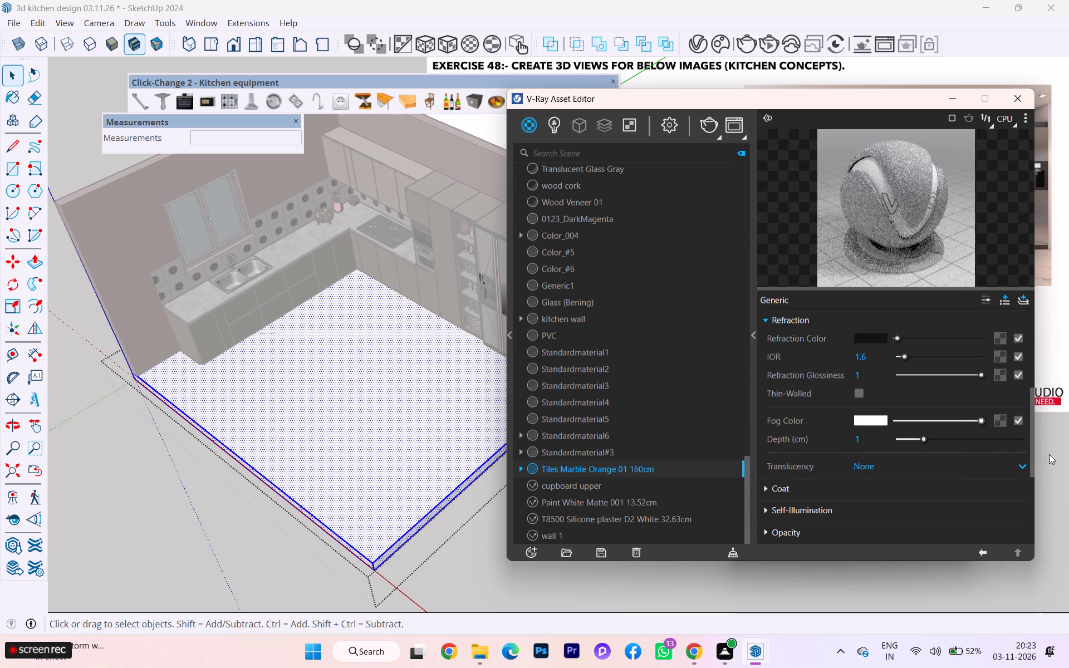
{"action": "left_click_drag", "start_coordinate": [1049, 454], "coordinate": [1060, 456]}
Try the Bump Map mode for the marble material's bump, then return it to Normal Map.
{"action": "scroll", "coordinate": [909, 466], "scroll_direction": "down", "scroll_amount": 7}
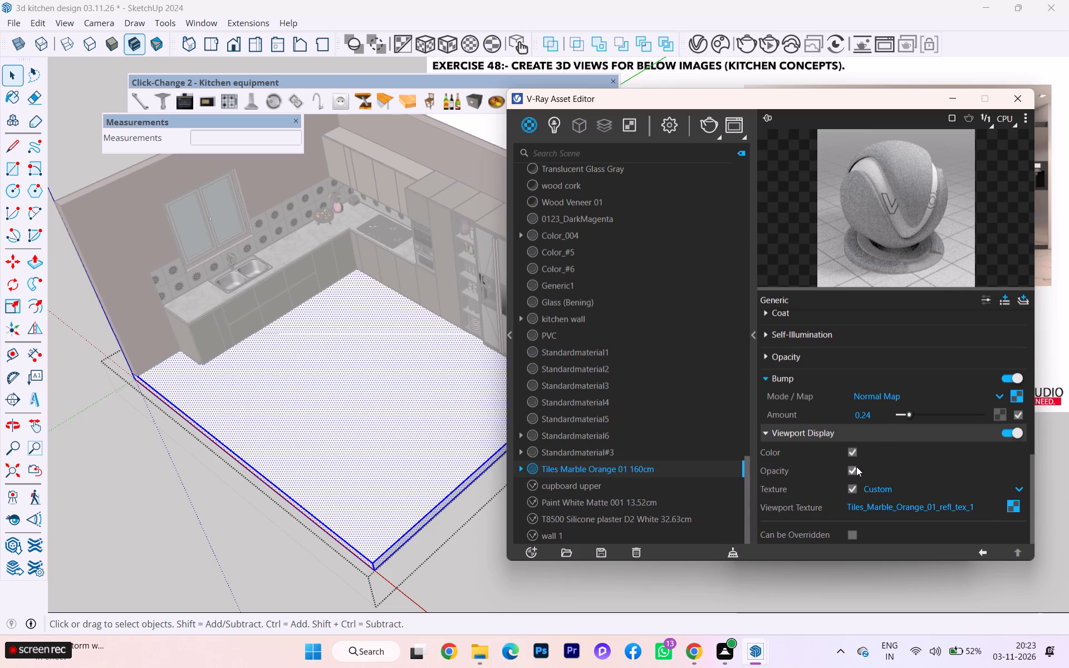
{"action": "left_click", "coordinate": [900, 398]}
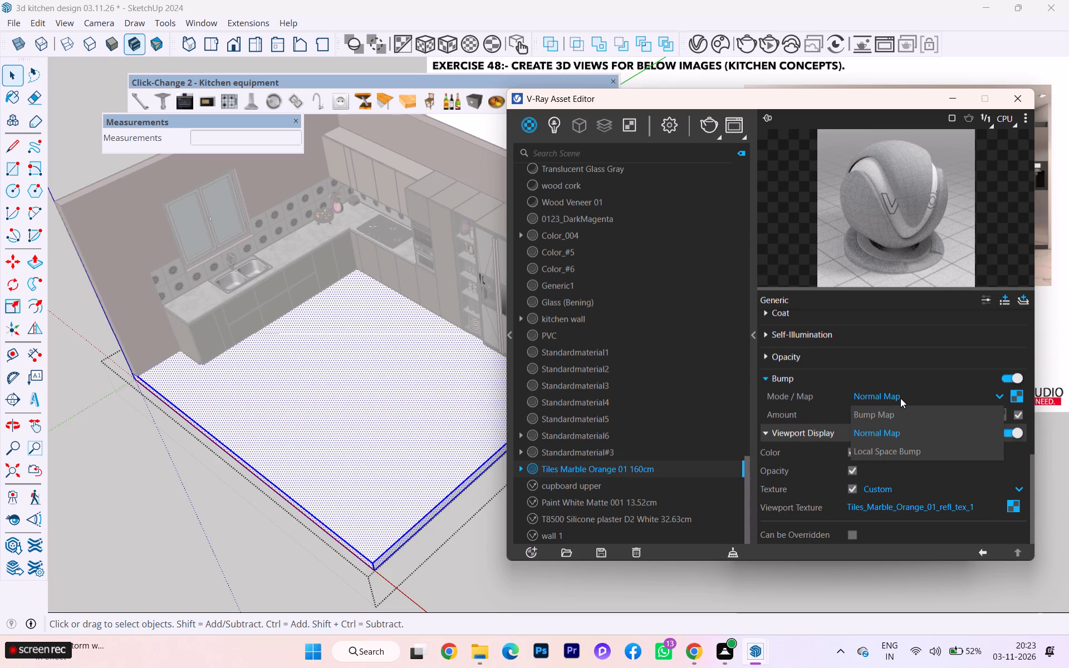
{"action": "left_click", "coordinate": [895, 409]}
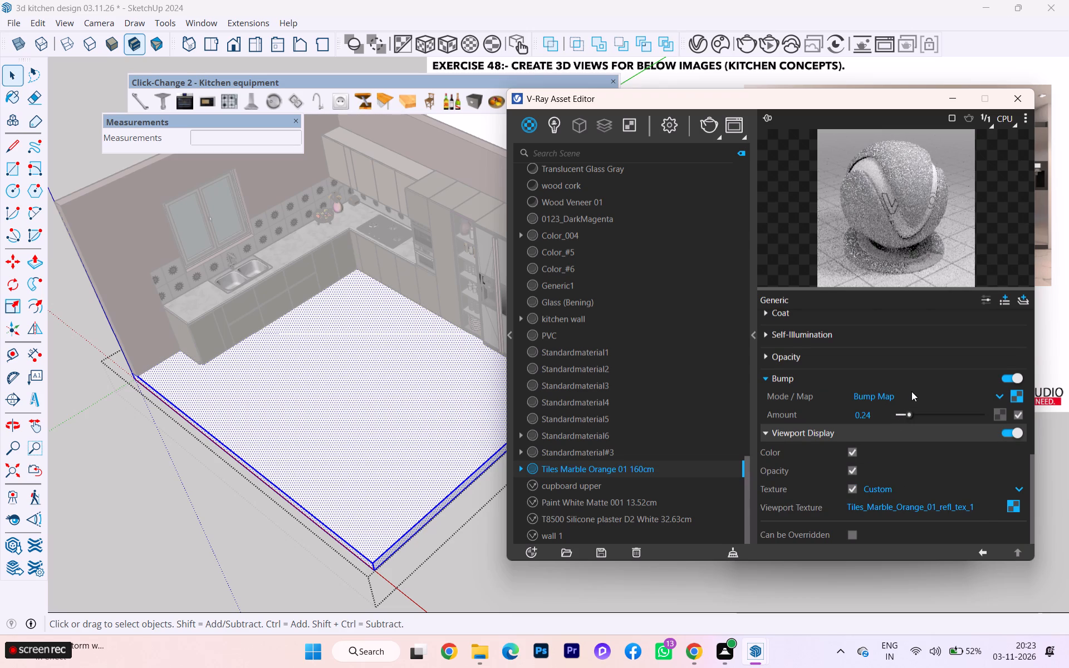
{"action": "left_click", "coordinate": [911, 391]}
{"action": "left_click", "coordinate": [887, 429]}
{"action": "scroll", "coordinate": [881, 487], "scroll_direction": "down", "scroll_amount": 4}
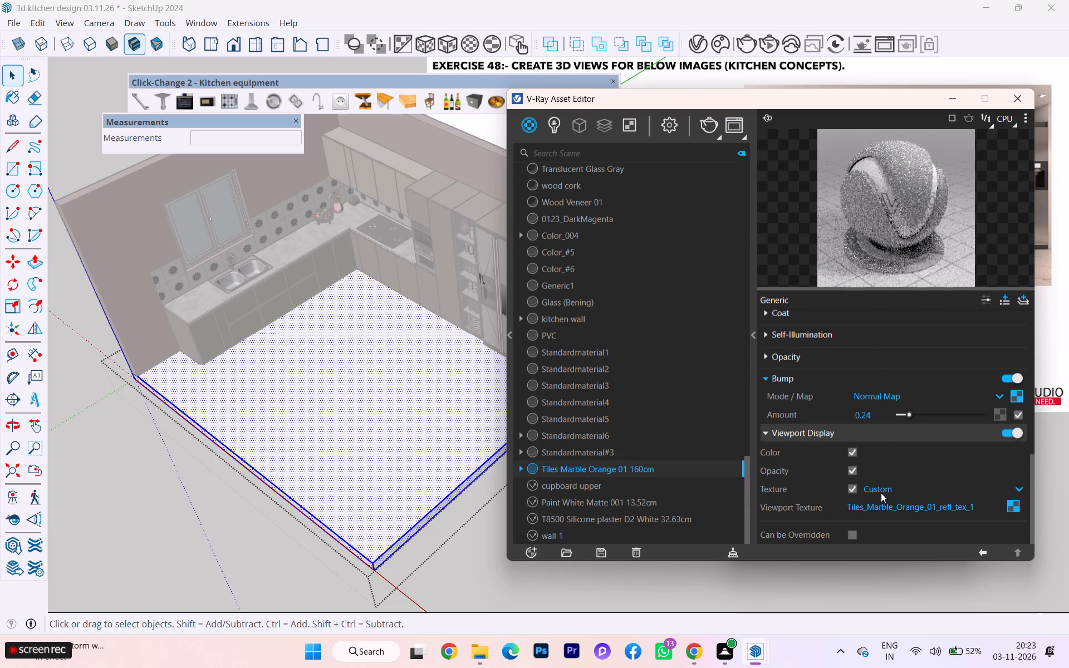
Apply the Tiles Marble Orange 01 160cm material to the selected kitchen floor.
{"action": "scroll", "coordinate": [862, 444], "scroll_direction": "up", "scroll_amount": 6}
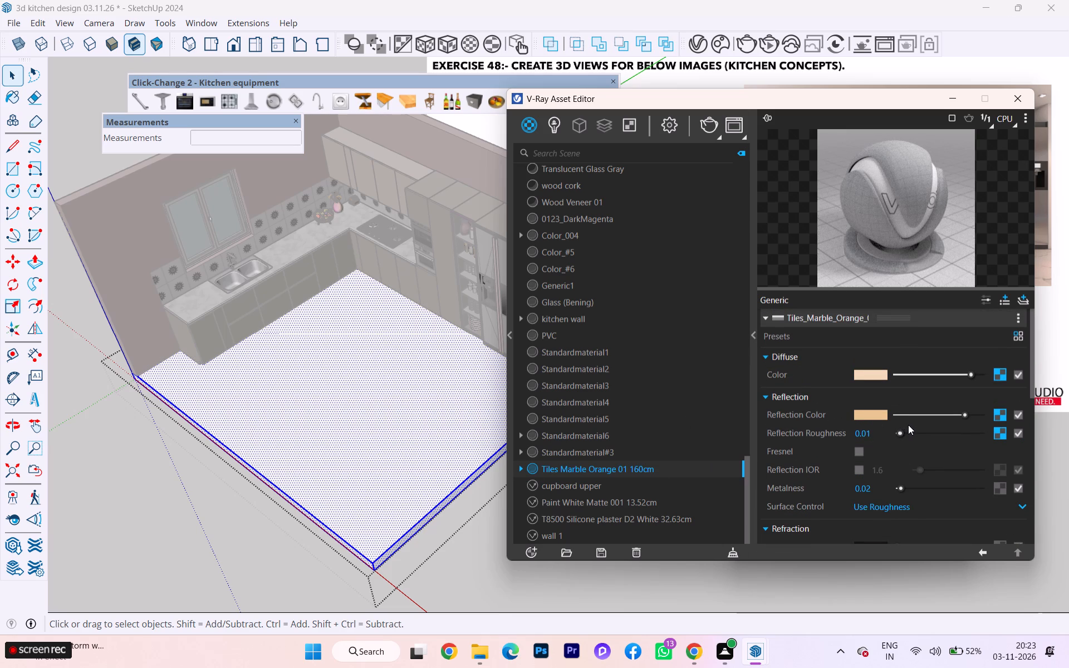
{"action": "scroll", "coordinate": [925, 408], "scroll_direction": "up", "scroll_amount": 3}
{"action": "scroll", "coordinate": [904, 358], "scroll_direction": "up", "scroll_amount": 7}
{"action": "left_click", "coordinate": [658, 464]}
{"action": "right_click", "coordinate": [656, 466]}
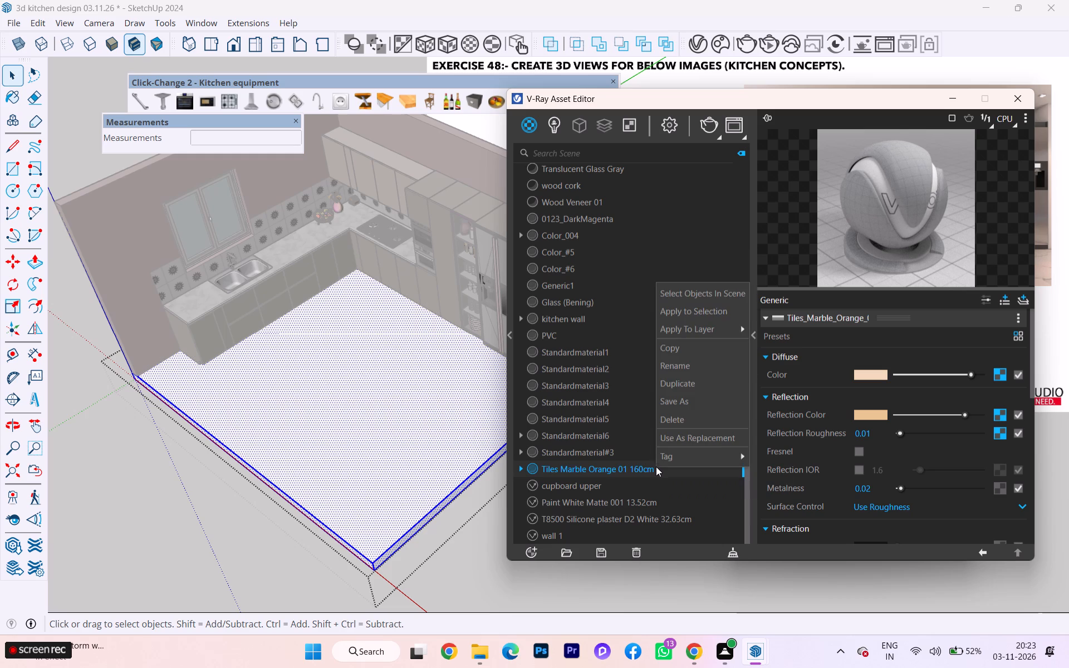
{"action": "left_click", "coordinate": [675, 316]}
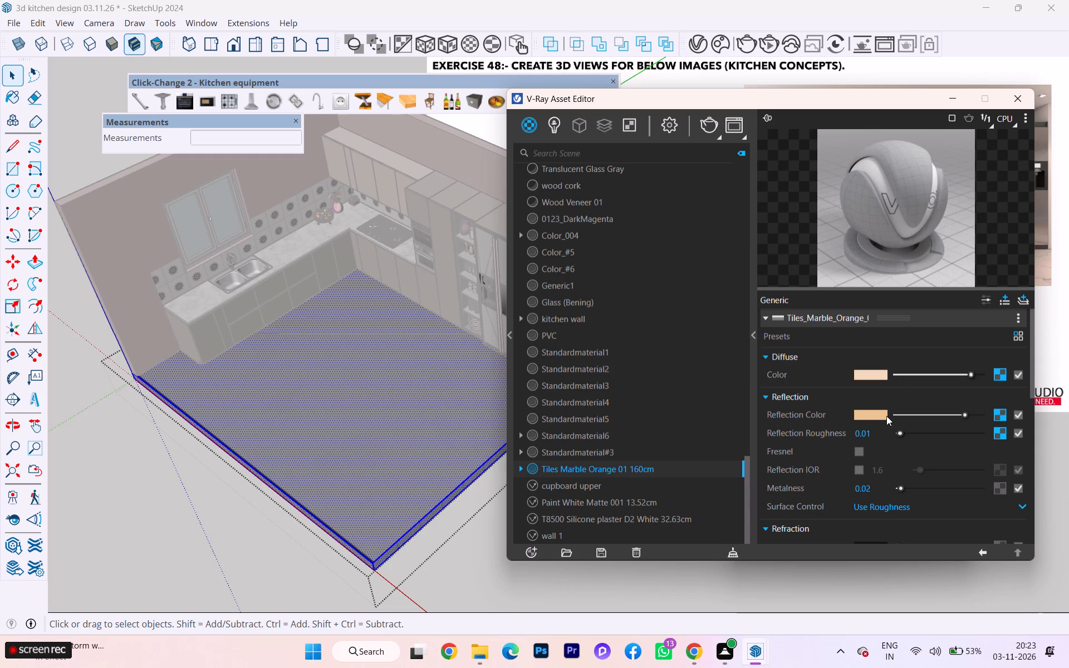
Copy the marble material's reflection color texture and paste it into its viewport texture slot.
{"action": "scroll", "coordinate": [861, 430], "scroll_direction": "down", "scroll_amount": 1}
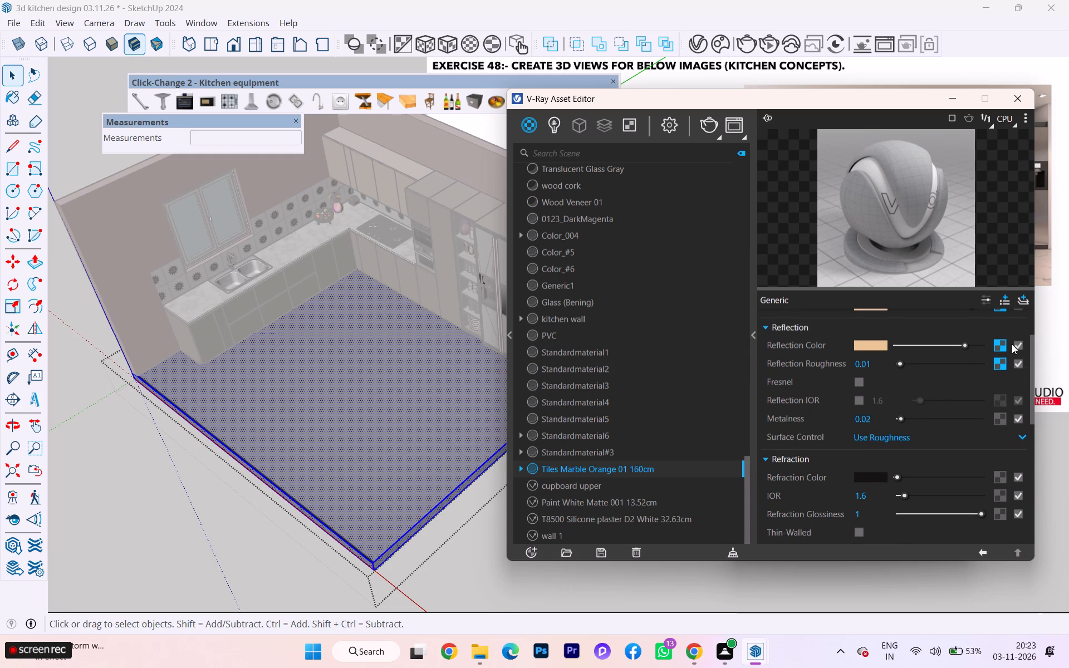
{"action": "right_click", "coordinate": [995, 345]}
{"action": "left_click", "coordinate": [944, 392]}
{"action": "scroll", "coordinate": [850, 390], "scroll_direction": "down", "scroll_amount": 2}
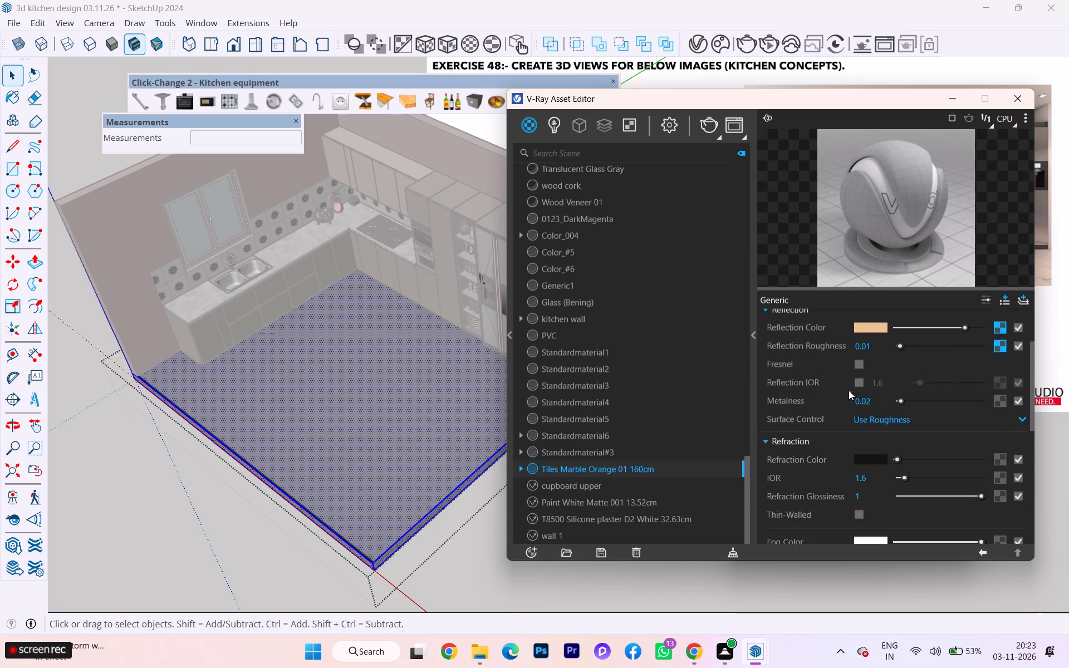
{"action": "scroll", "coordinate": [849, 390], "scroll_direction": "down", "scroll_amount": 1}
{"action": "scroll", "coordinate": [869, 445], "scroll_direction": "down", "scroll_amount": 4}
{"action": "scroll", "coordinate": [952, 469], "scroll_direction": "down", "scroll_amount": 2}
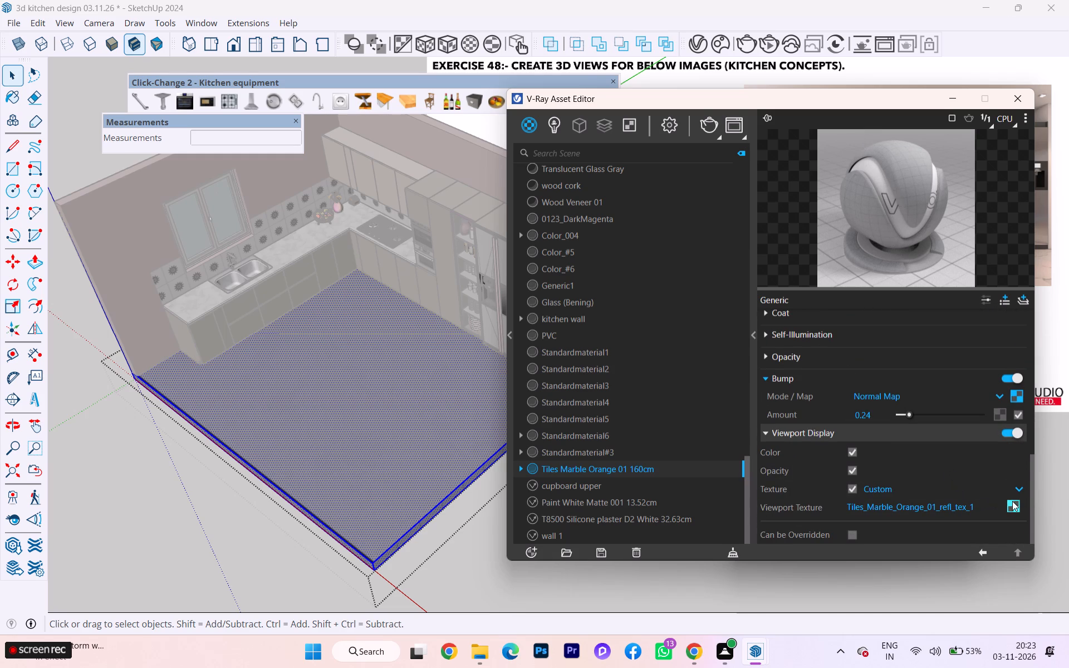
{"action": "right_click", "coordinate": [1012, 501]}
{"action": "left_click", "coordinate": [981, 377]}
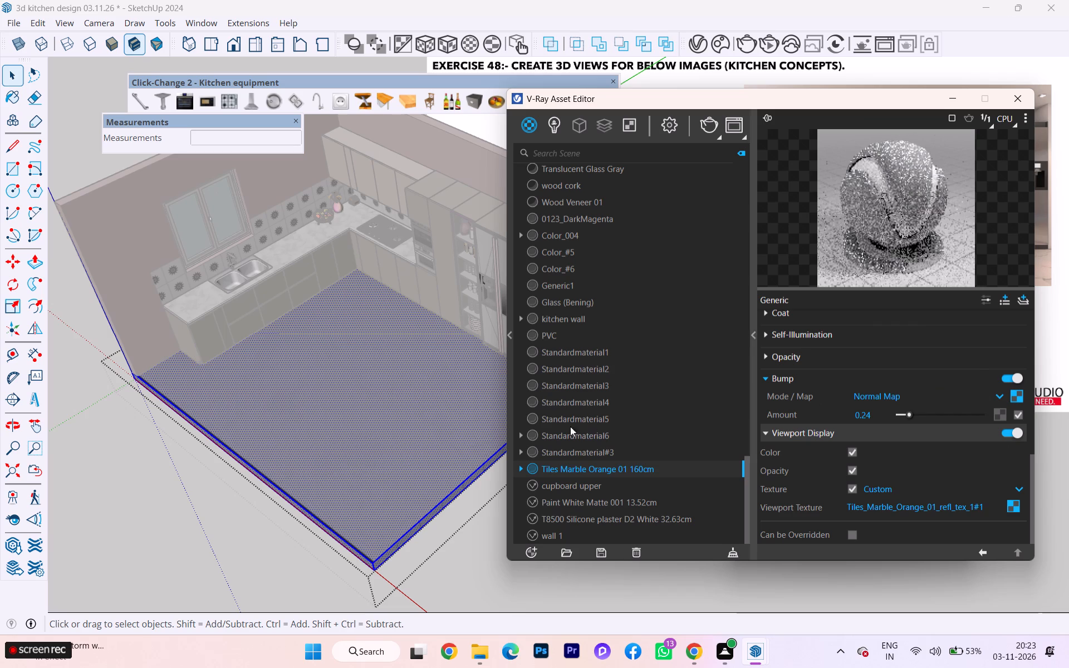
Select the floor's top face in the model and apply Tiles Marble Orange 01 160cm to it again.
{"action": "left_click", "coordinate": [473, 444]}
{"action": "scroll", "coordinate": [499, 489], "scroll_direction": "up", "scroll_amount": 1}
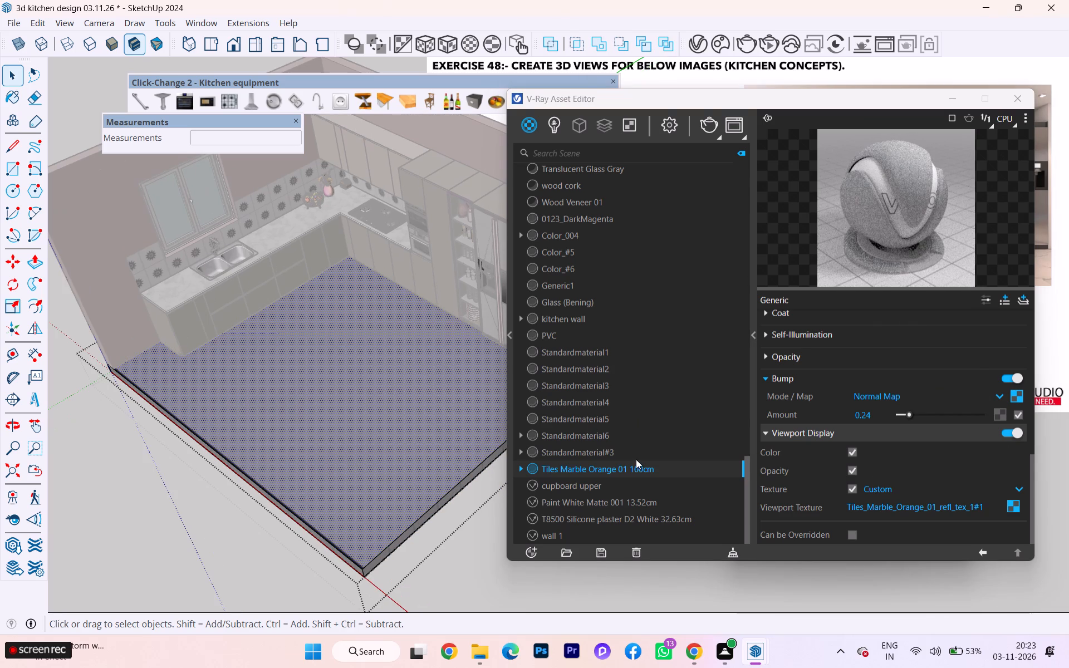
{"action": "left_click", "coordinate": [637, 465]}
{"action": "right_click", "coordinate": [638, 465]}
{"action": "left_click", "coordinate": [670, 311]}
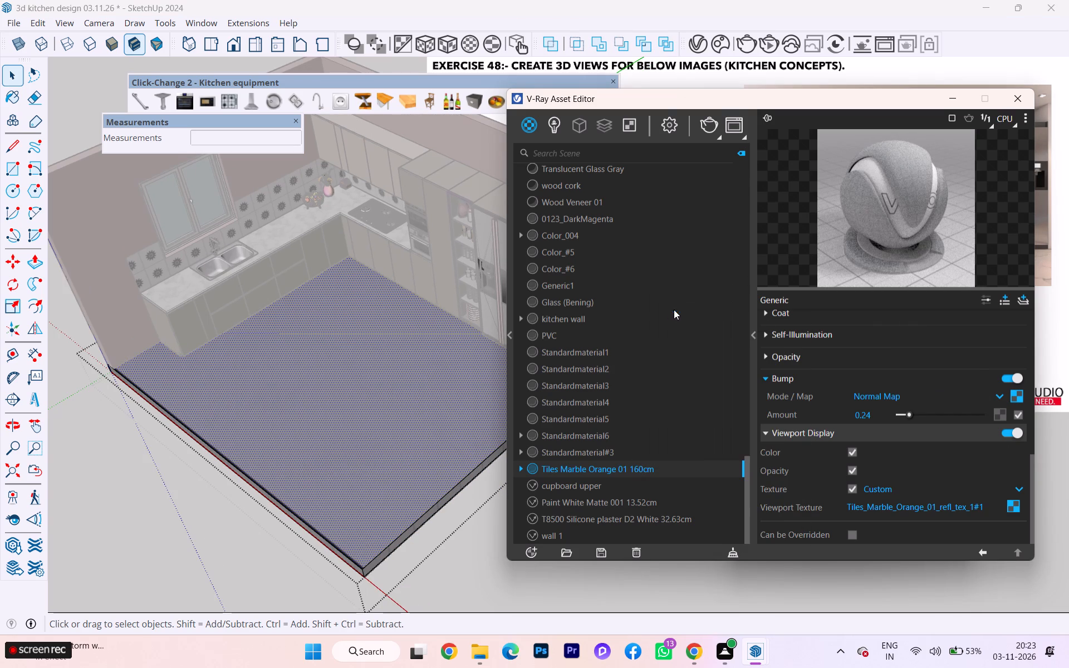
Set the marble material's viewport display texture mode to Auto.
{"action": "left_click", "coordinate": [861, 484]}
{"action": "left_click", "coordinate": [885, 505]}
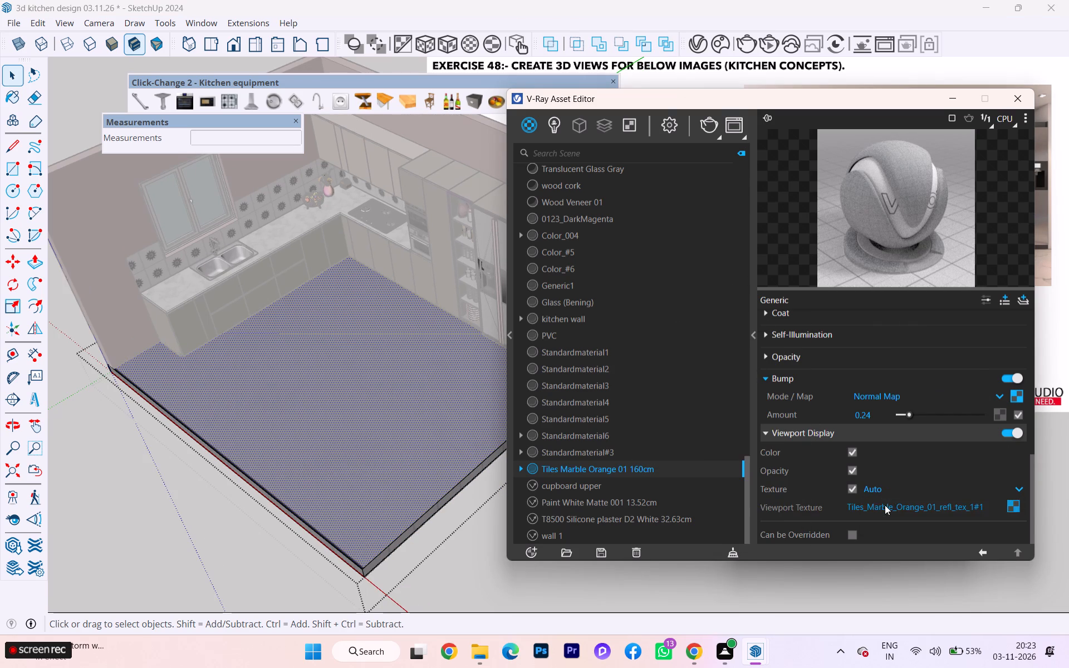
{"action": "left_click", "coordinate": [878, 486]}
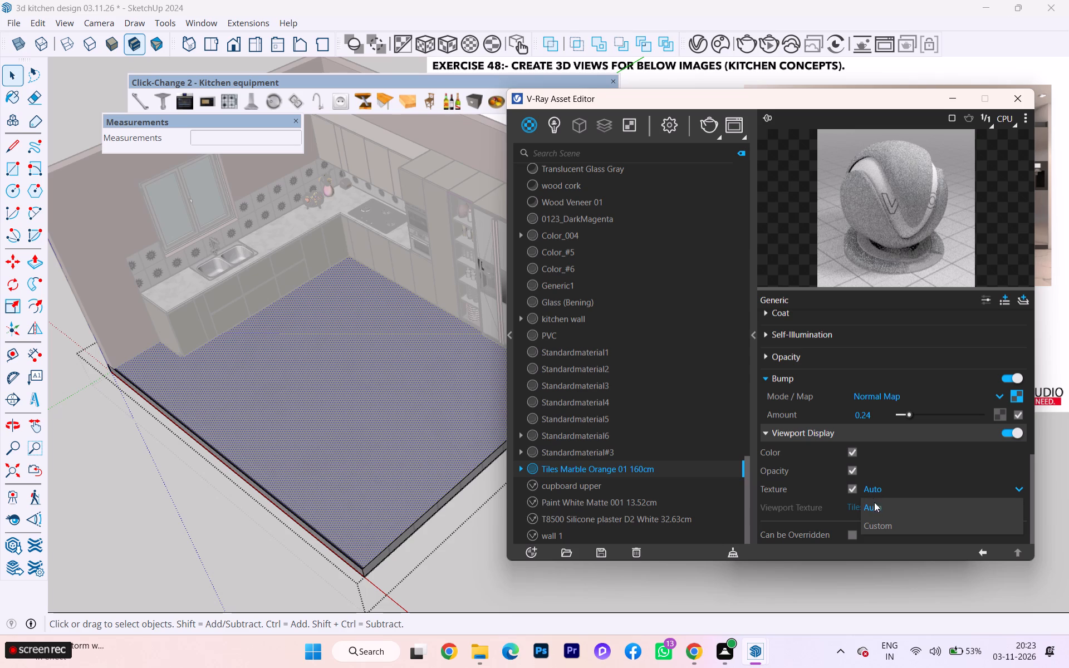
{"action": "scroll", "coordinate": [817, 528], "scroll_direction": "down", "scroll_amount": 1}
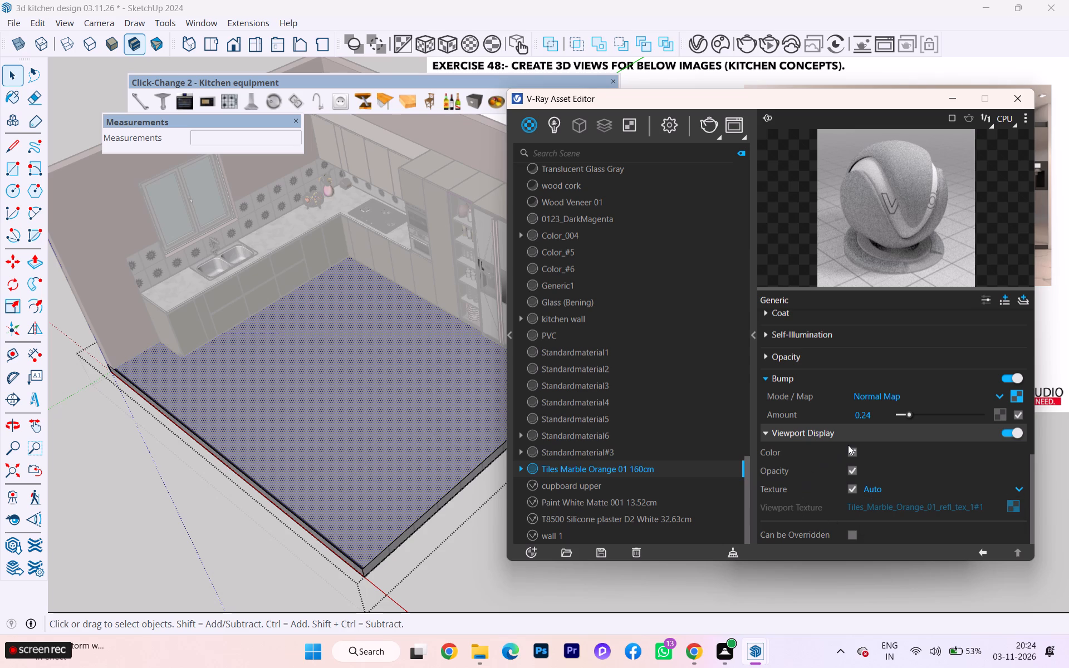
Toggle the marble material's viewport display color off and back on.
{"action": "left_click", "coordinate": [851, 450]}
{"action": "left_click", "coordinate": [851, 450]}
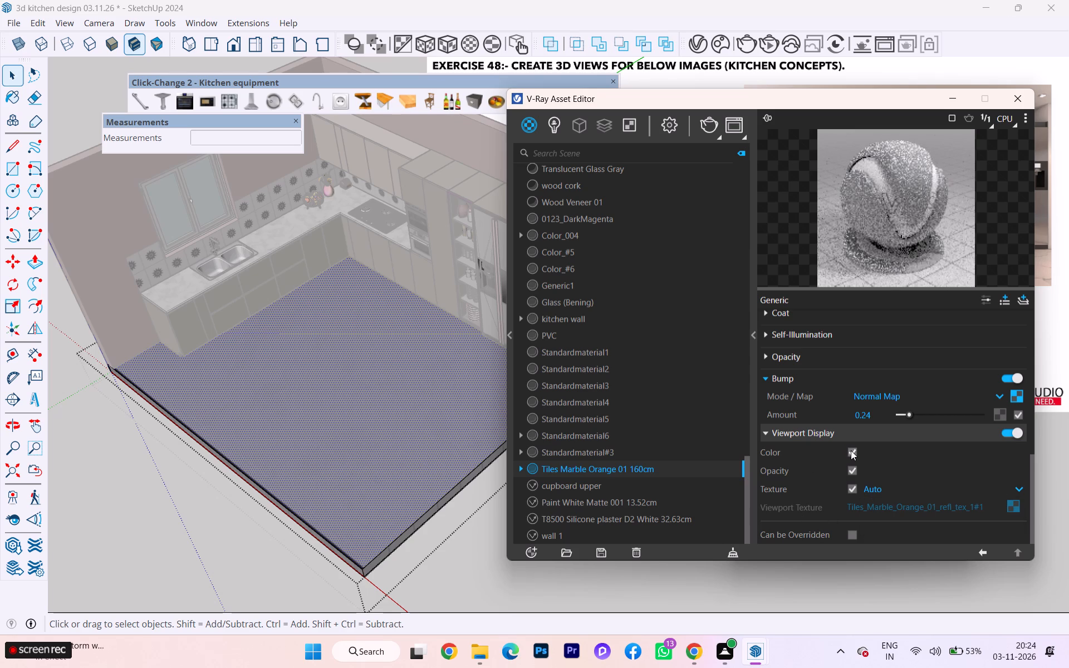
Review the orange marble material's settings from viewport display up to diffuse, and close the V-Ray Asset Editor.
{"action": "scroll", "coordinate": [851, 450], "scroll_direction": "up", "scroll_amount": 2}
{"action": "scroll", "coordinate": [885, 455], "scroll_direction": "down", "scroll_amount": 1}
{"action": "scroll", "coordinate": [885, 455], "scroll_direction": "up", "scroll_amount": 3}
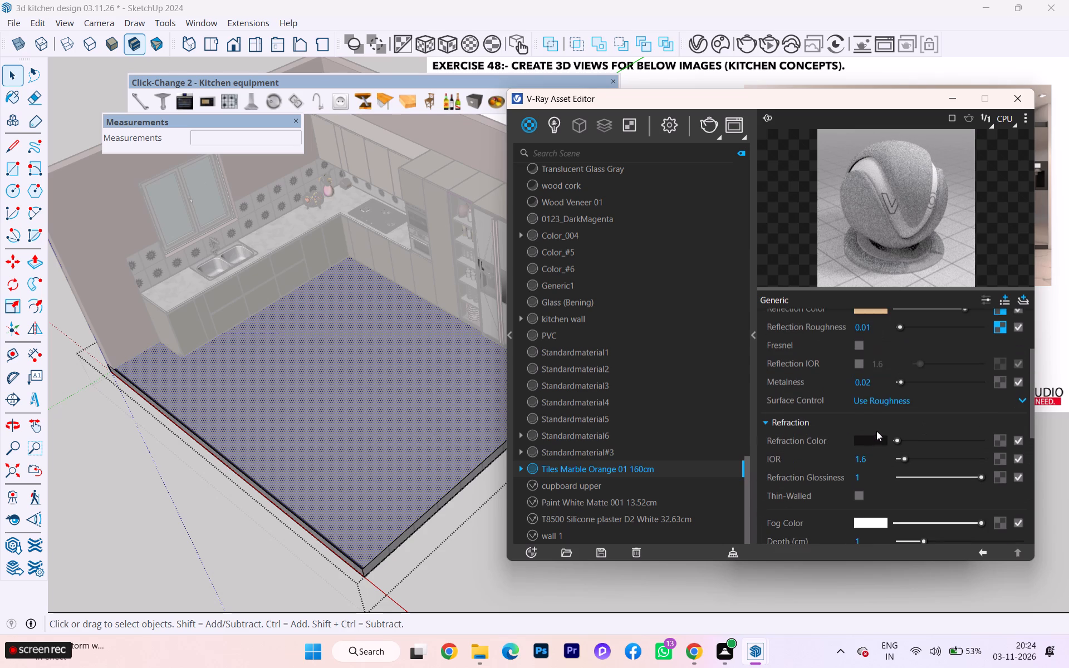
{"action": "scroll", "coordinate": [879, 434], "scroll_direction": "up", "scroll_amount": 6}
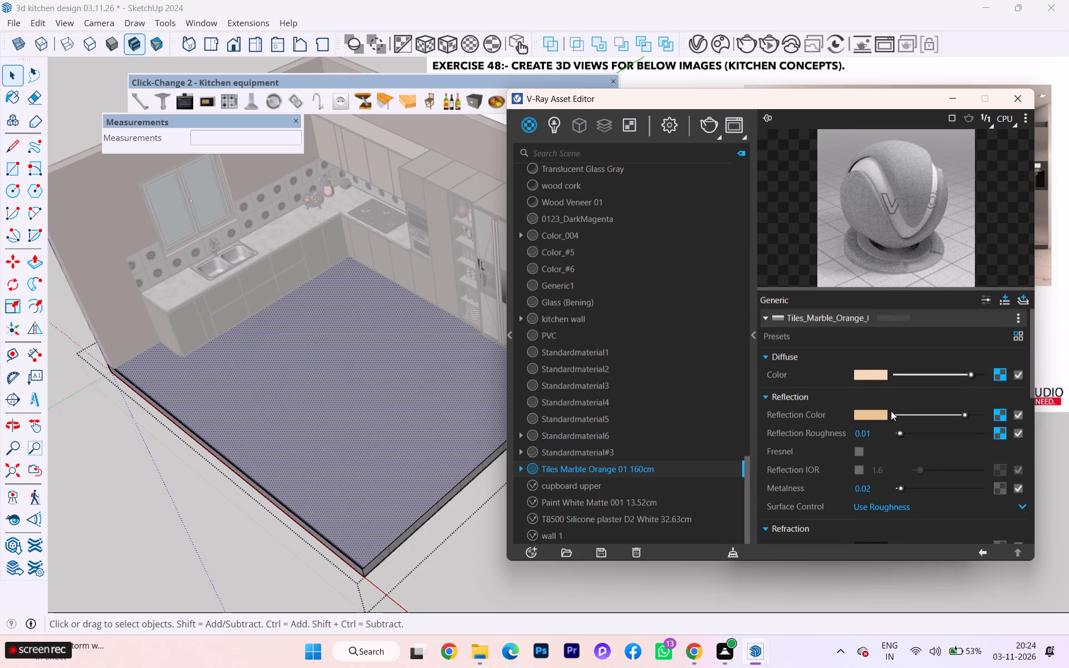
{"action": "left_click", "coordinate": [510, 527]}
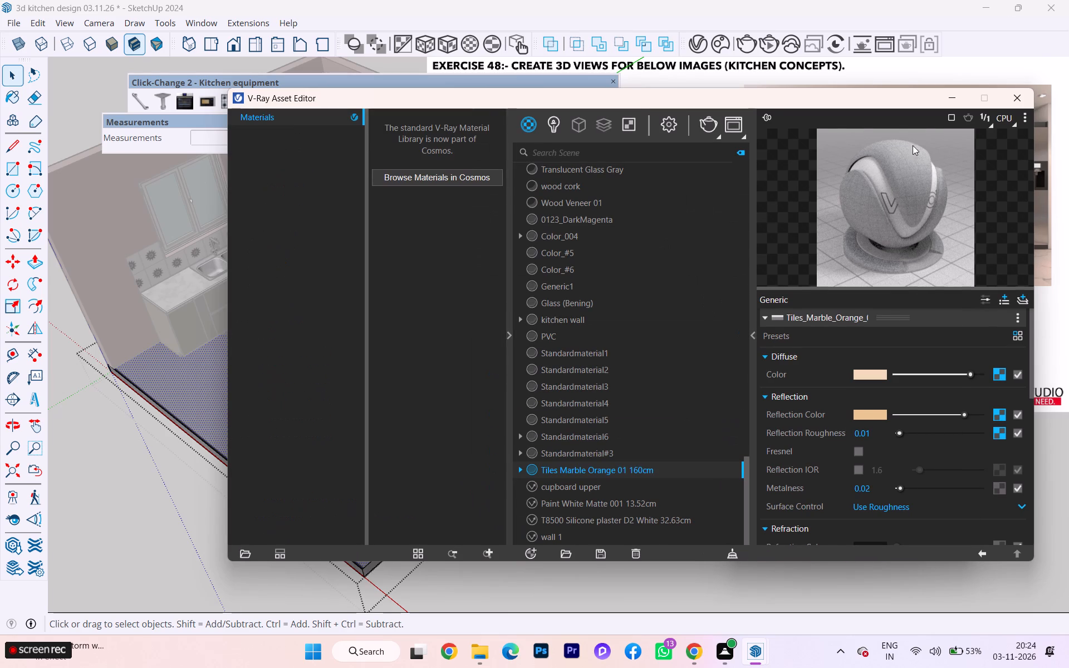
{"action": "left_click", "coordinate": [1015, 101]}
Remove the material from the floor slab's top face and all of its side faces.
{"action": "left_click", "coordinate": [625, 477]}
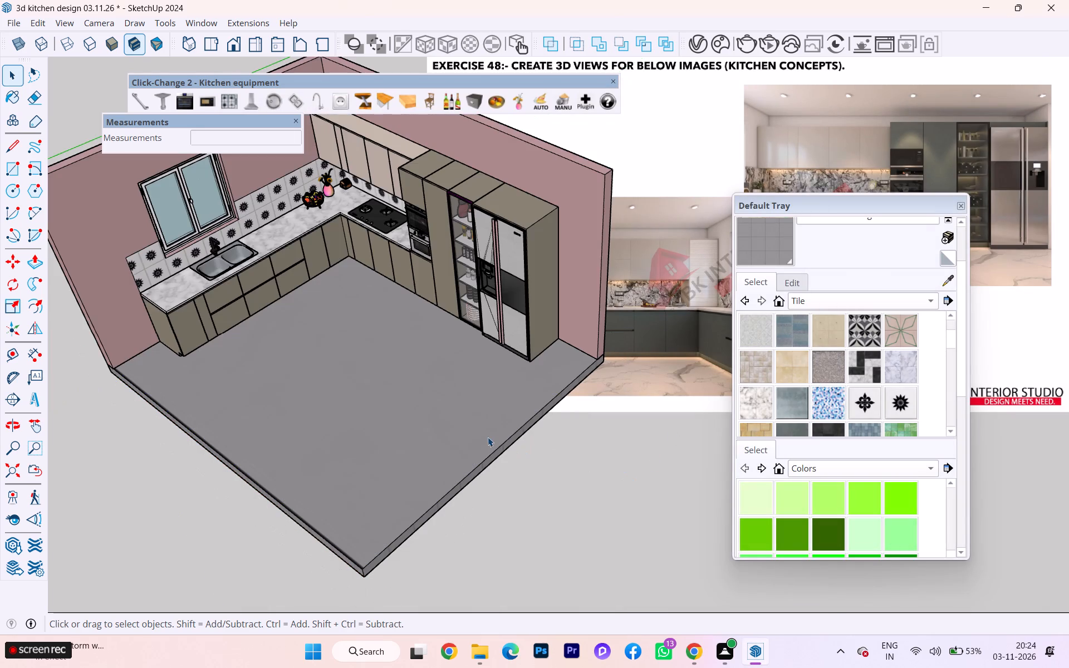
{"action": "double_click", "coordinate": [488, 437]}
{"action": "triple_click", "coordinate": [482, 411]}
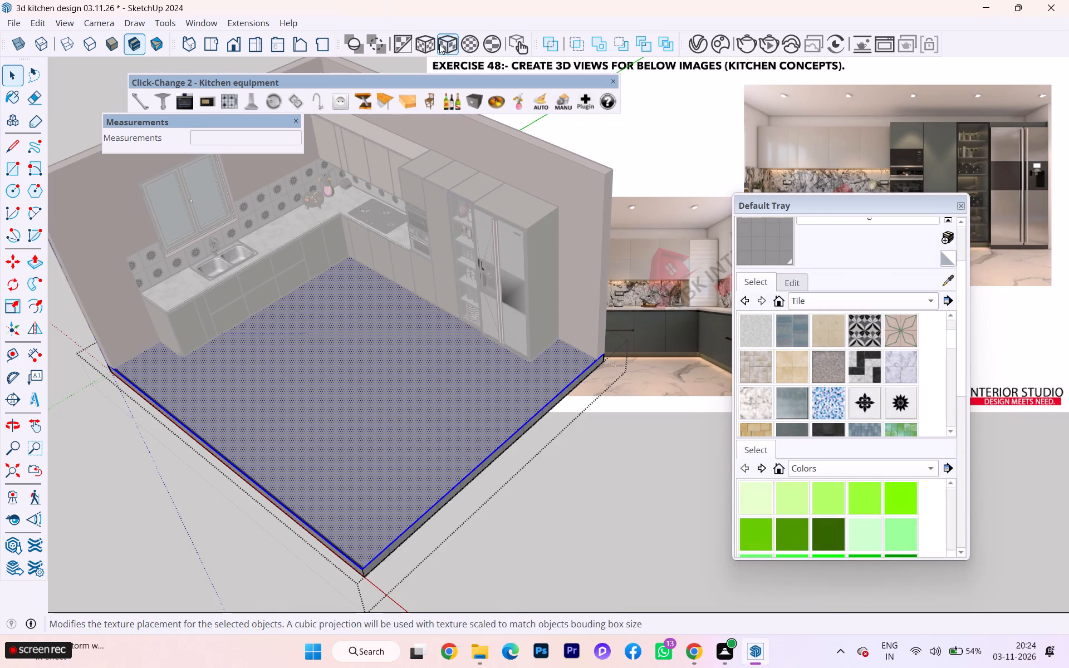
{"action": "left_click", "coordinate": [411, 46]}
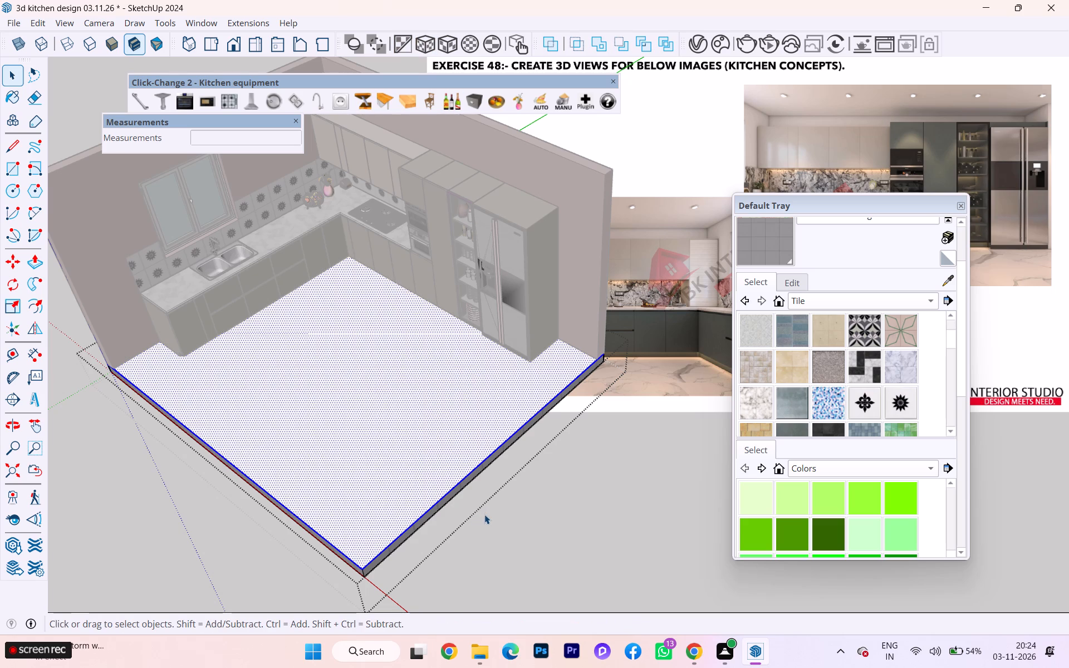
{"action": "triple_click", "coordinate": [421, 479]}
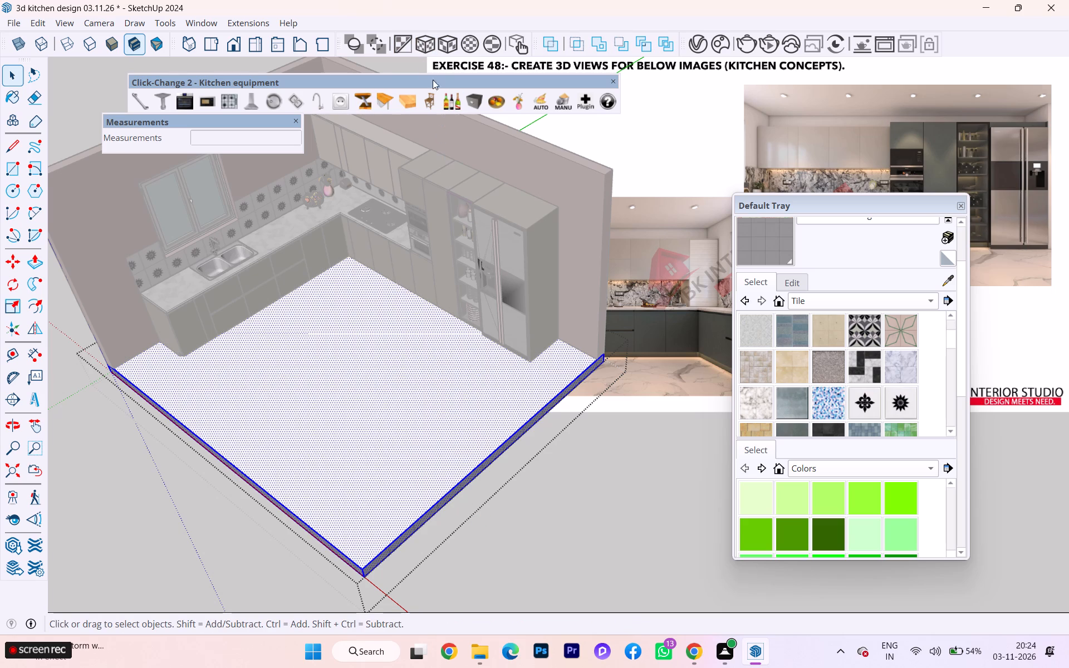
{"action": "left_click", "coordinate": [412, 40]}
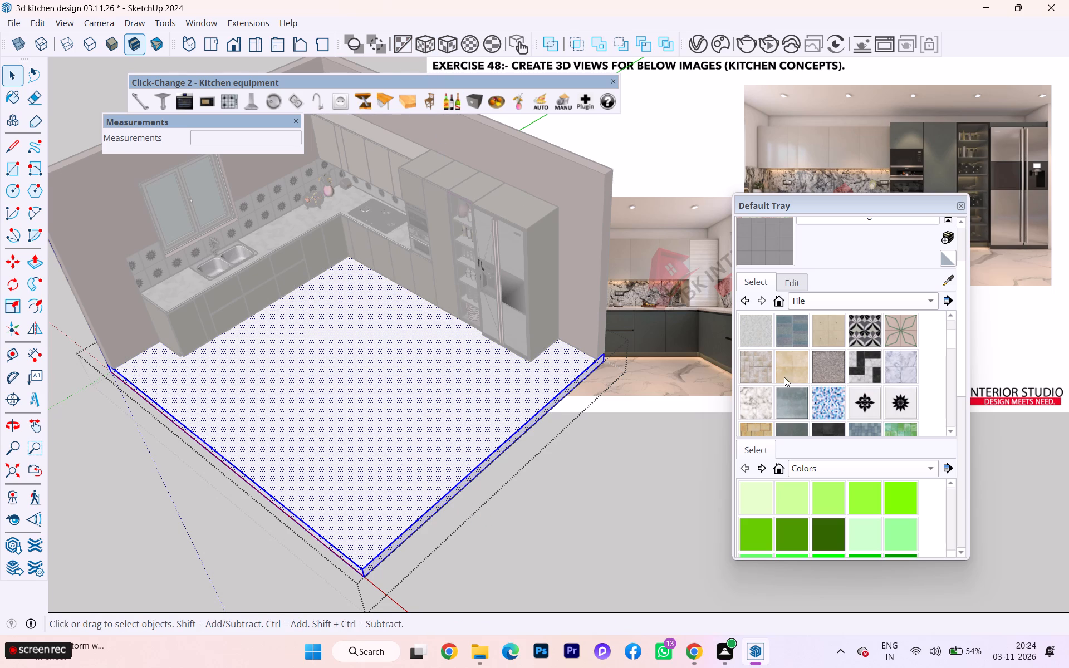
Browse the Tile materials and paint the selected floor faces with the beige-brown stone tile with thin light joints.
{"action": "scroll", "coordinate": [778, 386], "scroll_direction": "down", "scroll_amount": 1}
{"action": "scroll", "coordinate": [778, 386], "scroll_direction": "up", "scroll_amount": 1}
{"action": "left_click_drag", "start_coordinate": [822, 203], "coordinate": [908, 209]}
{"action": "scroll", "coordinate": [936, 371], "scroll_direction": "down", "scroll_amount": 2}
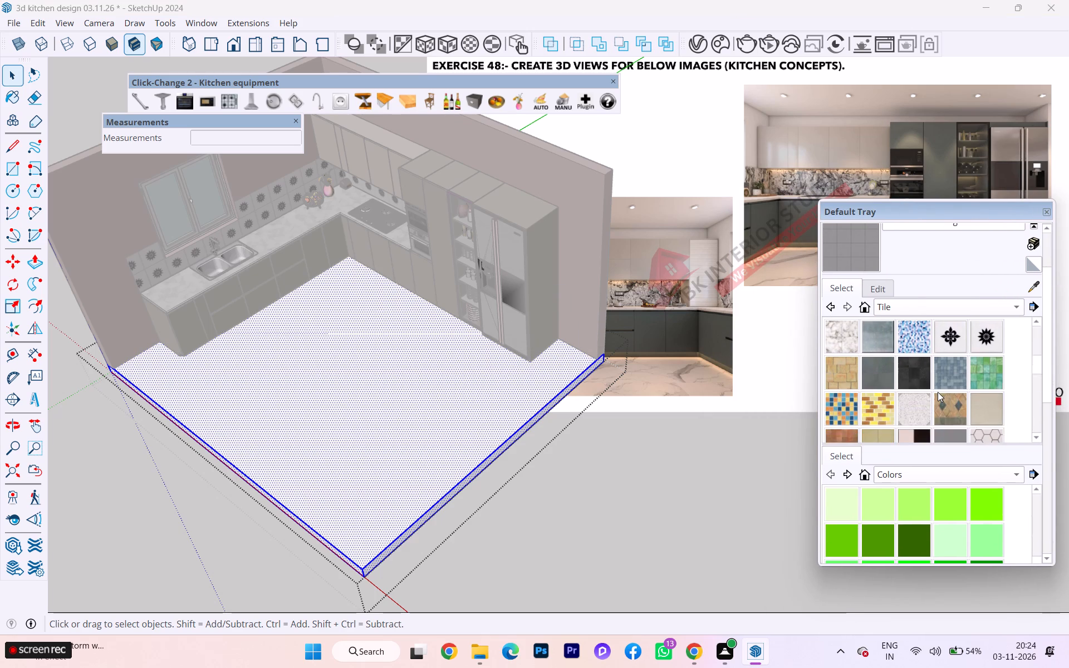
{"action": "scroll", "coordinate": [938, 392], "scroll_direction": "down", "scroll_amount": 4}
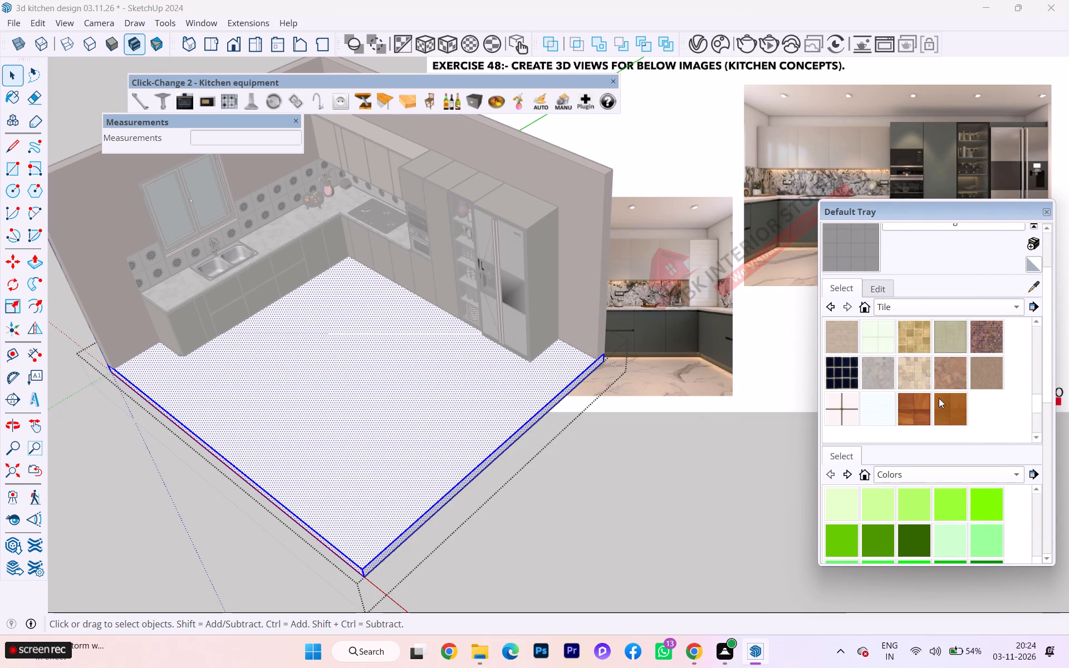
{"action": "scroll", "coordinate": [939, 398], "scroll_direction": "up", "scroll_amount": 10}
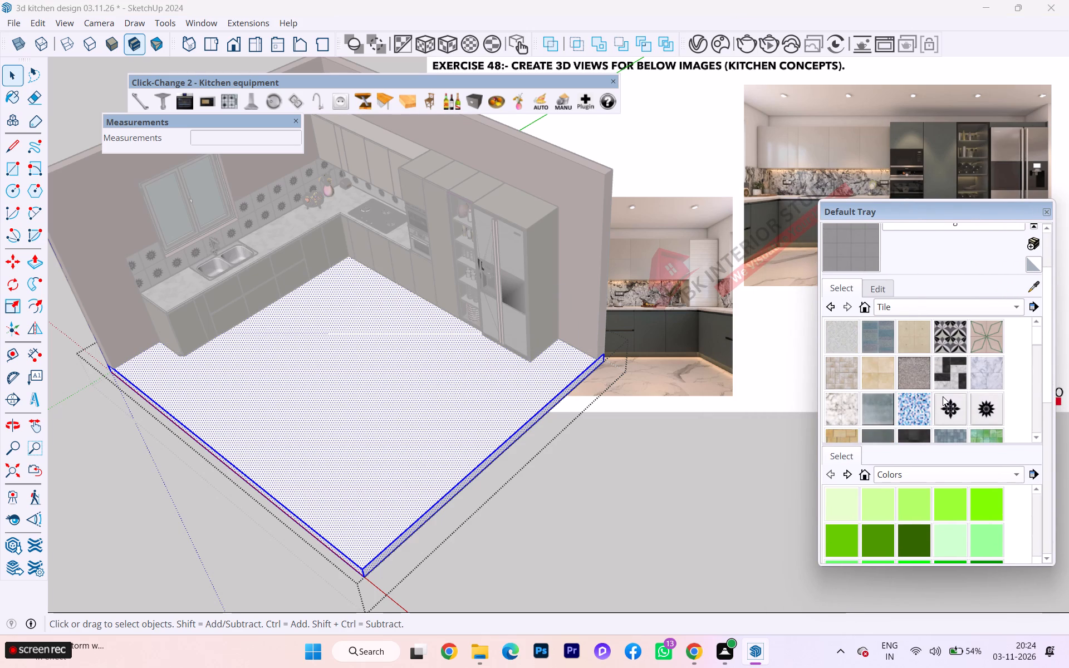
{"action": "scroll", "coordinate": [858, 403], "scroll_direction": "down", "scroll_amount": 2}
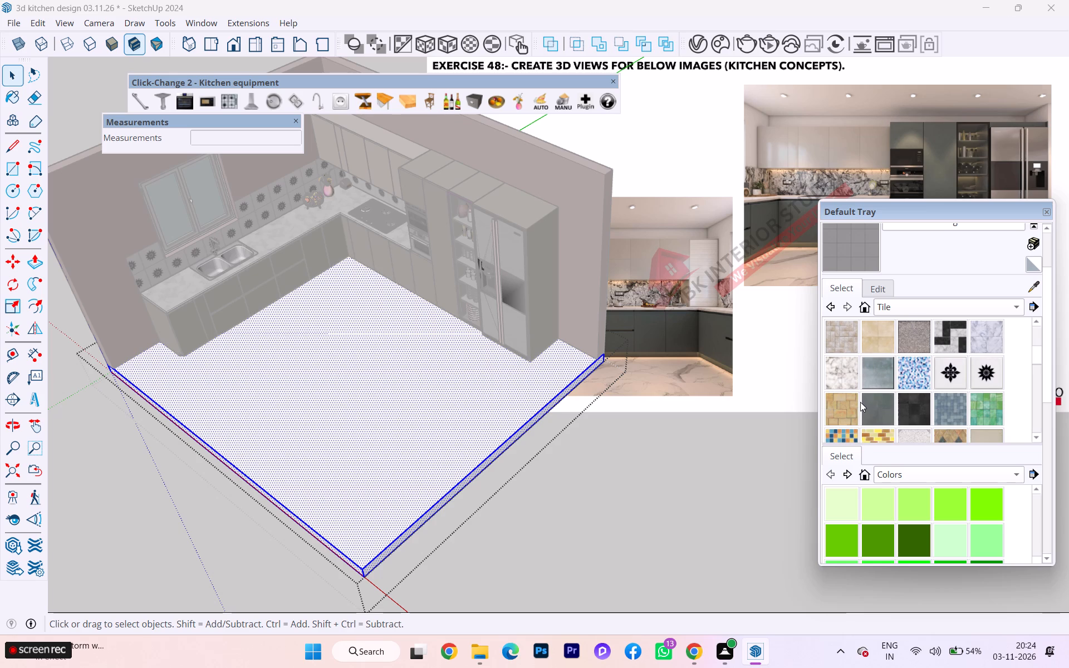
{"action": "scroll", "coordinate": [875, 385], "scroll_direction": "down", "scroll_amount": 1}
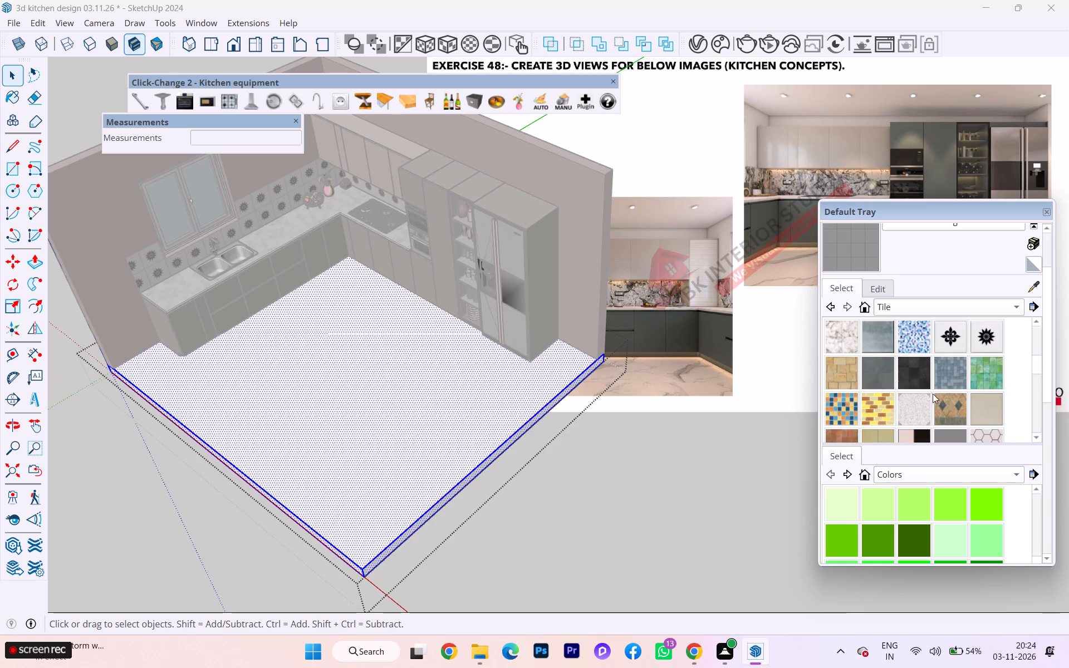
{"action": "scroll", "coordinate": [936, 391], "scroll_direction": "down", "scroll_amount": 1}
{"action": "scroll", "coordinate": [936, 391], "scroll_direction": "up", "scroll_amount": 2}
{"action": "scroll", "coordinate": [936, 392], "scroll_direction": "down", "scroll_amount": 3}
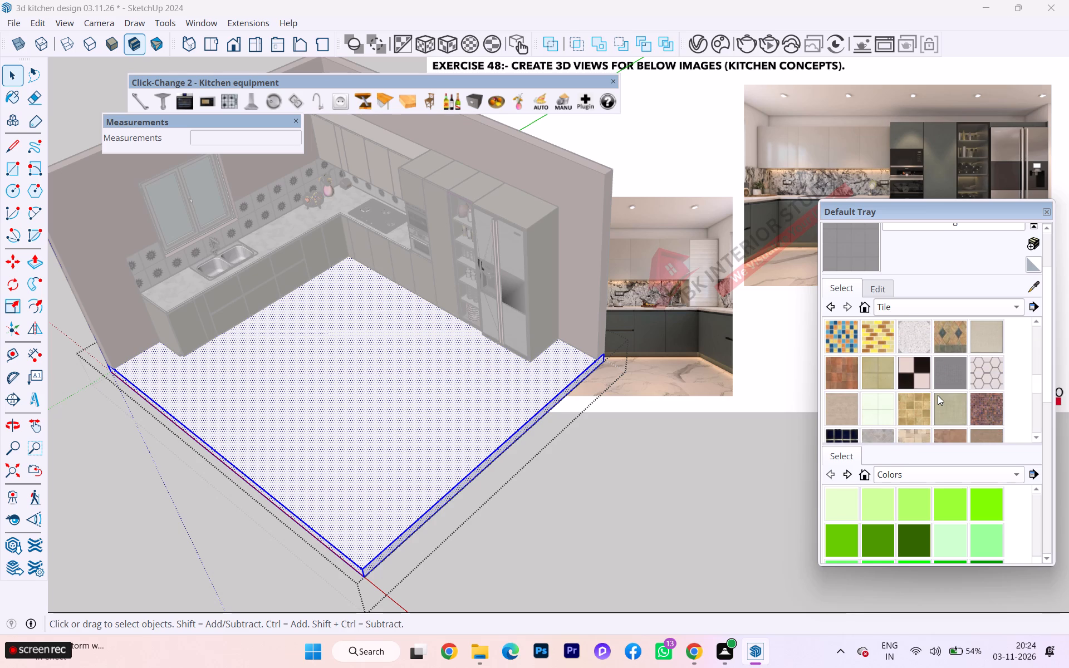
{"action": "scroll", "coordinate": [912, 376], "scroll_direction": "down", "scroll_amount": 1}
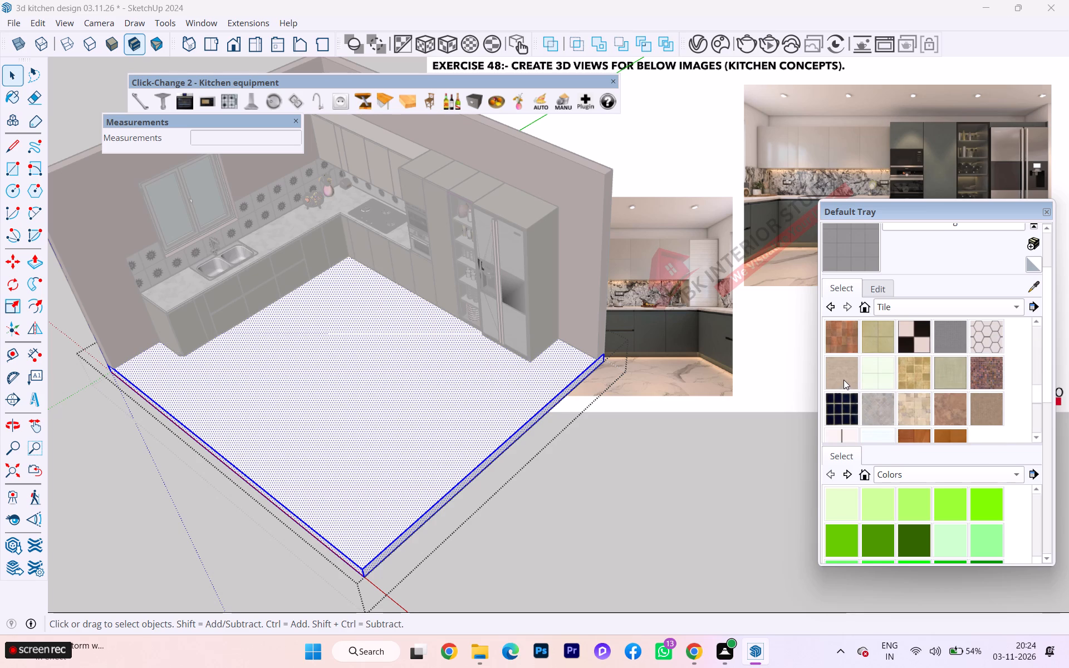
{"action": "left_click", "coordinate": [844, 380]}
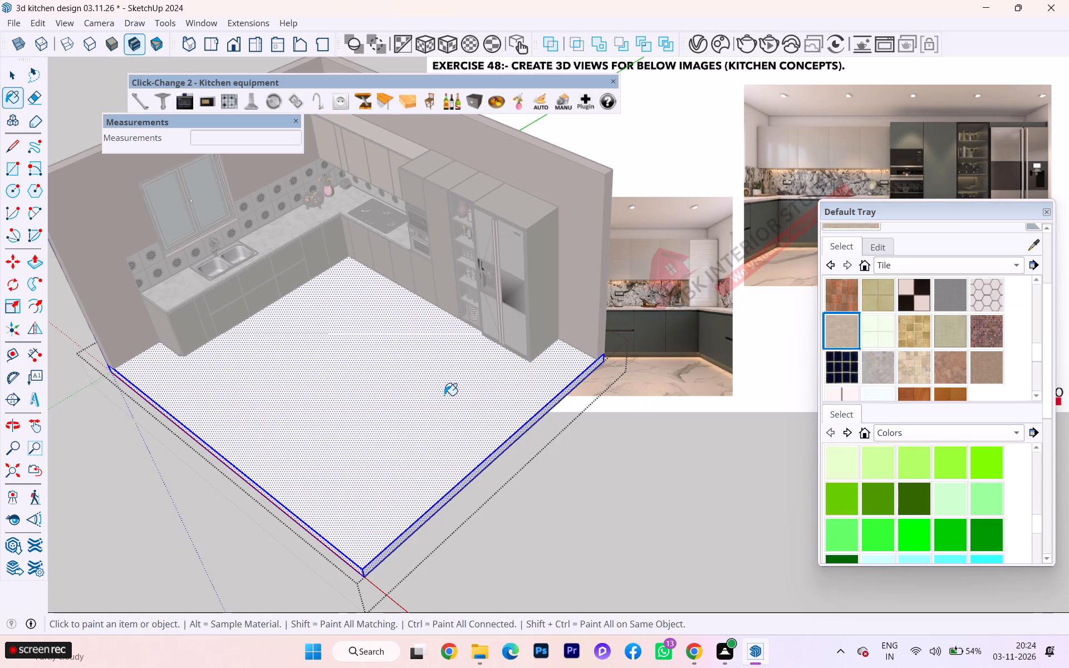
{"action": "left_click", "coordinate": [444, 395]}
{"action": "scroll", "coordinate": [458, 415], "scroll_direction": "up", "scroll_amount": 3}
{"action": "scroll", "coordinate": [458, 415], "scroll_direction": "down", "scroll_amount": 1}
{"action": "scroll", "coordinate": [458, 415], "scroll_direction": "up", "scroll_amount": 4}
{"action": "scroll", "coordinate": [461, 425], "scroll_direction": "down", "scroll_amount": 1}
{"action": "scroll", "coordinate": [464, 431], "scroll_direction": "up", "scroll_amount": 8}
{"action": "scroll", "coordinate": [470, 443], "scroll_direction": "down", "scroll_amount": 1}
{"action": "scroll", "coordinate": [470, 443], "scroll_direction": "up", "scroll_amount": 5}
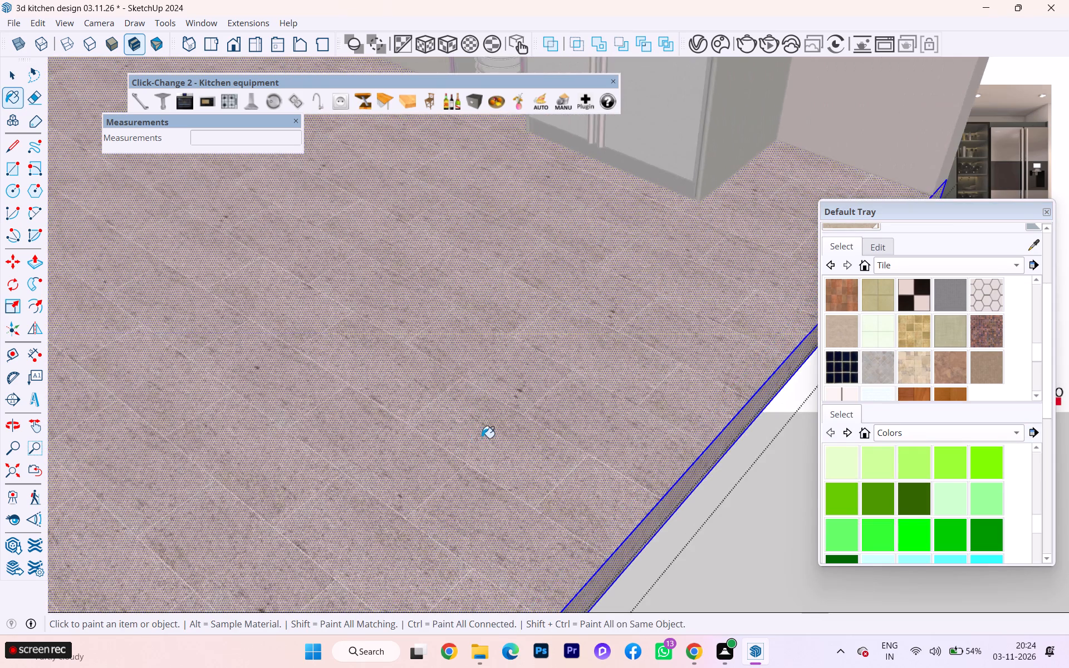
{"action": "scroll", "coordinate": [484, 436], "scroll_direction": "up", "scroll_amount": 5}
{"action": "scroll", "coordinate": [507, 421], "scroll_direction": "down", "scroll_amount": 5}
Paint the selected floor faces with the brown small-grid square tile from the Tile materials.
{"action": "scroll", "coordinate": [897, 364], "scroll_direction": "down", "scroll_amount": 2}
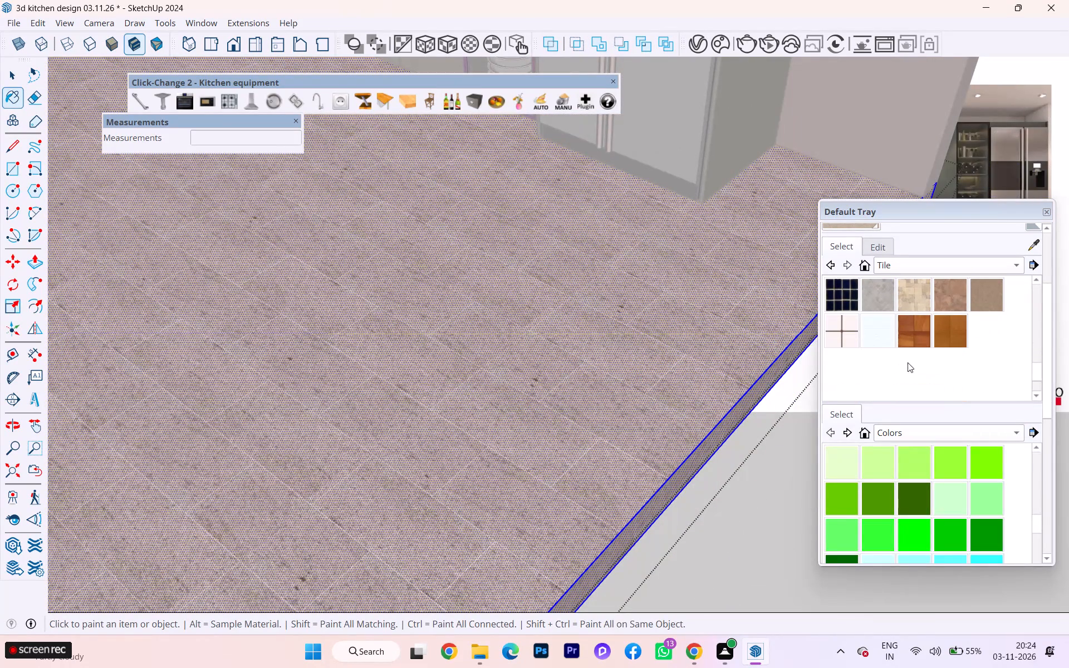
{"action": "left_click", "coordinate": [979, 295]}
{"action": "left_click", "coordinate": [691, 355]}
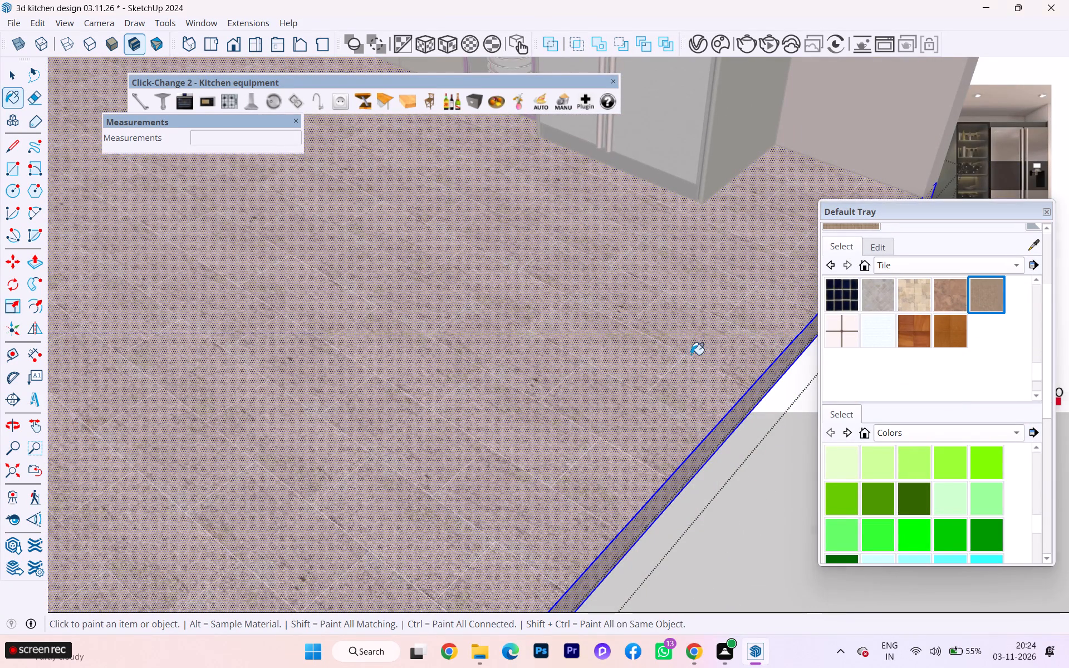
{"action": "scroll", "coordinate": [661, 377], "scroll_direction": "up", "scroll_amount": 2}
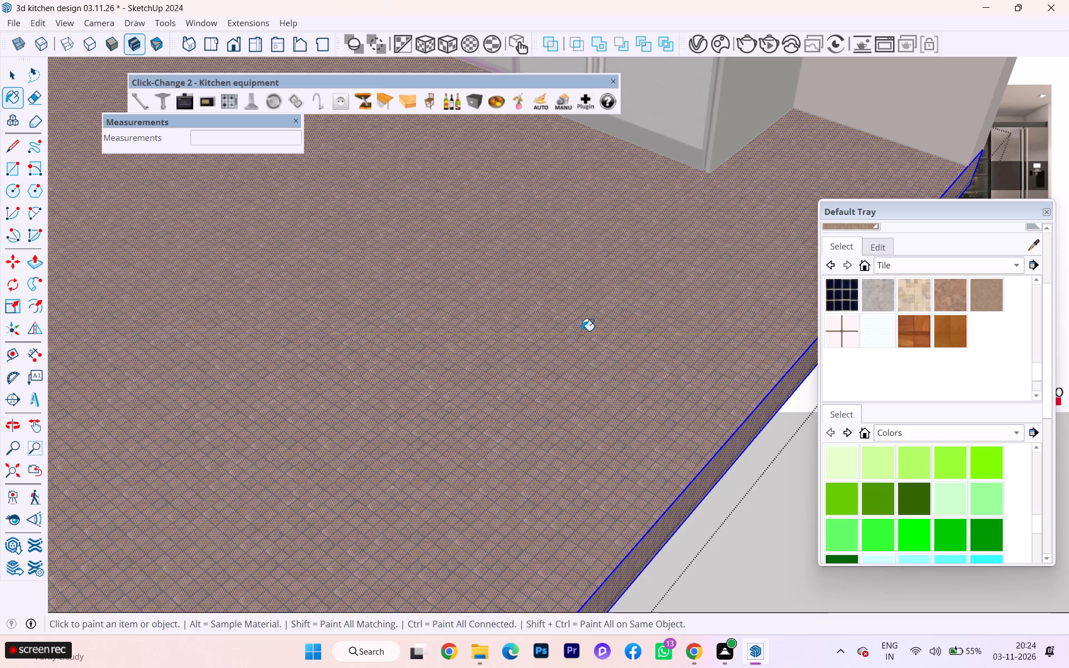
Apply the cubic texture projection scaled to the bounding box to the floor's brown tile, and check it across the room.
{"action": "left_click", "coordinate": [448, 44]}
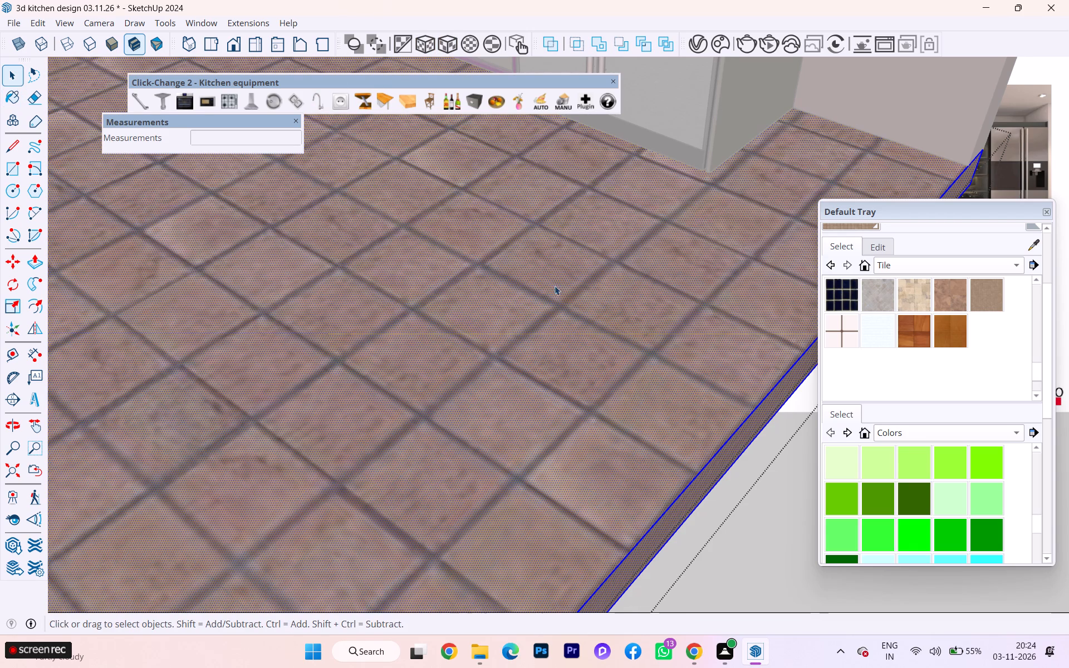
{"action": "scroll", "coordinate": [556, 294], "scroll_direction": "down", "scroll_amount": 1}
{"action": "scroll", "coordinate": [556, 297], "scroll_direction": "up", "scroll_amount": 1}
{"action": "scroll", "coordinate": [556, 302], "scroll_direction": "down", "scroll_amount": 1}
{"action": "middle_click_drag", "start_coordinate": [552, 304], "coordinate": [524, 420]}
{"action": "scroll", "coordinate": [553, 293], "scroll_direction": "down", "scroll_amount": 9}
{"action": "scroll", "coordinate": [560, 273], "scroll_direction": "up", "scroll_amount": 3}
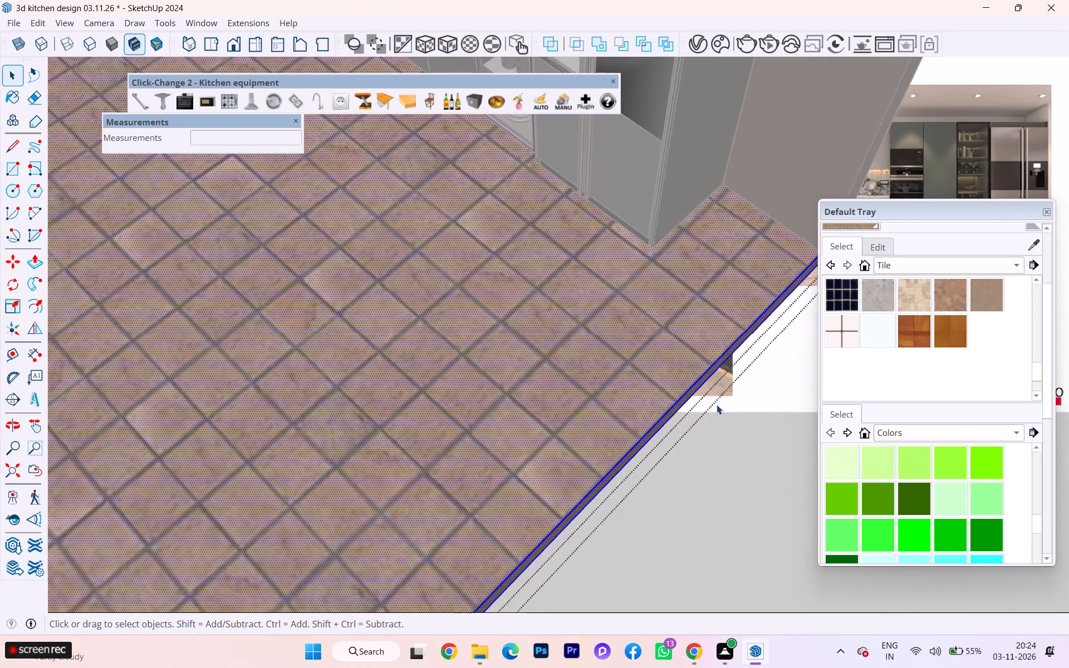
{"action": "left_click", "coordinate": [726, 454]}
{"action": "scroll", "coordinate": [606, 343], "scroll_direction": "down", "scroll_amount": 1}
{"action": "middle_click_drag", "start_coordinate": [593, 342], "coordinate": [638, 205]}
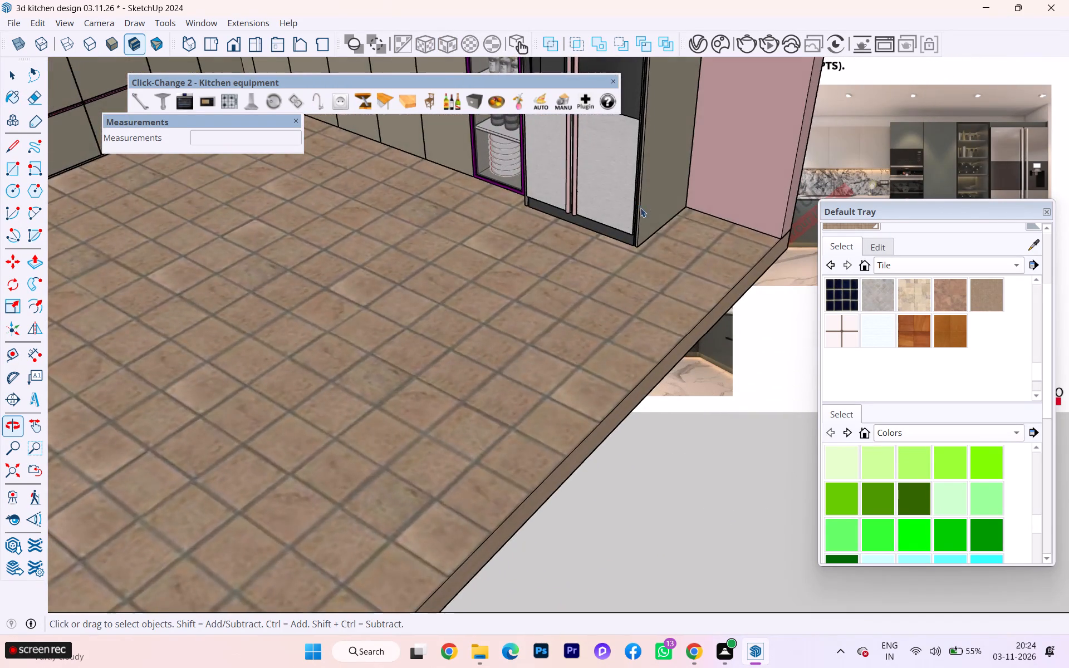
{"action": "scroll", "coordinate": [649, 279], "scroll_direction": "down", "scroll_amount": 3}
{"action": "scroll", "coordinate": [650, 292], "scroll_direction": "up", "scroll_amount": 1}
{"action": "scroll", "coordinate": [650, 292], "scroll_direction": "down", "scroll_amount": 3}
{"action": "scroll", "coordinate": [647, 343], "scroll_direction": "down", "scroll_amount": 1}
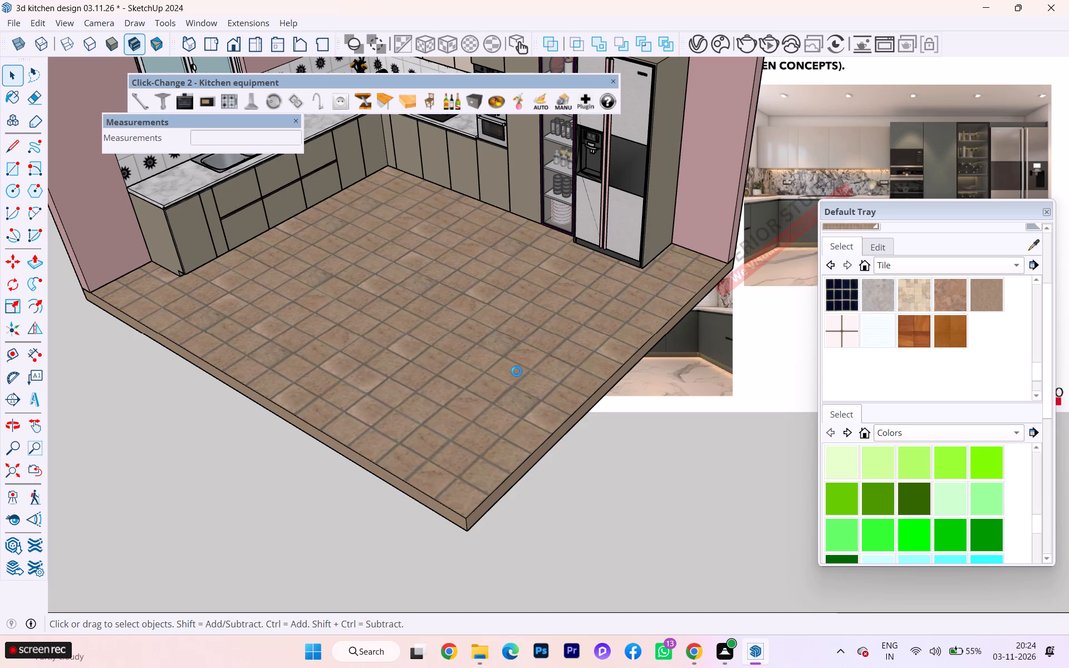
Select the whole floor slab and remove the brown tile material from it and all its children.
{"action": "left_click", "coordinate": [475, 395]}
{"action": "left_click", "coordinate": [401, 32]}
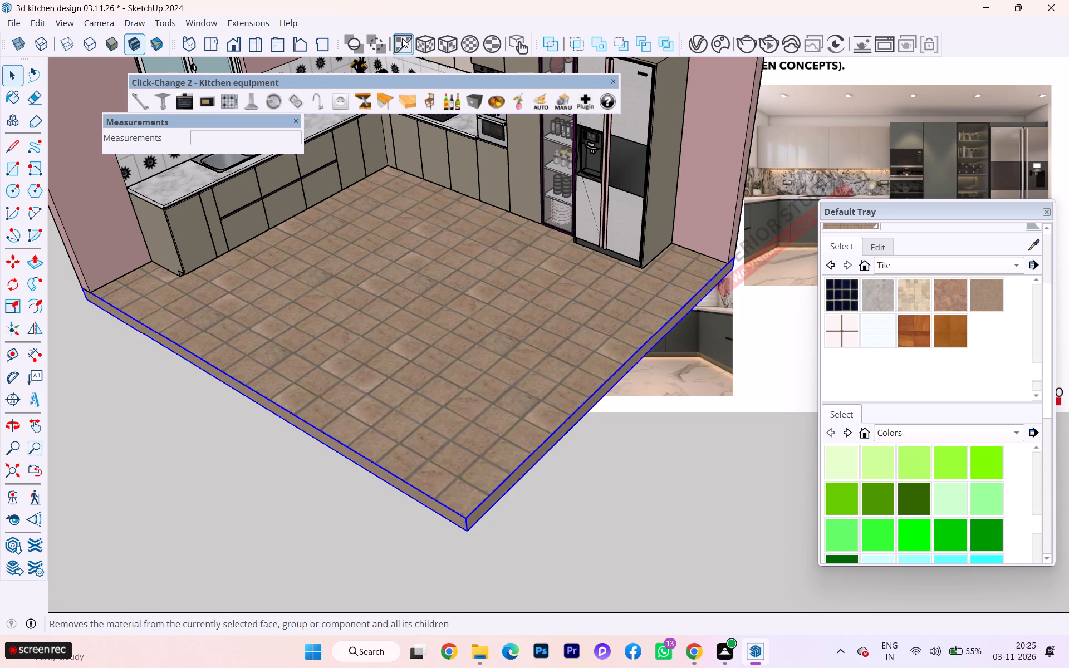
{"action": "left_click", "coordinate": [402, 38]}
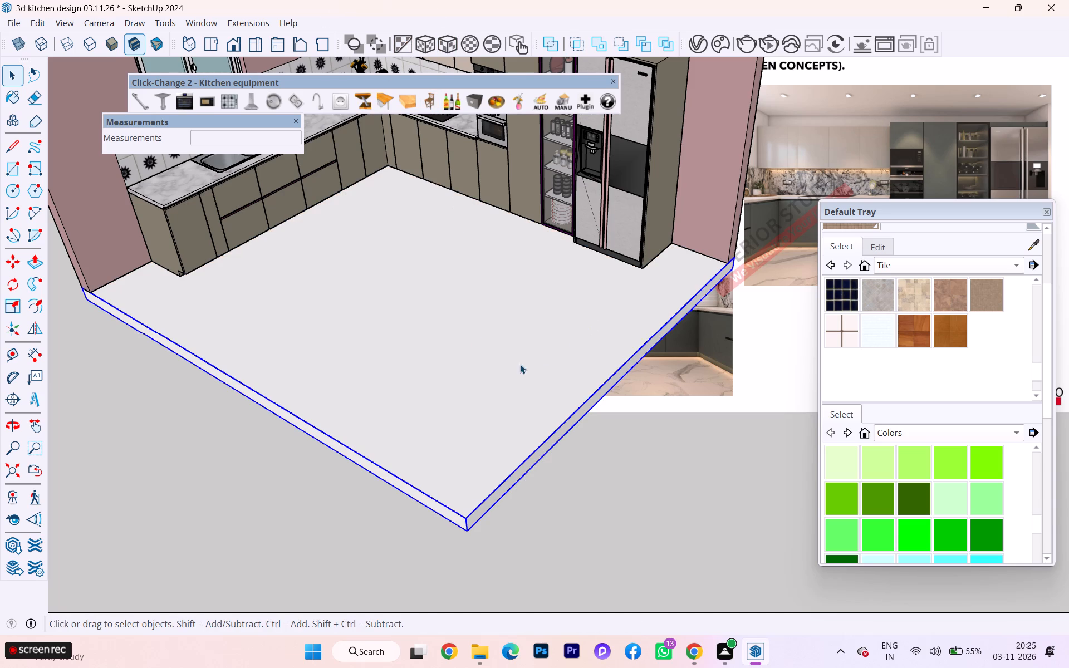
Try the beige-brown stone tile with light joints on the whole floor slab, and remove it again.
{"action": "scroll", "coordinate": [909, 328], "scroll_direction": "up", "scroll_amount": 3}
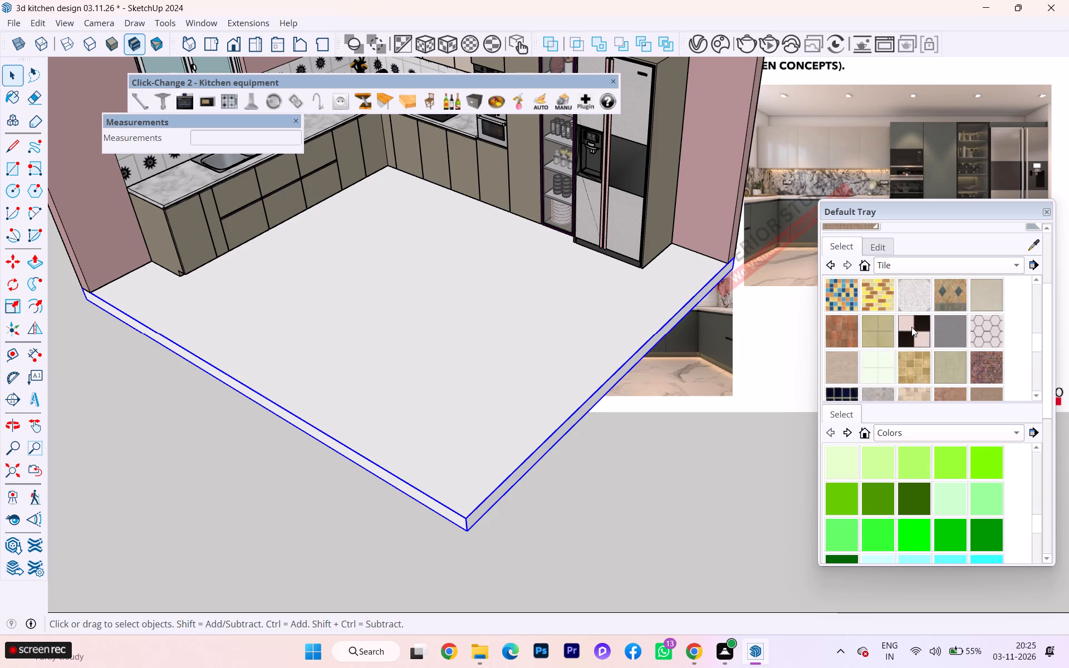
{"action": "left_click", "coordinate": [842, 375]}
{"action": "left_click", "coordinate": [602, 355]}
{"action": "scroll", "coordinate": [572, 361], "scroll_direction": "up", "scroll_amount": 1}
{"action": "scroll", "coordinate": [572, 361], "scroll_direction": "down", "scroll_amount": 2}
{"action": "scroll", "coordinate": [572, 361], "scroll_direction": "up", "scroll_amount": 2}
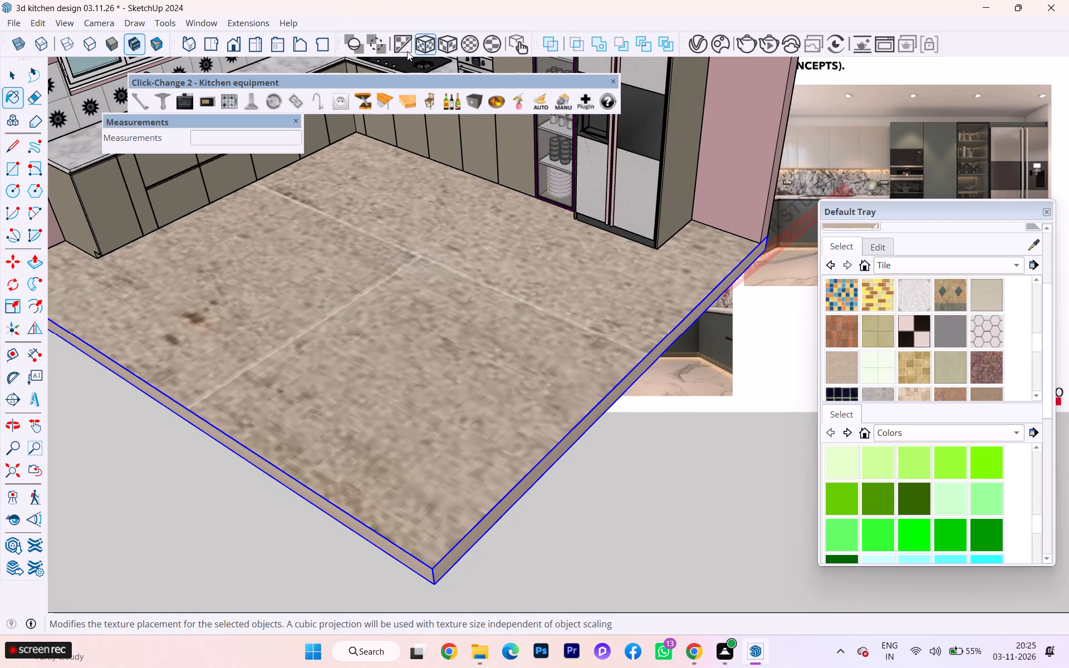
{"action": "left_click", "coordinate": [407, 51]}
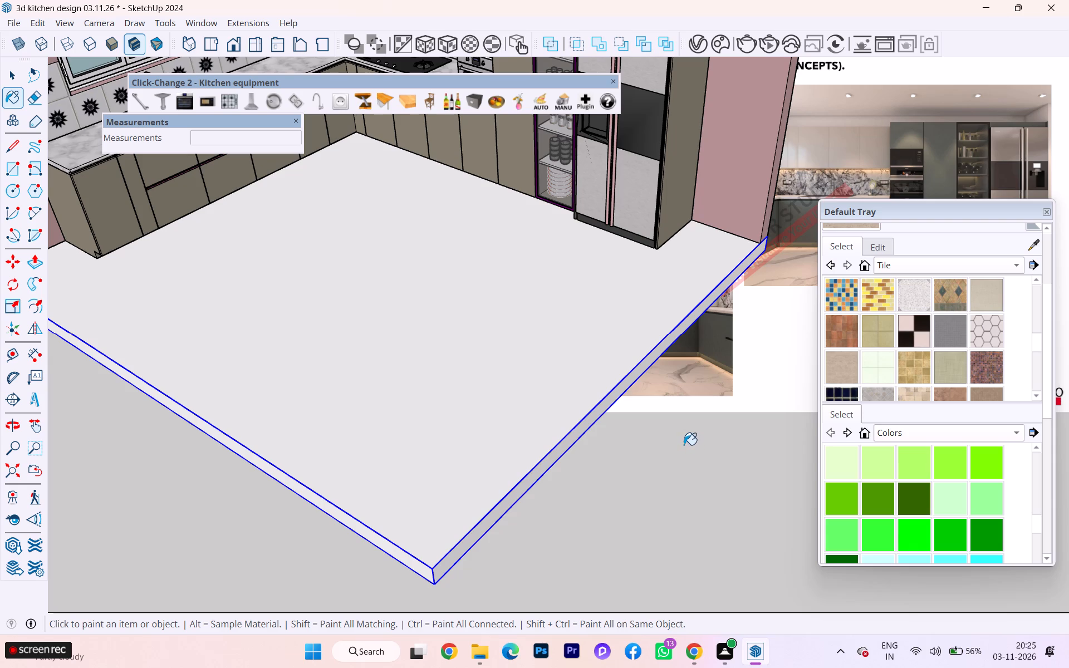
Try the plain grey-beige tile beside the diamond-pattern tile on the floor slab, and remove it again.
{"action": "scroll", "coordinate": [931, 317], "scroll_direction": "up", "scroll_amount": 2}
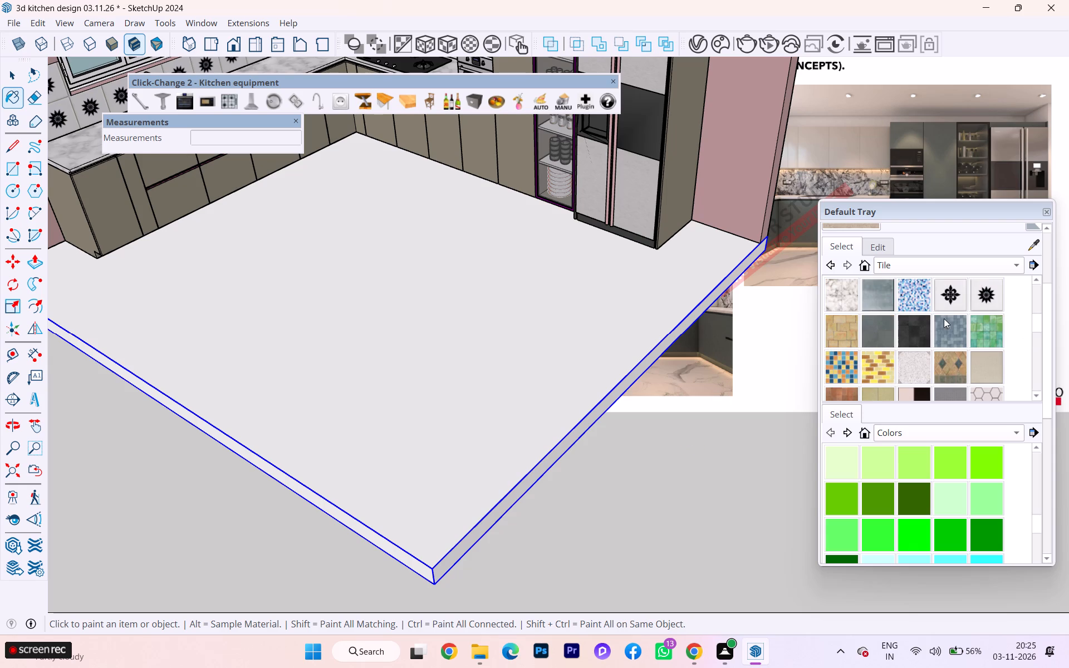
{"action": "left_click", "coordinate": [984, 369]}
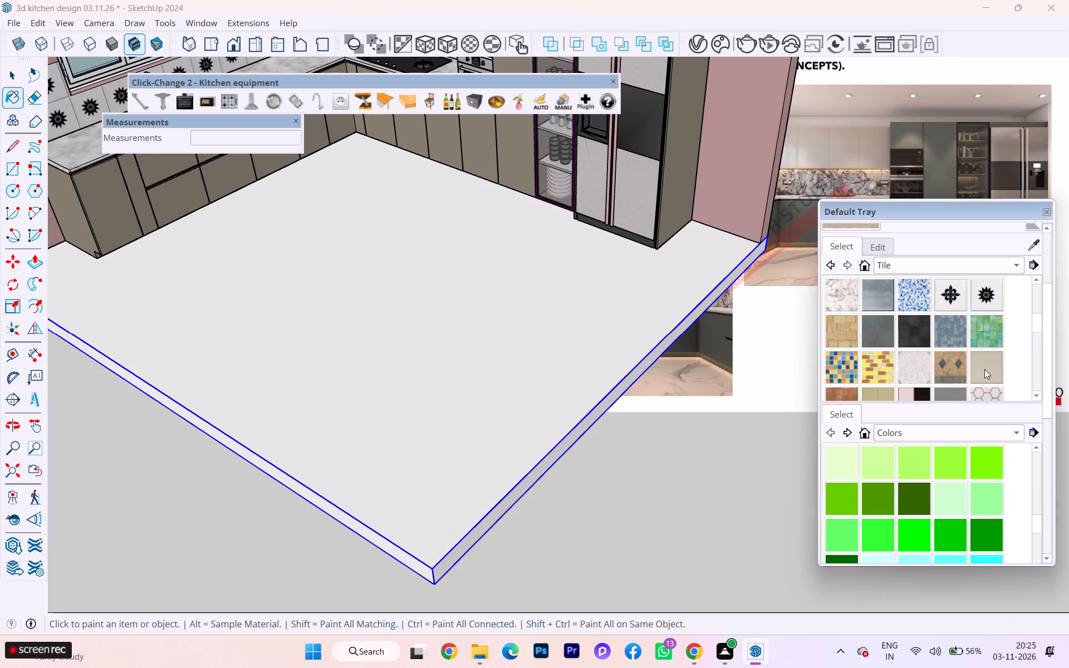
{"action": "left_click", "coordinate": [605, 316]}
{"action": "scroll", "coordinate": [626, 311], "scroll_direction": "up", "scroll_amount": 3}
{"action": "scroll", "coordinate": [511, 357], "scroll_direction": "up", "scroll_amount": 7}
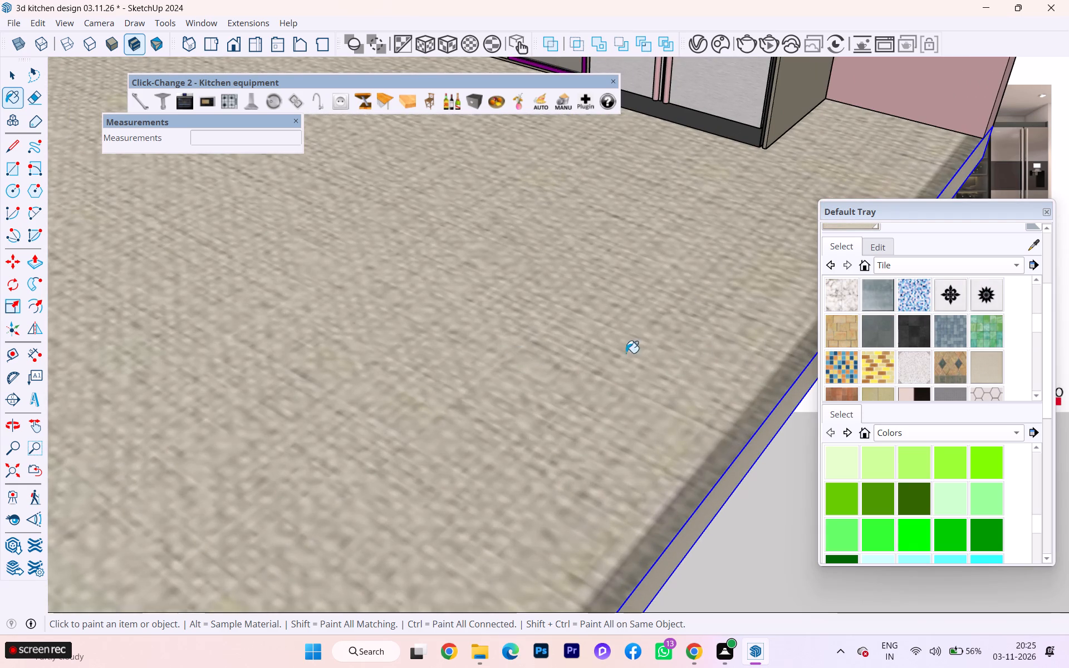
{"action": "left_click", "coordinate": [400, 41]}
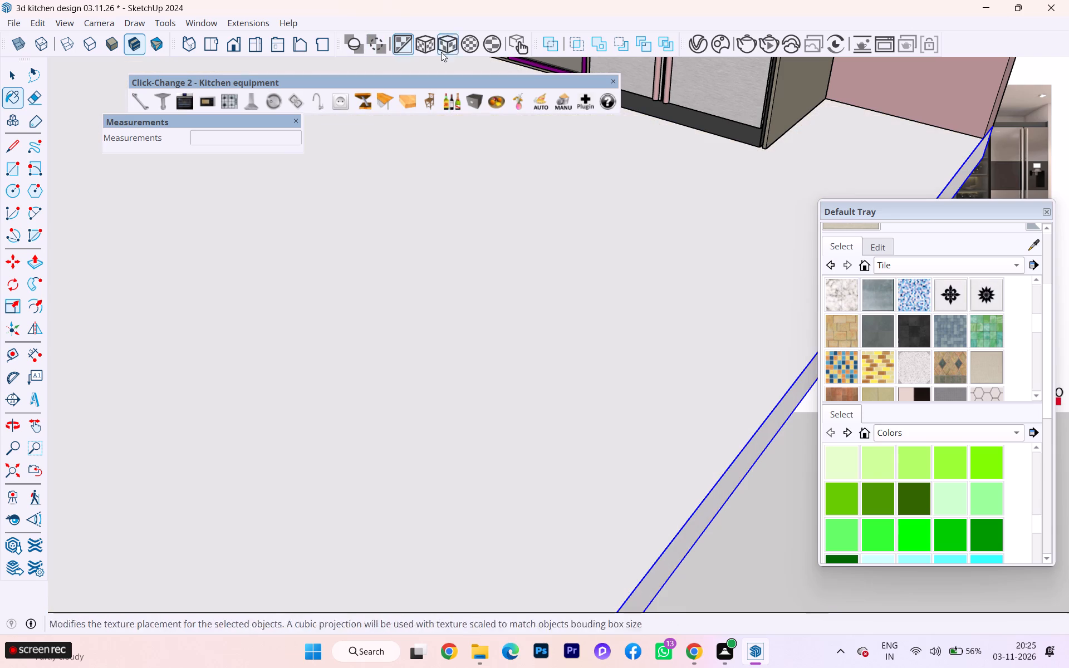
Paint the floor slab with the light sandy-beige tile beside the black-and-white geometric tile, and check it from above.
{"action": "scroll", "coordinate": [894, 321], "scroll_direction": "up", "scroll_amount": 3}
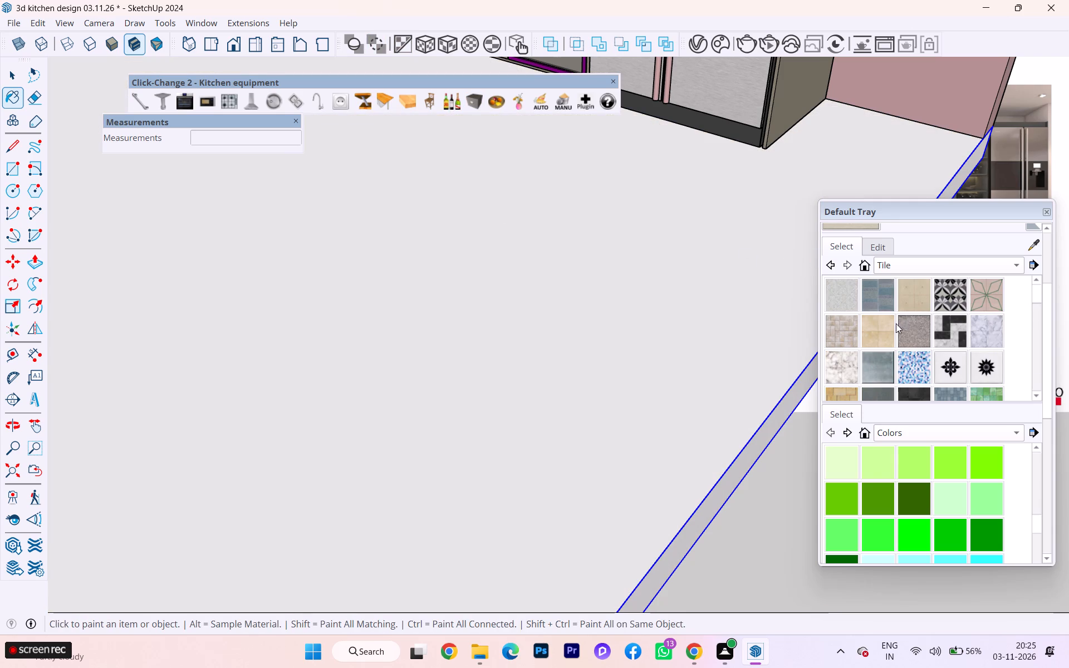
{"action": "left_click", "coordinate": [911, 301]}
{"action": "left_click", "coordinate": [634, 321]}
{"action": "scroll", "coordinate": [581, 323], "scroll_direction": "up", "scroll_amount": 1}
{"action": "scroll", "coordinate": [581, 322], "scroll_direction": "down", "scroll_amount": 1}
{"action": "scroll", "coordinate": [581, 322], "scroll_direction": "up", "scroll_amount": 1}
{"action": "scroll", "coordinate": [581, 322], "scroll_direction": "down", "scroll_amount": 2}
{"action": "scroll", "coordinate": [581, 322], "scroll_direction": "up", "scroll_amount": 2}
{"action": "scroll", "coordinate": [581, 322], "scroll_direction": "down", "scroll_amount": 1}
{"action": "scroll", "coordinate": [627, 306], "scroll_direction": "down", "scroll_amount": 2}
{"action": "middle_click_drag", "start_coordinate": [630, 306], "coordinate": [516, 498]}
{"action": "scroll", "coordinate": [470, 249], "scroll_direction": "down", "scroll_amount": 6}
{"action": "scroll", "coordinate": [419, 282], "scroll_direction": "down", "scroll_amount": 1}
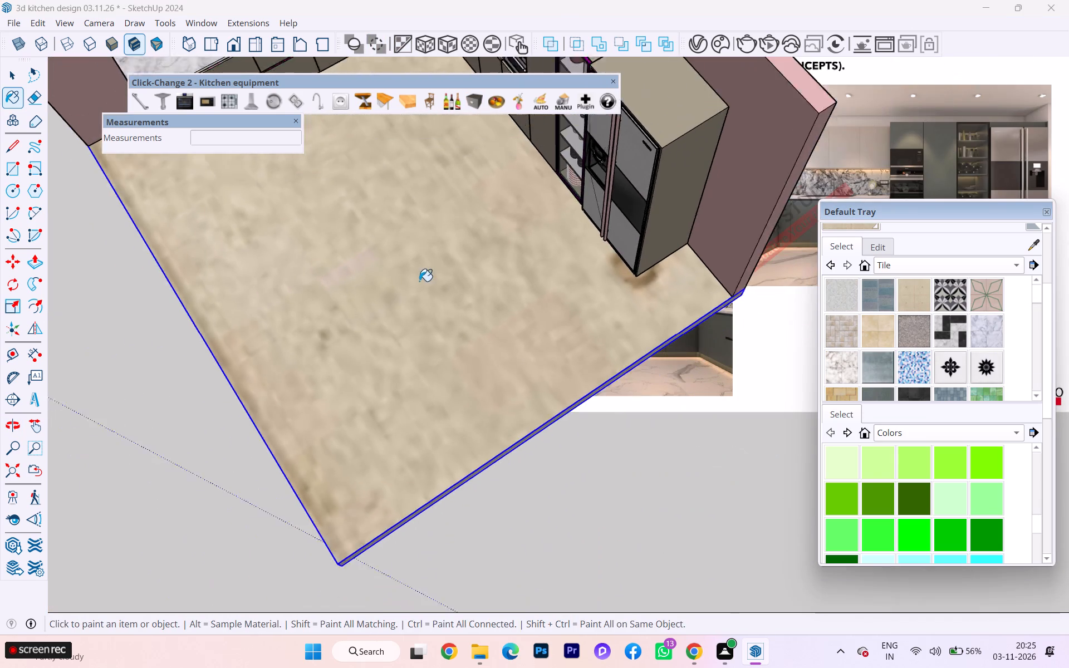
Select the whole floor slab and remove the sandy-beige tile material from it and all its children.
{"action": "scroll", "coordinate": [419, 281], "scroll_direction": "down", "scroll_amount": 1}
{"action": "middle_click_drag", "start_coordinate": [430, 271], "coordinate": [562, 161]}
{"action": "left_click", "coordinate": [22, 79]}
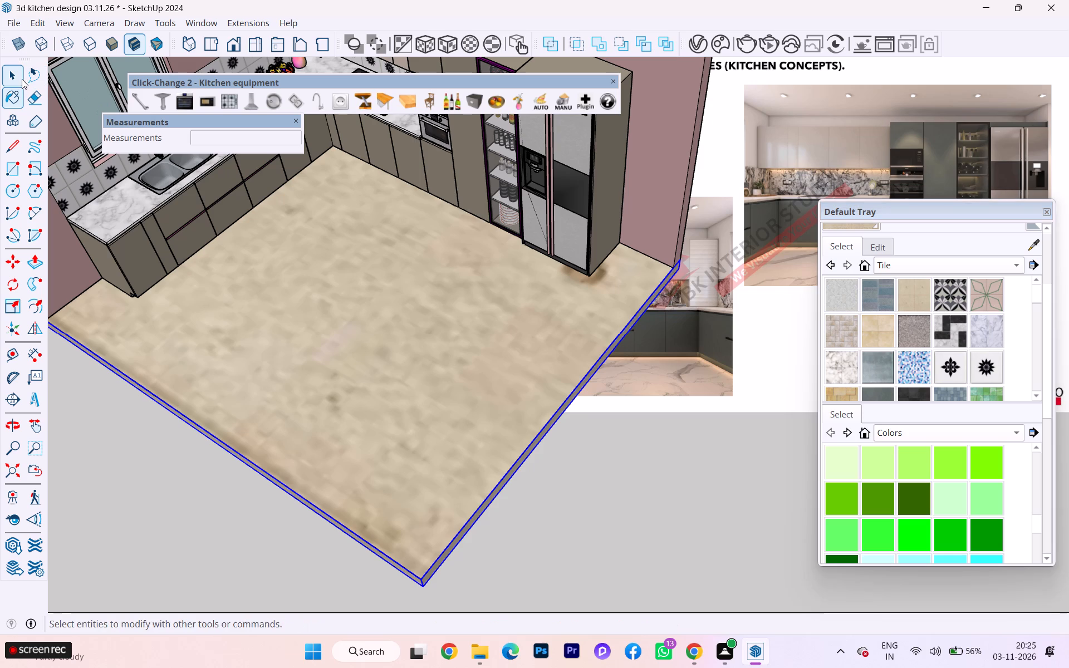
{"action": "left_click", "coordinate": [526, 352]}
{"action": "left_click", "coordinate": [514, 394]}
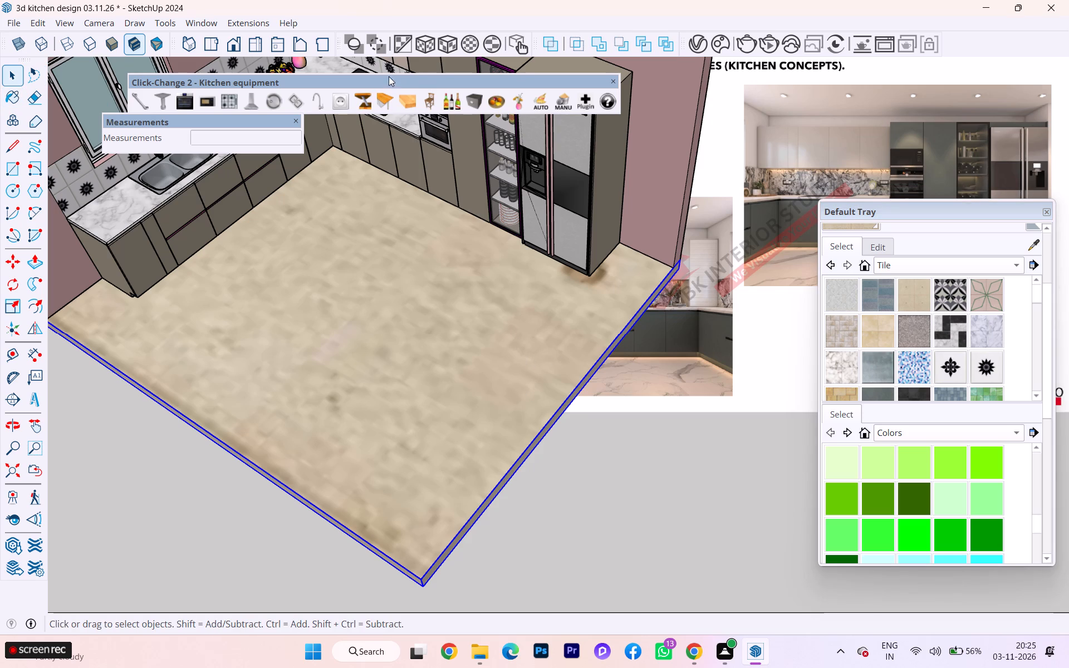
{"action": "left_click", "coordinate": [404, 47]}
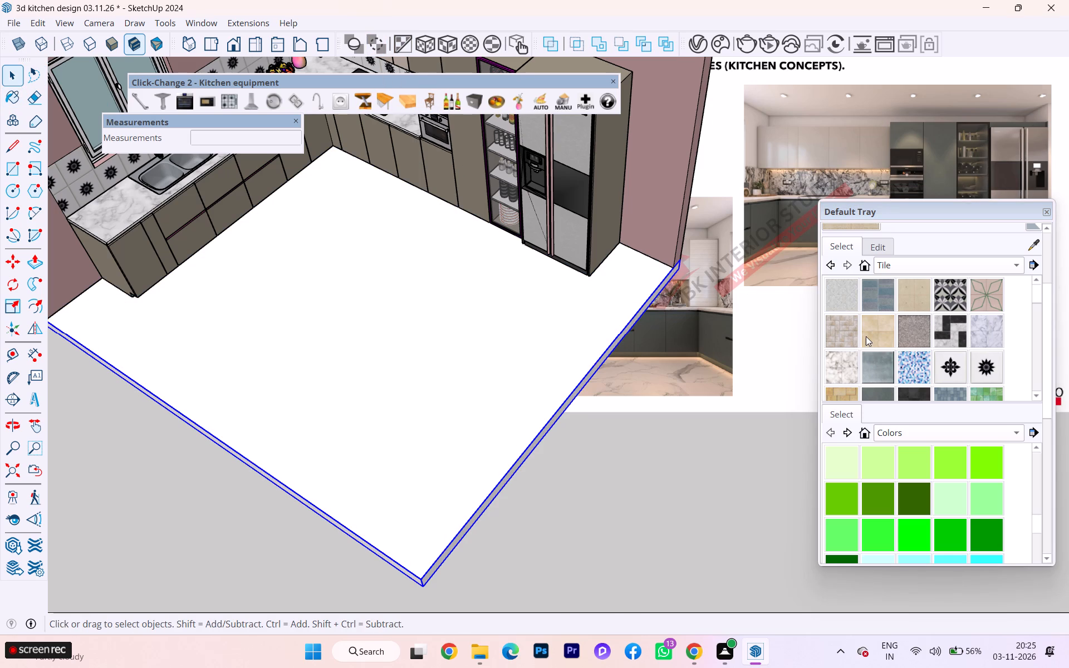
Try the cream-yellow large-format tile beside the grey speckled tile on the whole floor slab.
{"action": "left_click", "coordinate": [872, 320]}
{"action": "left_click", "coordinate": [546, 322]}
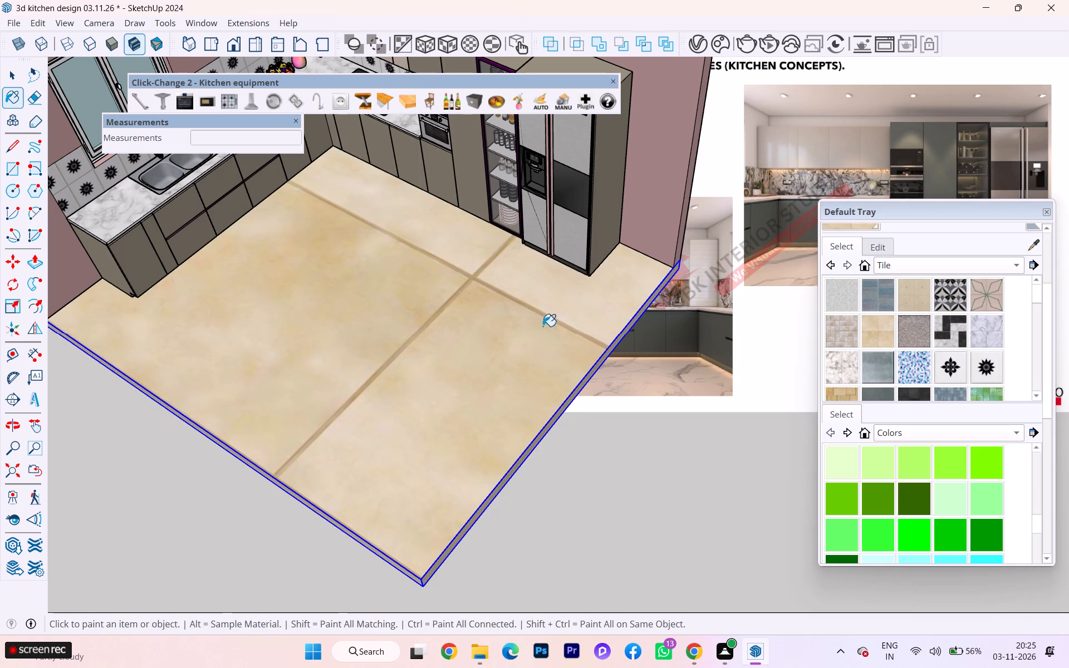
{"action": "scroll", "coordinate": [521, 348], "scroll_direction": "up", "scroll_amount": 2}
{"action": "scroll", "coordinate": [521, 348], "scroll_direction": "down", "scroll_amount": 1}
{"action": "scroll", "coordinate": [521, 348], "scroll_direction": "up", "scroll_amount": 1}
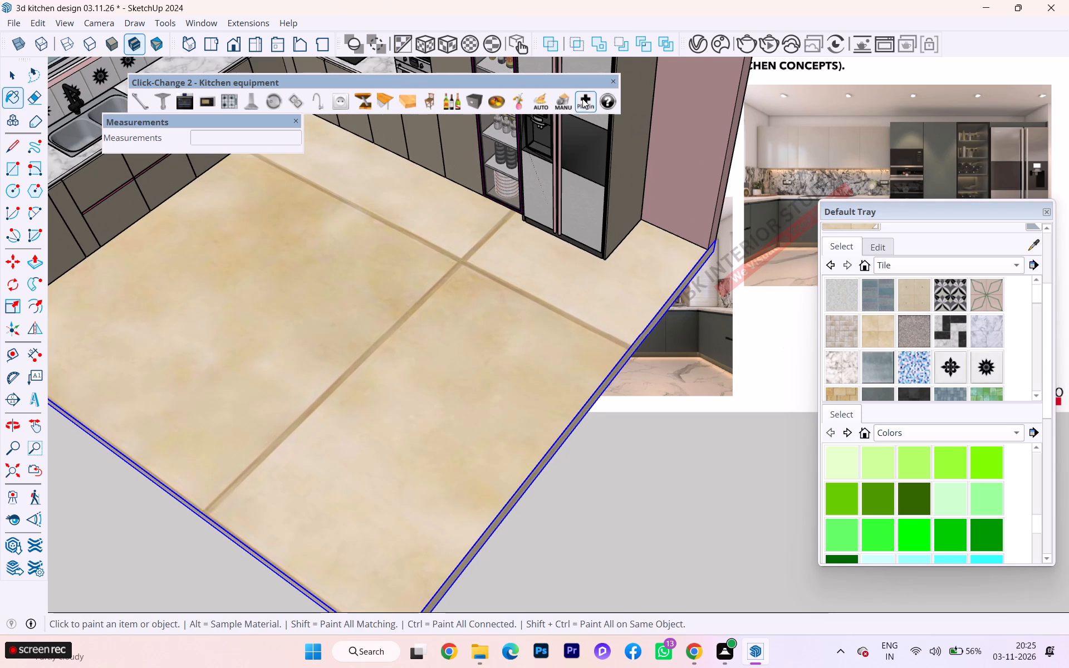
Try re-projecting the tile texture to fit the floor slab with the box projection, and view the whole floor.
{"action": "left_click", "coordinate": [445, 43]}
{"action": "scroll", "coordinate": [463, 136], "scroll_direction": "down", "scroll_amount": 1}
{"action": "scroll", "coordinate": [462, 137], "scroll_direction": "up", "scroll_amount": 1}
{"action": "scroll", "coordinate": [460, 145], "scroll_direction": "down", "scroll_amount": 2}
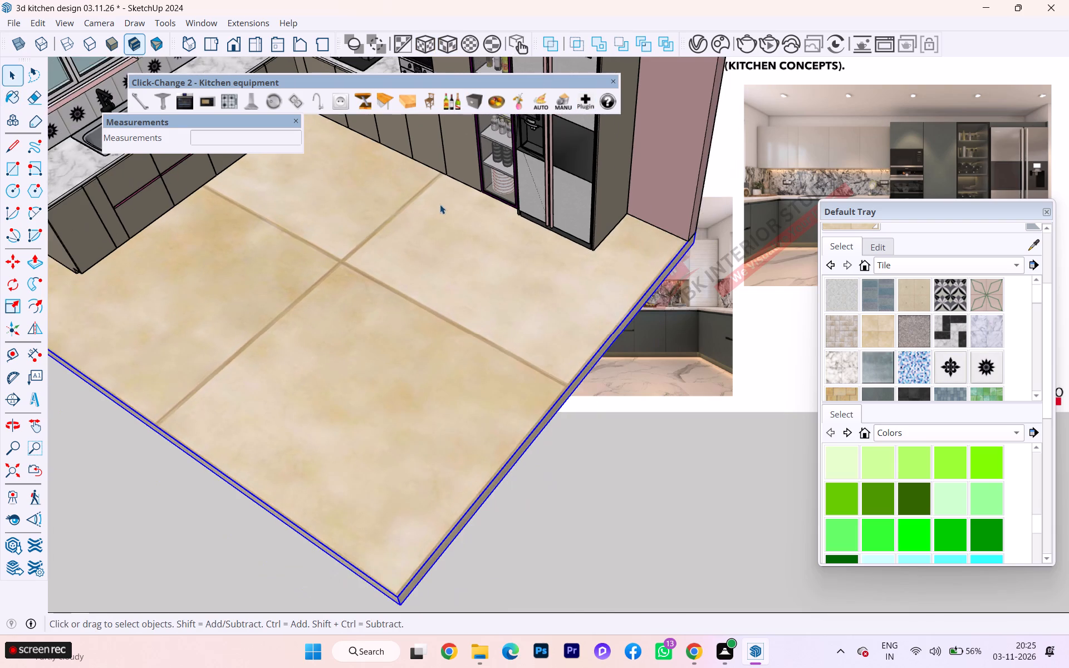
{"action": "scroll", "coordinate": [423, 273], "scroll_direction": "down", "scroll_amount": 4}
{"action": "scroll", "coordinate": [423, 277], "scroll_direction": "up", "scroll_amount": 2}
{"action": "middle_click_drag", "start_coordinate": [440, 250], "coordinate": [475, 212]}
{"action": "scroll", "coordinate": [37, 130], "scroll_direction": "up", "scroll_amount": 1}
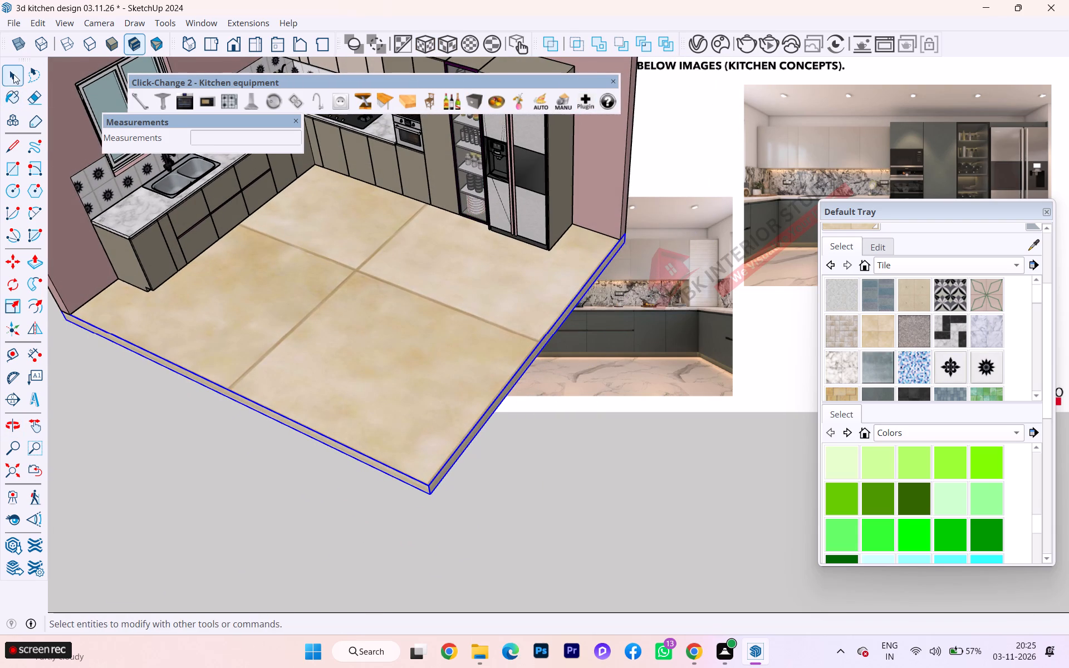
Deselect the slab and examine the re-projected tile joints and the slab's edges up close from several angles.
{"action": "left_click", "coordinate": [184, 385]}
{"action": "scroll", "coordinate": [420, 389], "scroll_direction": "up", "scroll_amount": 2}
{"action": "scroll", "coordinate": [423, 389], "scroll_direction": "down", "scroll_amount": 3}
{"action": "scroll", "coordinate": [426, 389], "scroll_direction": "up", "scroll_amount": 7}
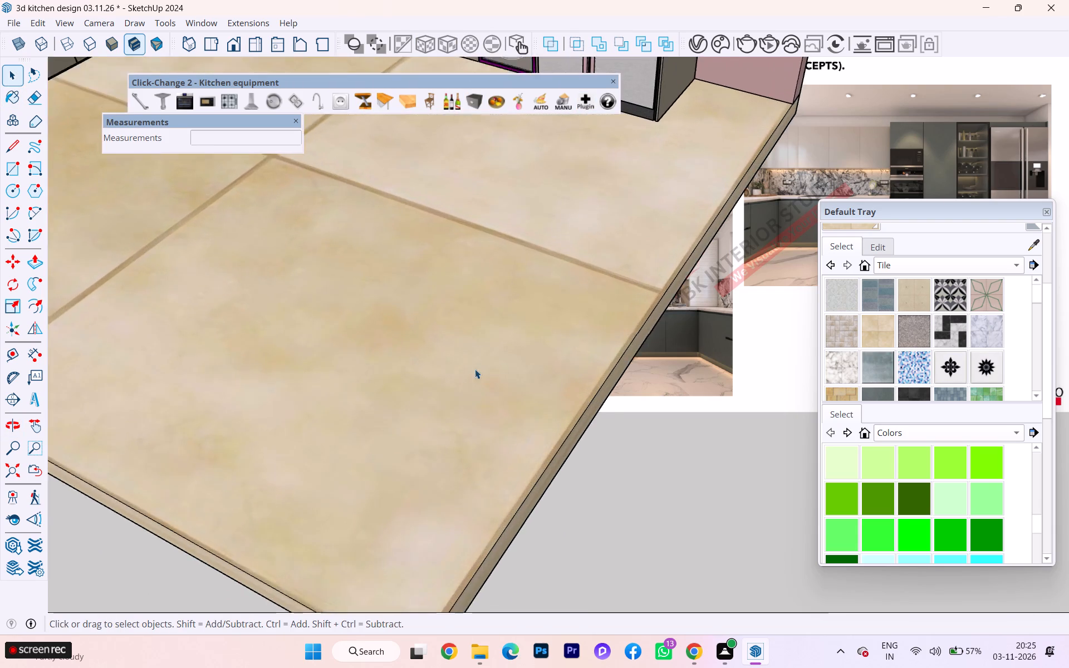
{"action": "scroll", "coordinate": [475, 369], "scroll_direction": "up", "scroll_amount": 2}
{"action": "scroll", "coordinate": [555, 365], "scroll_direction": "down", "scroll_amount": 2}
{"action": "middle_click_drag", "start_coordinate": [553, 366], "coordinate": [519, 224]}
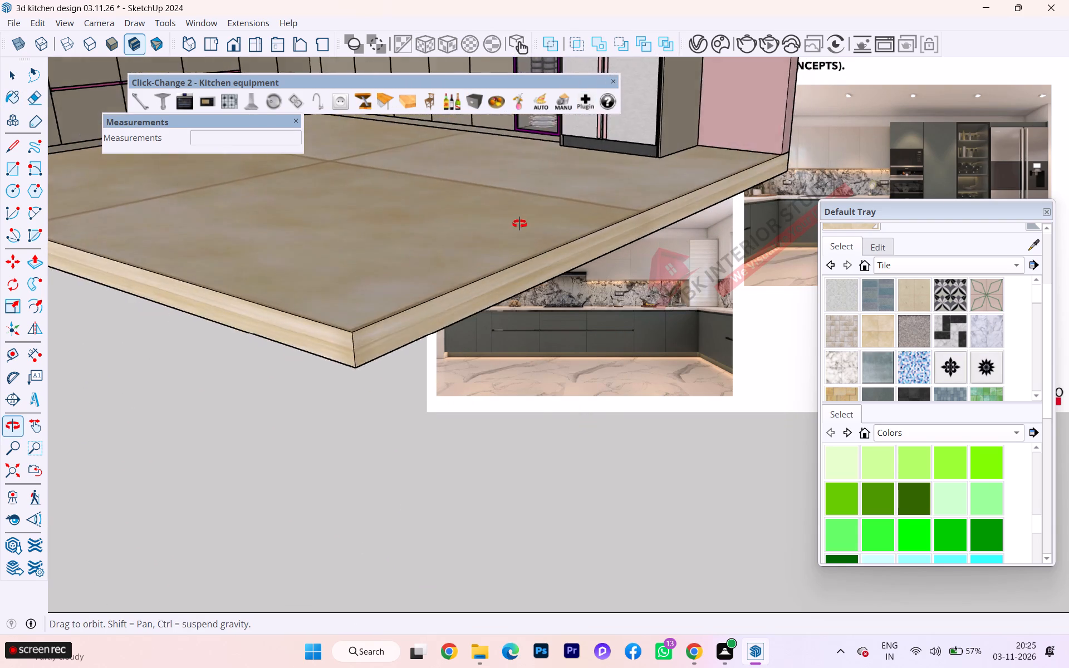
{"action": "middle_click_drag", "start_coordinate": [519, 224], "coordinate": [522, 384]}
{"action": "scroll", "coordinate": [522, 384], "scroll_direction": "up", "scroll_amount": 1}
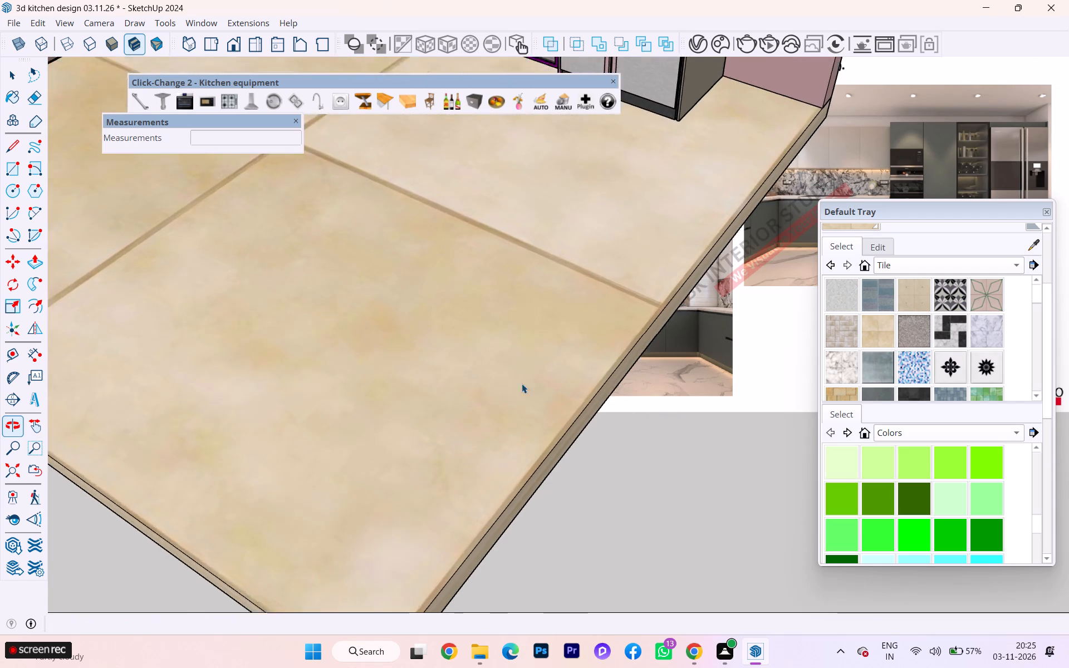
{"action": "scroll", "coordinate": [522, 384], "scroll_direction": "up", "scroll_amount": 1}
{"action": "scroll", "coordinate": [533, 378], "scroll_direction": "down", "scroll_amount": 7}
{"action": "scroll", "coordinate": [533, 377], "scroll_direction": "up", "scroll_amount": 2}
{"action": "scroll", "coordinate": [534, 377], "scroll_direction": "down", "scroll_amount": 4}
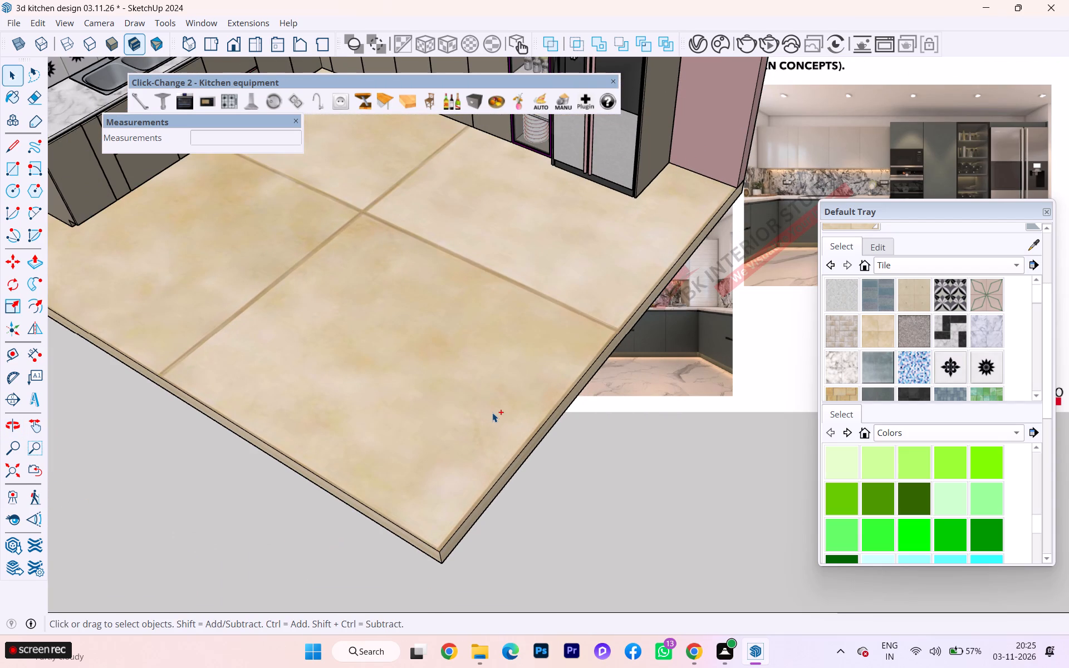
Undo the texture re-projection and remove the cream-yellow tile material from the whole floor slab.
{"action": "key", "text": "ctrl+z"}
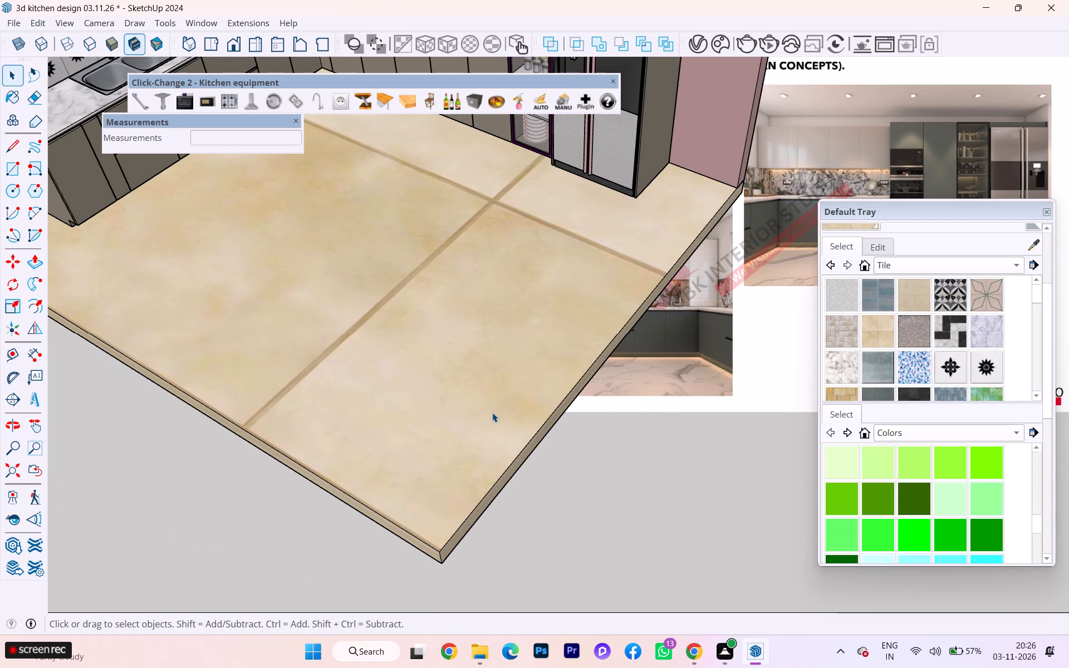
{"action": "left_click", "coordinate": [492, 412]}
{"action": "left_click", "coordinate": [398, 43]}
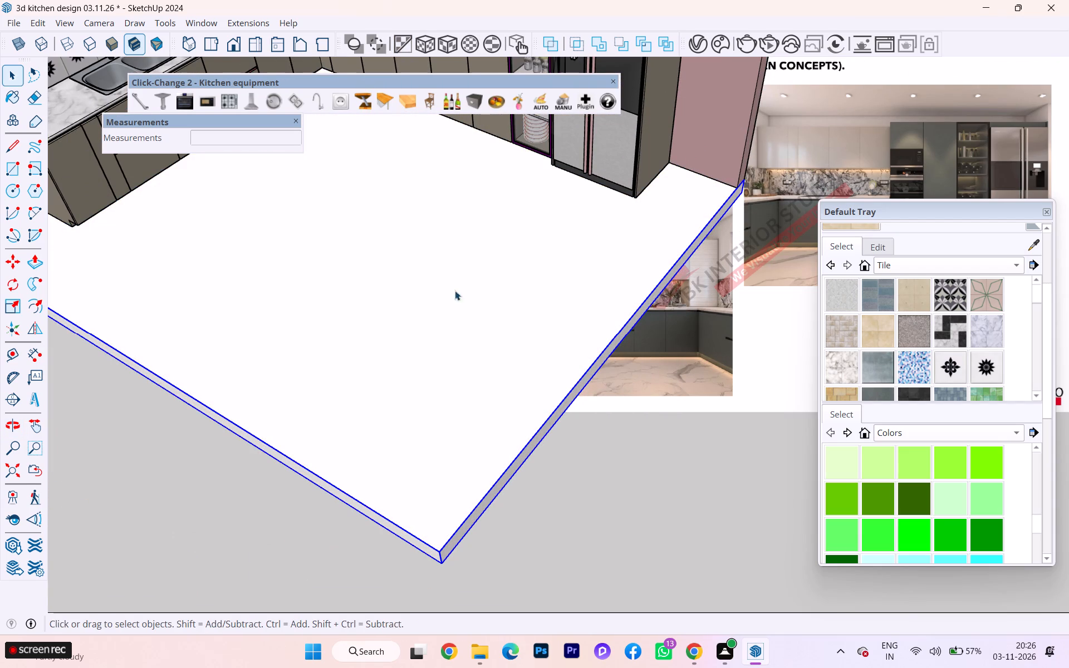
Open the floor slab for editing and select its top face.
{"action": "double_click", "coordinate": [483, 399]}
{"action": "left_click", "coordinate": [483, 399]}
{"action": "left_click", "coordinate": [476, 397]}
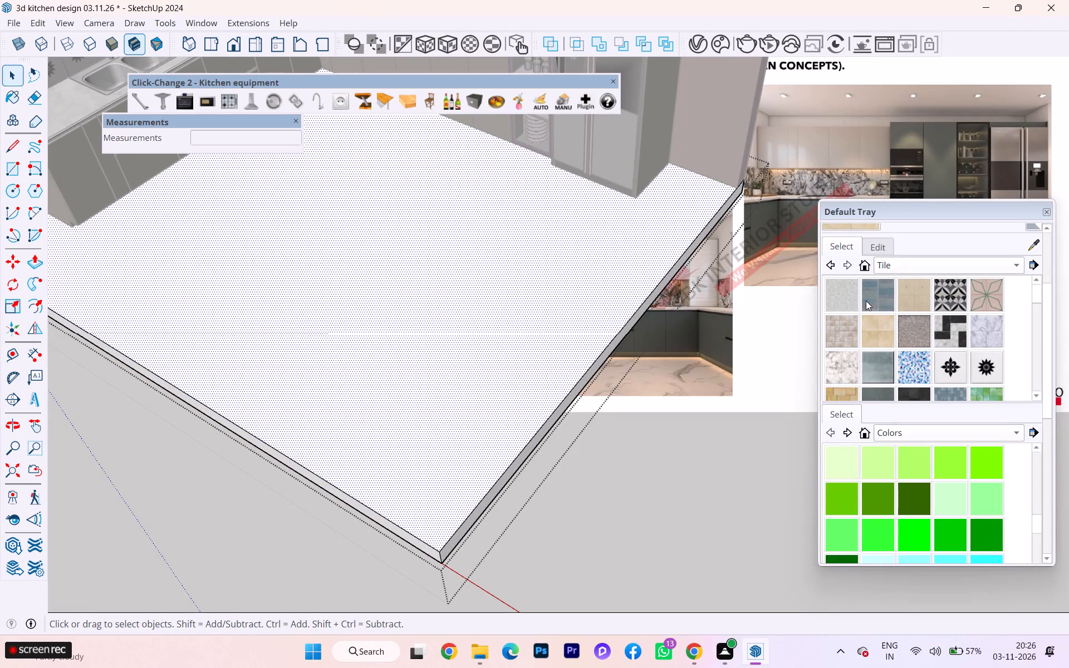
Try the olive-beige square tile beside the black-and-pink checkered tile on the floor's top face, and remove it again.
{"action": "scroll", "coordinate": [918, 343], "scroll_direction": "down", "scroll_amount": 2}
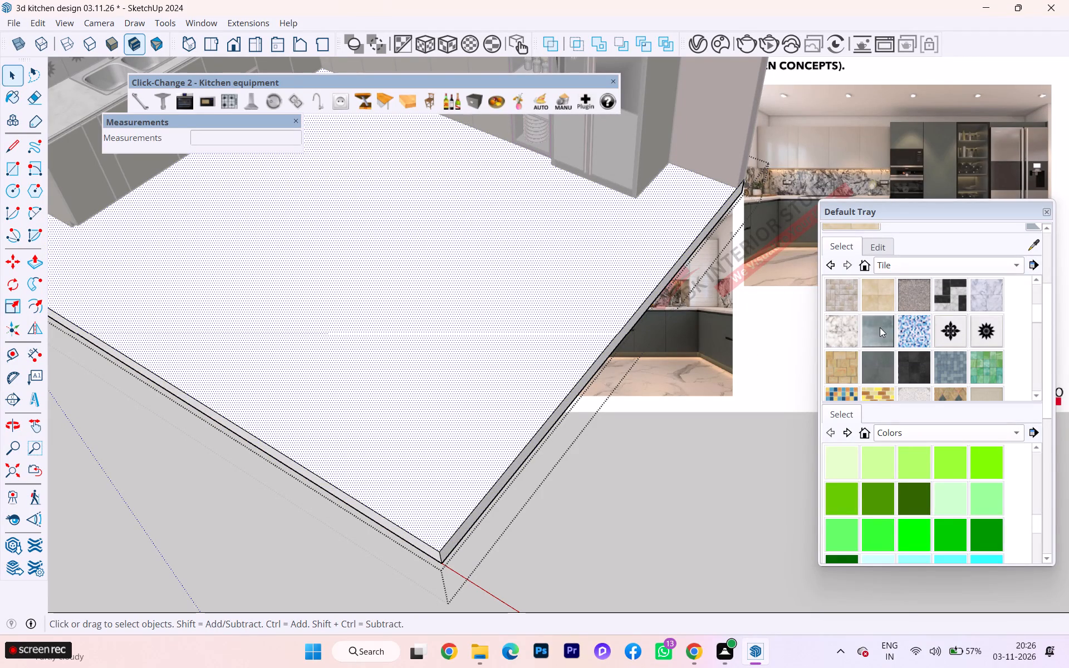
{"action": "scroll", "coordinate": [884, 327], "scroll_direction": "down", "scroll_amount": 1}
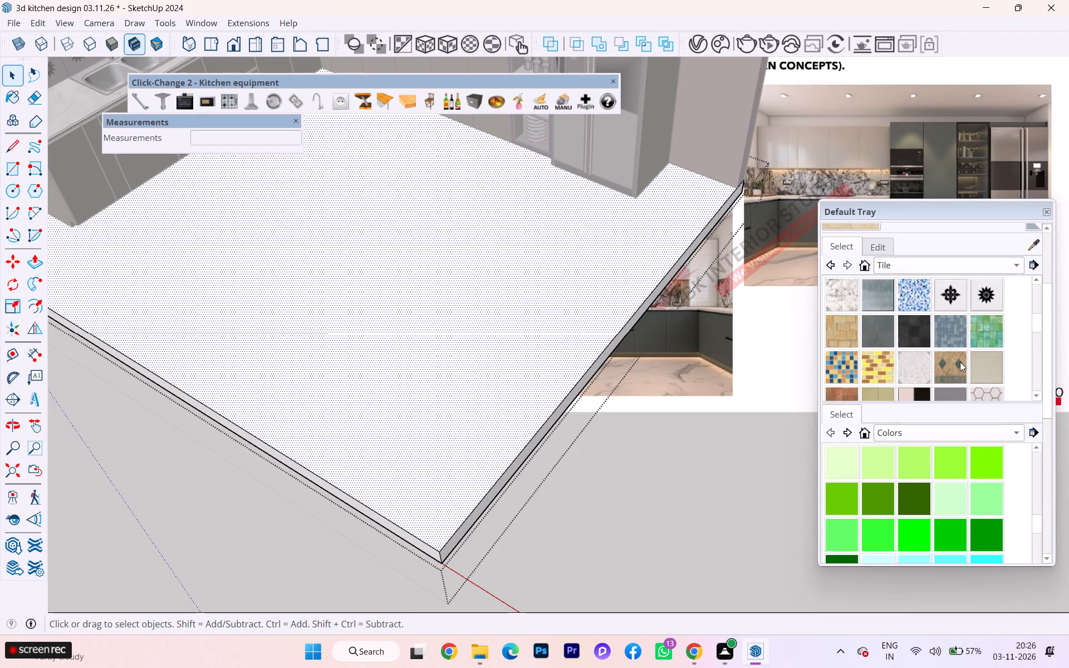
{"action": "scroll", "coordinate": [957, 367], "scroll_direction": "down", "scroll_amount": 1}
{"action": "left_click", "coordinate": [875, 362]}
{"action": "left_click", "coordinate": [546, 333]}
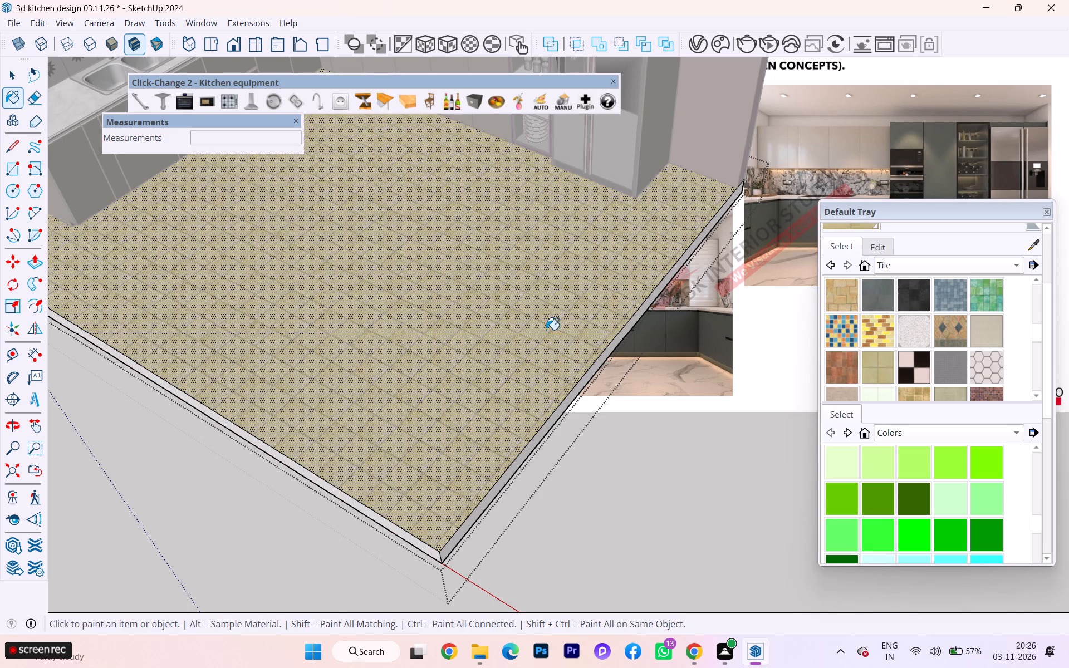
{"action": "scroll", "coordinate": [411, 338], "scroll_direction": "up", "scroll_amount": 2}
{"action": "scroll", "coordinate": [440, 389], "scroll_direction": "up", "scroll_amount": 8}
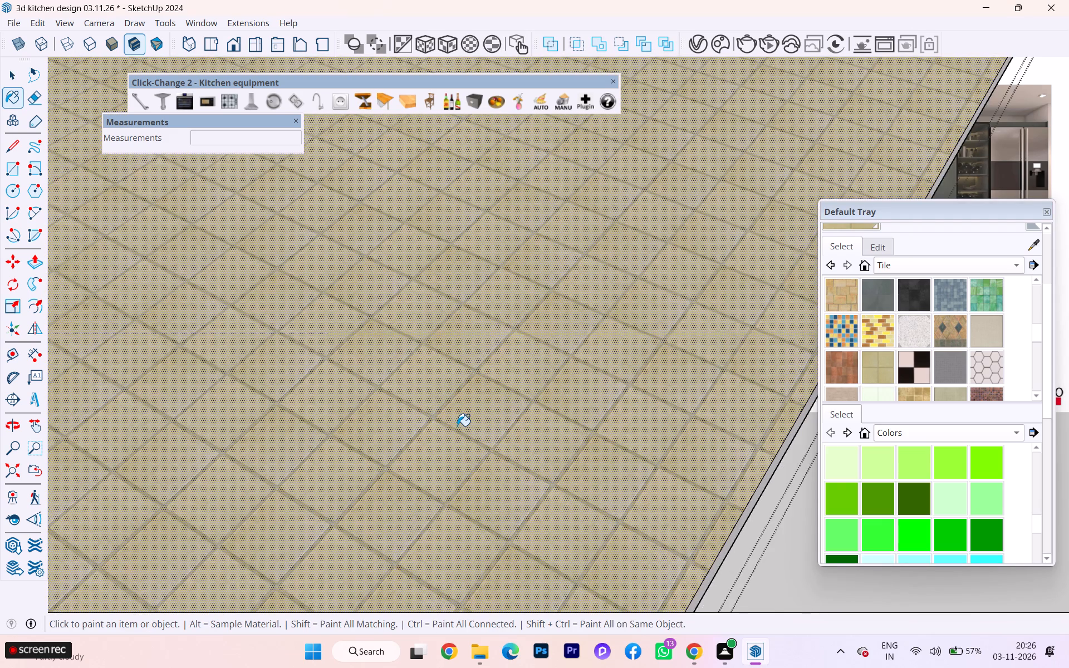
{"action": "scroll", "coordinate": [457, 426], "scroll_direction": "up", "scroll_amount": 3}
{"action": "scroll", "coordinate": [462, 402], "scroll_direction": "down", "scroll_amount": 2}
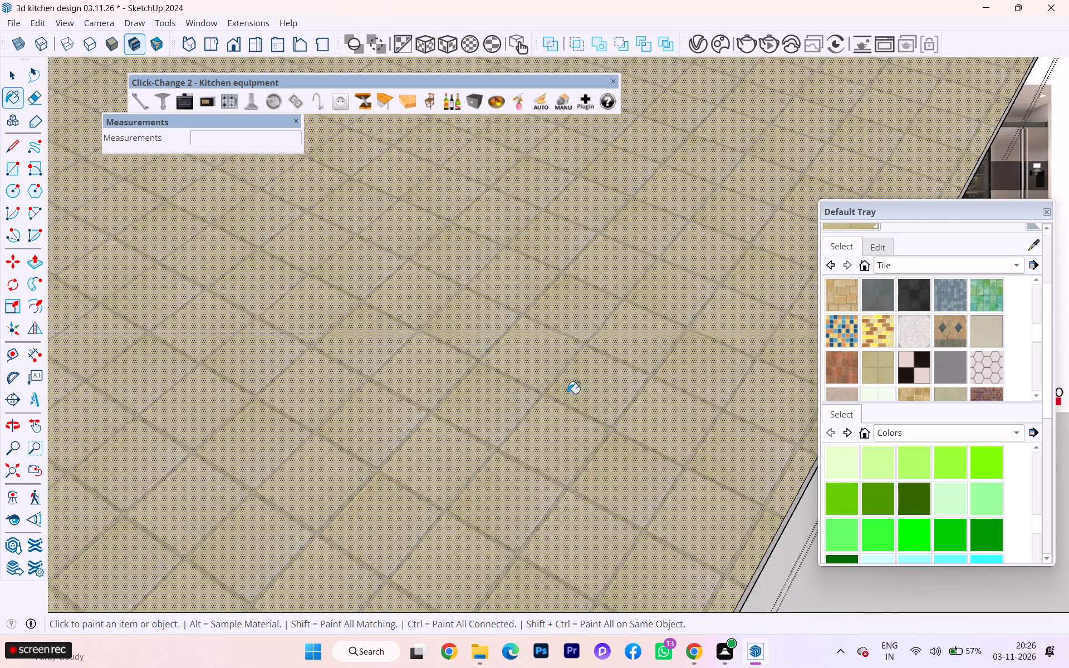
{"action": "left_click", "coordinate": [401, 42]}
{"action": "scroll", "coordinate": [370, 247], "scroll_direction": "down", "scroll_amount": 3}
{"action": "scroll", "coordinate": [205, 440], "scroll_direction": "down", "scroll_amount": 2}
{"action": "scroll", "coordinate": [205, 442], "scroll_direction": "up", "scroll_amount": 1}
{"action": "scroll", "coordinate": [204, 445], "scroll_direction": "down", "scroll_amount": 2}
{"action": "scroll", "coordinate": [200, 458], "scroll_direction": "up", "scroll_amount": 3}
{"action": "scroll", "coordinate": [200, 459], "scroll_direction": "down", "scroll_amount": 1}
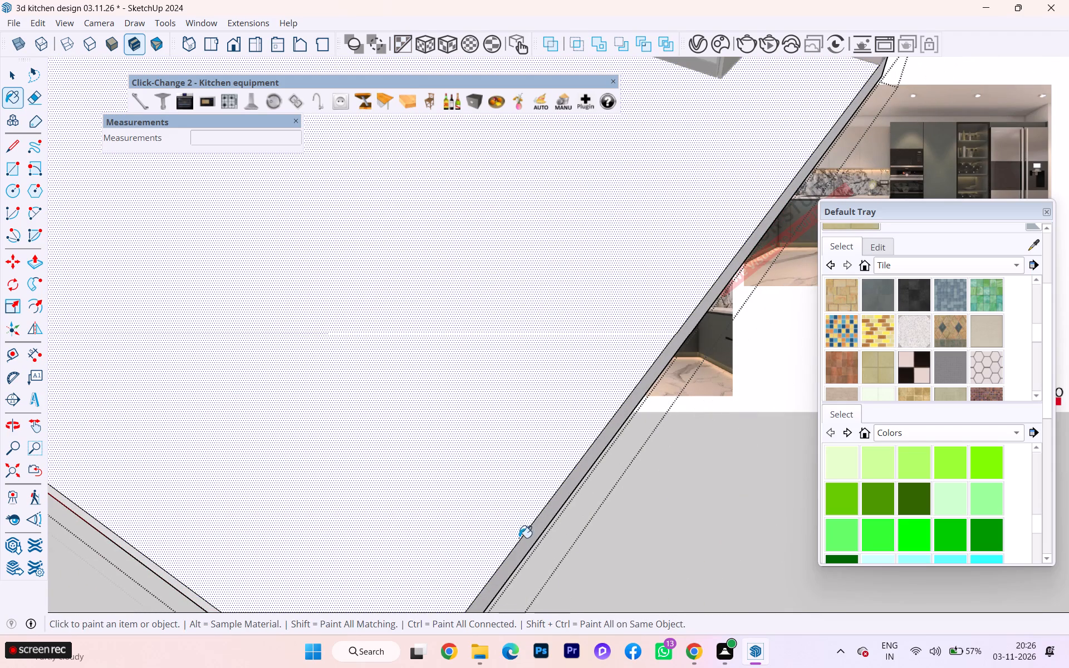
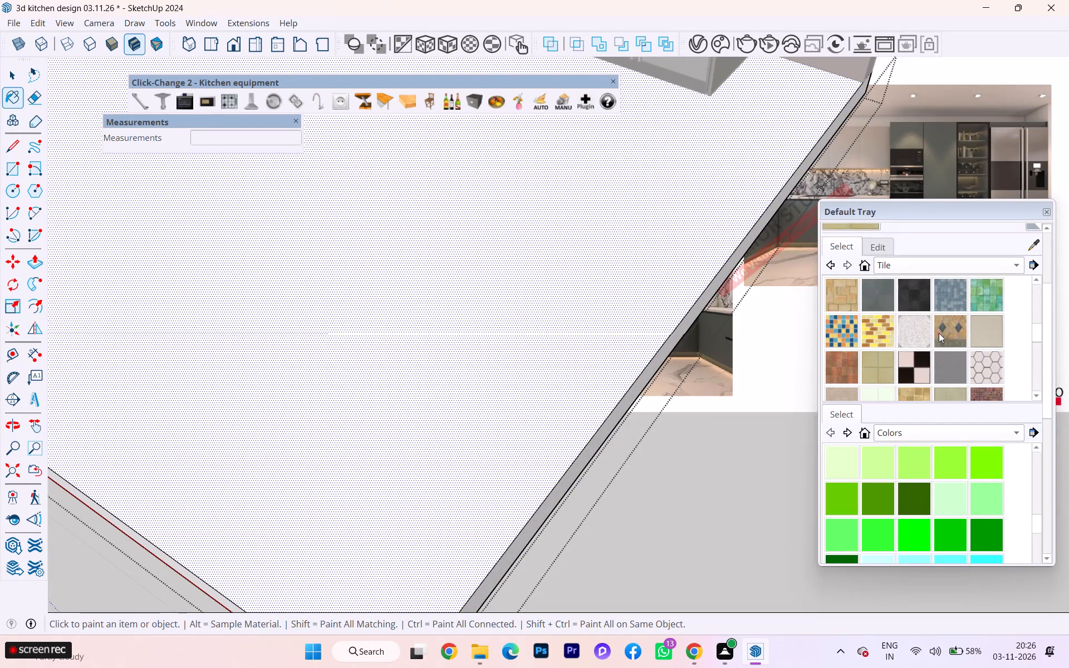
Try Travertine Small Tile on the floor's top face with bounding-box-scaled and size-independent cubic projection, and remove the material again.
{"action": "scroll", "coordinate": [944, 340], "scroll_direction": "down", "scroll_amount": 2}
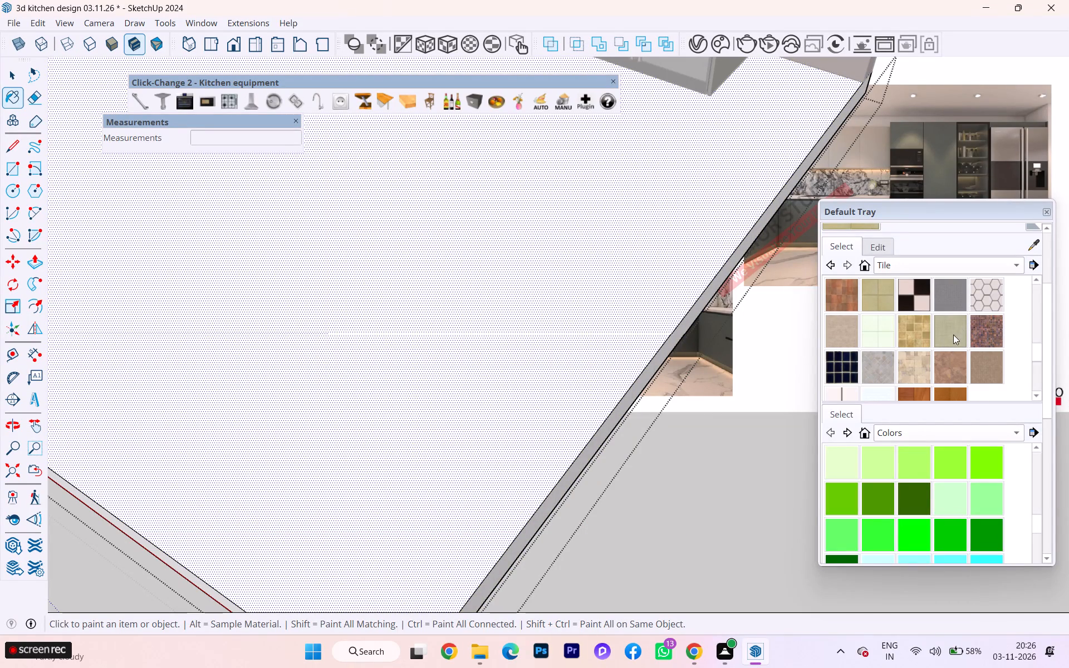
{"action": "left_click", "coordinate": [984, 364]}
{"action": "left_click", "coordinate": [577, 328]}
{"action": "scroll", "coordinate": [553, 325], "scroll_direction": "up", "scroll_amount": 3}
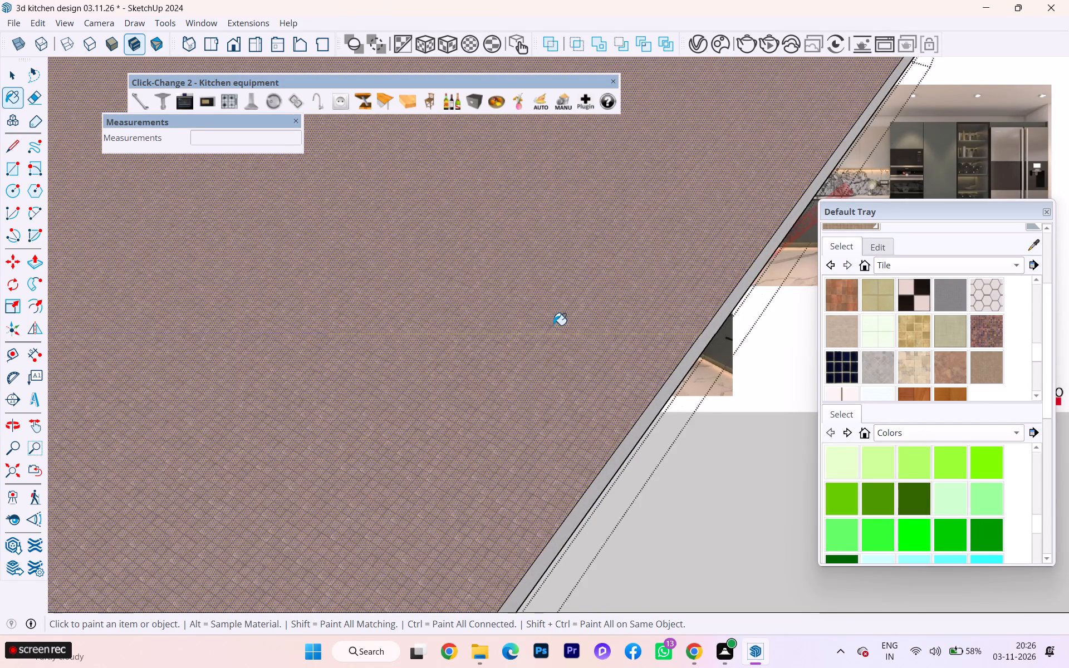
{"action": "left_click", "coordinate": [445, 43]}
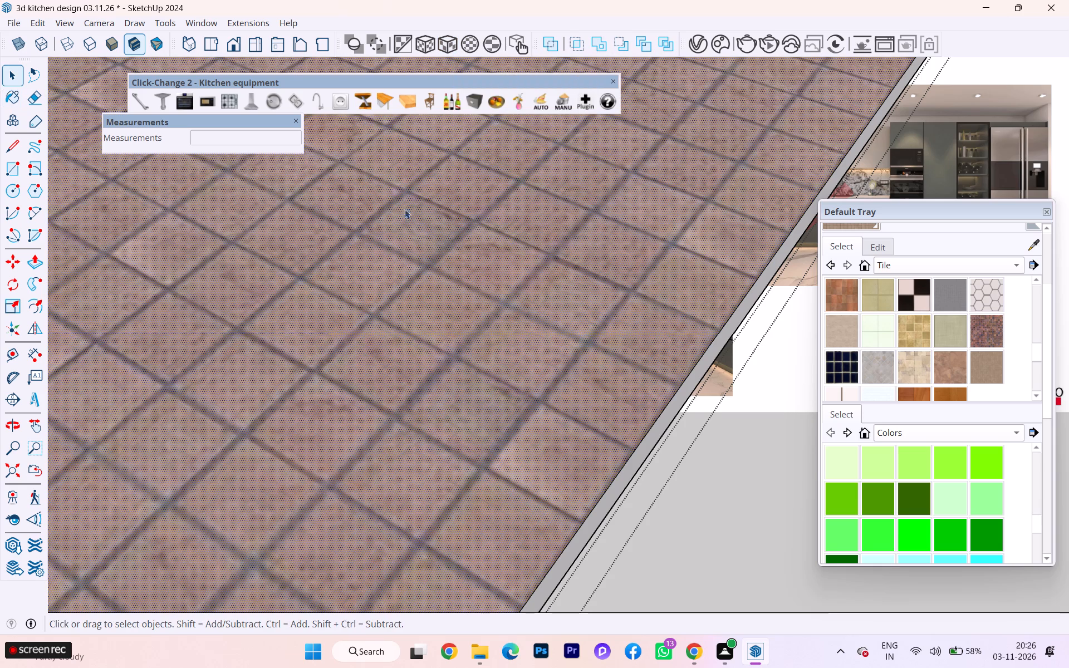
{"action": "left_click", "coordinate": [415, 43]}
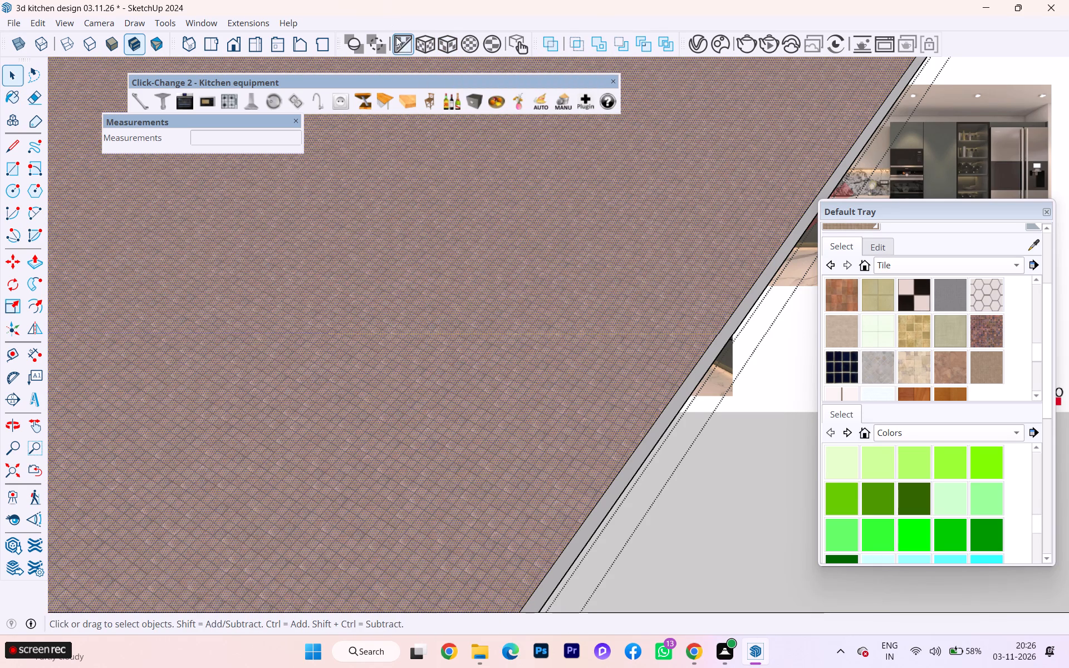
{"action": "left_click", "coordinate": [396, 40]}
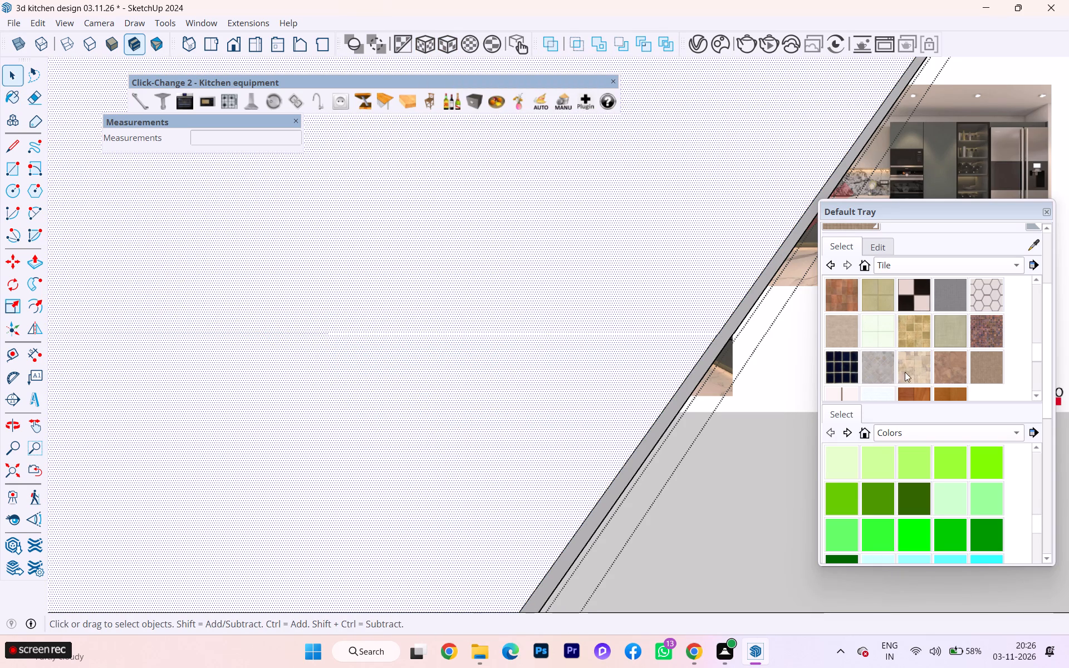
Look through the whole tile material collection for another beige floor finish.
{"action": "scroll", "coordinate": [916, 384], "scroll_direction": "down", "scroll_amount": 3}
{"action": "scroll", "coordinate": [921, 296], "scroll_direction": "up", "scroll_amount": 5}
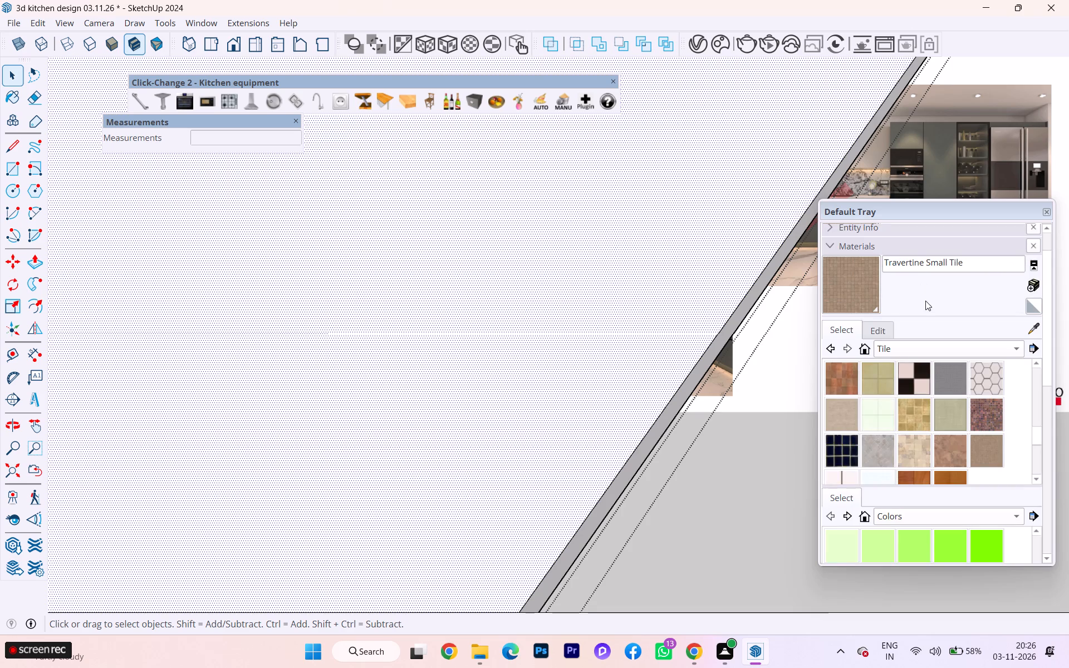
{"action": "scroll", "coordinate": [906, 379], "scroll_direction": "up", "scroll_amount": 5}
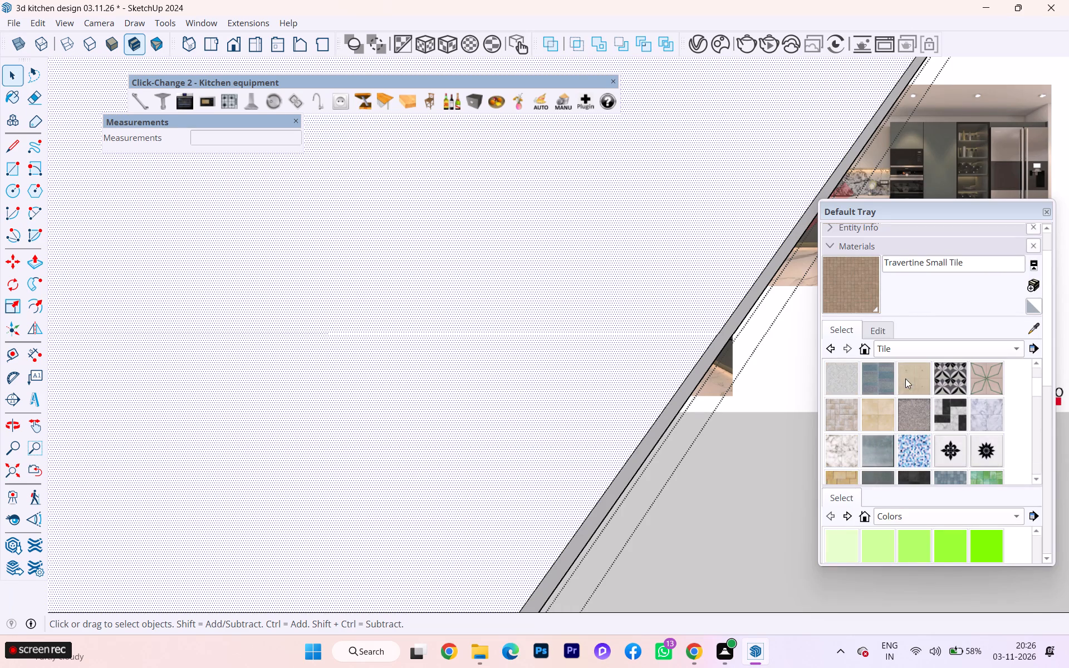
{"action": "scroll", "coordinate": [987, 405], "scroll_direction": "up", "scroll_amount": 2}
{"action": "scroll", "coordinate": [857, 429], "scroll_direction": "down", "scroll_amount": 3}
{"action": "scroll", "coordinate": [932, 451], "scroll_direction": "down", "scroll_amount": 1}
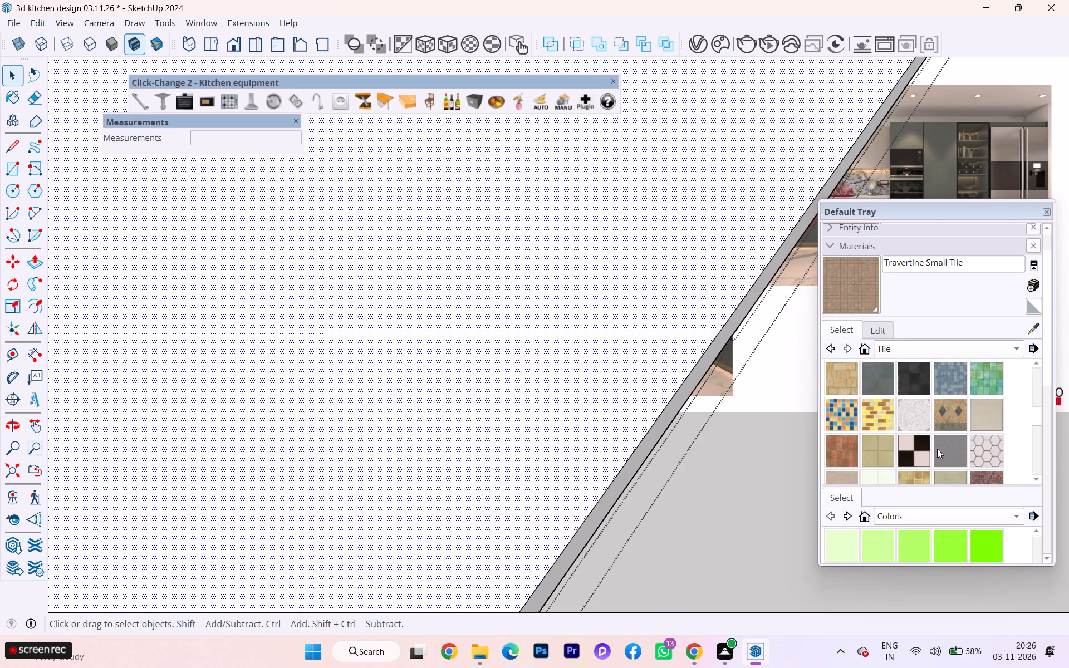
{"action": "scroll", "coordinate": [943, 444], "scroll_direction": "down", "scroll_amount": 1}
{"action": "scroll", "coordinate": [882, 439], "scroll_direction": "down", "scroll_amount": 1}
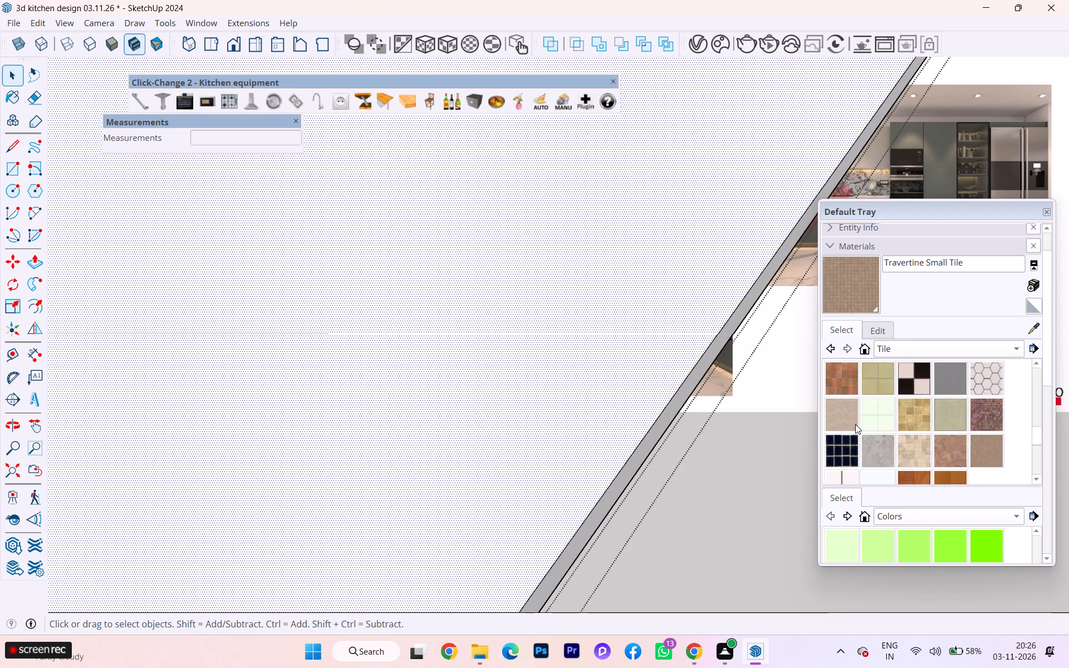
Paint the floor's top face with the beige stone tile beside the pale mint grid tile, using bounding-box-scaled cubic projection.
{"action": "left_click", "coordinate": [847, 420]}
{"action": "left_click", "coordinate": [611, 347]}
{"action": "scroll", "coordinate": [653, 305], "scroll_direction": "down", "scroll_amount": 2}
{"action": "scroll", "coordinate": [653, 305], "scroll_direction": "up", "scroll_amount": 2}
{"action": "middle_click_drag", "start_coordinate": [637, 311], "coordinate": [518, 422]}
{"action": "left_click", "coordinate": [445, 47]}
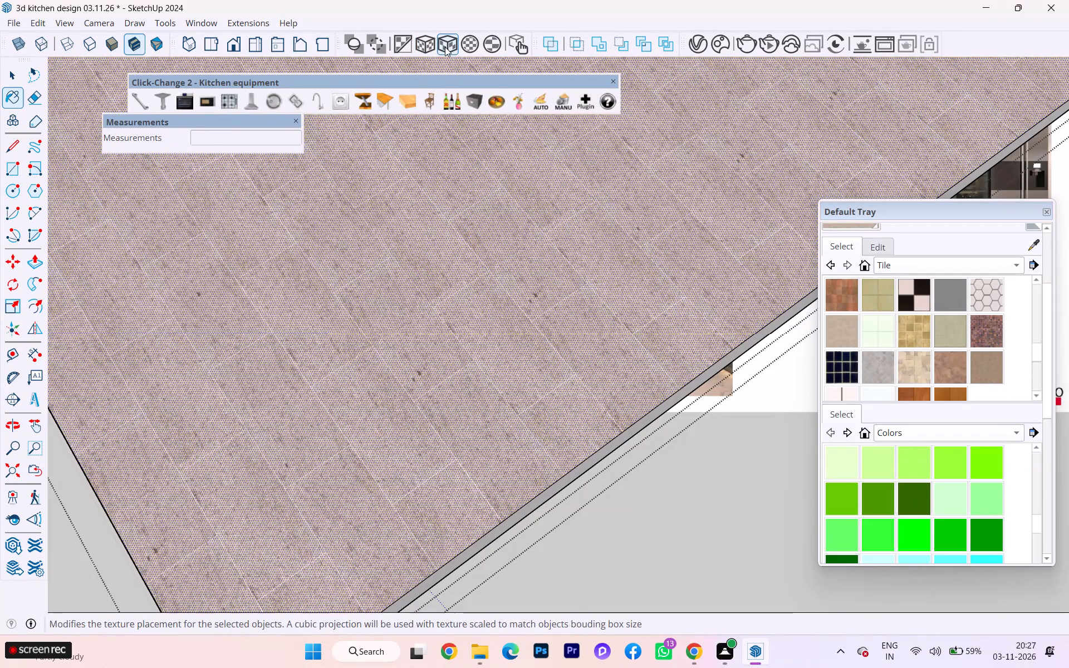
Deselect the floor and examine the beige stone tile's scale and joints against the cabinets from several angles.
{"action": "scroll", "coordinate": [414, 220], "scroll_direction": "down", "scroll_amount": 1}
{"action": "middle_click_drag", "start_coordinate": [506, 188], "coordinate": [787, 81]}
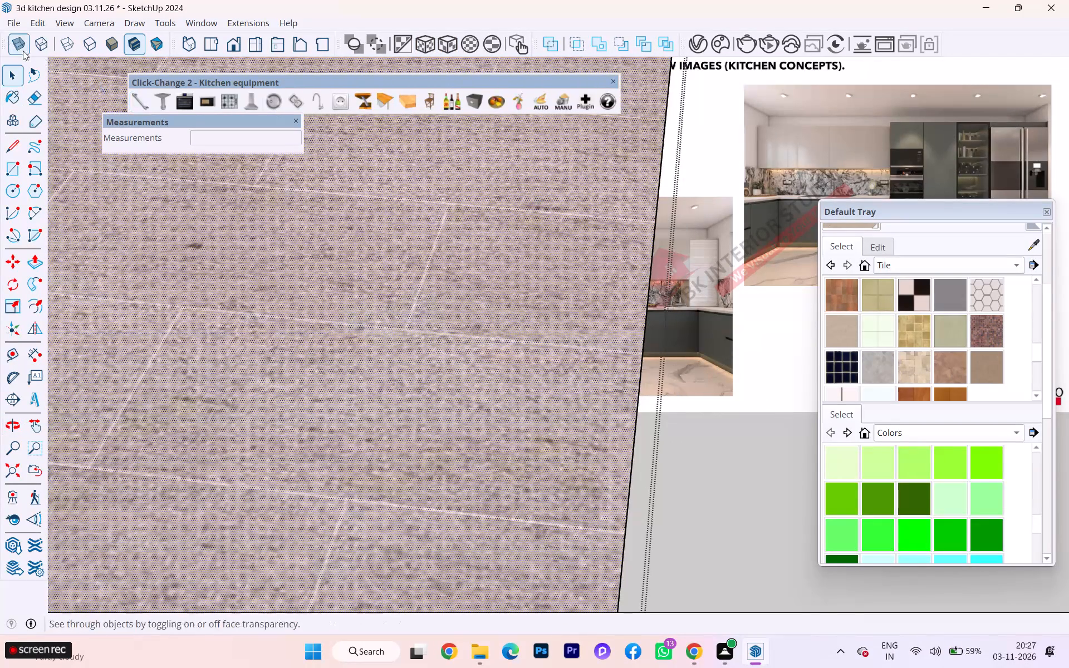
{"action": "left_click", "coordinate": [7, 75]}
{"action": "left_click", "coordinate": [697, 469]}
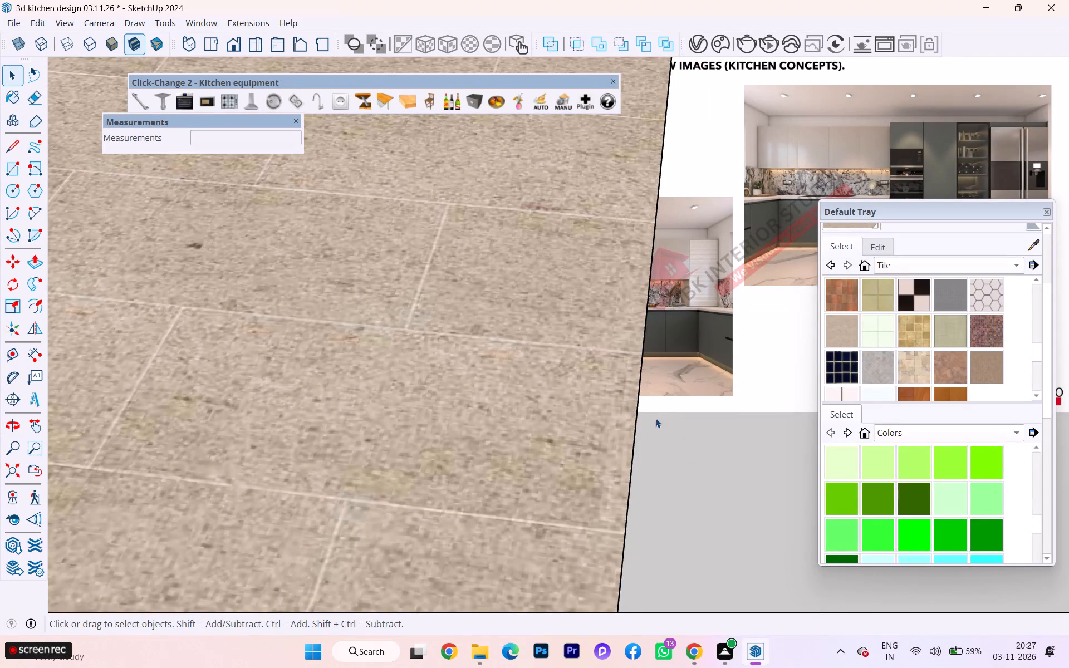
{"action": "scroll", "coordinate": [646, 402], "scroll_direction": "down", "scroll_amount": 1}
{"action": "middle_click_drag", "start_coordinate": [640, 393], "coordinate": [498, 233]}
{"action": "scroll", "coordinate": [514, 335], "scroll_direction": "down", "scroll_amount": 3}
{"action": "scroll", "coordinate": [488, 390], "scroll_direction": "up", "scroll_amount": 3}
{"action": "scroll", "coordinate": [471, 415], "scroll_direction": "down", "scroll_amount": 2}
{"action": "middle_click_drag", "start_coordinate": [452, 440], "coordinate": [437, 637]}
{"action": "scroll", "coordinate": [452, 440], "scroll_direction": "down", "scroll_amount": 1}
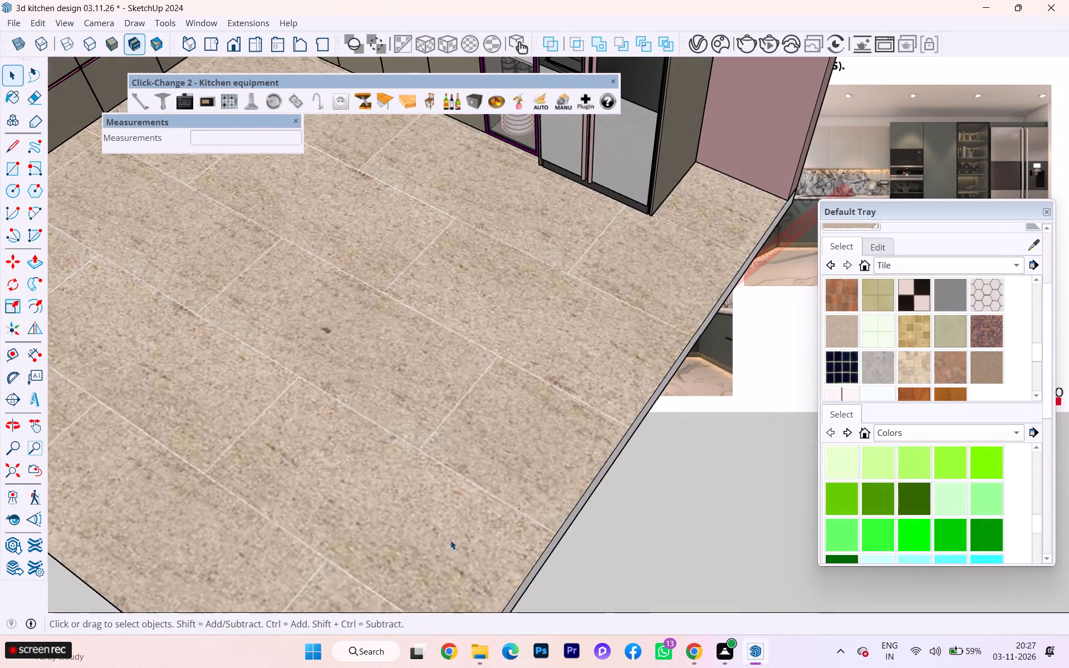
{"action": "scroll", "coordinate": [460, 467], "scroll_direction": "down", "scroll_amount": 3}
{"action": "scroll", "coordinate": [460, 467], "scroll_direction": "up", "scroll_amount": 1}
{"action": "scroll", "coordinate": [435, 458], "scroll_direction": "down", "scroll_amount": 1}
{"action": "scroll", "coordinate": [433, 457], "scroll_direction": "up", "scroll_amount": 2}
{"action": "scroll", "coordinate": [427, 454], "scroll_direction": "down", "scroll_amount": 3}
{"action": "middle_click_drag", "start_coordinate": [397, 414], "coordinate": [561, 340]}
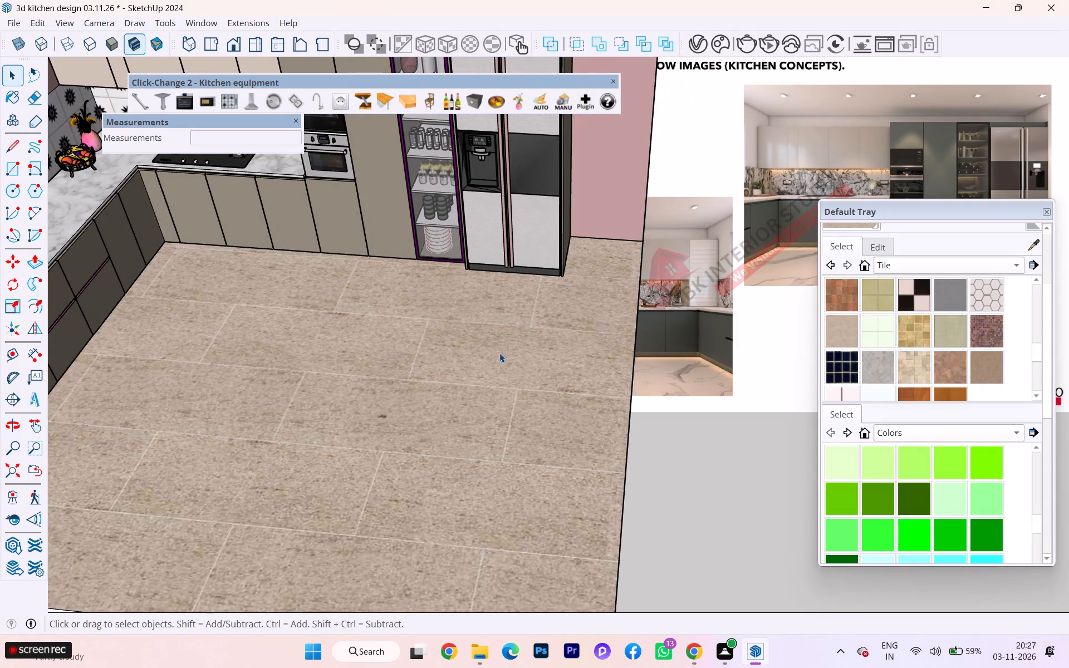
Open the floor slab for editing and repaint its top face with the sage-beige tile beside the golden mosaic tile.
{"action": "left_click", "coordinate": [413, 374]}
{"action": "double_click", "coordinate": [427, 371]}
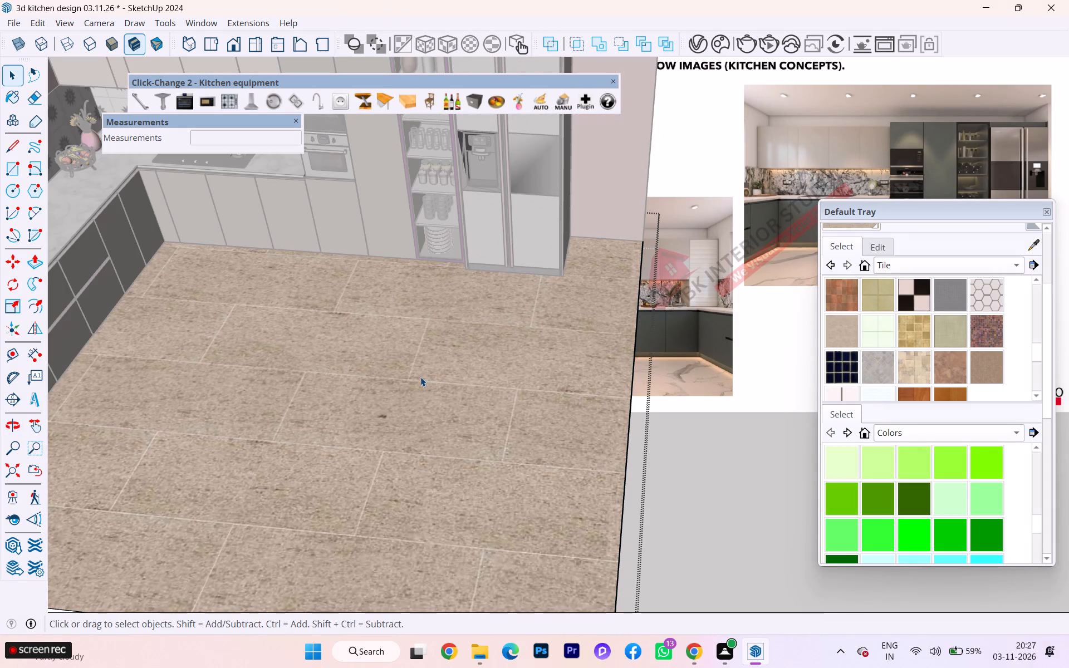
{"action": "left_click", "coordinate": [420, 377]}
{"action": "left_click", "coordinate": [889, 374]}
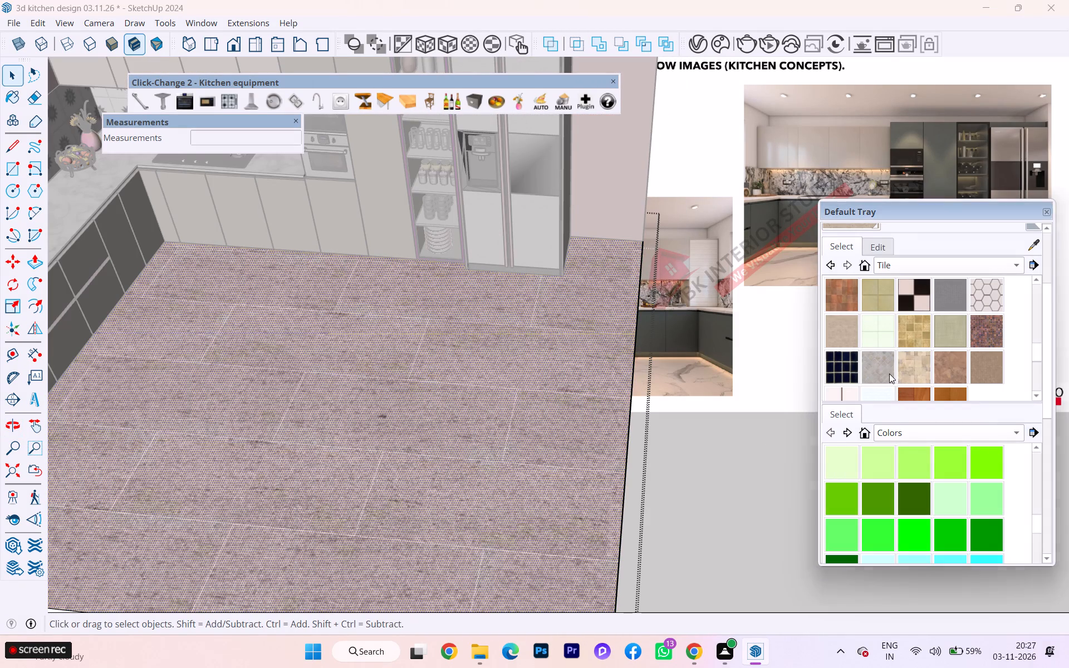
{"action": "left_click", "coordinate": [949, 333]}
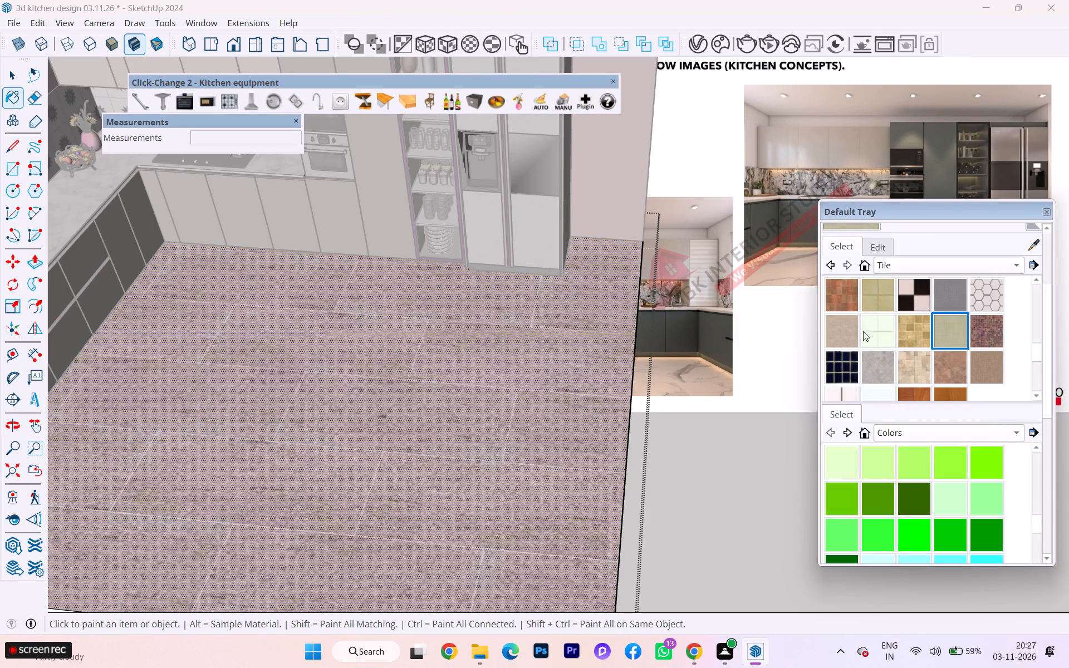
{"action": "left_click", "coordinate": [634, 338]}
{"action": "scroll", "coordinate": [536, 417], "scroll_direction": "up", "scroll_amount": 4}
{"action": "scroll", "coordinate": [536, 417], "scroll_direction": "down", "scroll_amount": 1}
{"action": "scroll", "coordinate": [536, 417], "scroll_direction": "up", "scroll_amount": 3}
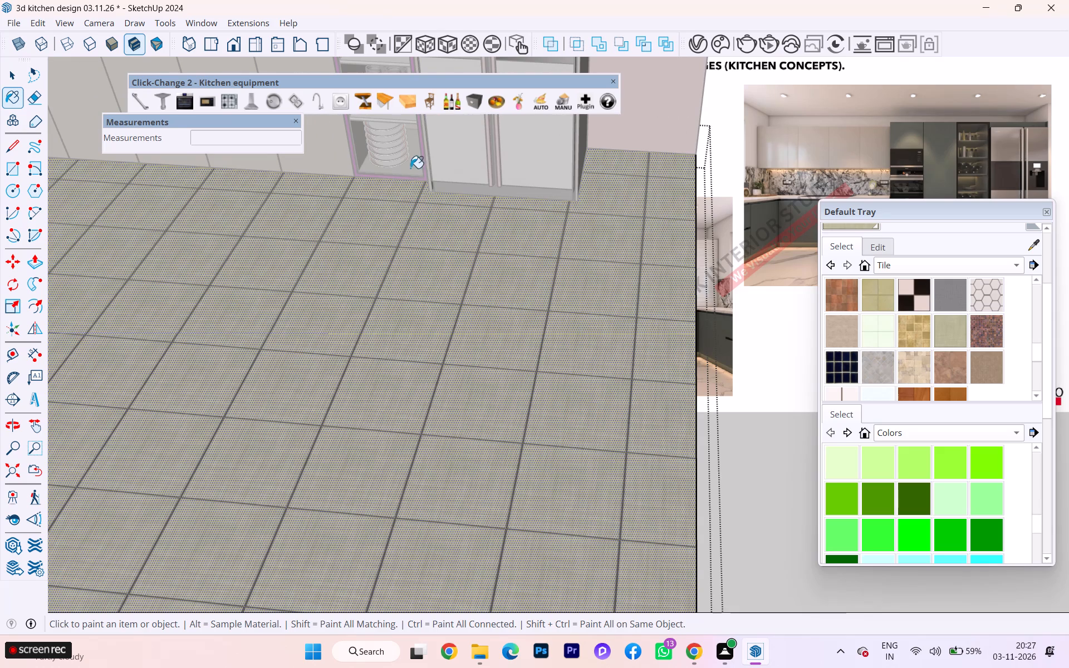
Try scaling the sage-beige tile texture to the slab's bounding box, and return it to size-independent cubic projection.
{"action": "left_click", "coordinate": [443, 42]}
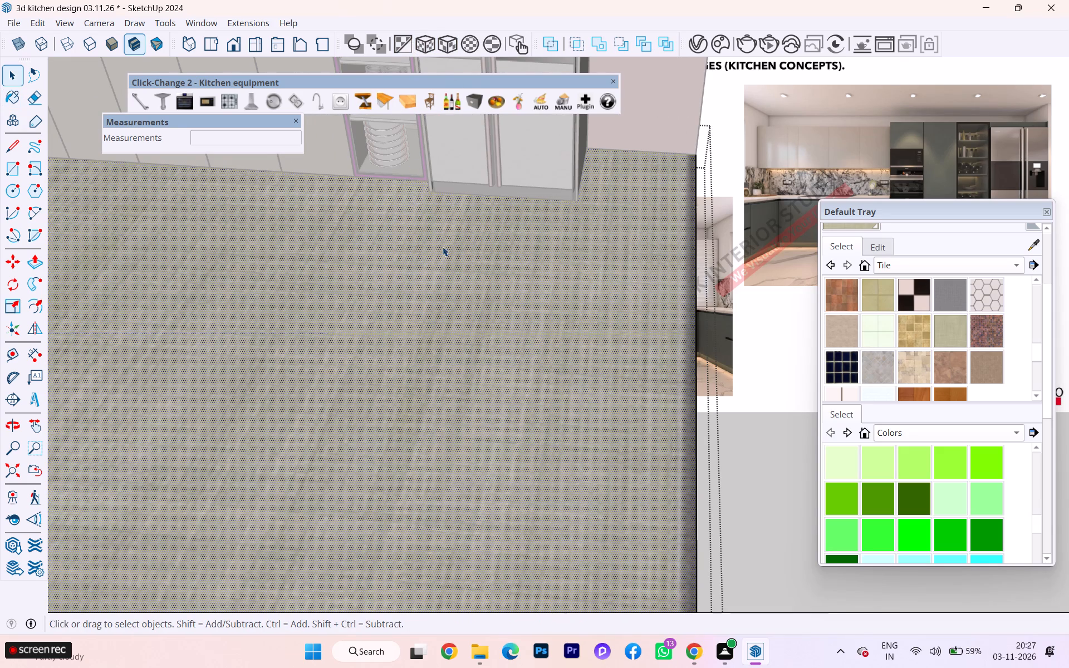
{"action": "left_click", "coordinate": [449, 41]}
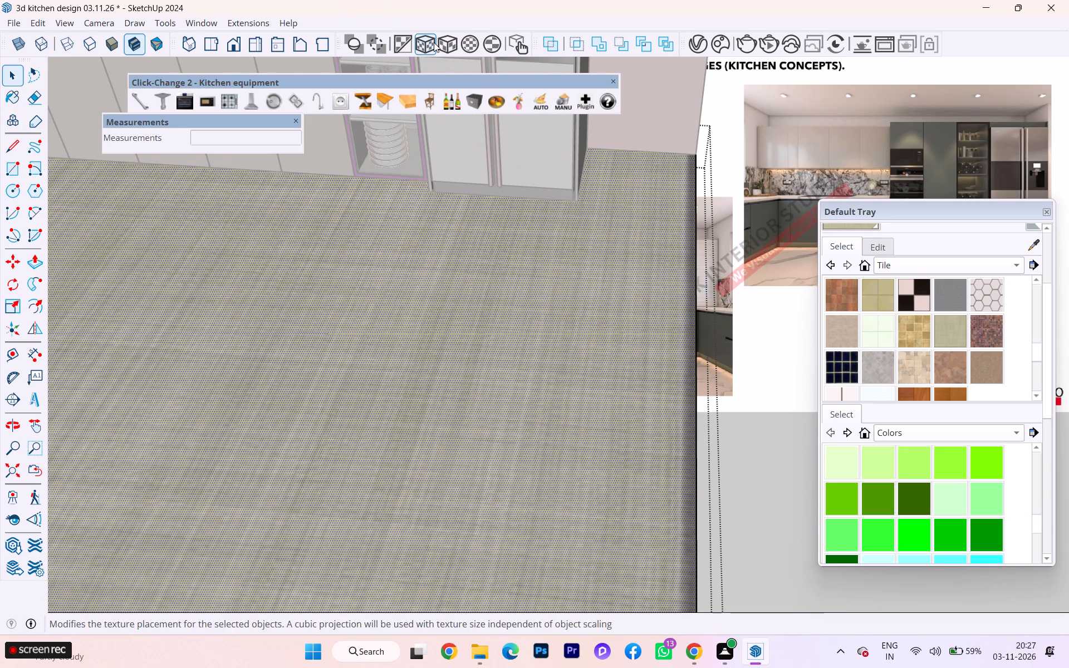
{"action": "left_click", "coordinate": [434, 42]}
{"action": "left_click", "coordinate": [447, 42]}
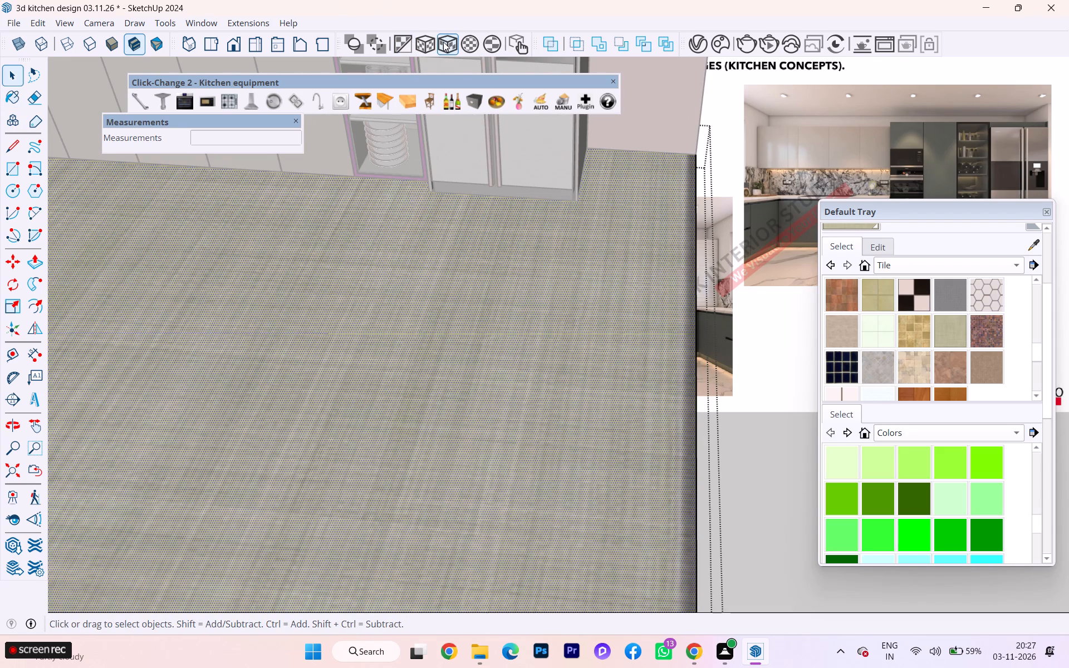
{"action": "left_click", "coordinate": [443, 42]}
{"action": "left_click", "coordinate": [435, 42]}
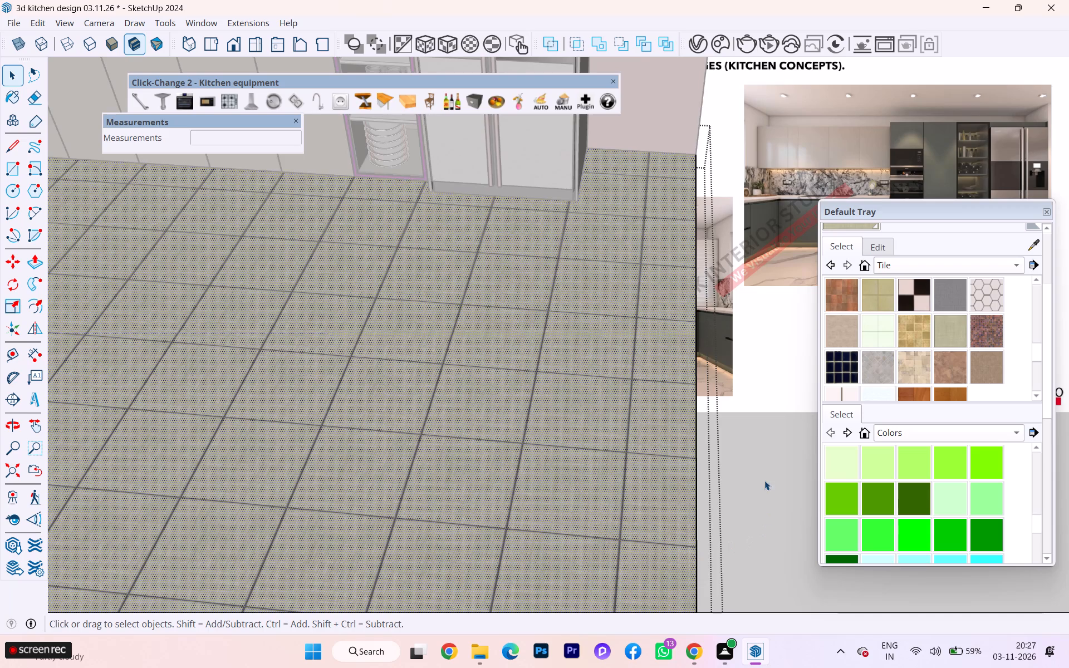
Leave the slab's editing mode and examine the sage-beige tiled floor with the cabinets from several angles.
{"action": "left_click", "coordinate": [764, 480]}
{"action": "middle_click_drag", "start_coordinate": [728, 461], "coordinate": [449, 645]}
{"action": "scroll", "coordinate": [485, 325], "scroll_direction": "down", "scroll_amount": 4}
{"action": "scroll", "coordinate": [710, 366], "scroll_direction": "up", "scroll_amount": 2}
{"action": "scroll", "coordinate": [715, 381], "scroll_direction": "down", "scroll_amount": 2}
{"action": "scroll", "coordinate": [716, 384], "scroll_direction": "up", "scroll_amount": 1}
{"action": "middle_click_drag", "start_coordinate": [431, 398], "coordinate": [747, 222]}
{"action": "scroll", "coordinate": [431, 398], "scroll_direction": "down", "scroll_amount": 1}
{"action": "scroll", "coordinate": [365, 183], "scroll_direction": "down", "scroll_amount": 4}
{"action": "scroll", "coordinate": [365, 183], "scroll_direction": "up", "scroll_amount": 1}
{"action": "scroll", "coordinate": [364, 191], "scroll_direction": "down", "scroll_amount": 1}
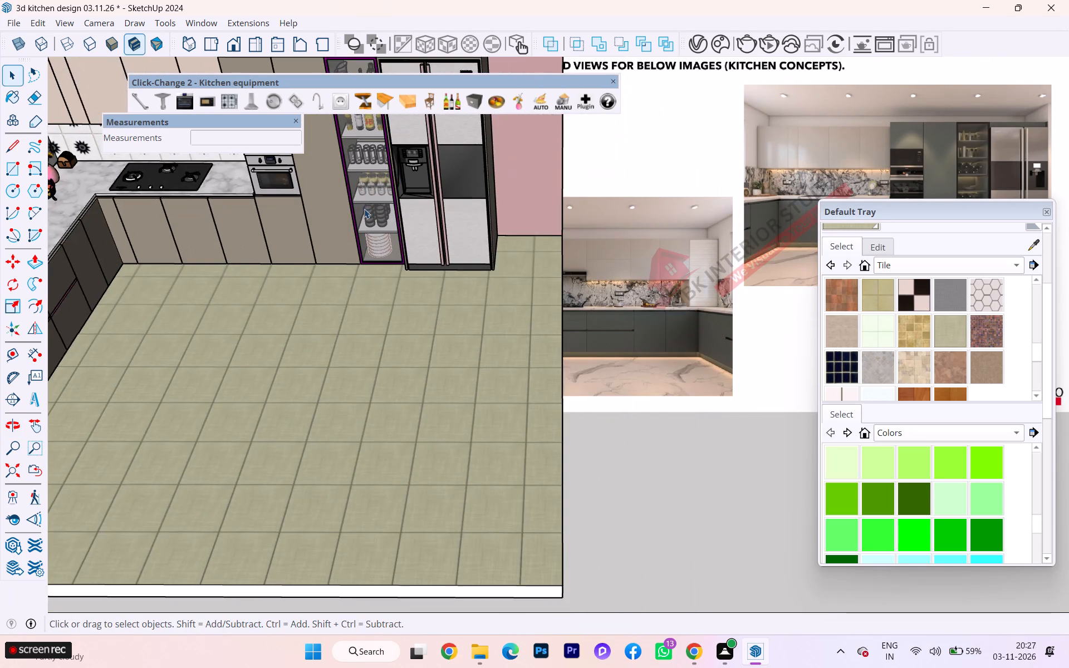
{"action": "scroll", "coordinate": [364, 209], "scroll_direction": "down", "scroll_amount": 1}
{"action": "middle_click_drag", "start_coordinate": [364, 212], "coordinate": [315, 205]}
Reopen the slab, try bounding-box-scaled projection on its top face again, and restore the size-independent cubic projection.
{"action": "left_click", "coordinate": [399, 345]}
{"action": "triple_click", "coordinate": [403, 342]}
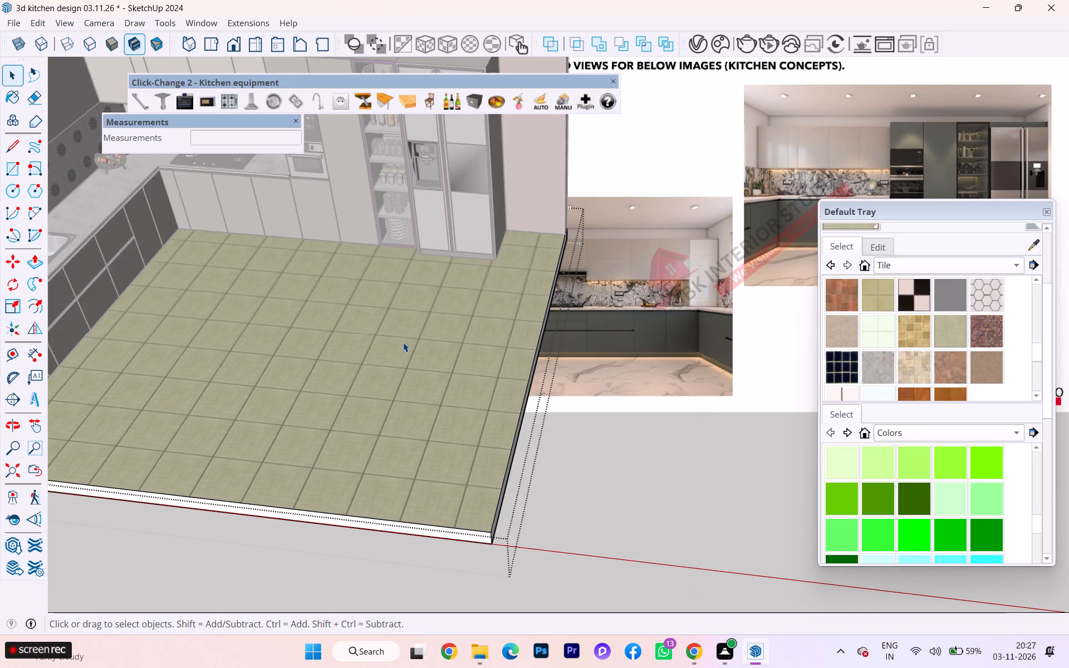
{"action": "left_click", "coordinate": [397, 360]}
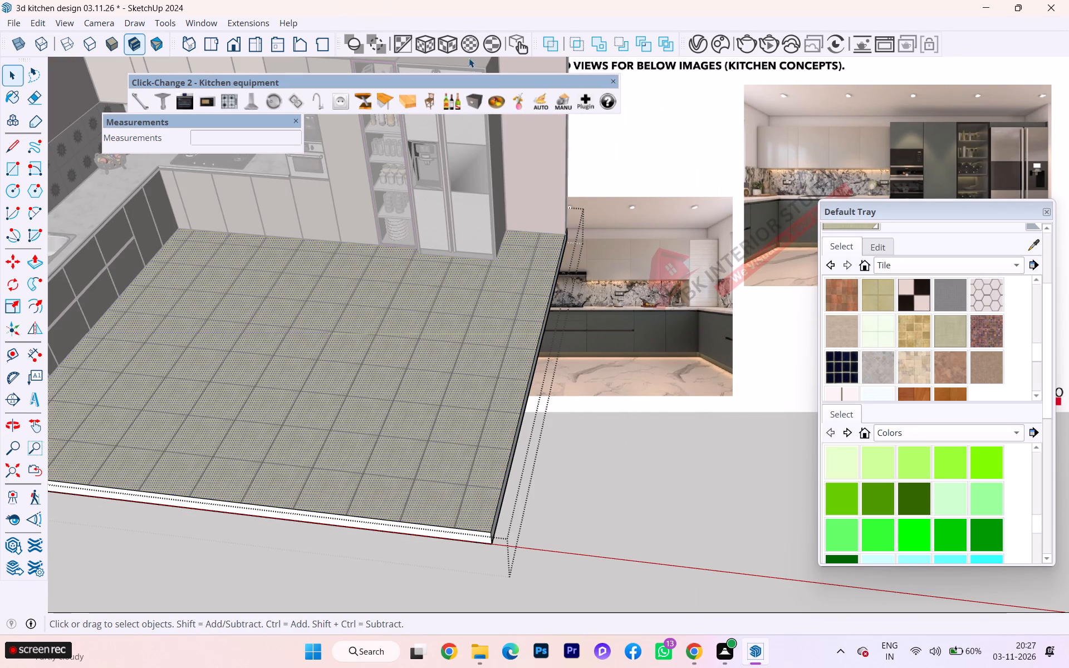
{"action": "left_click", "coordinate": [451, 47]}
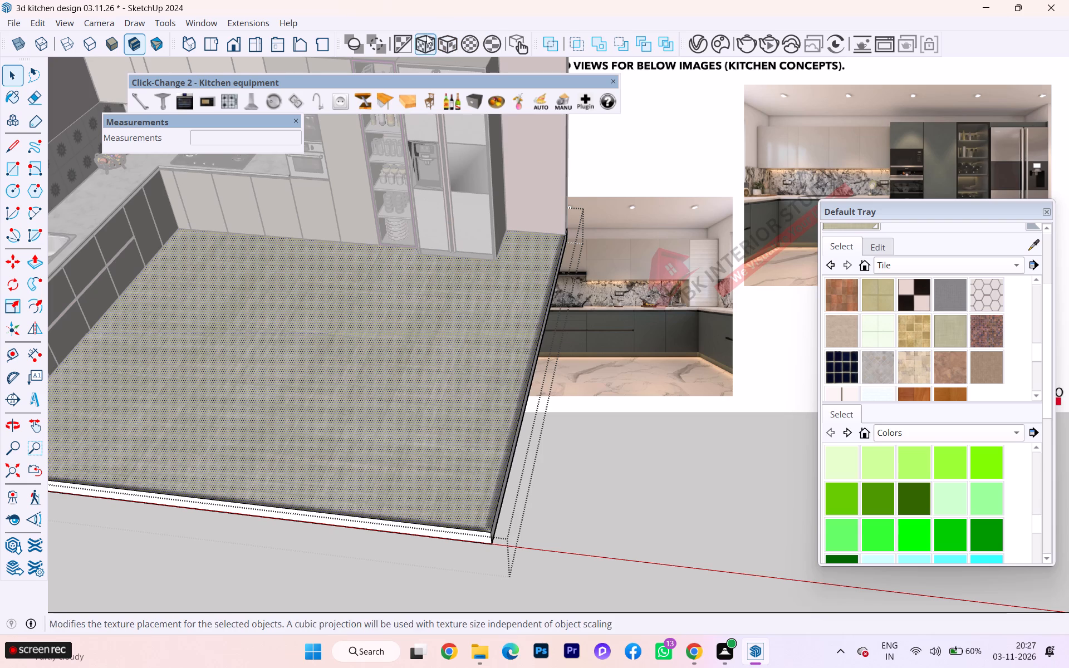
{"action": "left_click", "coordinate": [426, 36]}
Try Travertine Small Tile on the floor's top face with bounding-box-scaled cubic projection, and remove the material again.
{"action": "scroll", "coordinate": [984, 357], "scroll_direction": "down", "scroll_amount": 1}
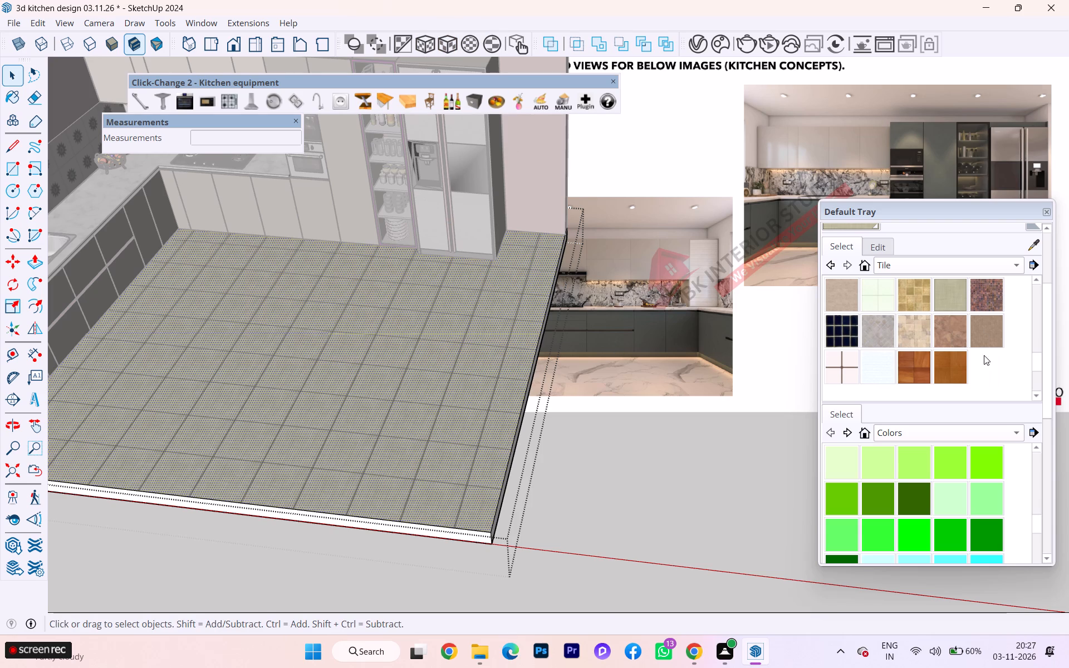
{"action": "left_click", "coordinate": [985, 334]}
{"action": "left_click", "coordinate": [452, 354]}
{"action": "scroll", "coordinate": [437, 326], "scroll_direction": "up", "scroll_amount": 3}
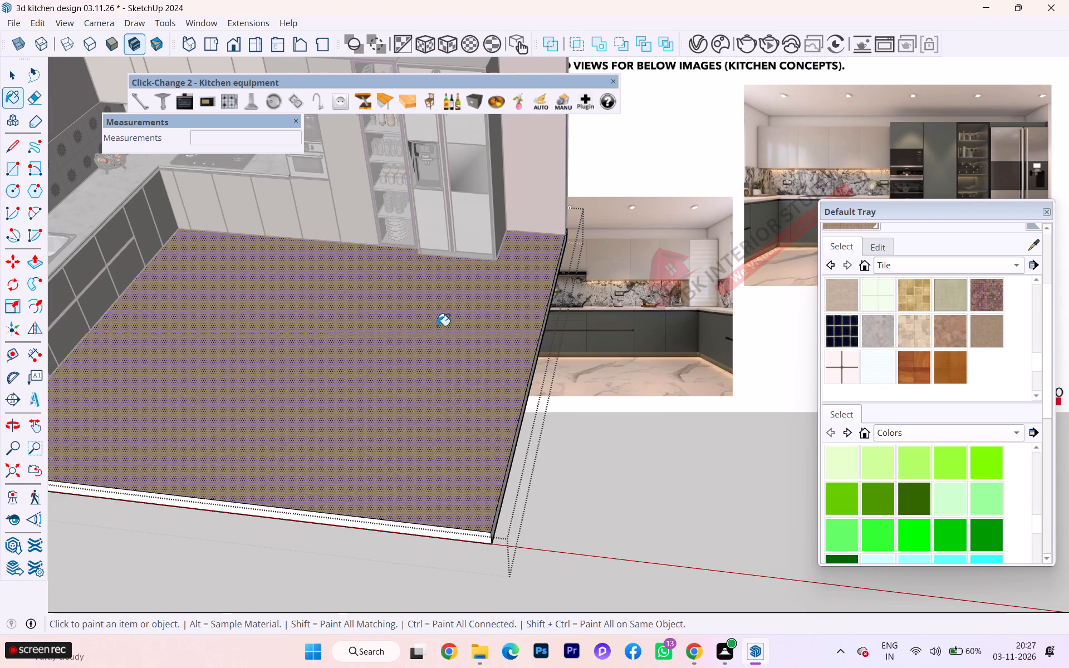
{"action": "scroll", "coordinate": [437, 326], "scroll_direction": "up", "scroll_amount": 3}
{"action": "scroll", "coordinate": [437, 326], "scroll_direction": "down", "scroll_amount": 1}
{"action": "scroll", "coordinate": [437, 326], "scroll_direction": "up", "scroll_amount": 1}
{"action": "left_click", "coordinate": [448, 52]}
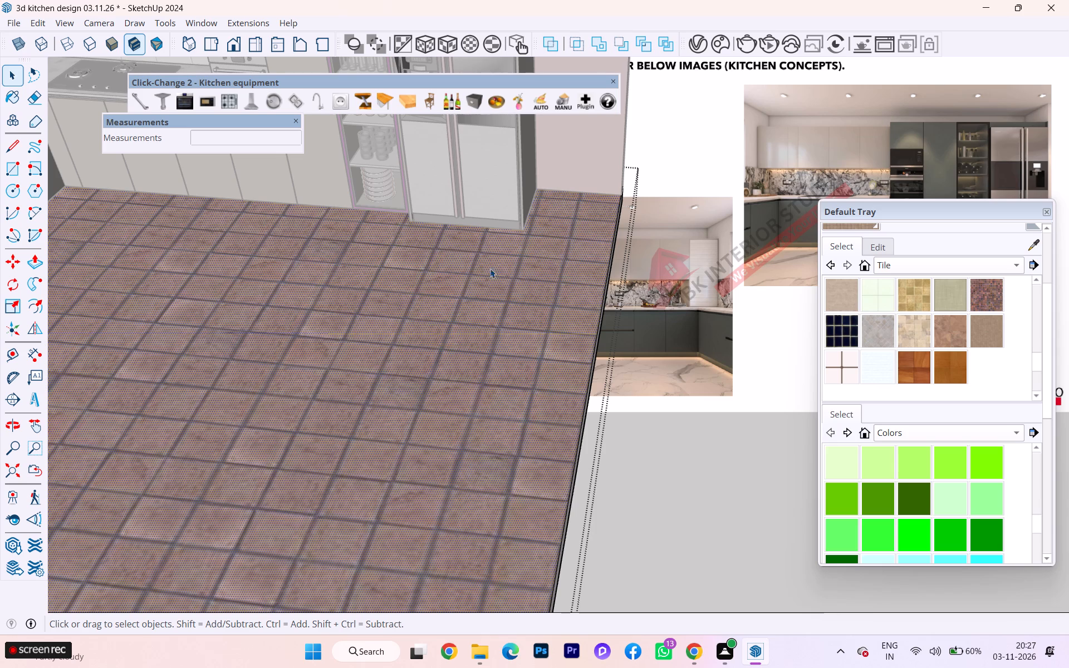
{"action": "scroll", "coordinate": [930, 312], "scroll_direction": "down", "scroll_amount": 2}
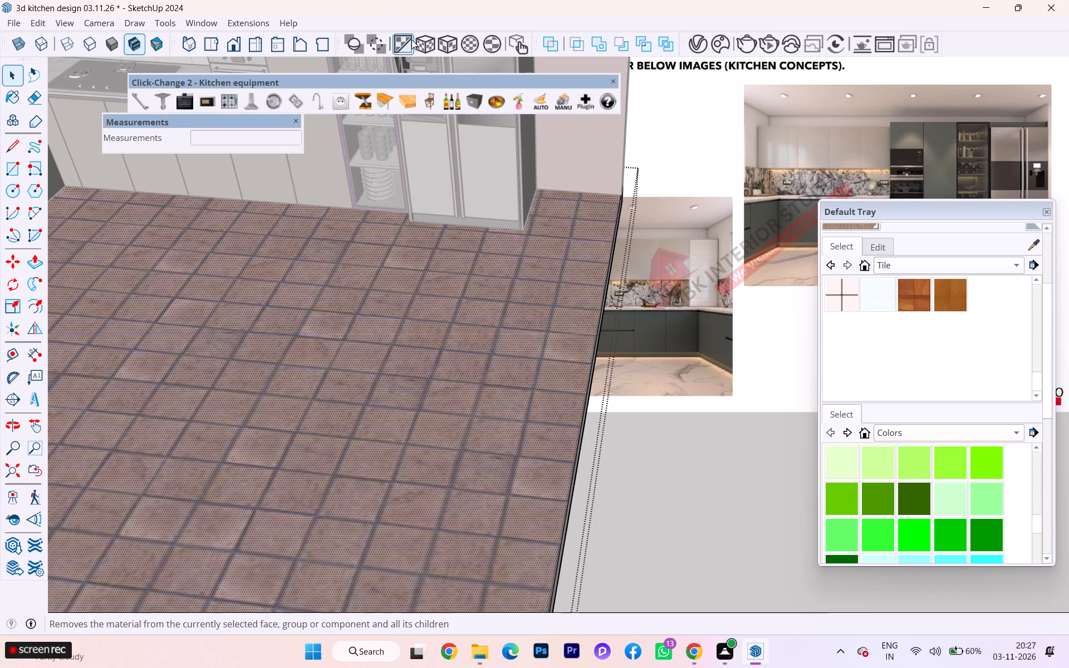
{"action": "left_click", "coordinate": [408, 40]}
Paint the floor's top face with the plain beige tile beside the black-and-white geometric tile.
{"action": "scroll", "coordinate": [925, 295], "scroll_direction": "up", "scroll_amount": 2}
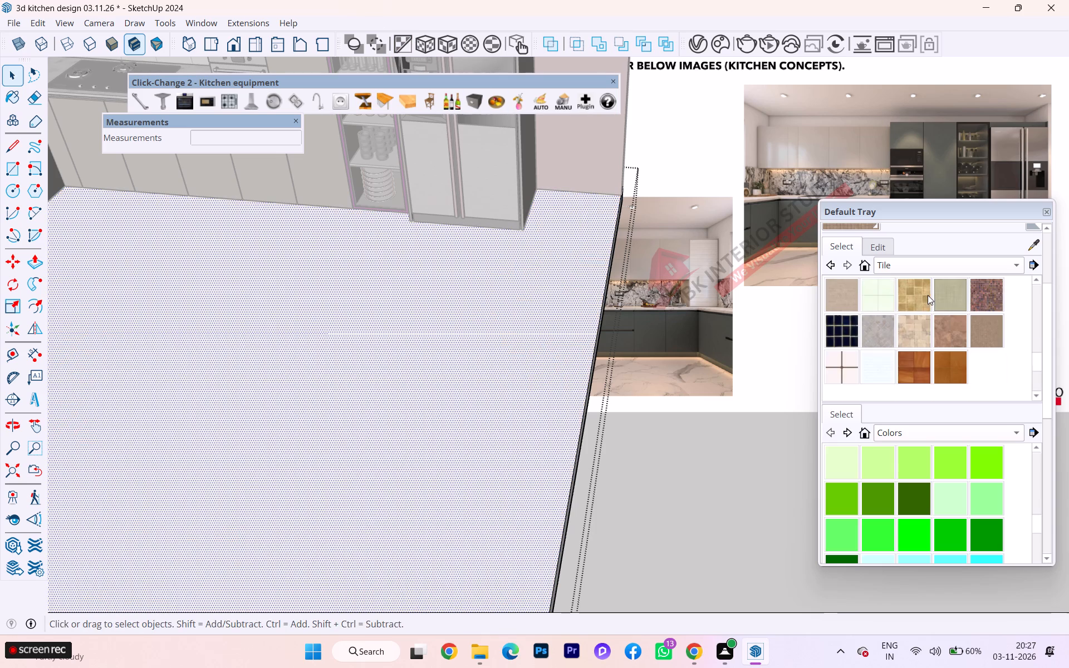
{"action": "scroll", "coordinate": [928, 295], "scroll_direction": "up", "scroll_amount": 3}
{"action": "scroll", "coordinate": [934, 300], "scroll_direction": "down", "scroll_amount": 1}
{"action": "scroll", "coordinate": [934, 300], "scroll_direction": "up", "scroll_amount": 6}
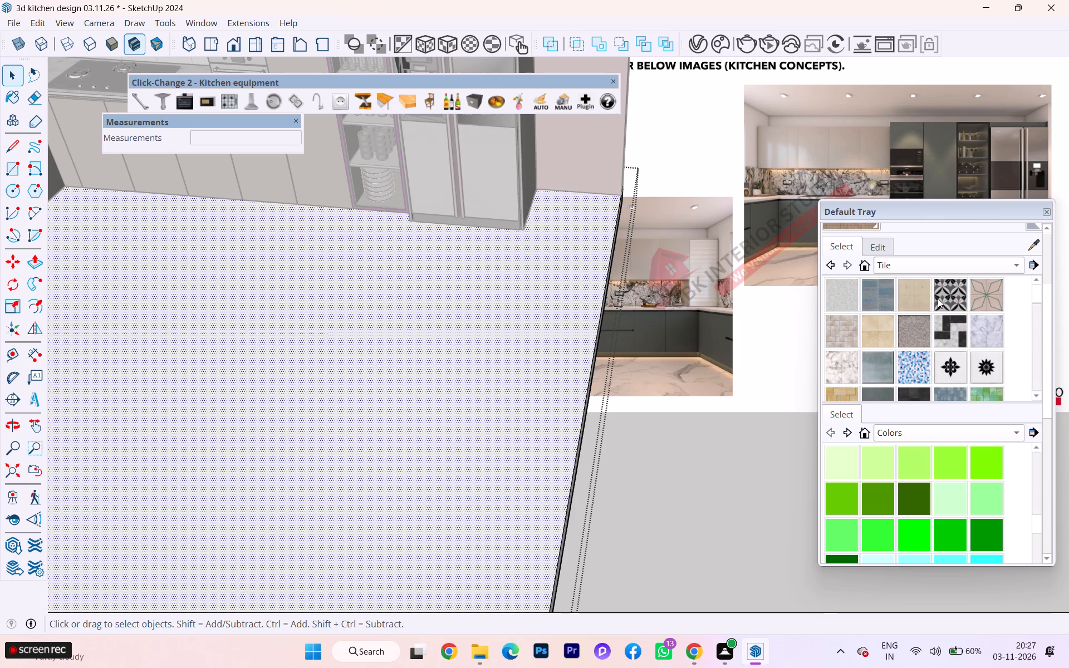
{"action": "scroll", "coordinate": [939, 298], "scroll_direction": "up", "scroll_amount": 1}
{"action": "left_click", "coordinate": [914, 288]}
{"action": "left_click", "coordinate": [509, 283]}
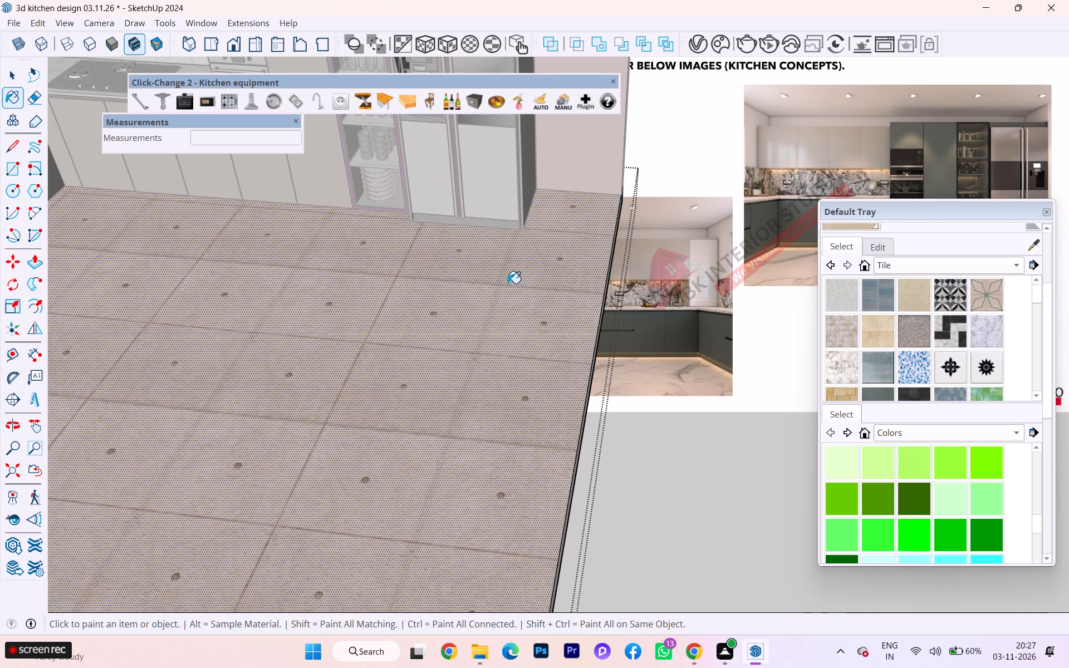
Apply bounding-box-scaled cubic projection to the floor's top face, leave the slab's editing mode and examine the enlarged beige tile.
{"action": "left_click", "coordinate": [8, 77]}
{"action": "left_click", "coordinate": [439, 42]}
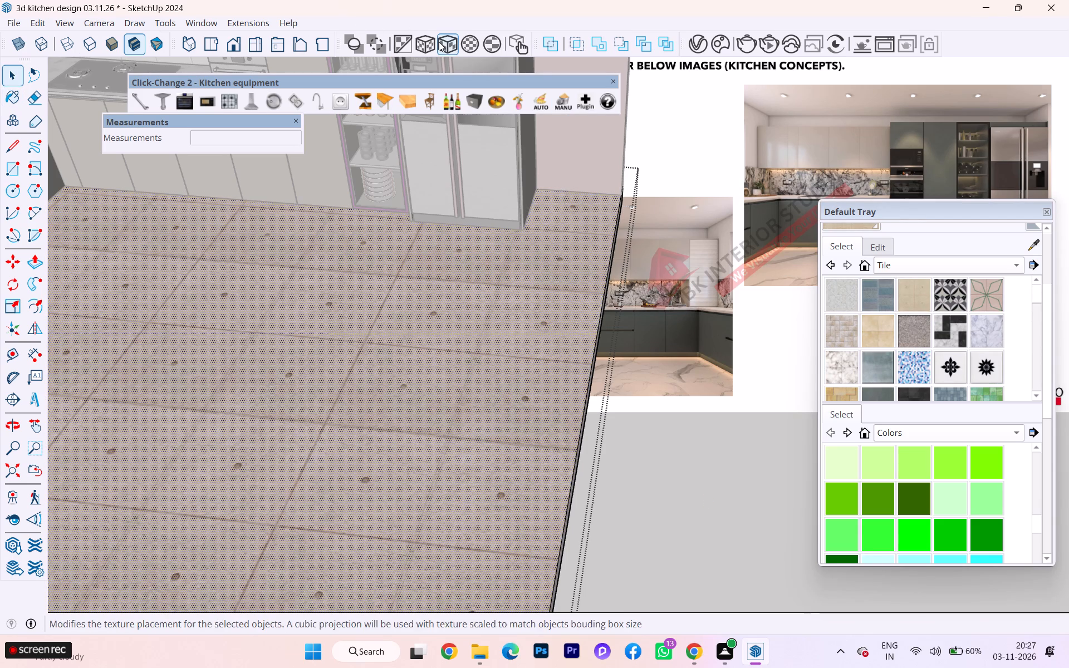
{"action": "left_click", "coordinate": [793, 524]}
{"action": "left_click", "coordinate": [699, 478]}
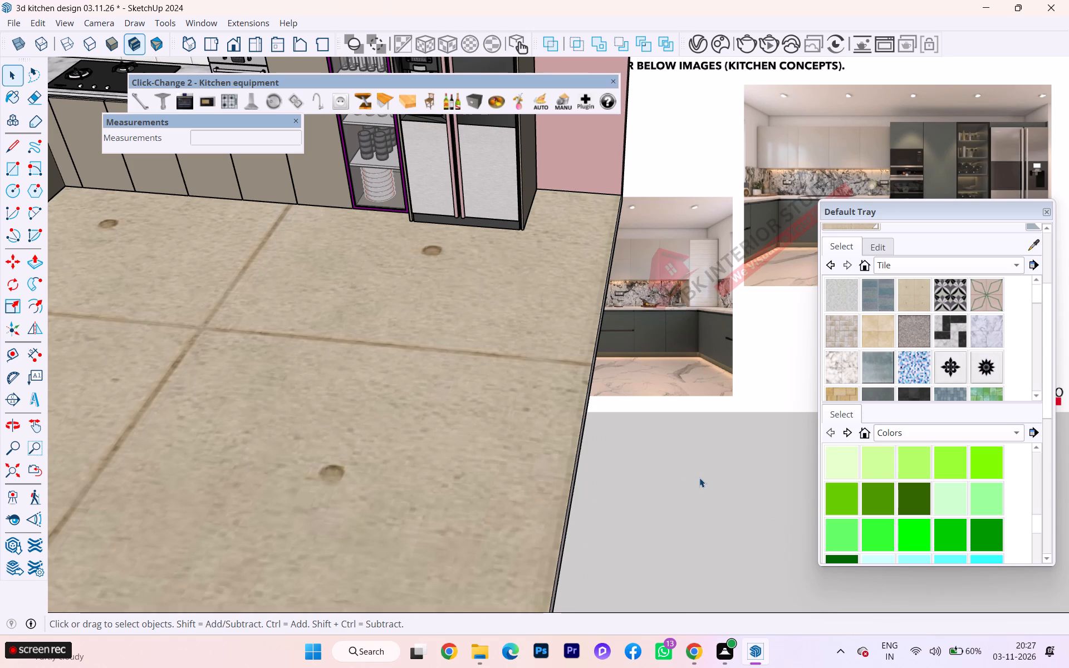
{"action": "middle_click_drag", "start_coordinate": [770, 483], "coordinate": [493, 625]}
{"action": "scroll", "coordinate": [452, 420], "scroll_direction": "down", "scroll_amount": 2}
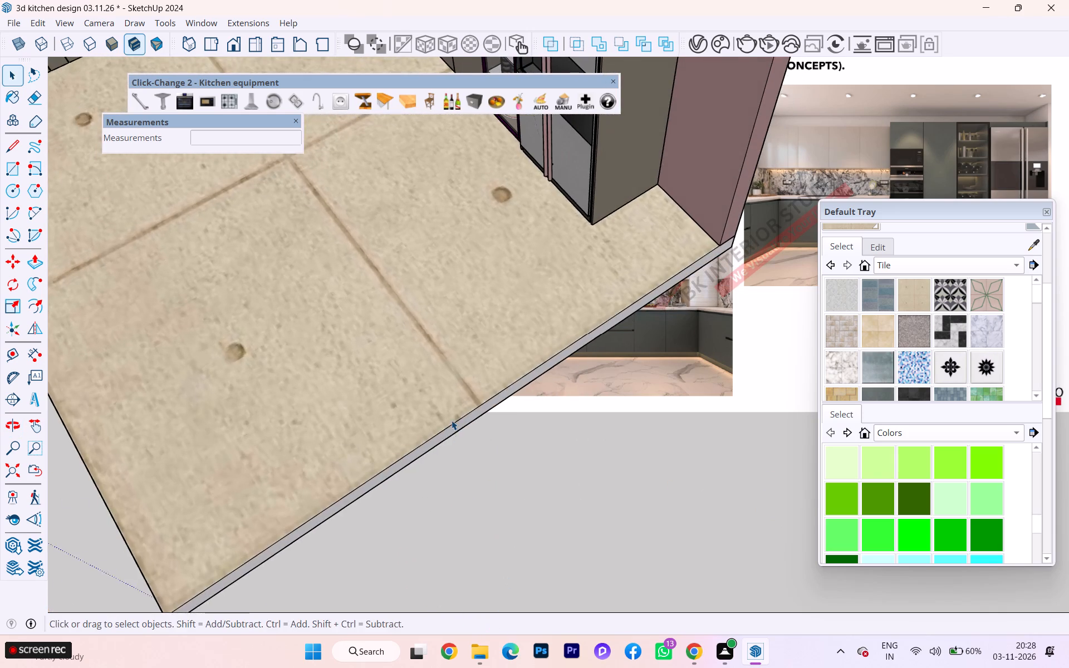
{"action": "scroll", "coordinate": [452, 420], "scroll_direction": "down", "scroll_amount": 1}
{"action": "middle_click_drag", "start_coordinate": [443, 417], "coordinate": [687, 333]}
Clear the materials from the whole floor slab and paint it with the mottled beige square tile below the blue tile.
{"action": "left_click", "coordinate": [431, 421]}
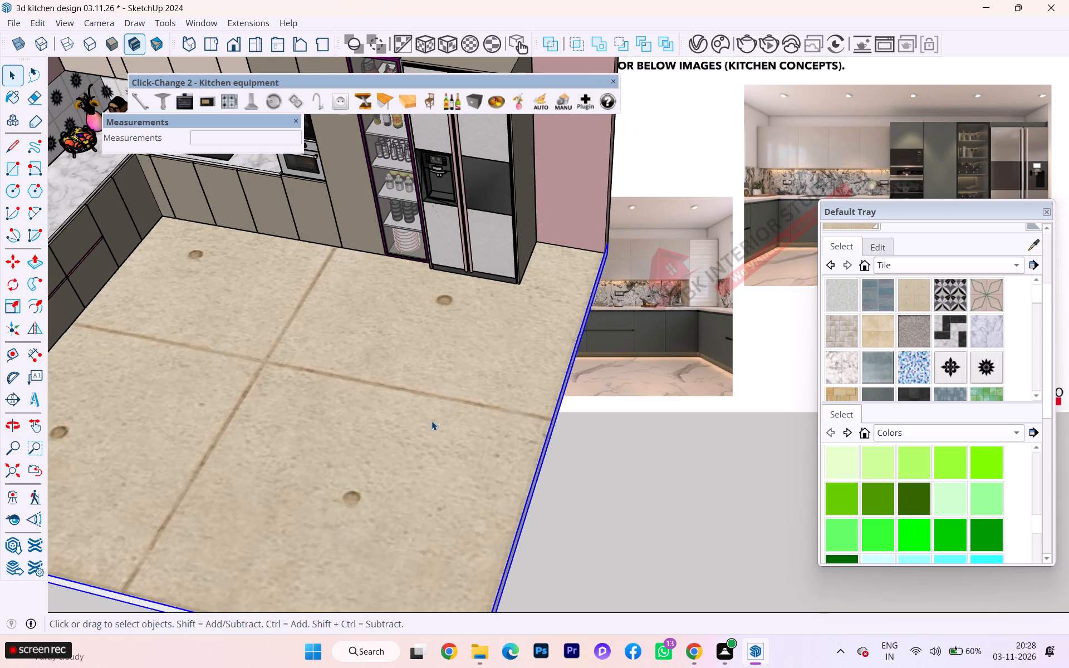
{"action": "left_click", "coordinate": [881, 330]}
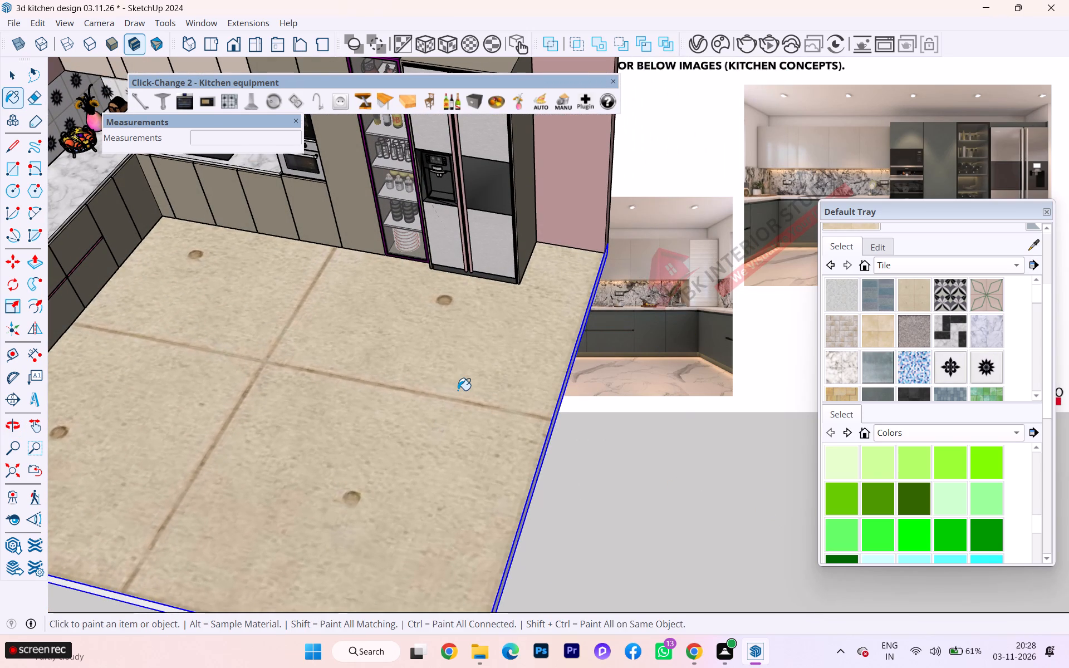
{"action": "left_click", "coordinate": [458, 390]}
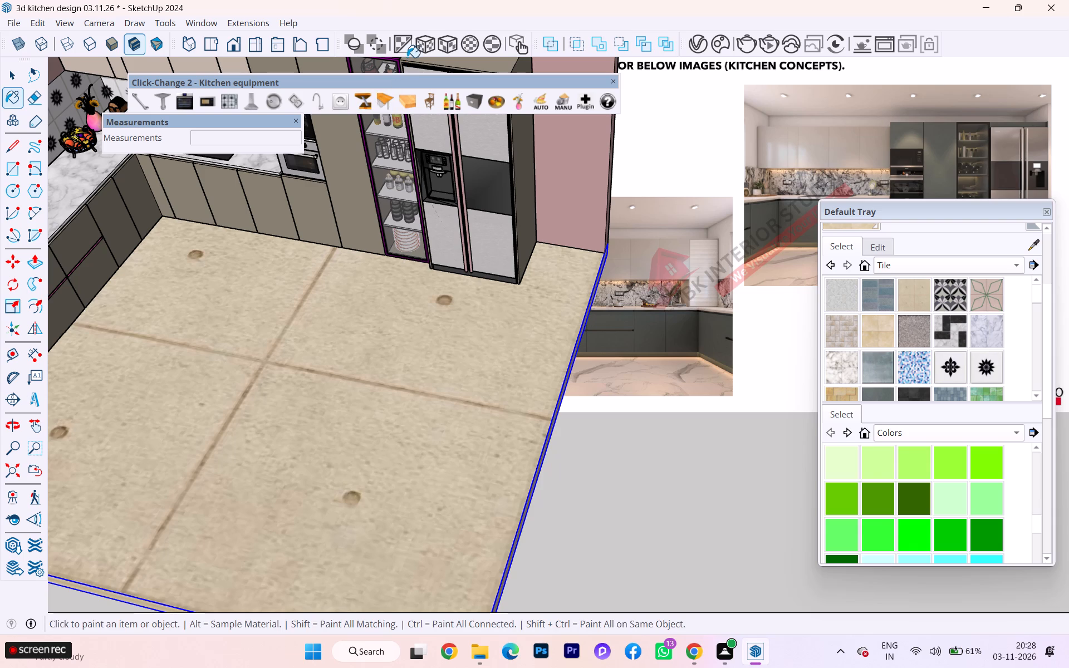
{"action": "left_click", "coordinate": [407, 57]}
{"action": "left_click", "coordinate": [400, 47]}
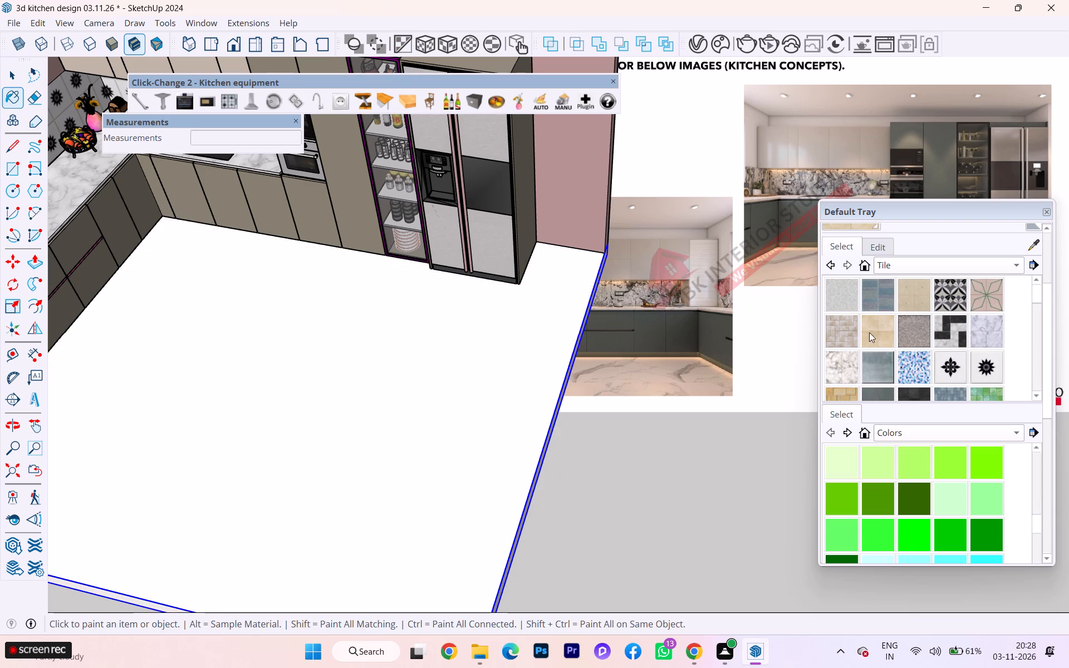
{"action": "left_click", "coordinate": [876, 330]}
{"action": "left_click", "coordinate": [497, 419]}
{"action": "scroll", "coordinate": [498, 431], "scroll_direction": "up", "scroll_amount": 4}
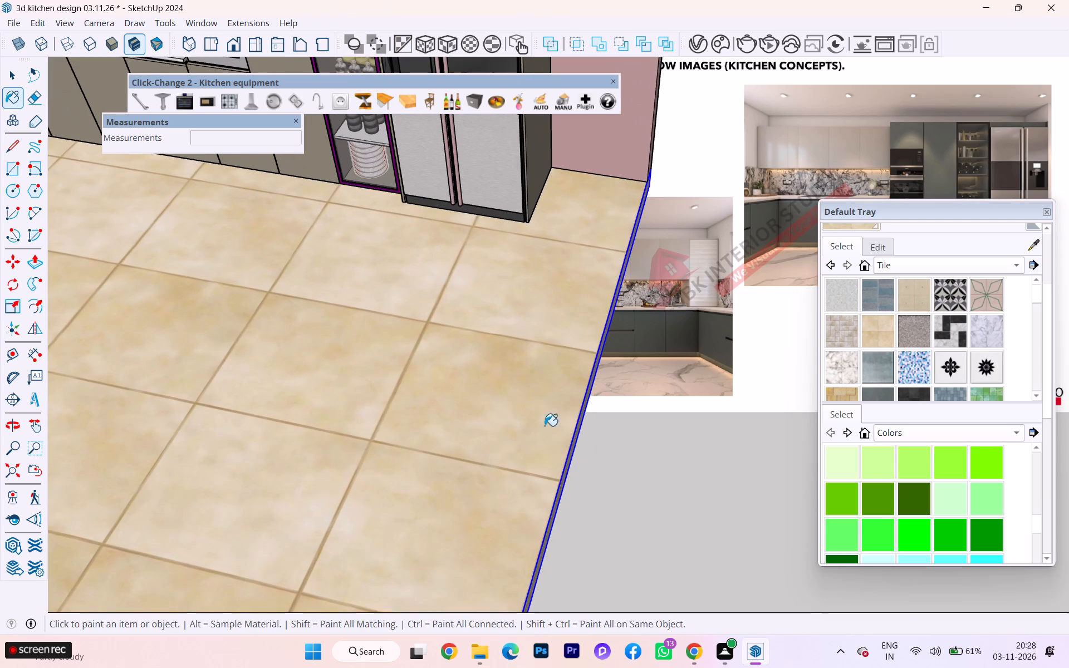
Deselect the floor slab and examine the mottled beige tiles with the cabinets from close up and from a distance.
{"action": "left_click", "coordinate": [20, 78]}
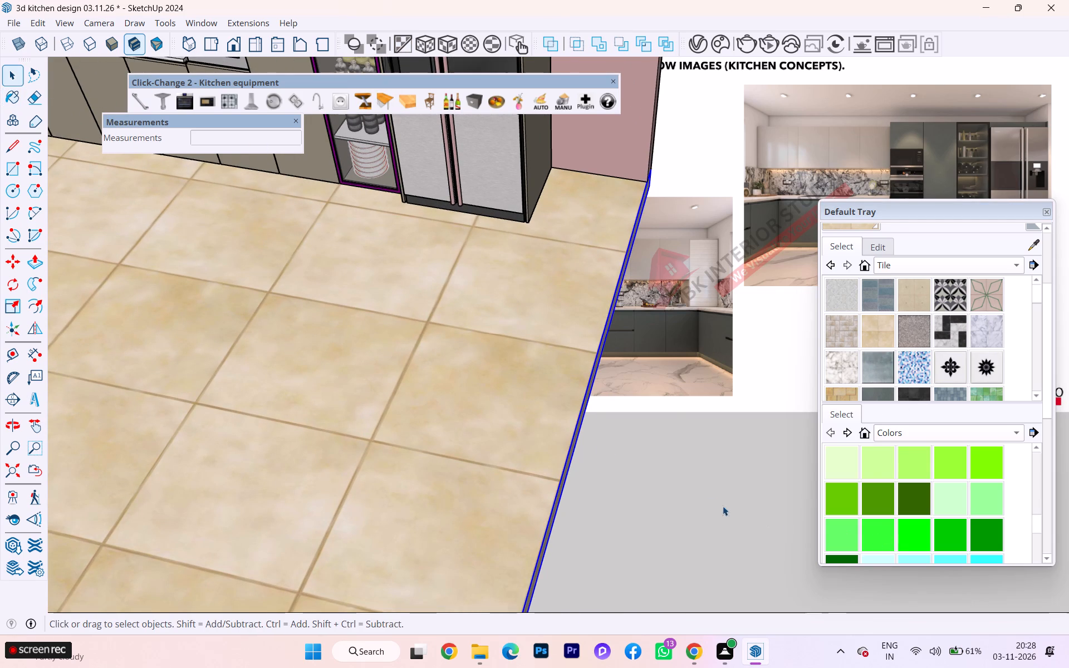
{"action": "left_click", "coordinate": [708, 496]}
{"action": "scroll", "coordinate": [734, 505], "scroll_direction": "down", "scroll_amount": 2}
{"action": "middle_click_drag", "start_coordinate": [738, 517], "coordinate": [694, 381]}
{"action": "scroll", "coordinate": [643, 467], "scroll_direction": "down", "scroll_amount": 3}
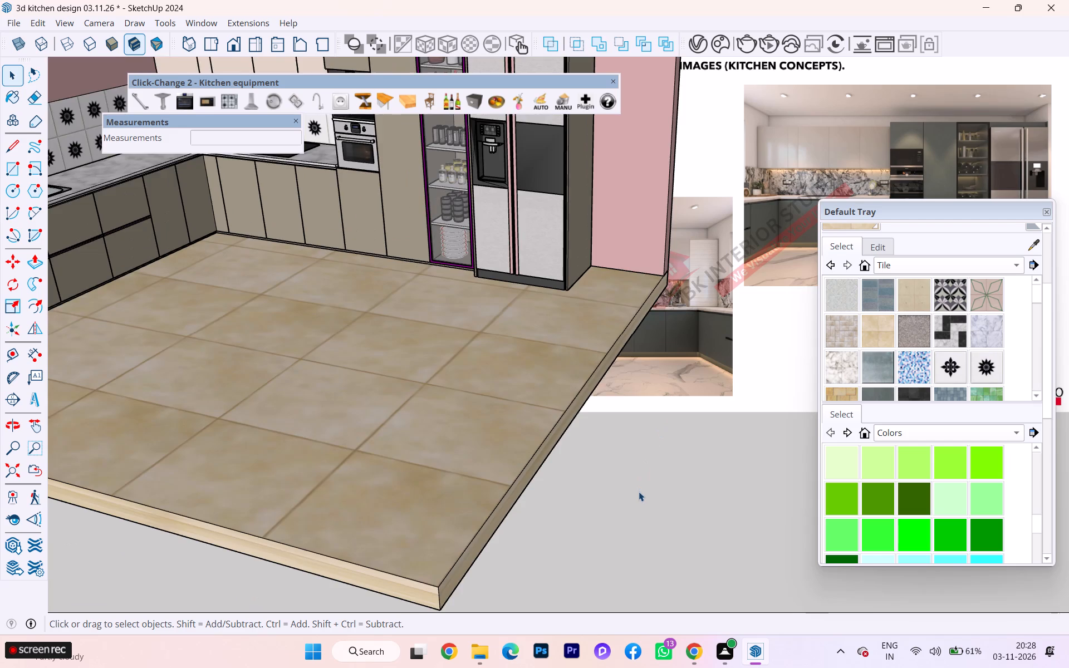
{"action": "scroll", "coordinate": [639, 492], "scroll_direction": "down", "scroll_amount": 5}
{"action": "scroll", "coordinate": [695, 544], "scroll_direction": "down", "scroll_amount": 5}
{"action": "scroll", "coordinate": [661, 543], "scroll_direction": "up", "scroll_amount": 4}
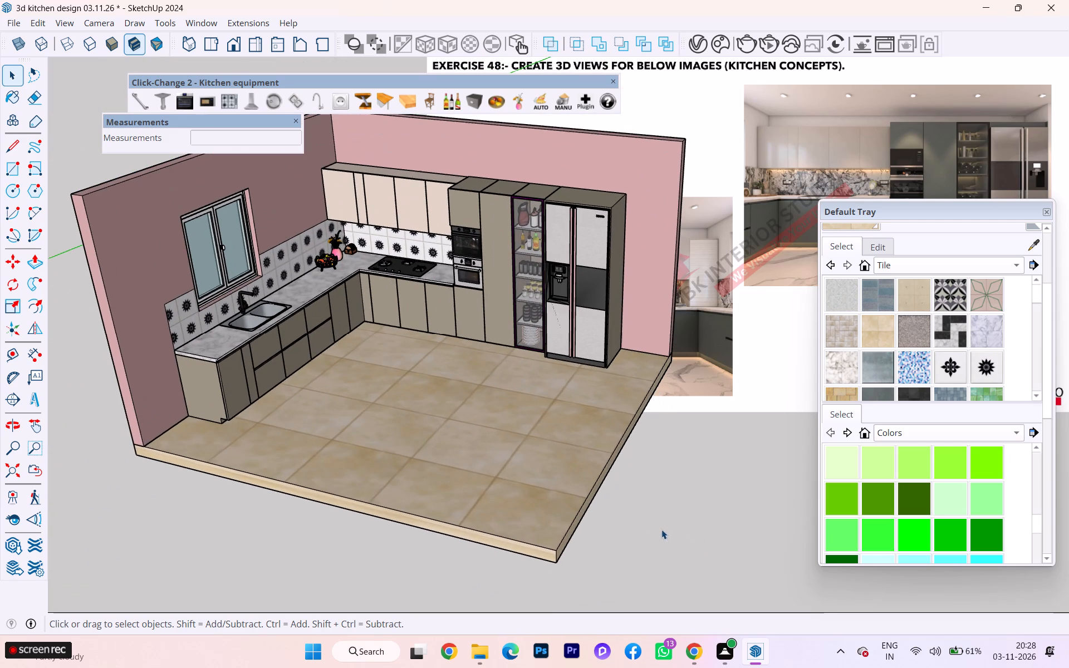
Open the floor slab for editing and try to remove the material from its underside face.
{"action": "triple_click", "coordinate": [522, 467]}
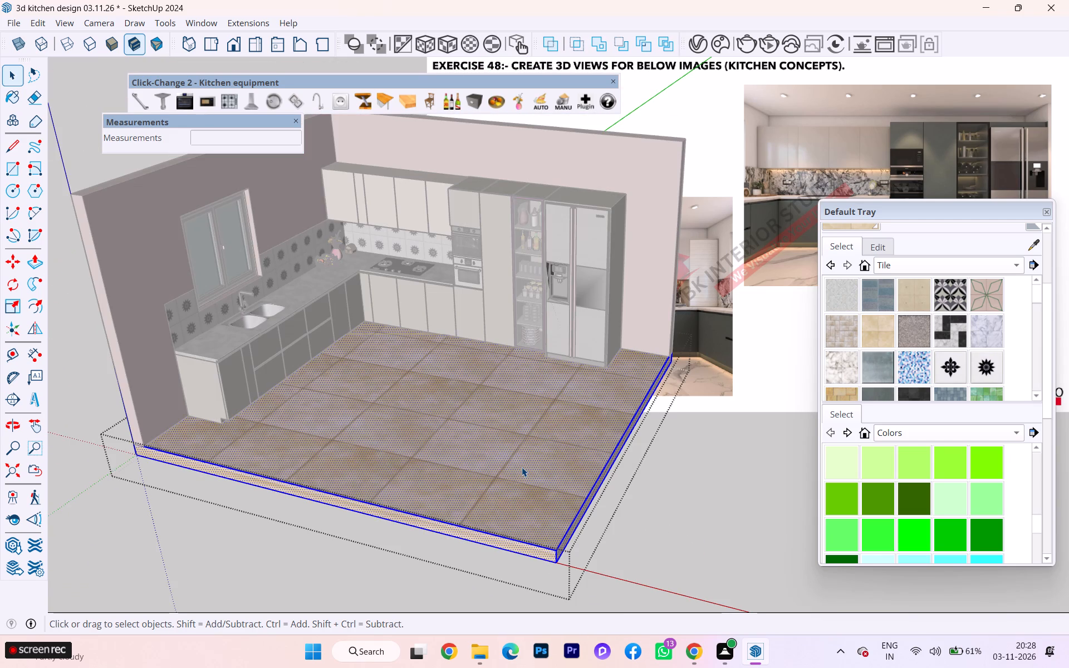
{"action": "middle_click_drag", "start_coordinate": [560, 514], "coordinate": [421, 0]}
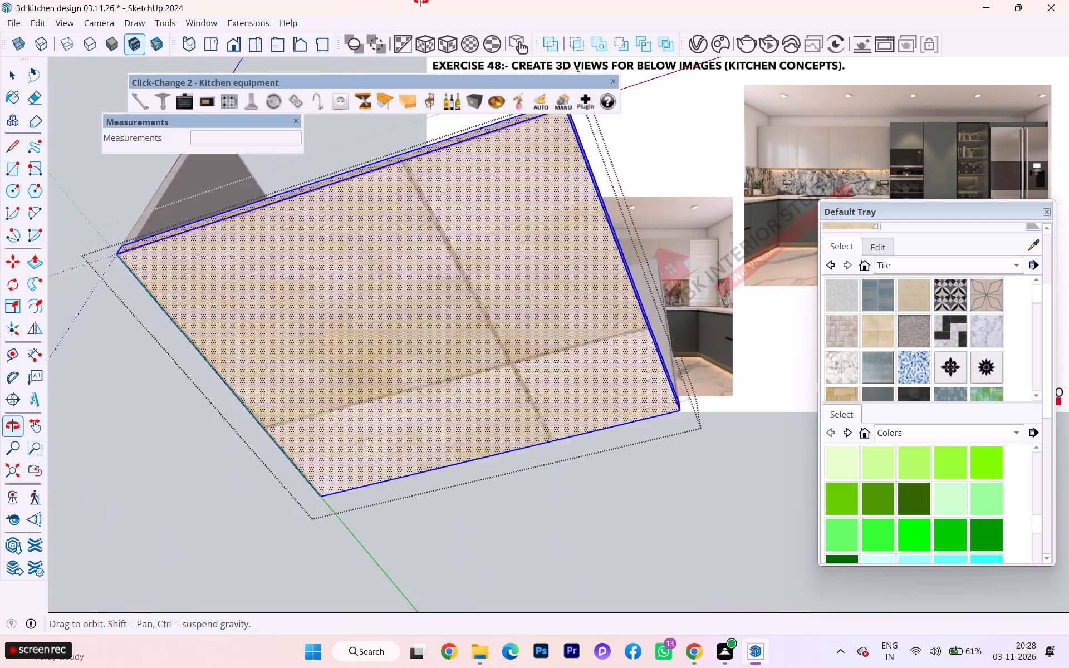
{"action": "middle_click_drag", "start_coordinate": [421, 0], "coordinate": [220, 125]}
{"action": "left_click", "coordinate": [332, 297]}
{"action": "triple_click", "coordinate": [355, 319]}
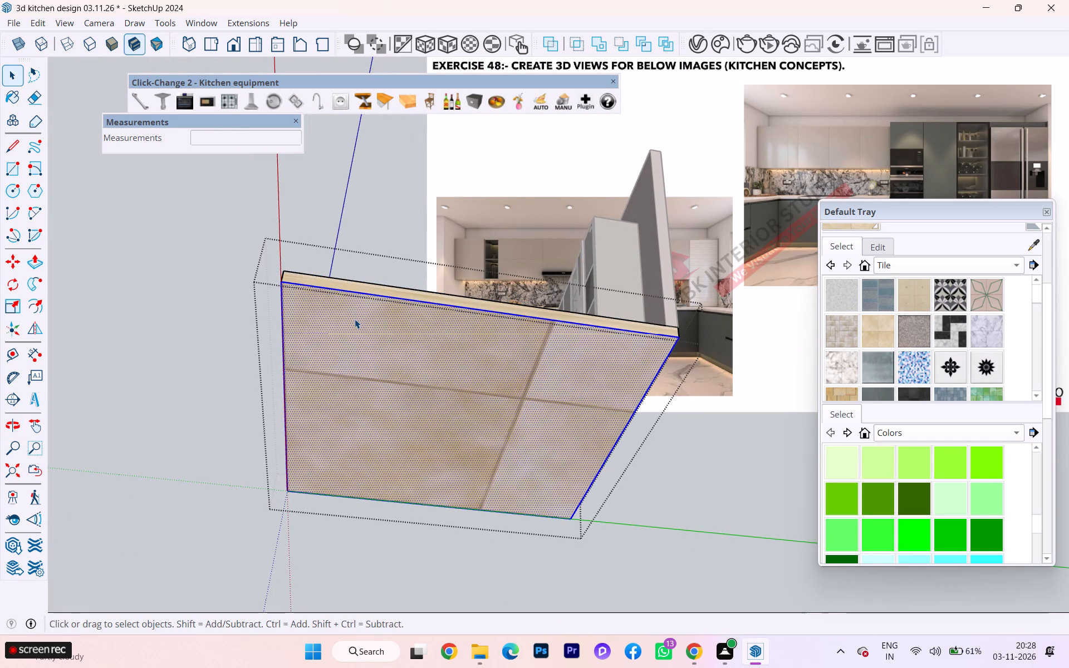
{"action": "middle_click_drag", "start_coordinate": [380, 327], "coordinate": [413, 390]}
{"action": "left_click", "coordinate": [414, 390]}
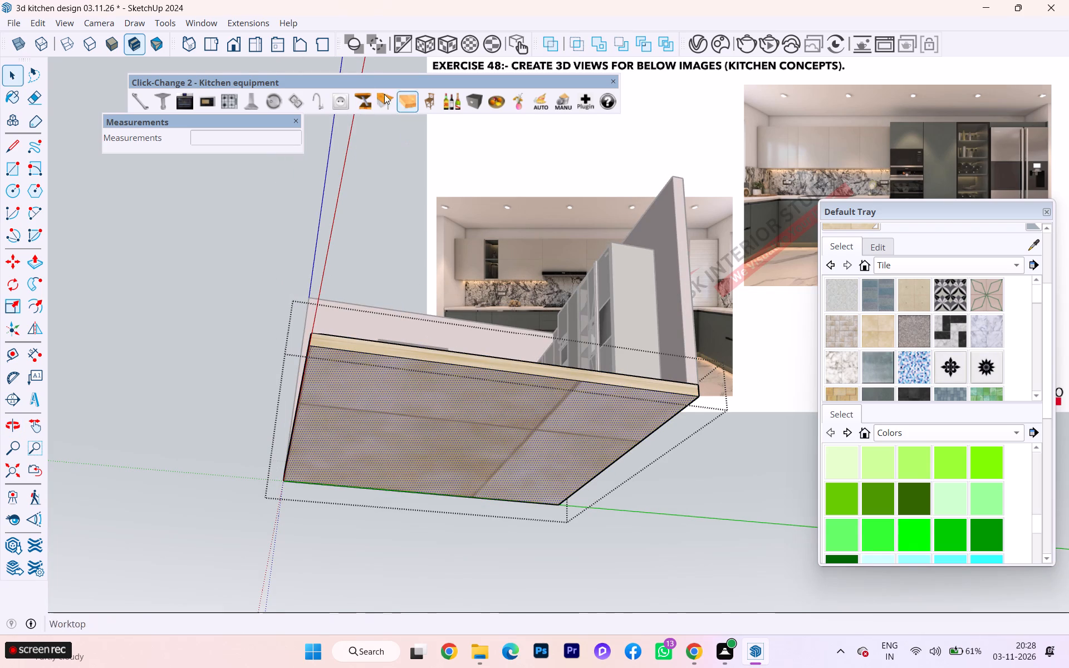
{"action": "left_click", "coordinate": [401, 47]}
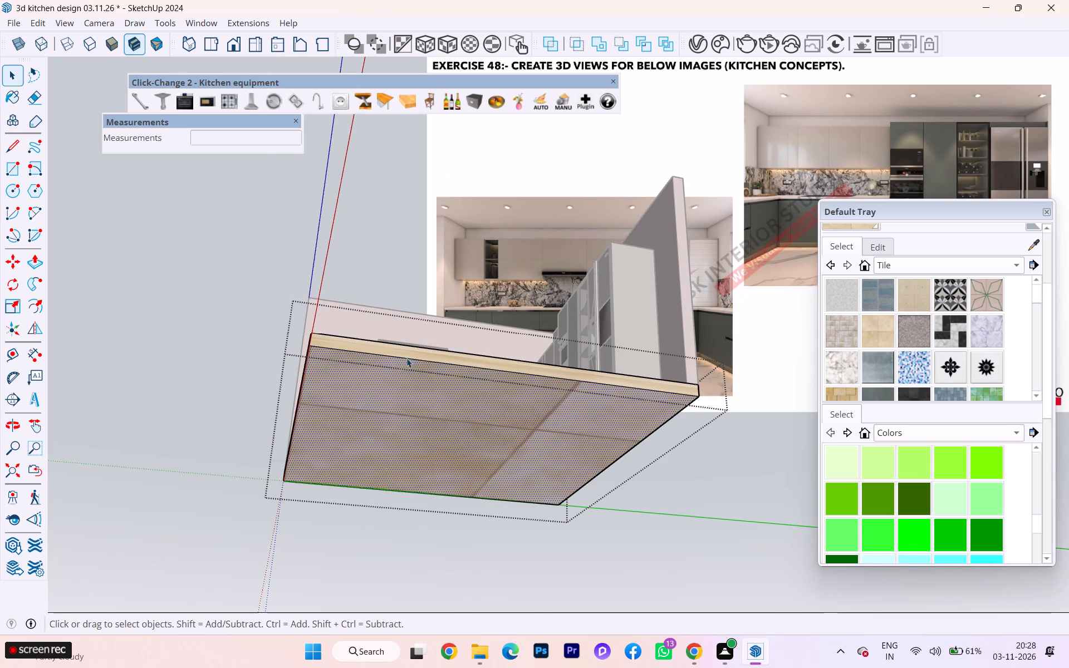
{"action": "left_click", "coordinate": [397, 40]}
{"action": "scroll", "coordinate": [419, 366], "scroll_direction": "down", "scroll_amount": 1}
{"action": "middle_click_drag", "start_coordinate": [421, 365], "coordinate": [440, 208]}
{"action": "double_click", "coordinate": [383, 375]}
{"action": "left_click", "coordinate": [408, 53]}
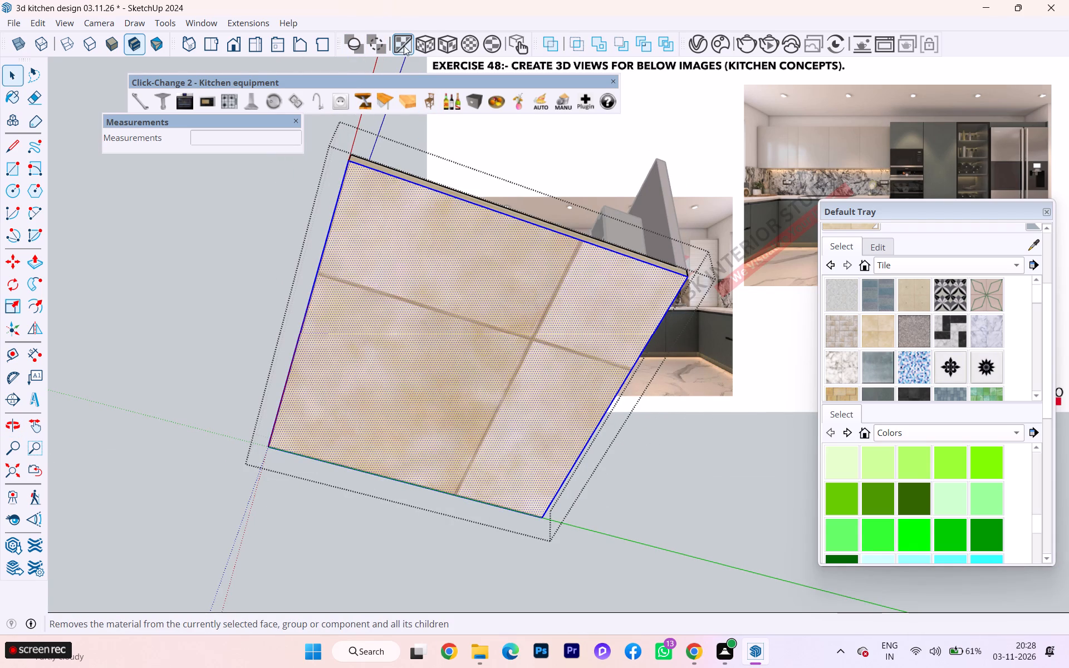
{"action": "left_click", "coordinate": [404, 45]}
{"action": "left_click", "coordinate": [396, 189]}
Check the floor's top face for available texture options, with the face alone and with its edges selected.
{"action": "scroll", "coordinate": [411, 208], "scroll_direction": "down", "scroll_amount": 1}
{"action": "middle_click_drag", "start_coordinate": [435, 267], "coordinate": [500, 532]}
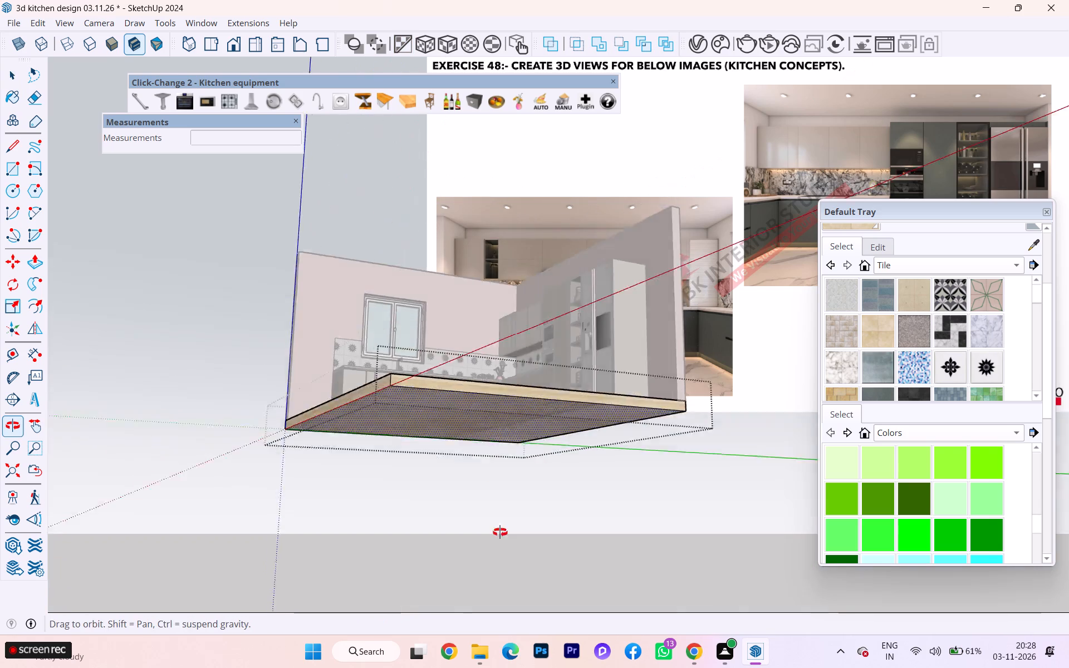
{"action": "middle_click_drag", "start_coordinate": [500, 532], "coordinate": [506, 541]}
{"action": "middle_click_drag", "start_coordinate": [448, 421], "coordinate": [499, 593]}
{"action": "left_click", "coordinate": [465, 514]}
{"action": "scroll", "coordinate": [458, 510], "scroll_direction": "up", "scroll_amount": 7}
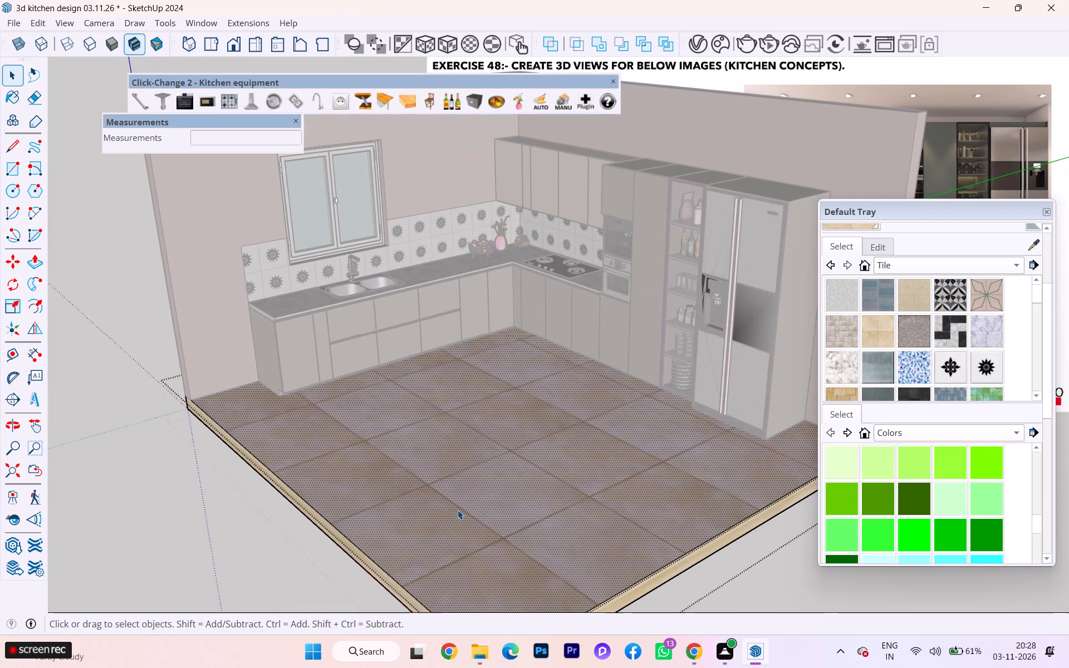
{"action": "right_click", "coordinate": [458, 510]}
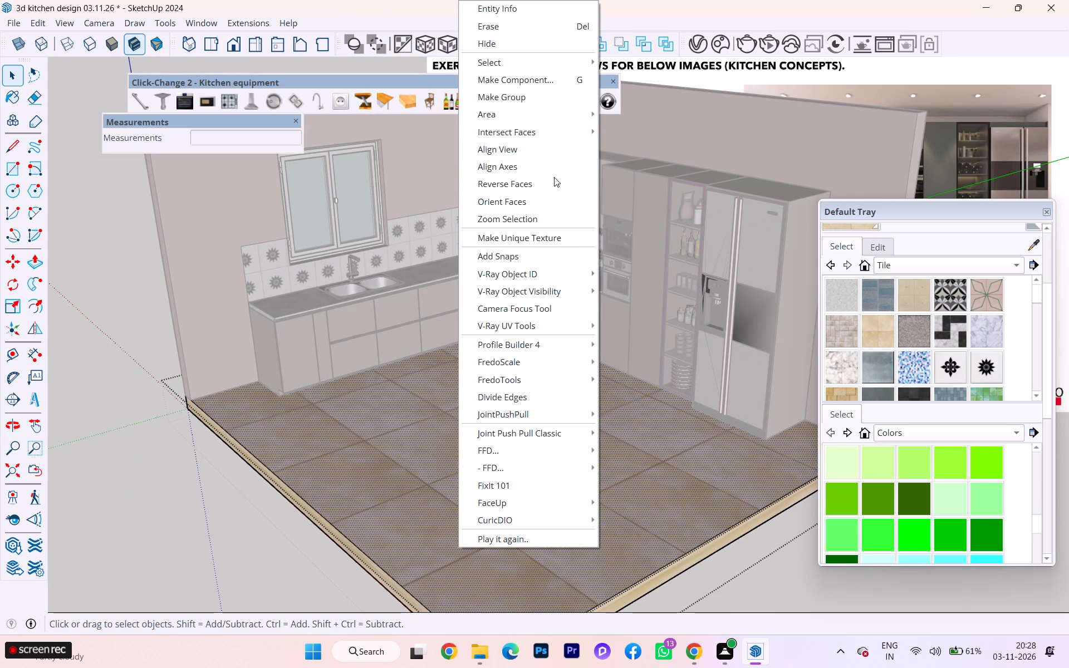
{"action": "left_click", "coordinate": [403, 460]}
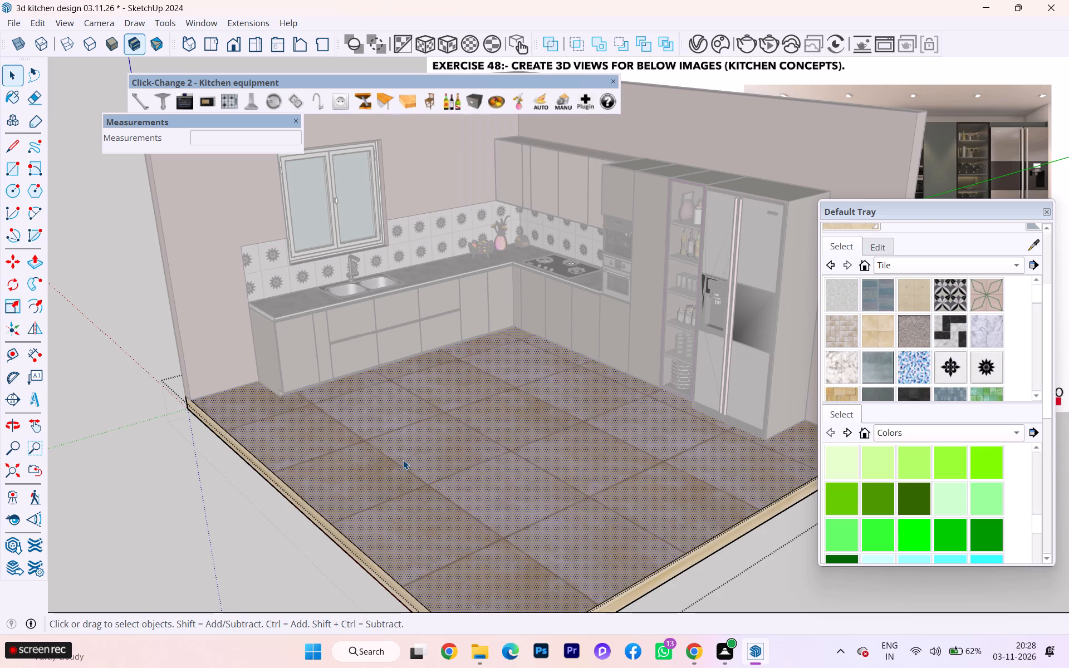
{"action": "left_click", "coordinate": [403, 460]}
{"action": "left_click_drag", "start_coordinate": [403, 460], "coordinate": [405, 472]}
{"action": "right_click", "coordinate": [431, 470]}
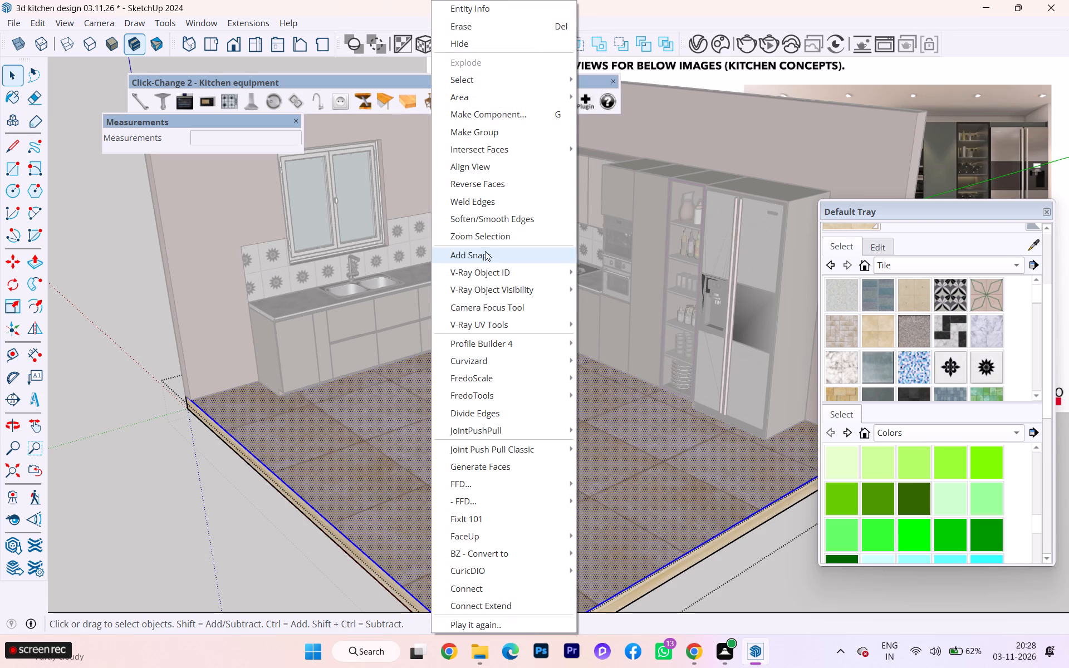
{"action": "left_click", "coordinate": [392, 405]}
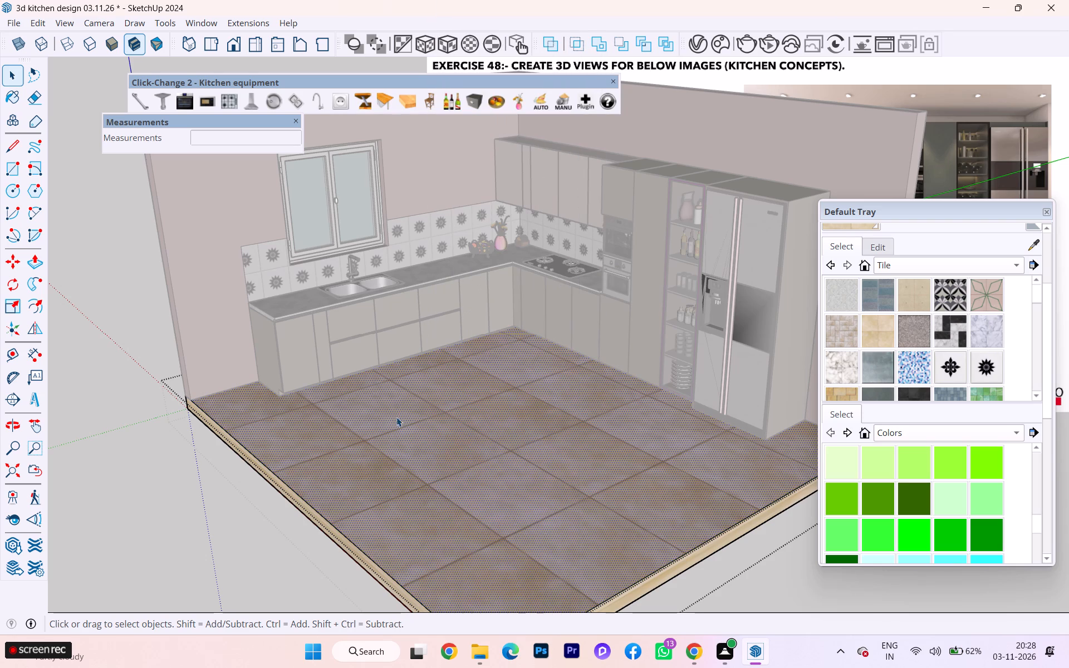
Leave the slab's editing mode and remove all materials from the whole floor slab.
{"action": "left_click", "coordinate": [187, 499]}
{"action": "left_click", "coordinate": [301, 471]}
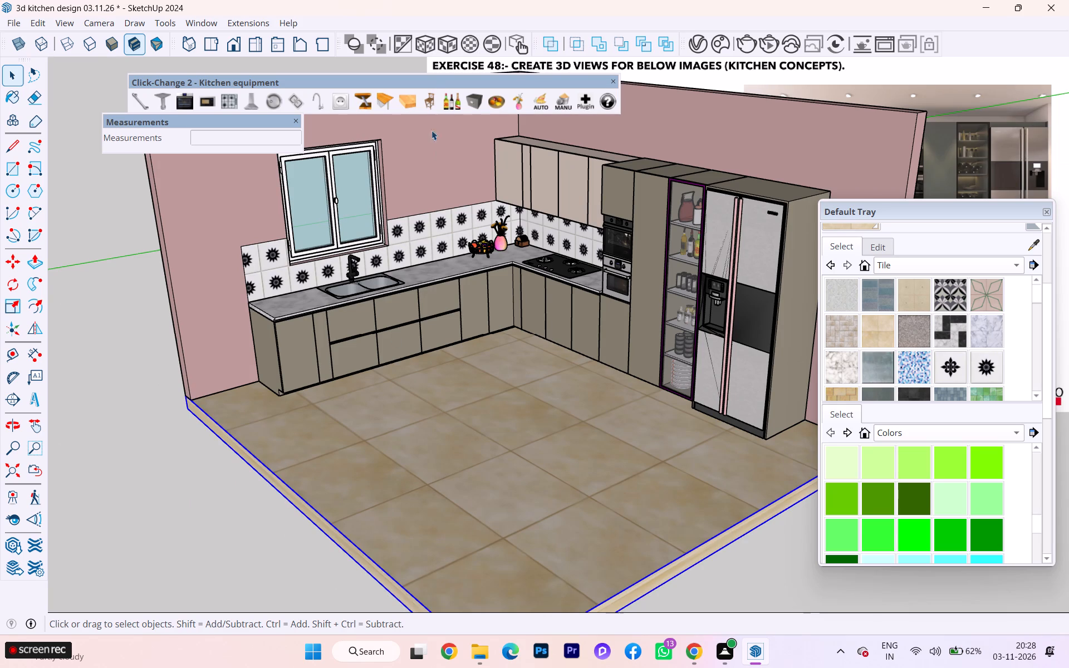
{"action": "left_click", "coordinate": [405, 39]}
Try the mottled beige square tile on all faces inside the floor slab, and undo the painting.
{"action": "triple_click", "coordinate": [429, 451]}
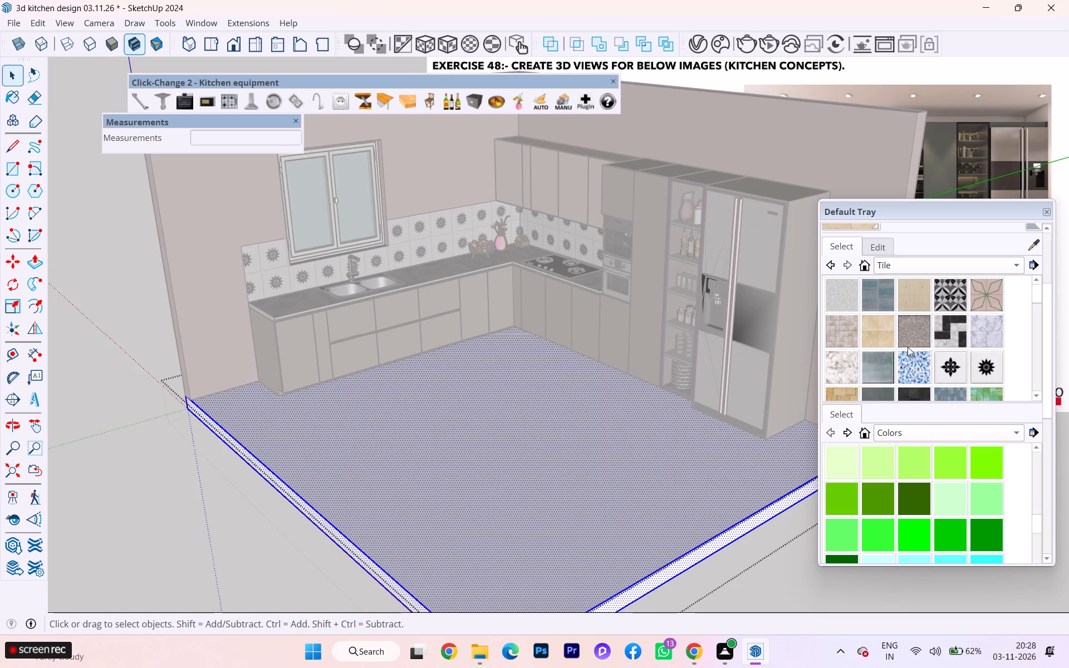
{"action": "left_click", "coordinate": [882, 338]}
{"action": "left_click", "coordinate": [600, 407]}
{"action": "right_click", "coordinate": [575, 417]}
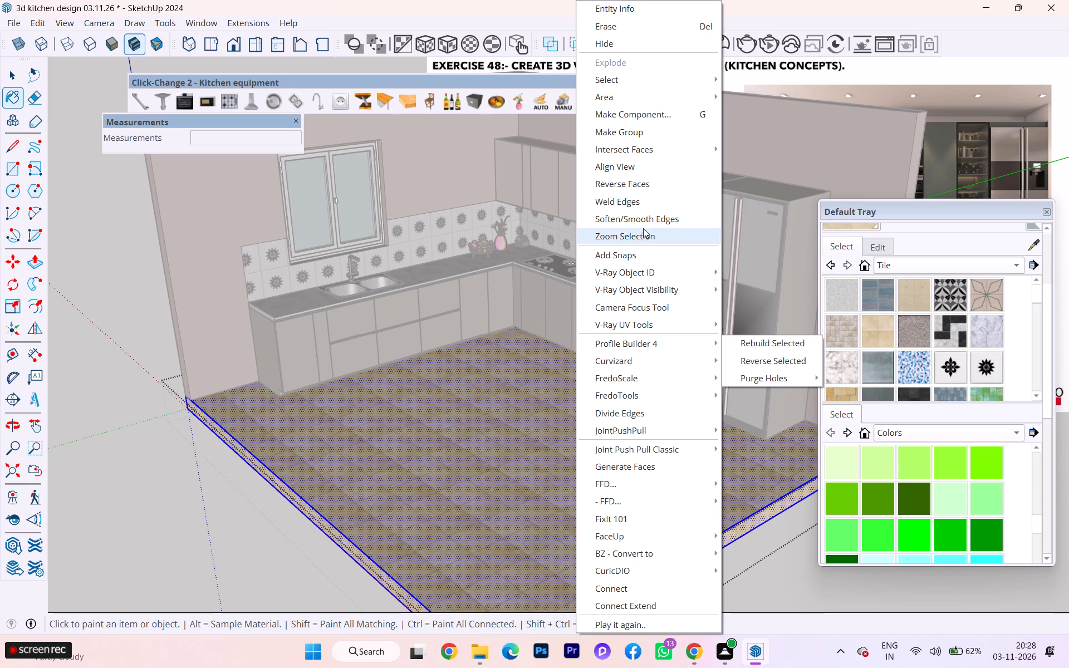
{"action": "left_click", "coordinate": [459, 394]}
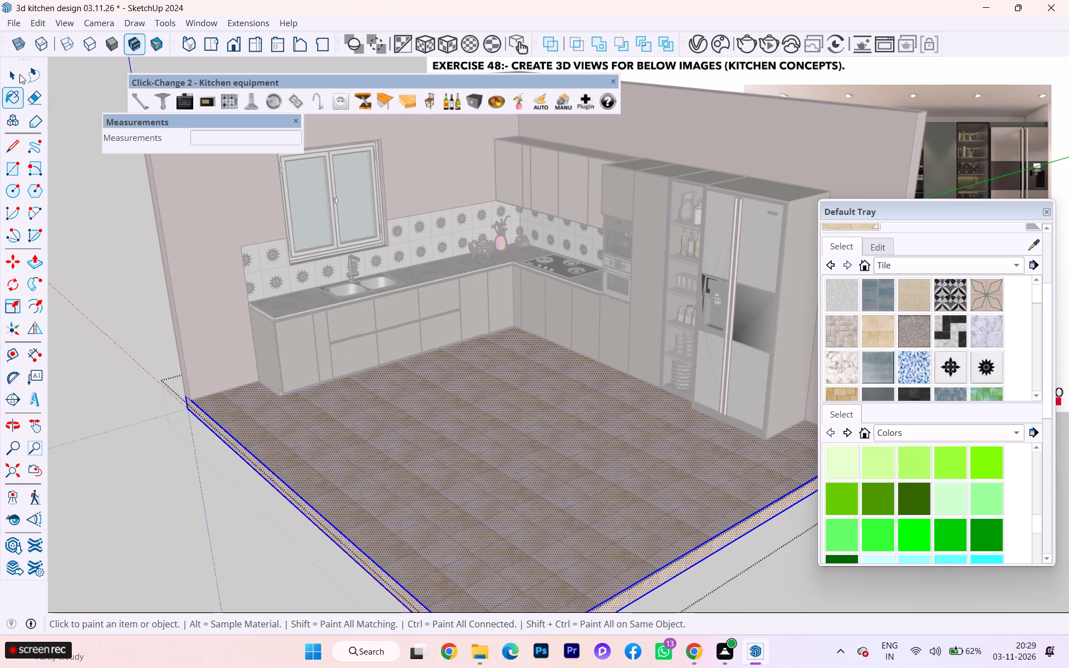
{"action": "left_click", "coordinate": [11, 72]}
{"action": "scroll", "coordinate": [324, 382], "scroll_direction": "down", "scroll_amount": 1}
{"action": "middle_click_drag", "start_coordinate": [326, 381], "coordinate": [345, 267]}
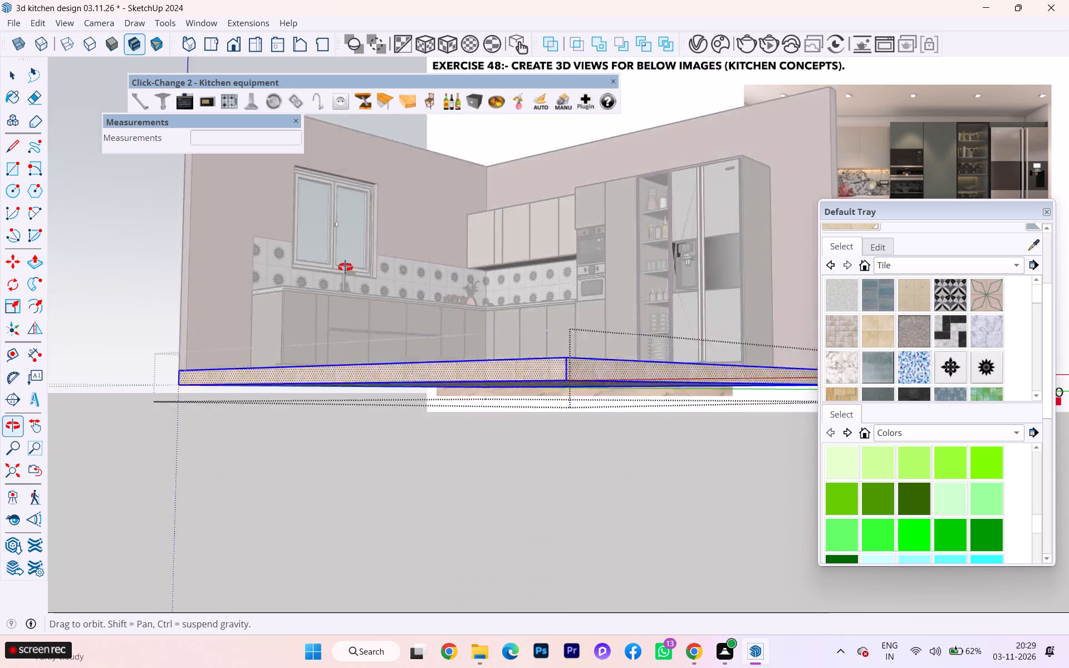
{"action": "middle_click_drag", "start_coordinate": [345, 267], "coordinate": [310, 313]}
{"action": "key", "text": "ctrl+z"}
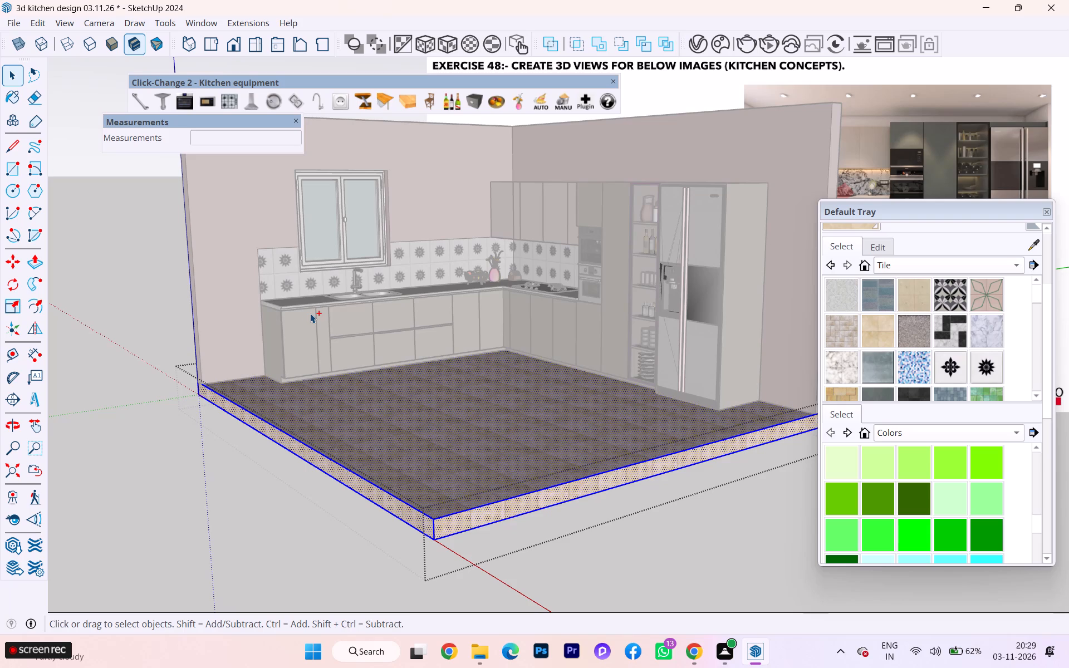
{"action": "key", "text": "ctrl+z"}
Paint only the floor slab's top face with the mottled beige square tile.
{"action": "triple_click", "coordinate": [447, 431]}
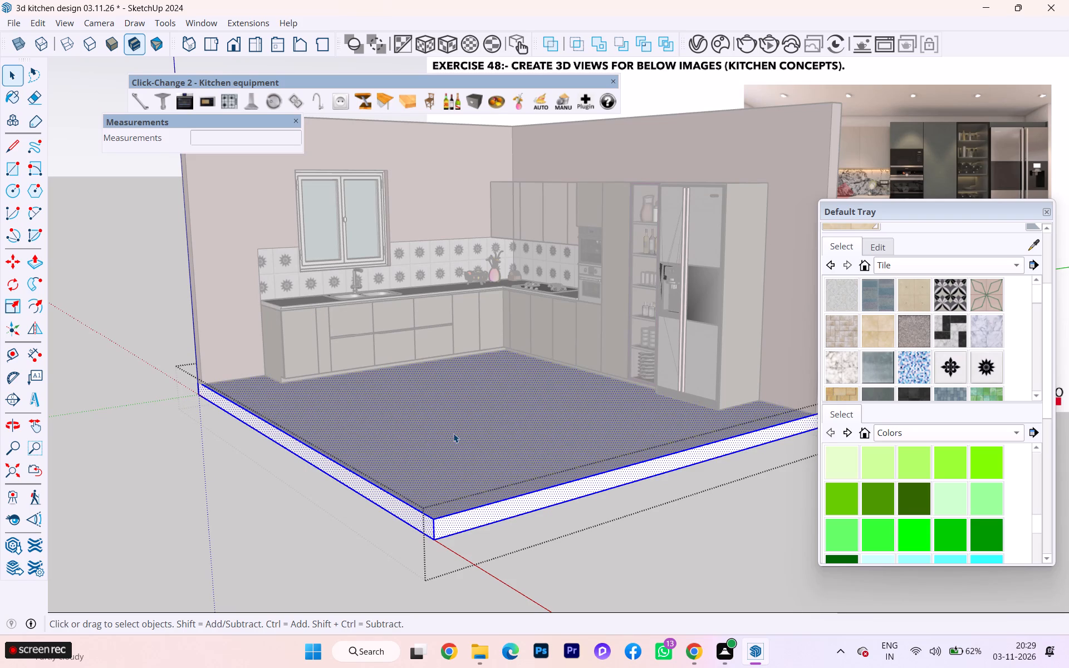
{"action": "left_click", "coordinate": [454, 434]}
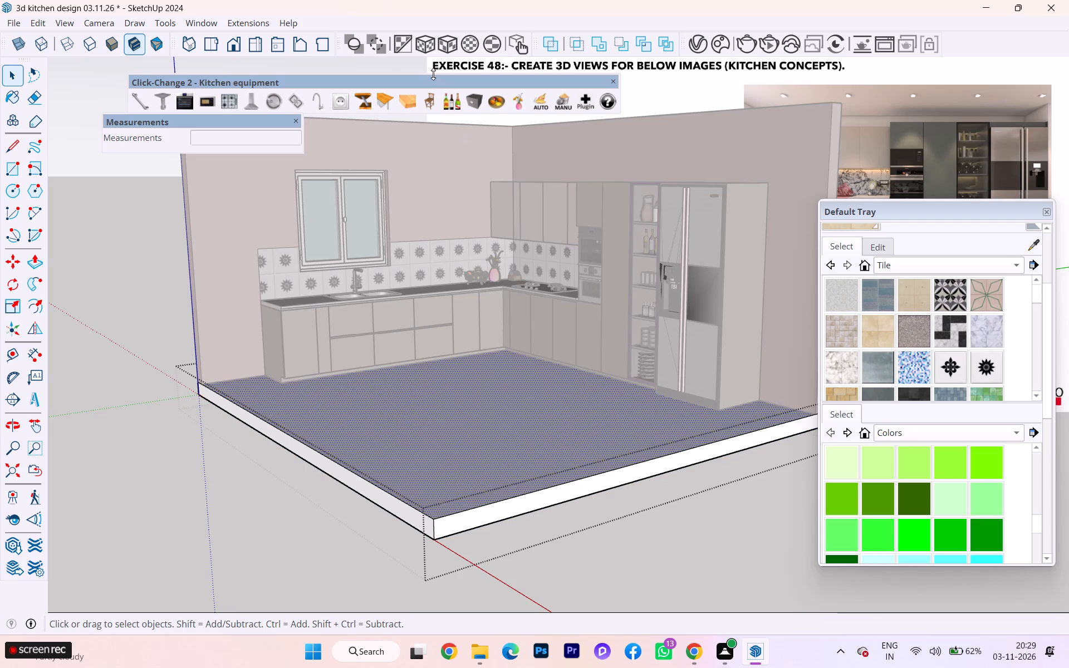
{"action": "left_click", "coordinate": [872, 327]}
{"action": "left_click", "coordinate": [595, 363]}
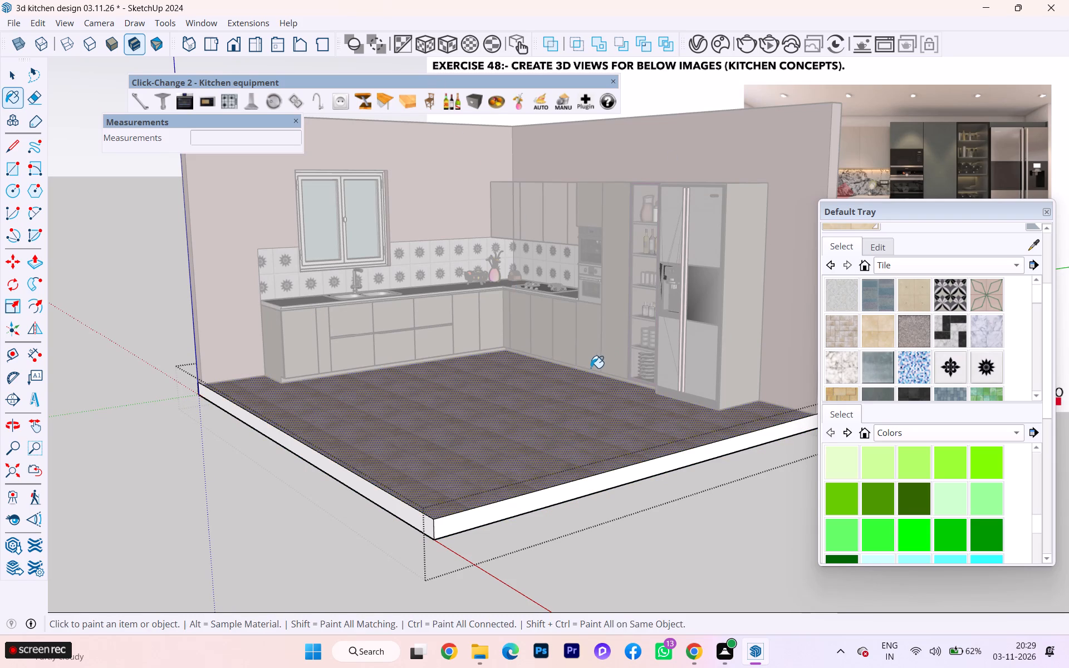
{"action": "scroll", "coordinate": [553, 429], "scroll_direction": "up", "scroll_amount": 3}
{"action": "scroll", "coordinate": [545, 435], "scroll_direction": "down", "scroll_amount": 1}
{"action": "middle_click_drag", "start_coordinate": [545, 435], "coordinate": [503, 662]}
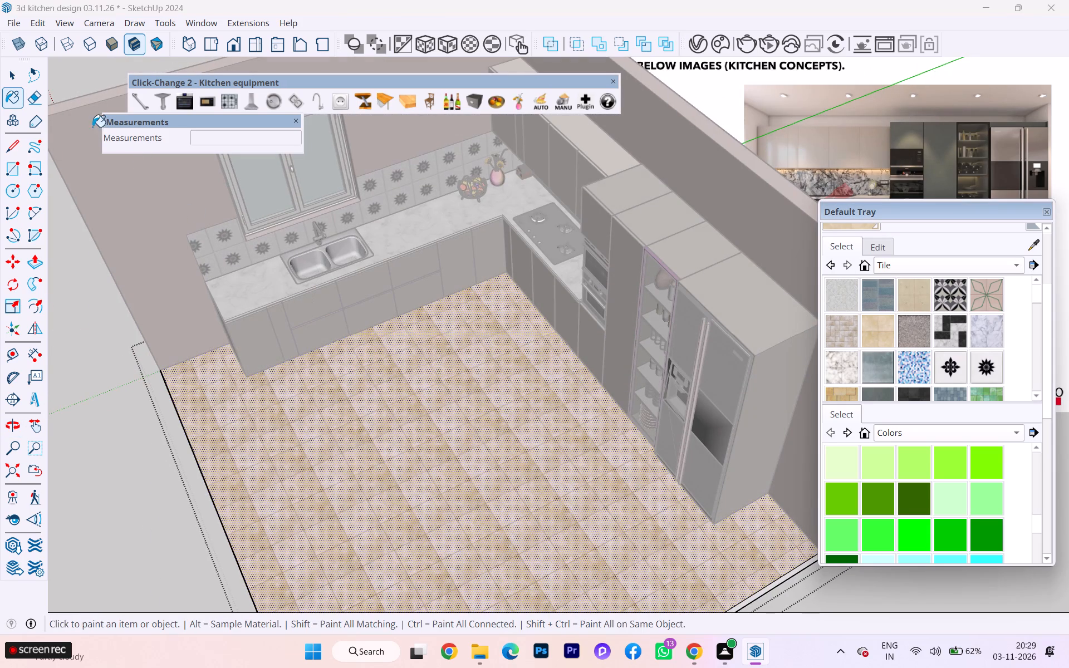
Start positioning the texture on the floor's top face and move its origin to the slab's front corner beside the window wall.
{"action": "left_click", "coordinate": [23, 83]}
{"action": "right_click", "coordinate": [497, 499]}
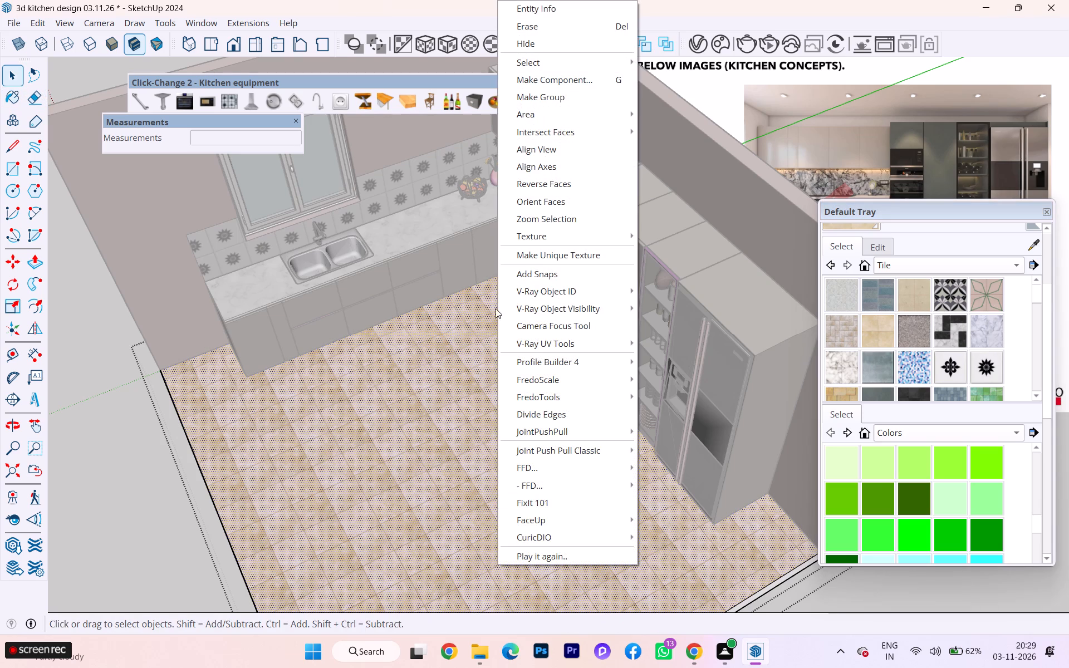
{"action": "left_click", "coordinate": [566, 234]}
{"action": "left_click", "coordinate": [710, 230]}
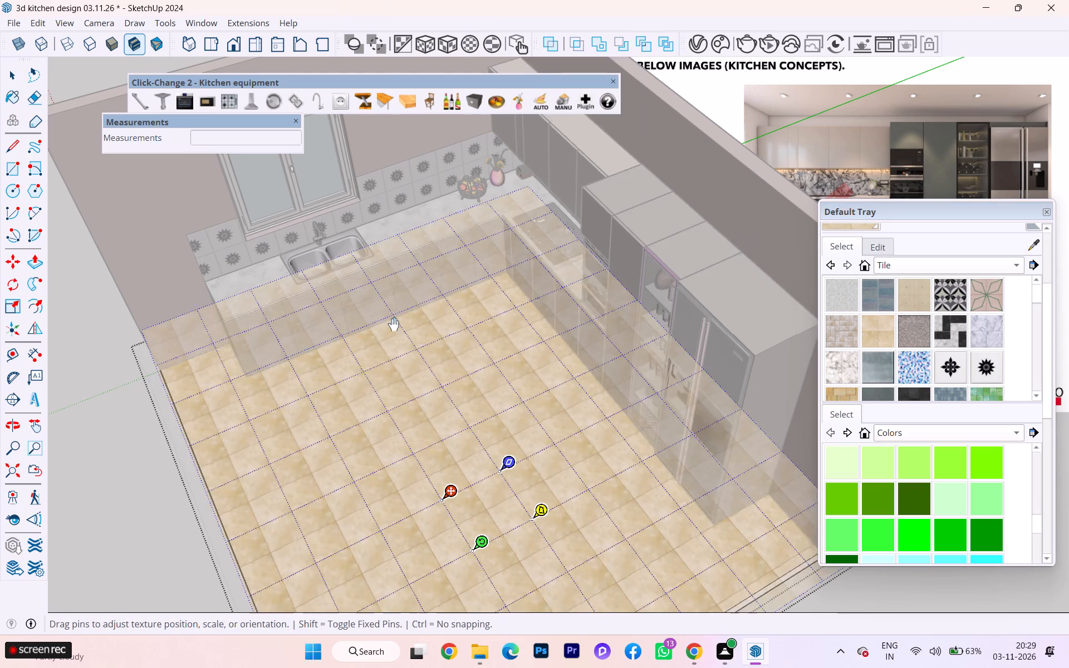
{"action": "scroll", "coordinate": [363, 335], "scroll_direction": "down", "scroll_amount": 2}
{"action": "middle_click_drag", "start_coordinate": [411, 336], "coordinate": [691, 306]}
{"action": "scroll", "coordinate": [408, 305], "scroll_direction": "down", "scroll_amount": 1}
{"action": "scroll", "coordinate": [406, 305], "scroll_direction": "up", "scroll_amount": 1}
{"action": "scroll", "coordinate": [394, 305], "scroll_direction": "down", "scroll_amount": 1}
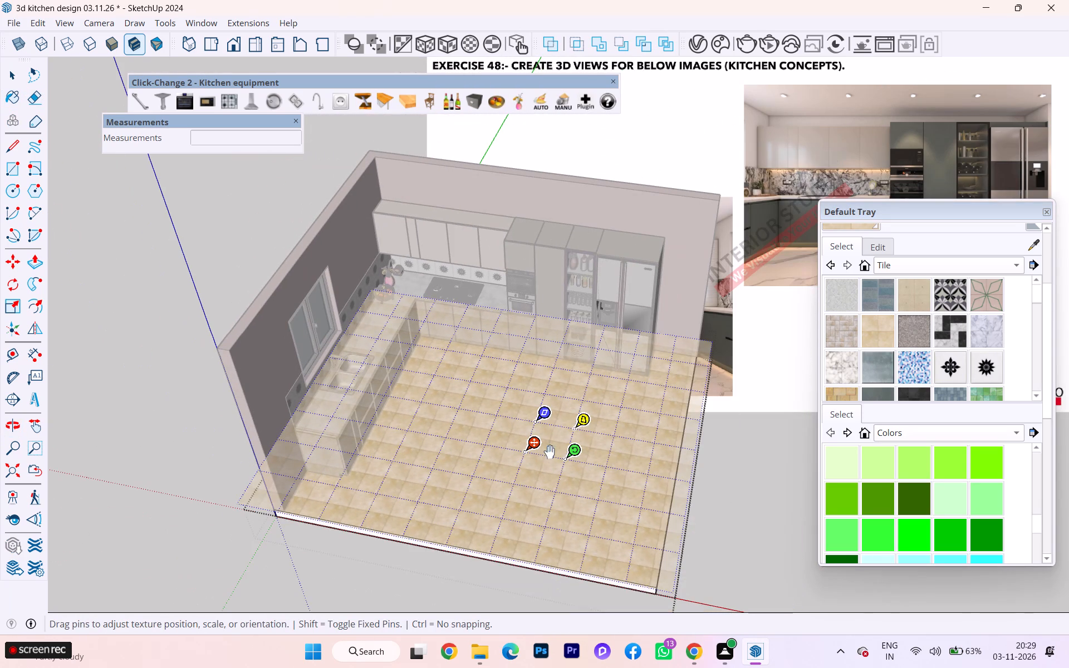
{"action": "left_click_drag", "start_coordinate": [540, 448], "coordinate": [293, 513]}
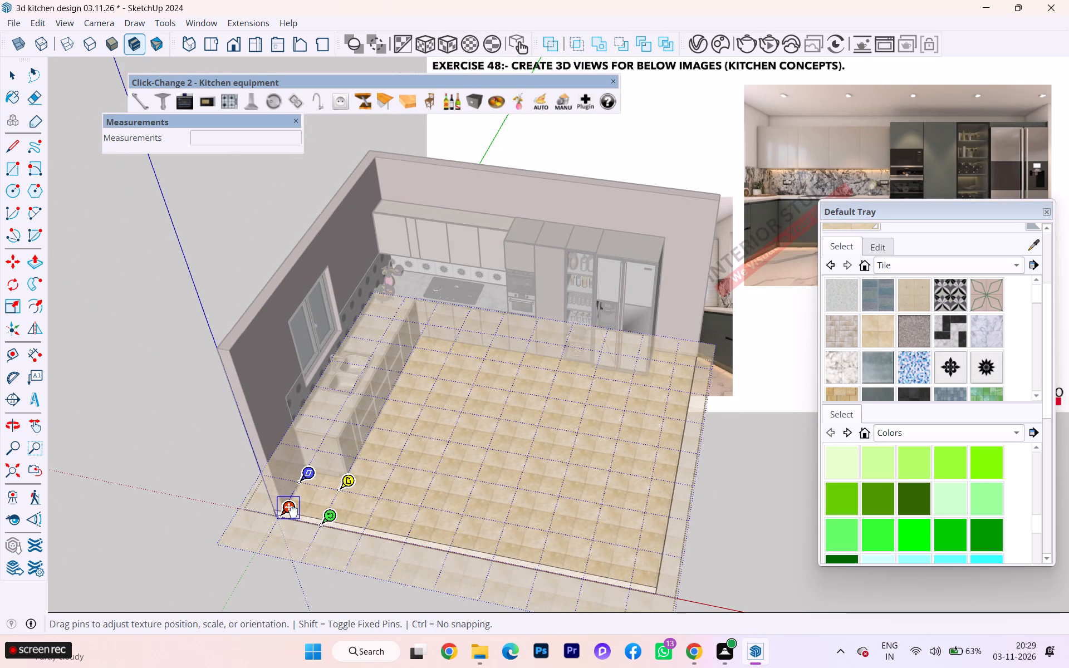
{"action": "left_click_drag", "start_coordinate": [293, 513], "coordinate": [294, 507]}
Enlarge the floor texture so one full repeat spans the slab's front edge, keeping it aligned with that edge.
{"action": "left_click_drag", "start_coordinate": [328, 520], "coordinate": [578, 562]}
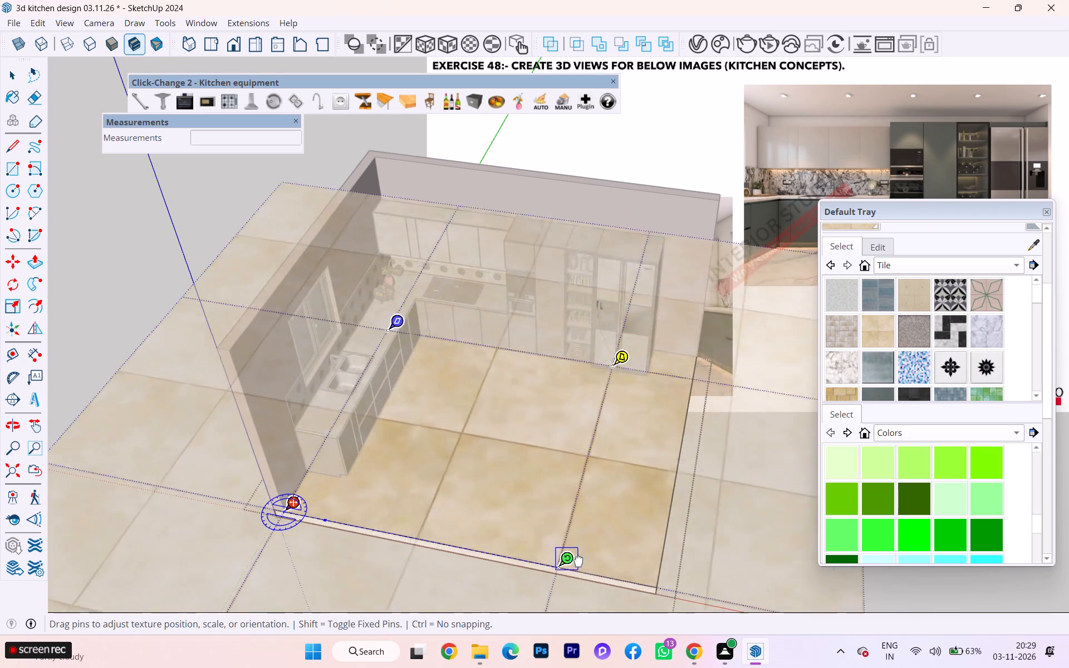
{"action": "left_click_drag", "start_coordinate": [578, 562], "coordinate": [667, 595]}
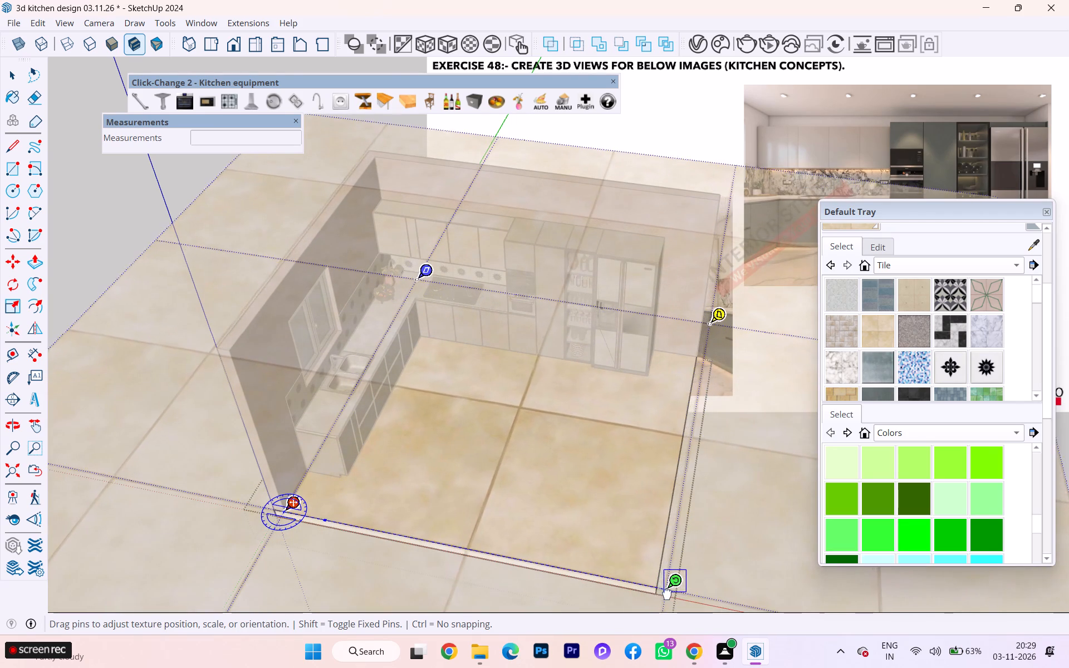
{"action": "left_click_drag", "start_coordinate": [667, 595], "coordinate": [820, 601]}
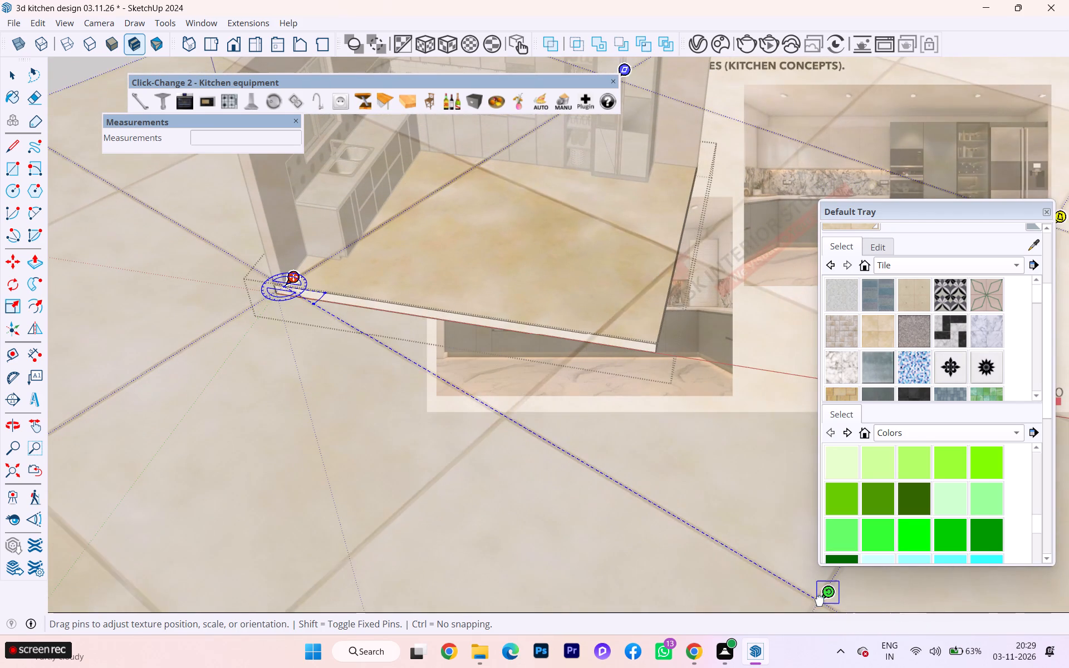
{"action": "left_click_drag", "start_coordinate": [820, 601], "coordinate": [648, 342]}
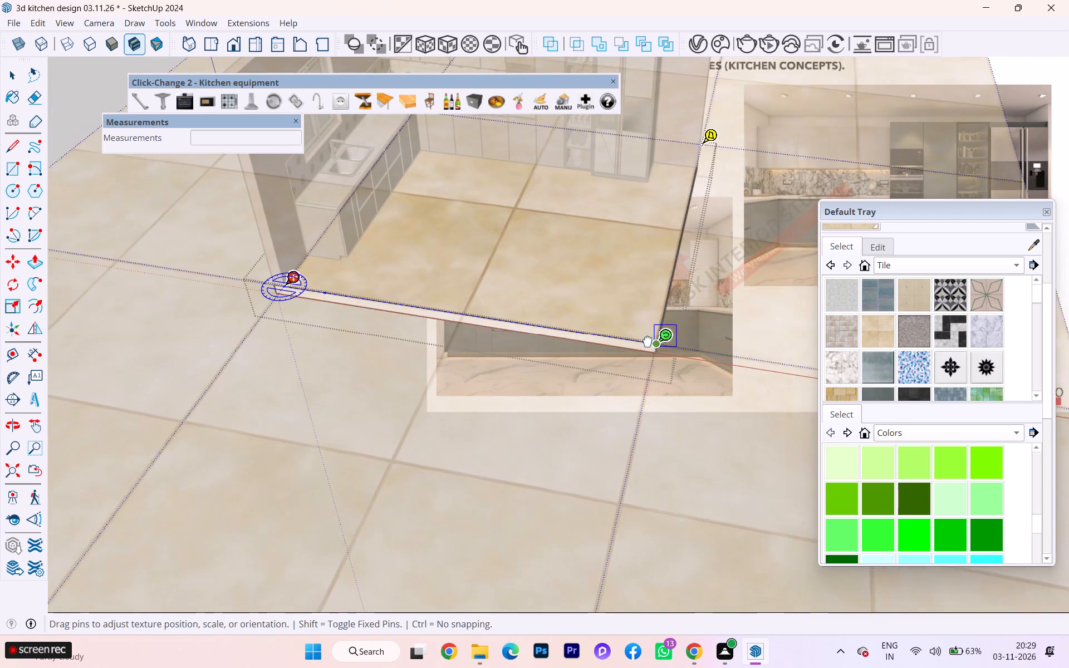
{"action": "left_click_drag", "start_coordinate": [648, 342], "coordinate": [655, 343]}
{"action": "scroll", "coordinate": [409, 313], "scroll_direction": "down", "scroll_amount": 4}
{"action": "middle_click_drag", "start_coordinate": [349, 324], "coordinate": [450, 465]}
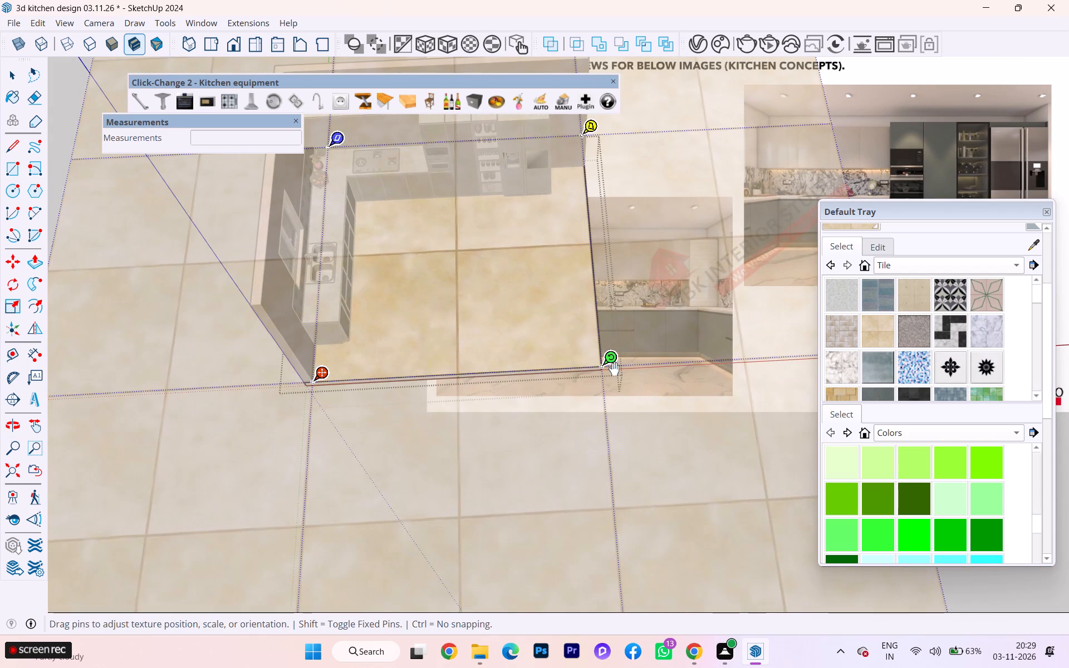
Stretch the floor texture further along the front edge until one tile covers the whole floor, apply it and leave the slab's editing mode.
{"action": "left_click", "coordinate": [615, 361]}
{"action": "left_click_drag", "start_coordinate": [612, 364], "coordinate": [907, 352]}
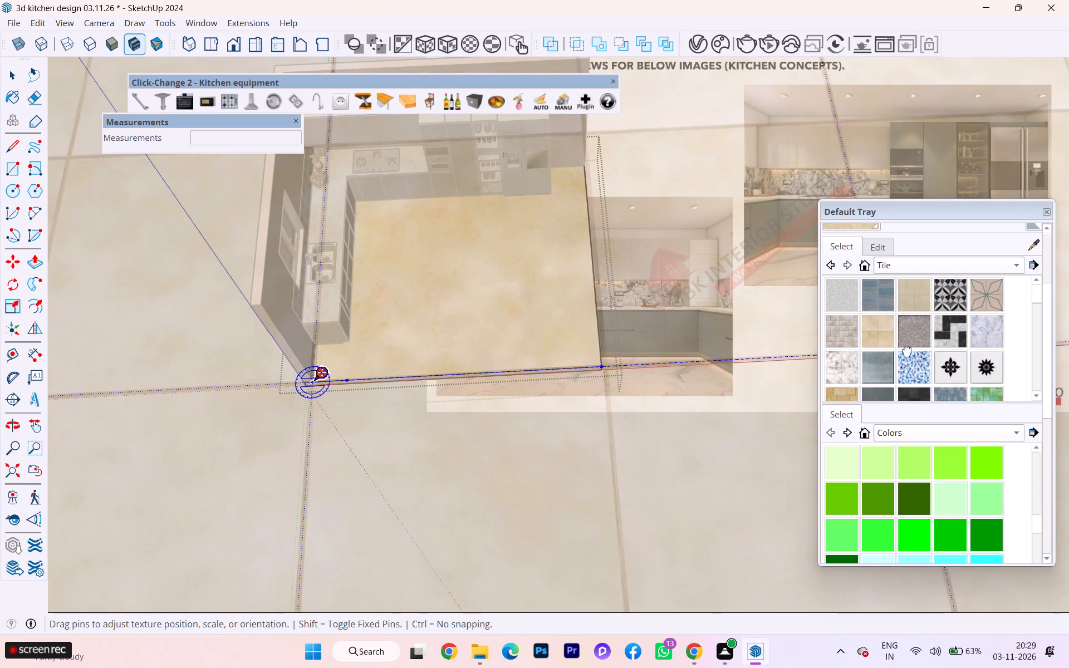
{"action": "left_click_drag", "start_coordinate": [907, 352], "coordinate": [905, 341]}
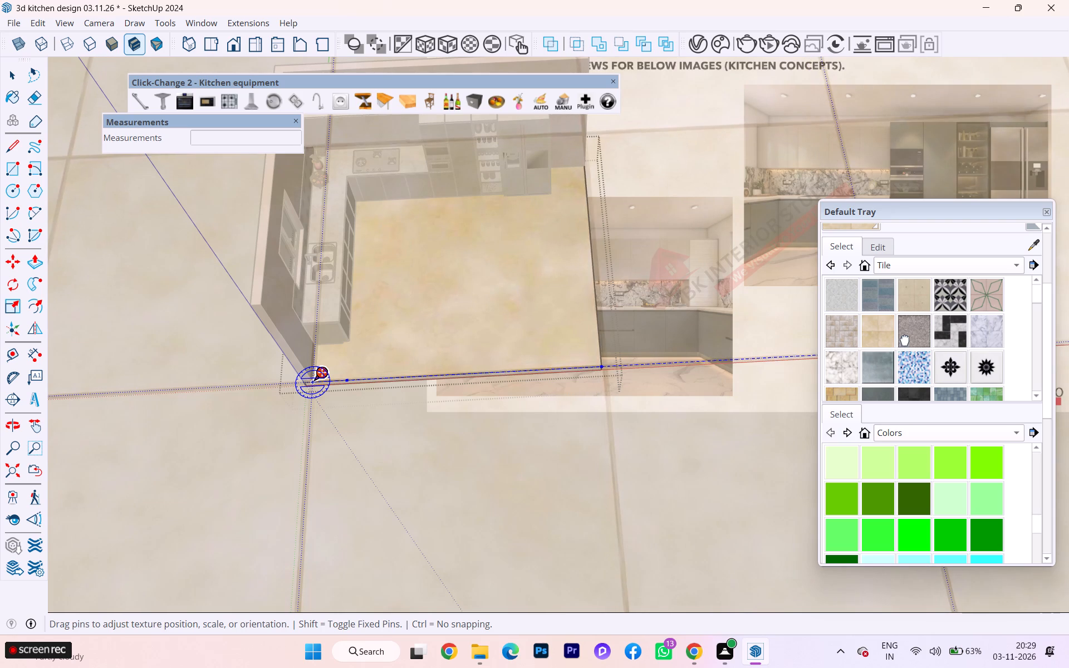
{"action": "left_click_drag", "start_coordinate": [905, 341], "coordinate": [908, 343]}
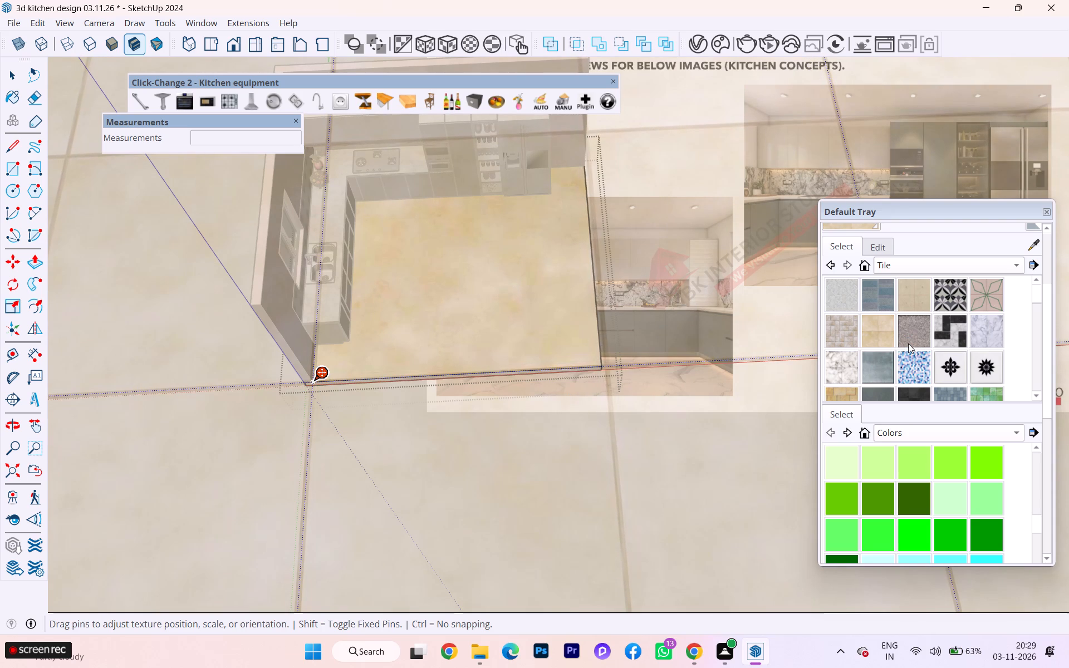
{"action": "left_click", "coordinate": [908, 343]}
{"action": "scroll", "coordinate": [553, 341], "scroll_direction": "down", "scroll_amount": 3}
{"action": "scroll", "coordinate": [526, 342], "scroll_direction": "up", "scroll_amount": 2}
{"action": "scroll", "coordinate": [474, 352], "scroll_direction": "down", "scroll_amount": 5}
{"action": "scroll", "coordinate": [385, 409], "scroll_direction": "up", "scroll_amount": 3}
{"action": "scroll", "coordinate": [384, 409], "scroll_direction": "down", "scroll_amount": 1}
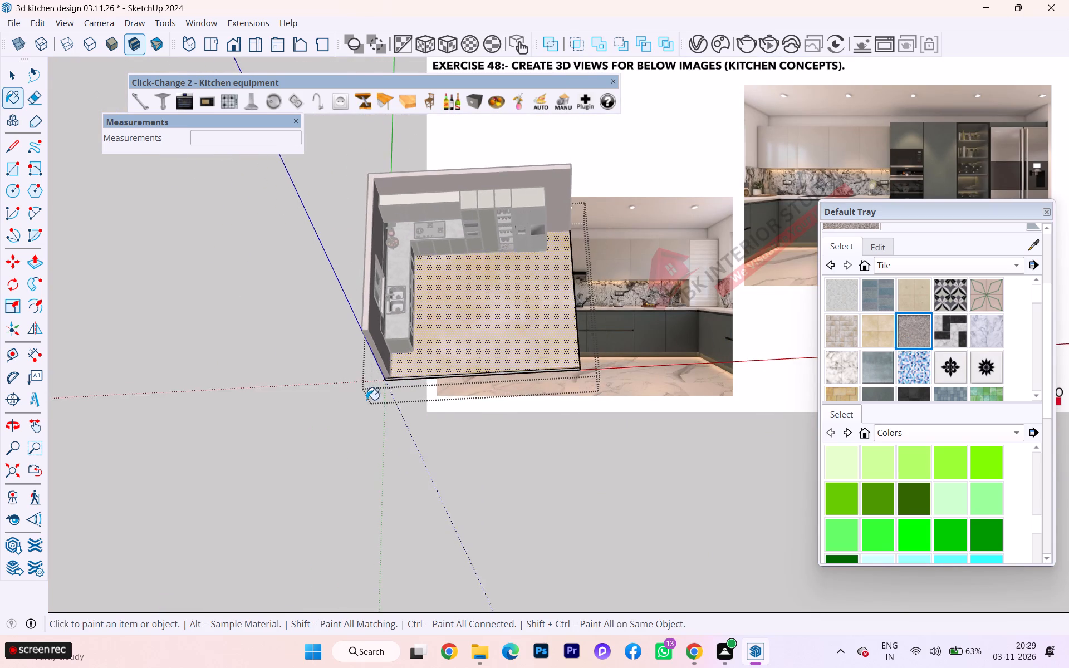
{"action": "scroll", "coordinate": [366, 400], "scroll_direction": "down", "scroll_amount": 4}
{"action": "left_click", "coordinate": [10, 81]}
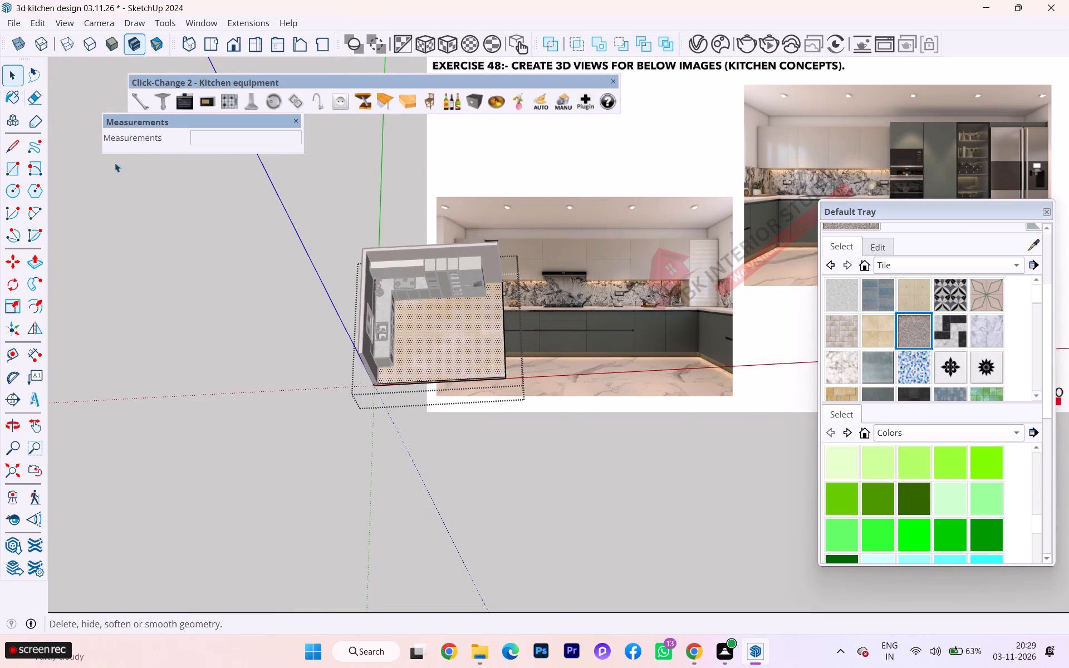
{"action": "left_click", "coordinate": [244, 269]}
Examine the stretched beige floor texture up close and from above for visible joints.
{"action": "scroll", "coordinate": [487, 369], "scroll_direction": "up", "scroll_amount": 14}
{"action": "scroll", "coordinate": [508, 364], "scroll_direction": "down", "scroll_amount": 1}
{"action": "scroll", "coordinate": [508, 364], "scroll_direction": "up", "scroll_amount": 3}
{"action": "scroll", "coordinate": [497, 375], "scroll_direction": "down", "scroll_amount": 1}
{"action": "middle_click_drag", "start_coordinate": [475, 378], "coordinate": [321, 184]}
{"action": "scroll", "coordinate": [529, 276], "scroll_direction": "up", "scroll_amount": 6}
{"action": "scroll", "coordinate": [470, 292], "scroll_direction": "up", "scroll_amount": 1}
{"action": "scroll", "coordinate": [470, 293], "scroll_direction": "down", "scroll_amount": 1}
{"action": "scroll", "coordinate": [470, 293], "scroll_direction": "up", "scroll_amount": 6}
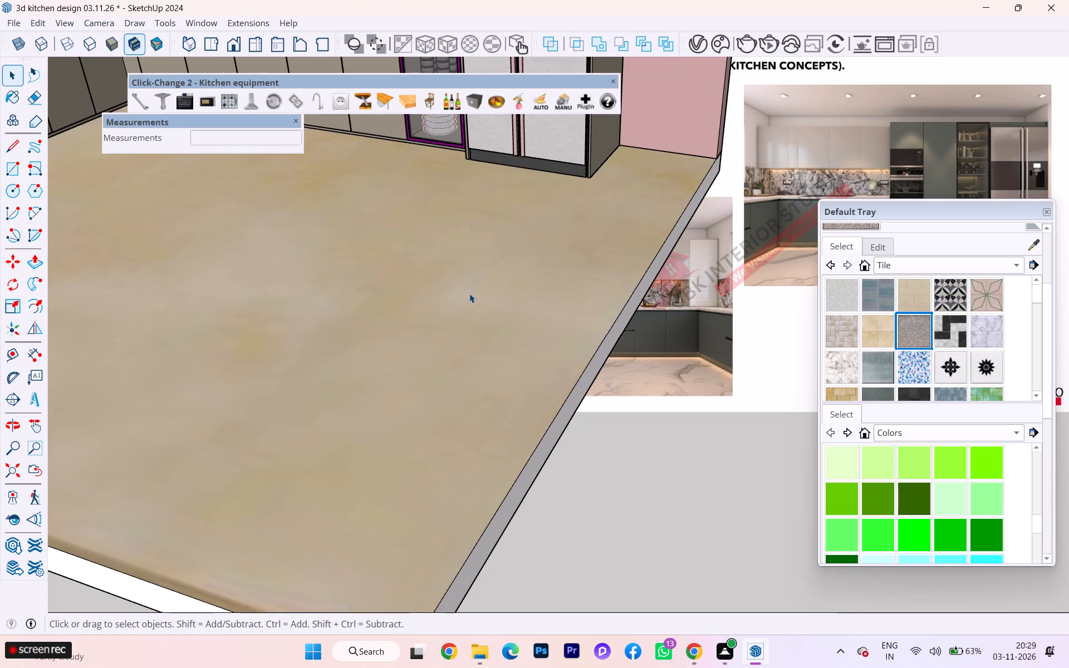
{"action": "scroll", "coordinate": [328, 319], "scroll_direction": "down", "scroll_amount": 3}
{"action": "scroll", "coordinate": [320, 325], "scroll_direction": "up", "scroll_amount": 2}
{"action": "scroll", "coordinate": [318, 325], "scroll_direction": "down", "scroll_amount": 2}
{"action": "scroll", "coordinate": [317, 333], "scroll_direction": "up", "scroll_amount": 2}
{"action": "scroll", "coordinate": [317, 333], "scroll_direction": "down", "scroll_amount": 2}
{"action": "middle_click_drag", "start_coordinate": [320, 355], "coordinate": [389, 523]}
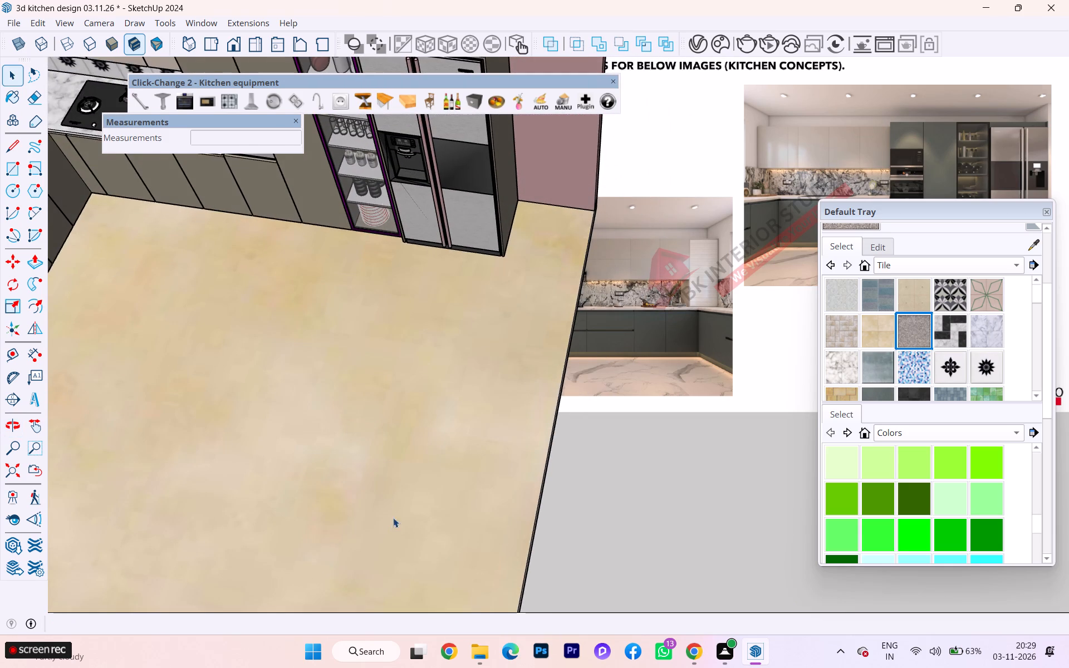
{"action": "scroll", "coordinate": [498, 335], "scroll_direction": "down", "scroll_amount": 2}
{"action": "scroll", "coordinate": [499, 334], "scroll_direction": "up", "scroll_amount": 4}
{"action": "scroll", "coordinate": [499, 333], "scroll_direction": "down", "scroll_amount": 3}
Shorten the material tray to uncover the reference kitchen image behind it.
{"action": "left_click_drag", "start_coordinate": [934, 200], "coordinate": [849, 384]}
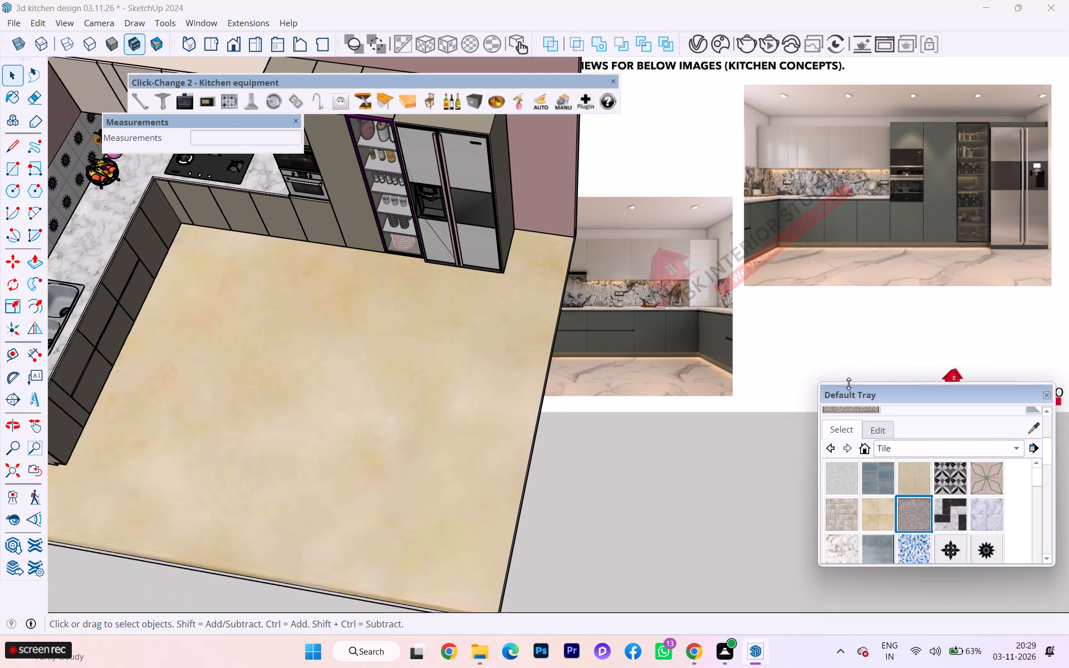
{"action": "left_click_drag", "start_coordinate": [849, 384], "coordinate": [845, 357]}
Review the kitchen's floor, cabinets, backsplash and appliances from several angles against the reference images.
{"action": "scroll", "coordinate": [386, 328], "scroll_direction": "down", "scroll_amount": 2}
{"action": "scroll", "coordinate": [505, 387], "scroll_direction": "up", "scroll_amount": 1}
{"action": "scroll", "coordinate": [506, 387], "scroll_direction": "down", "scroll_amount": 3}
{"action": "middle_click_drag", "start_coordinate": [513, 385], "coordinate": [419, 264]}
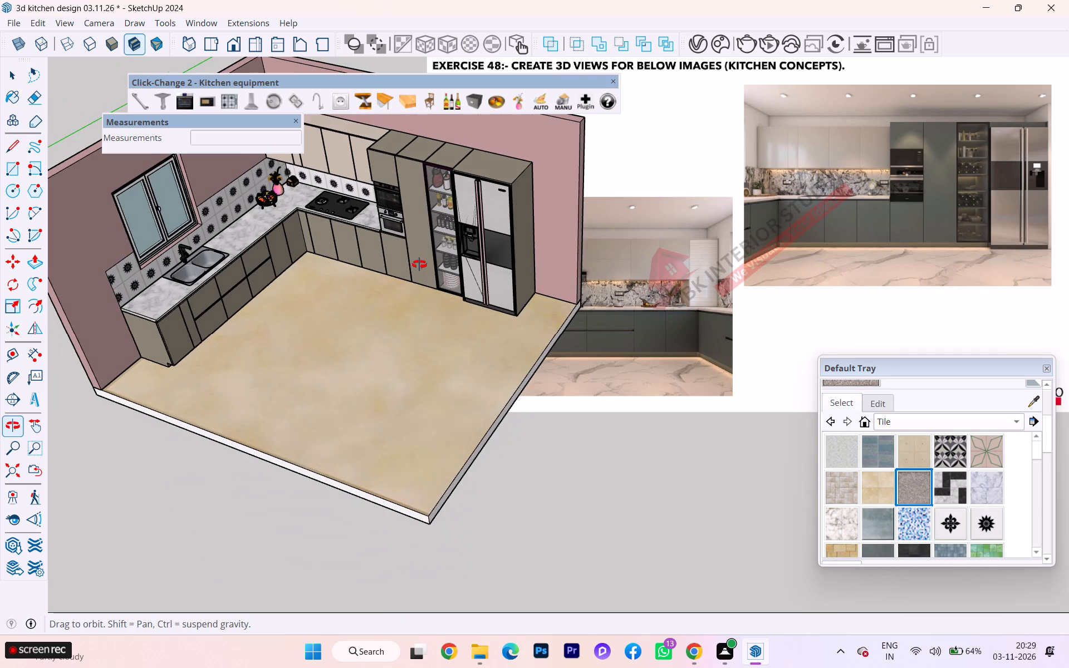
{"action": "middle_click_drag", "start_coordinate": [419, 264], "coordinate": [416, 264]}
{"action": "scroll", "coordinate": [467, 381], "scroll_direction": "down", "scroll_amount": 3}
{"action": "middle_click_drag", "start_coordinate": [472, 390], "coordinate": [496, 297]}
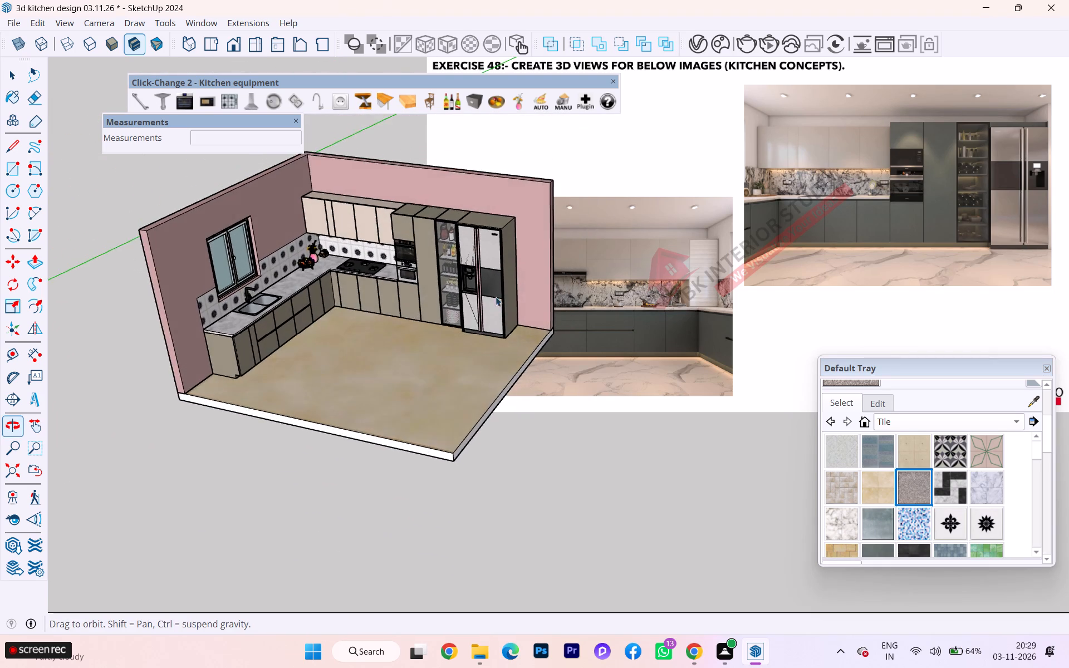
{"action": "middle_click_drag", "start_coordinate": [496, 297], "coordinate": [503, 311]}
{"action": "scroll", "coordinate": [361, 277], "scroll_direction": "up", "scroll_amount": 8}
{"action": "scroll", "coordinate": [382, 259], "scroll_direction": "down", "scroll_amount": 2}
{"action": "scroll", "coordinate": [382, 258], "scroll_direction": "up", "scroll_amount": 7}
{"action": "scroll", "coordinate": [384, 257], "scroll_direction": "down", "scroll_amount": 3}
{"action": "scroll", "coordinate": [394, 264], "scroll_direction": "up", "scroll_amount": 1}
{"action": "middle_click_drag", "start_coordinate": [439, 273], "coordinate": [460, 259]}
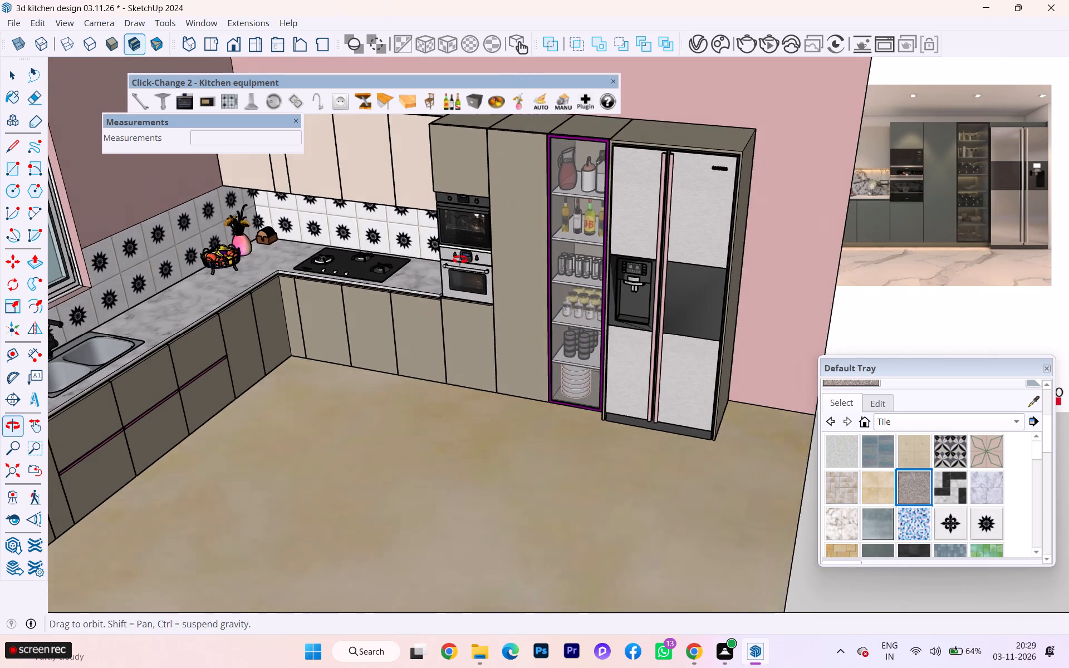
{"action": "middle_click_drag", "start_coordinate": [460, 259], "coordinate": [481, 243]}
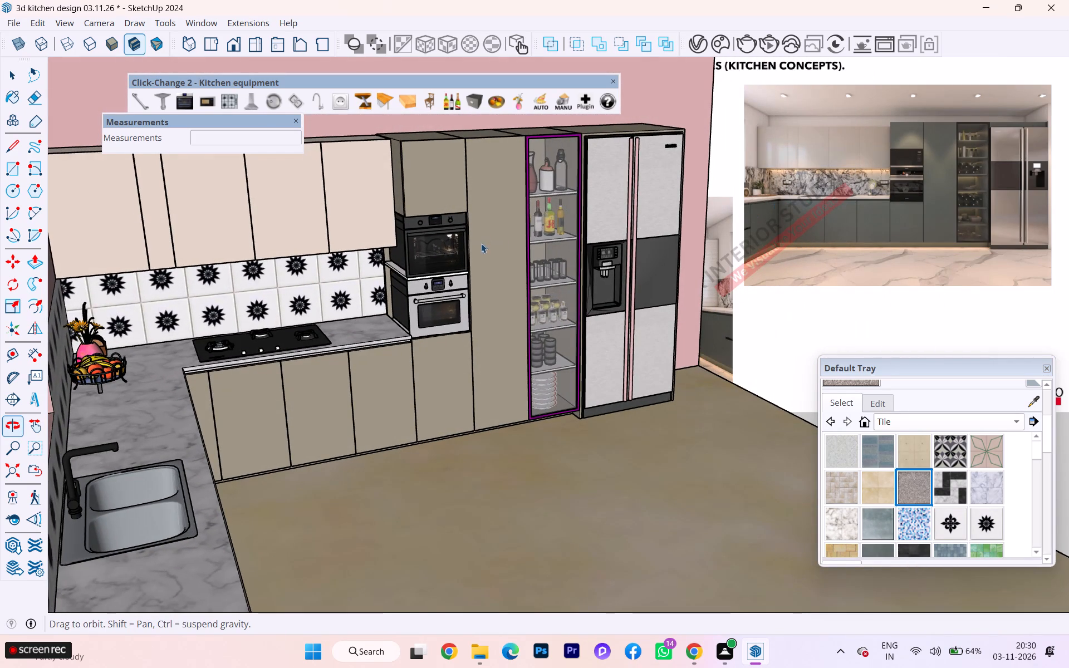
{"action": "scroll", "coordinate": [675, 237], "scroll_direction": "down", "scroll_amount": 3}
{"action": "scroll", "coordinate": [605, 256], "scroll_direction": "up", "scroll_amount": 1}
{"action": "scroll", "coordinate": [604, 256], "scroll_direction": "down", "scroll_amount": 2}
{"action": "middle_click_drag", "start_coordinate": [603, 252], "coordinate": [269, 230]}
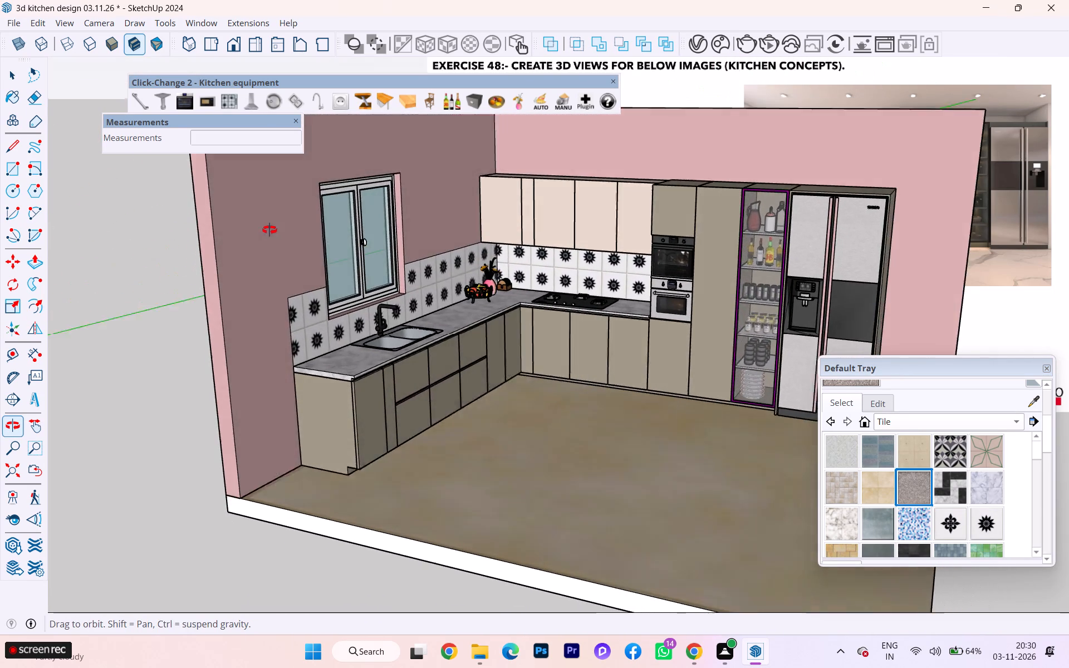
{"action": "middle_click_drag", "start_coordinate": [269, 230], "coordinate": [268, 230]}
{"action": "scroll", "coordinate": [423, 337], "scroll_direction": "down", "scroll_amount": 2}
{"action": "scroll", "coordinate": [352, 337], "scroll_direction": "down", "scroll_amount": 3}
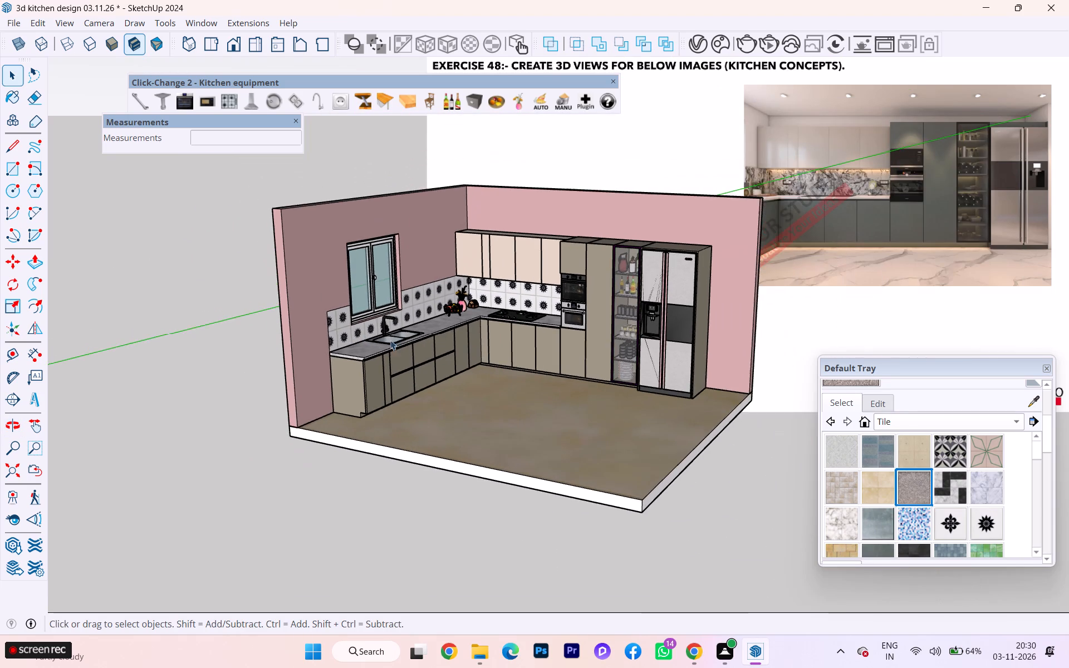
Frame the whole L-shaped kitchen, open the V-Ray Frame Buffer beside the reference image and start an interactive render.
{"action": "scroll", "coordinate": [425, 347], "scroll_direction": "up", "scroll_amount": 3}
{"action": "middle_click_drag", "start_coordinate": [469, 396], "coordinate": [646, 407]}
{"action": "scroll", "coordinate": [522, 341], "scroll_direction": "up", "scroll_amount": 1}
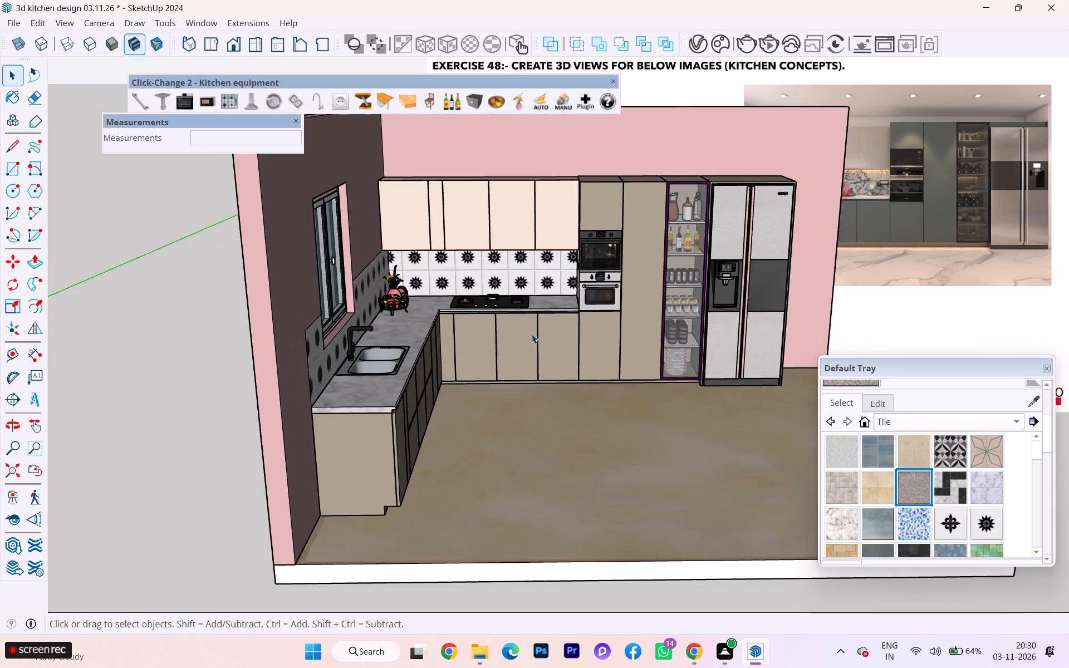
{"action": "scroll", "coordinate": [554, 335], "scroll_direction": "down", "scroll_amount": 1}
{"action": "middle_click_drag", "start_coordinate": [554, 335], "coordinate": [396, 347]}
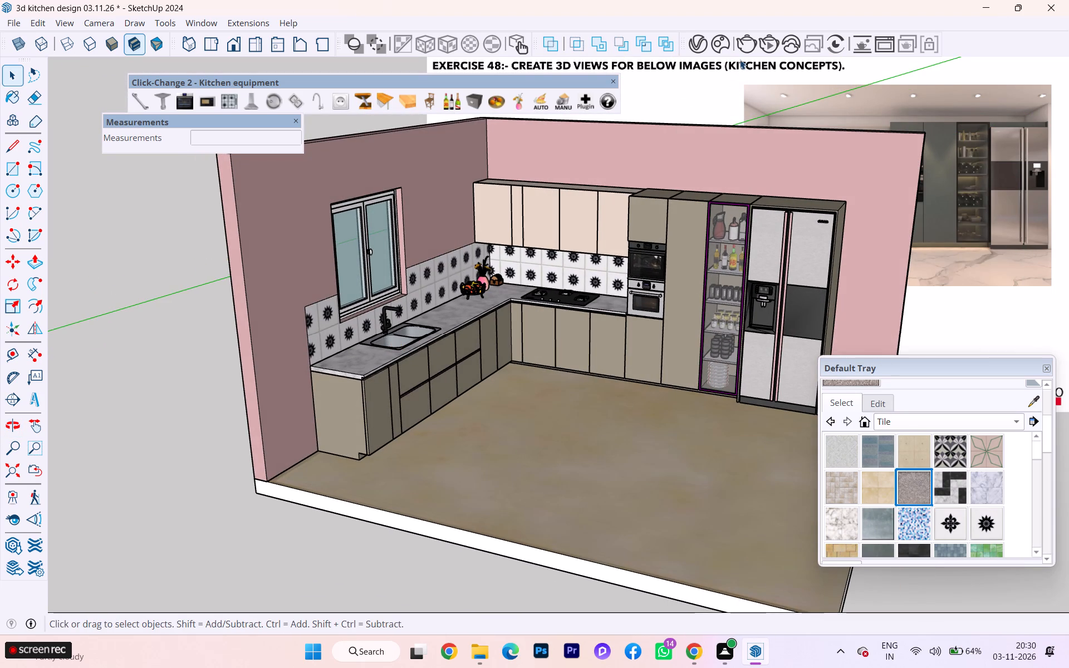
{"action": "left_click", "coordinate": [880, 45]}
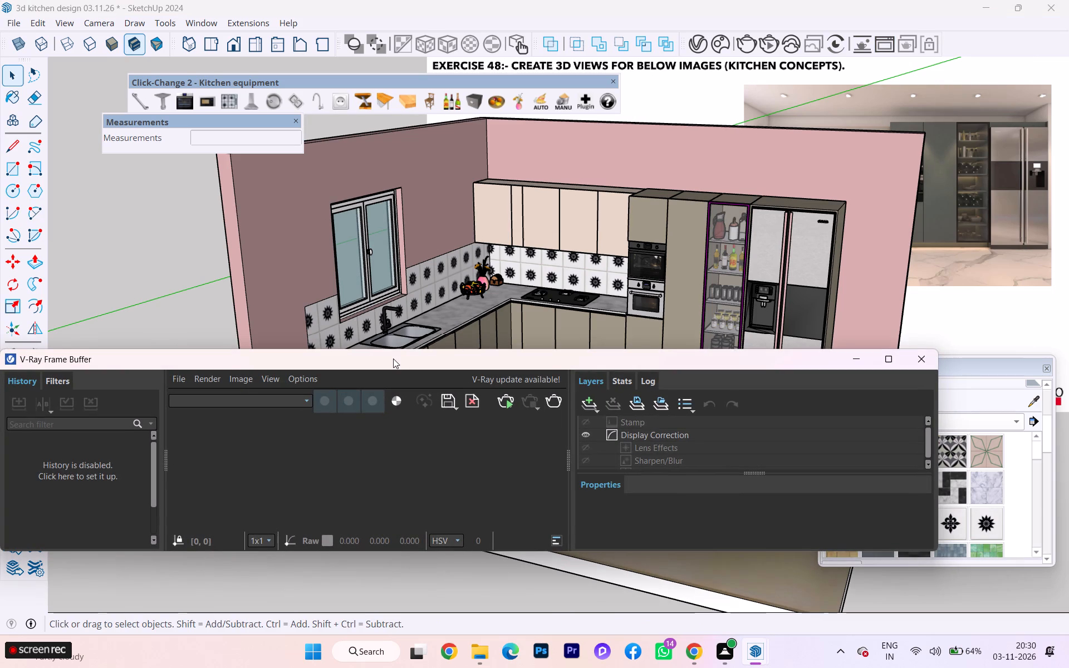
{"action": "left_click_drag", "start_coordinate": [393, 358], "coordinate": [490, 308]}
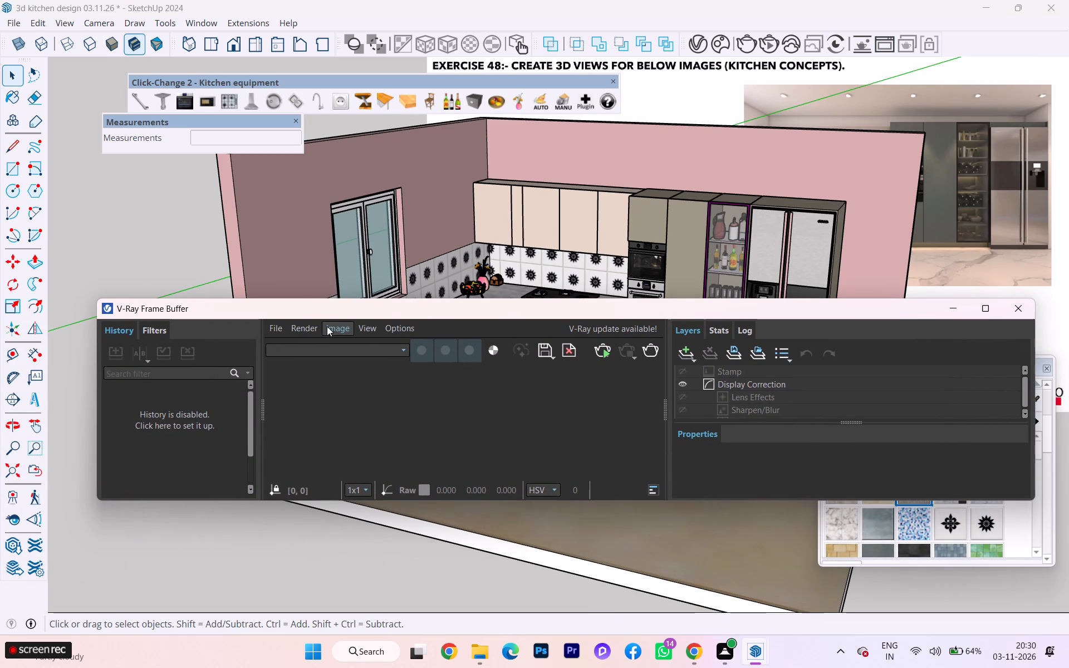
{"action": "scroll", "coordinate": [336, 323], "scroll_direction": "down", "scroll_amount": 3}
{"action": "scroll", "coordinate": [433, 326], "scroll_direction": "down", "scroll_amount": 1}
{"action": "left_click", "coordinate": [589, 355]}
{"action": "left_click", "coordinate": [605, 352]}
Bring the kitchen closer in the live render and inspect the rendered cabinets, floor, backsplash and refrigerator.
{"action": "scroll", "coordinate": [414, 246], "scroll_direction": "down", "scroll_amount": 1}
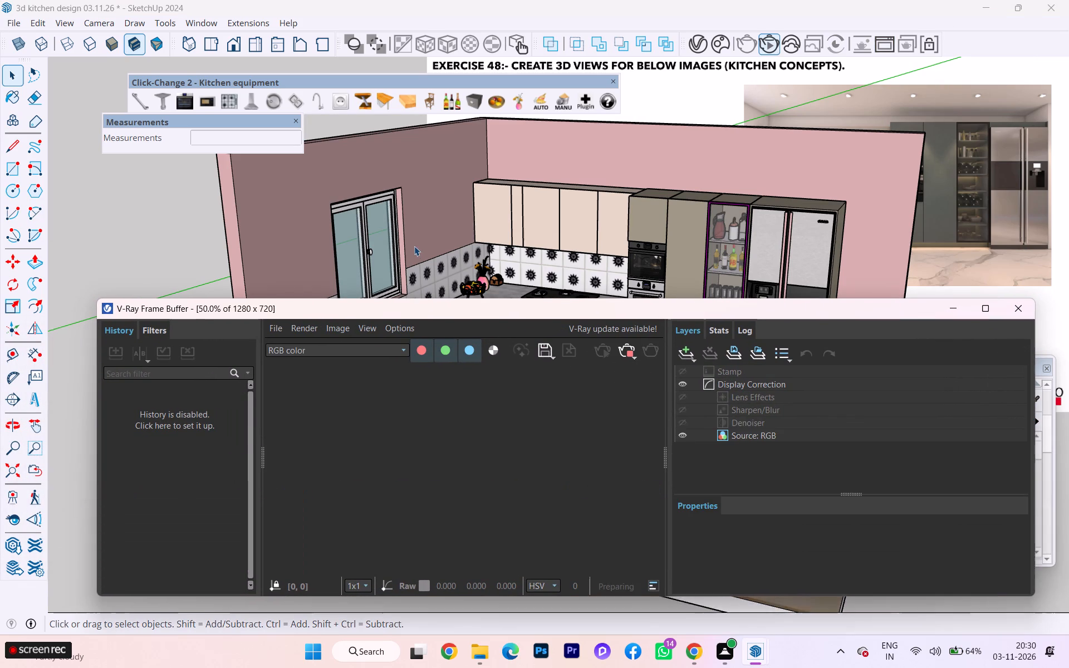
{"action": "scroll", "coordinate": [562, 222], "scroll_direction": "down", "scroll_amount": 1}
{"action": "scroll", "coordinate": [575, 254], "scroll_direction": "up", "scroll_amount": 2}
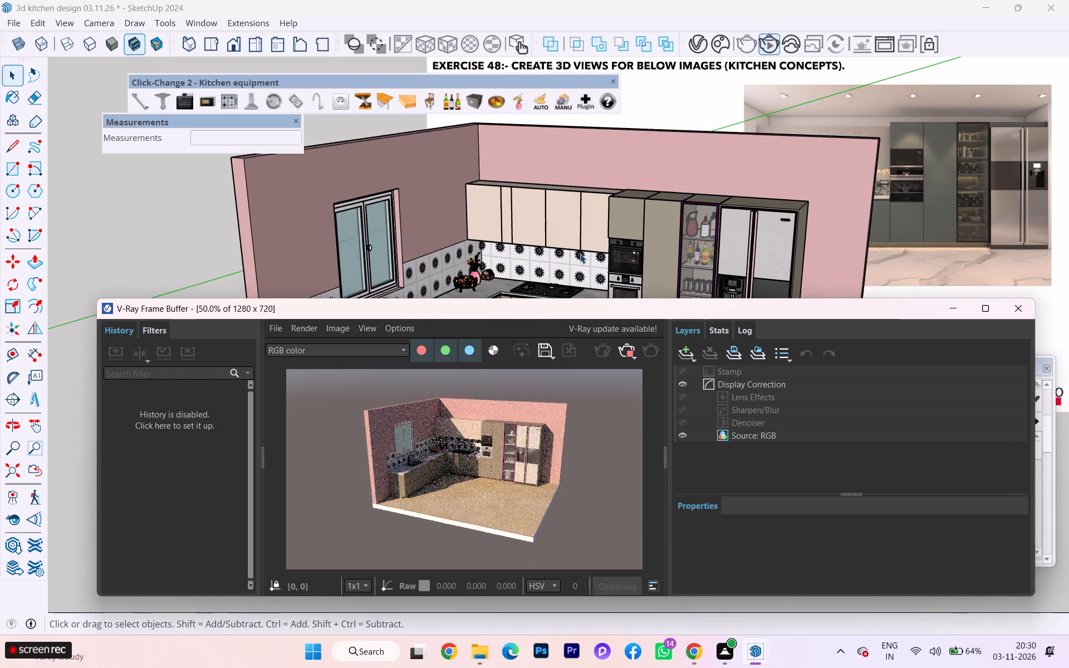
{"action": "scroll", "coordinate": [580, 254], "scroll_direction": "up", "scroll_amount": 4}
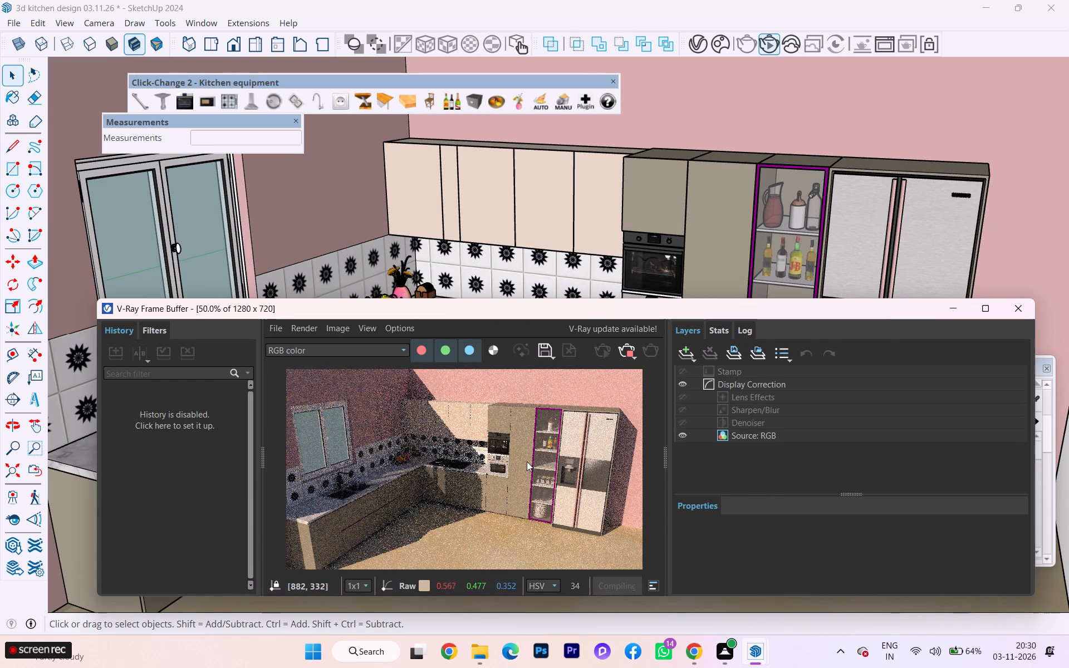
{"action": "scroll", "coordinate": [527, 461], "scroll_direction": "up", "scroll_amount": 2}
{"action": "scroll", "coordinate": [577, 454], "scroll_direction": "down", "scroll_amount": 2}
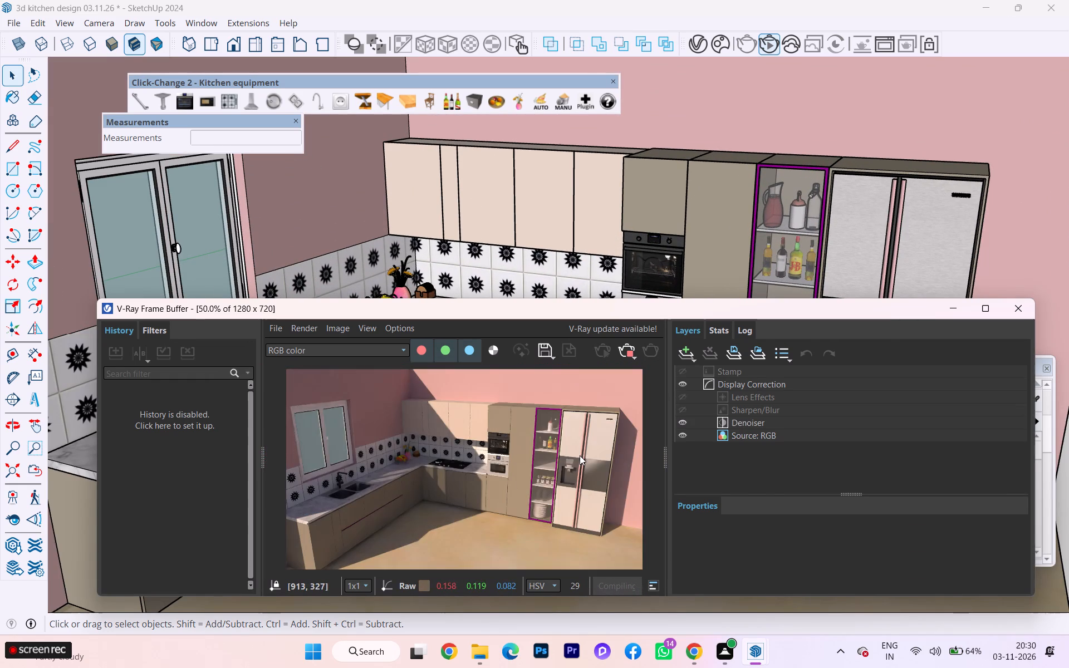
{"action": "scroll", "coordinate": [511, 465], "scroll_direction": "up", "scroll_amount": 3}
{"action": "scroll", "coordinate": [525, 461], "scroll_direction": "down", "scroll_amount": 2}
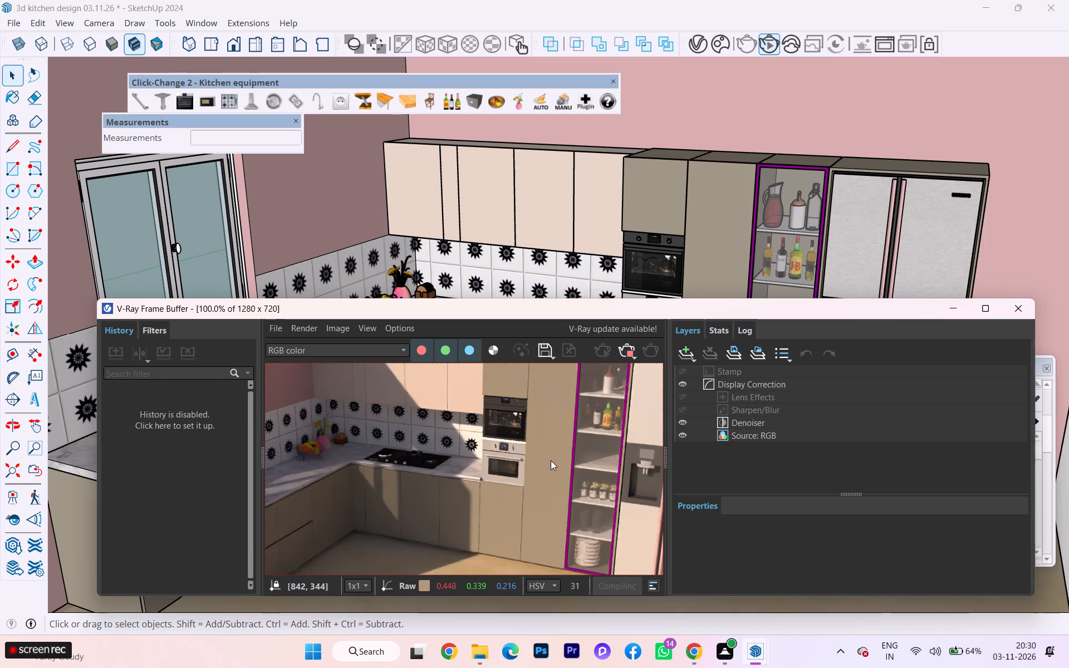
{"action": "scroll", "coordinate": [612, 463], "scroll_direction": "down", "scroll_amount": 1}
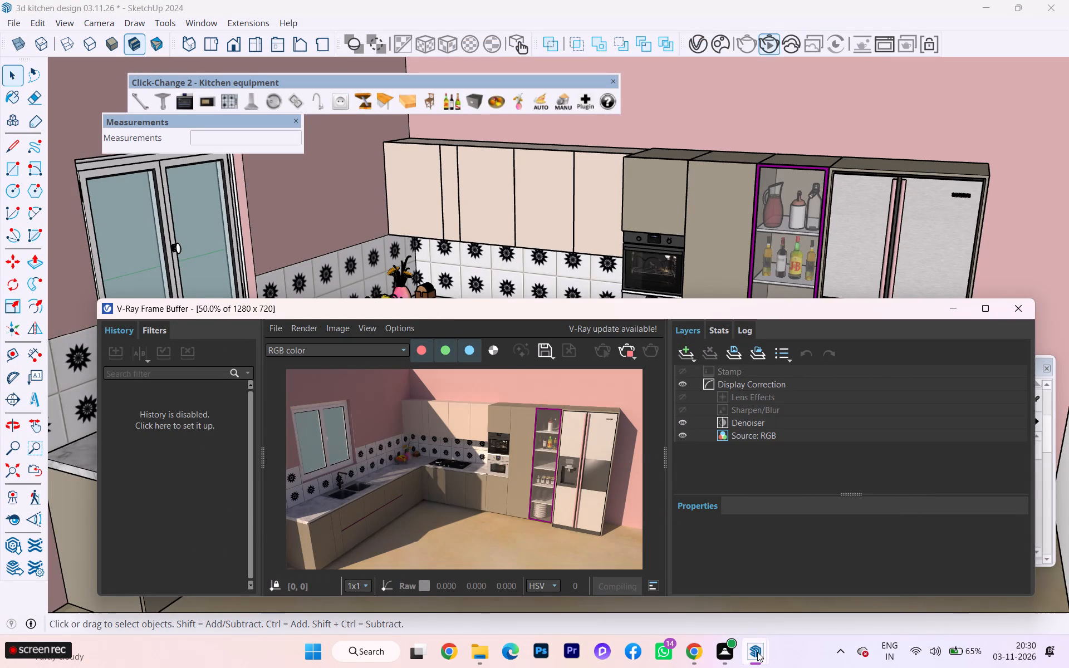
{"action": "left_click", "coordinate": [711, 600]}
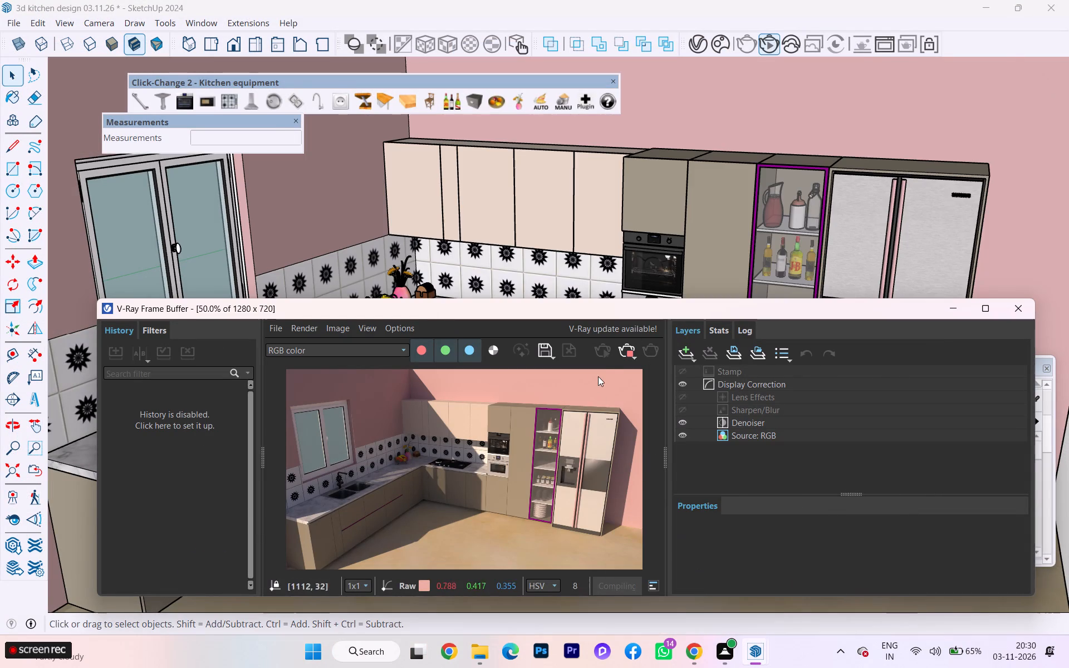
Open the V-Ray Asset Editor's render settings and stop the interactive render.
{"action": "left_click", "coordinate": [752, 655]}
{"action": "left_click", "coordinate": [729, 607]}
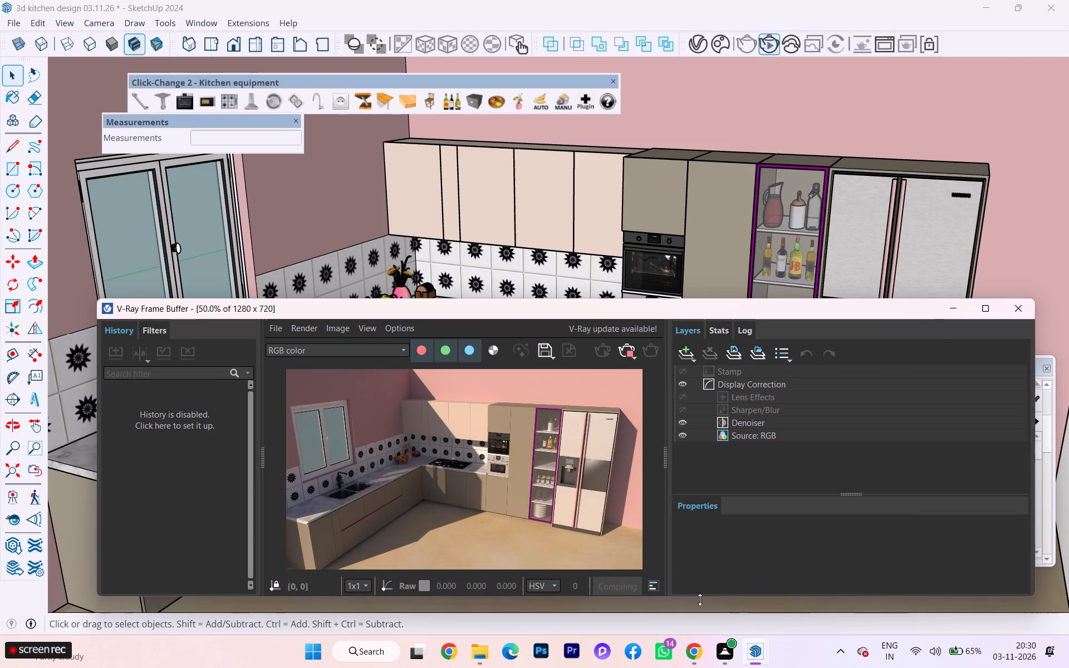
{"action": "left_click", "coordinate": [719, 50]}
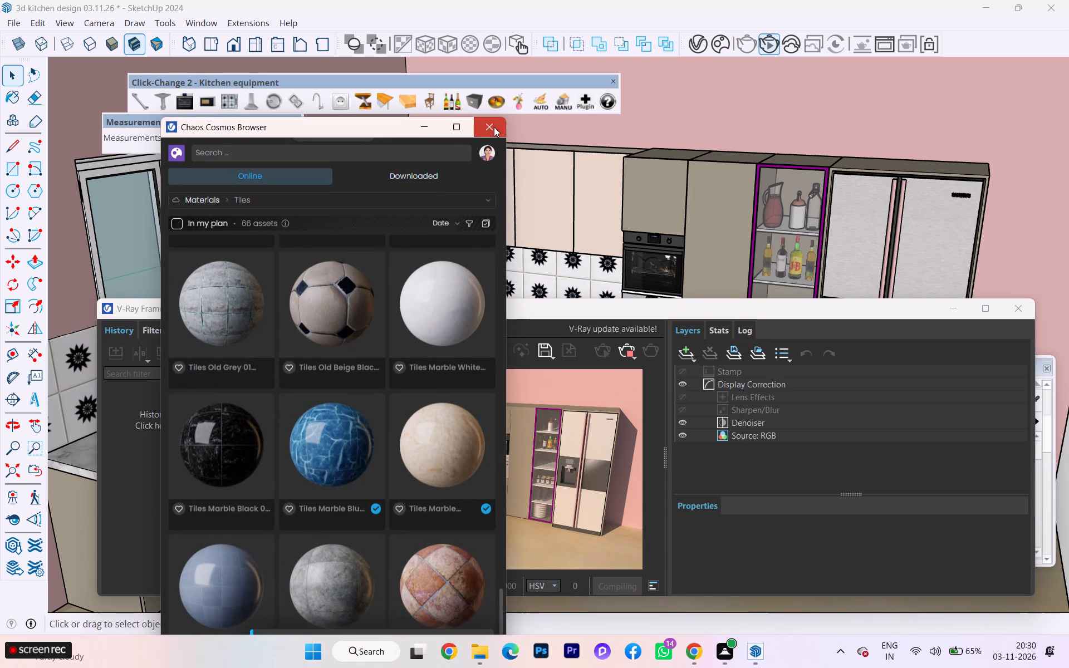
{"action": "left_click", "coordinate": [494, 127]}
{"action": "left_click", "coordinate": [695, 44]}
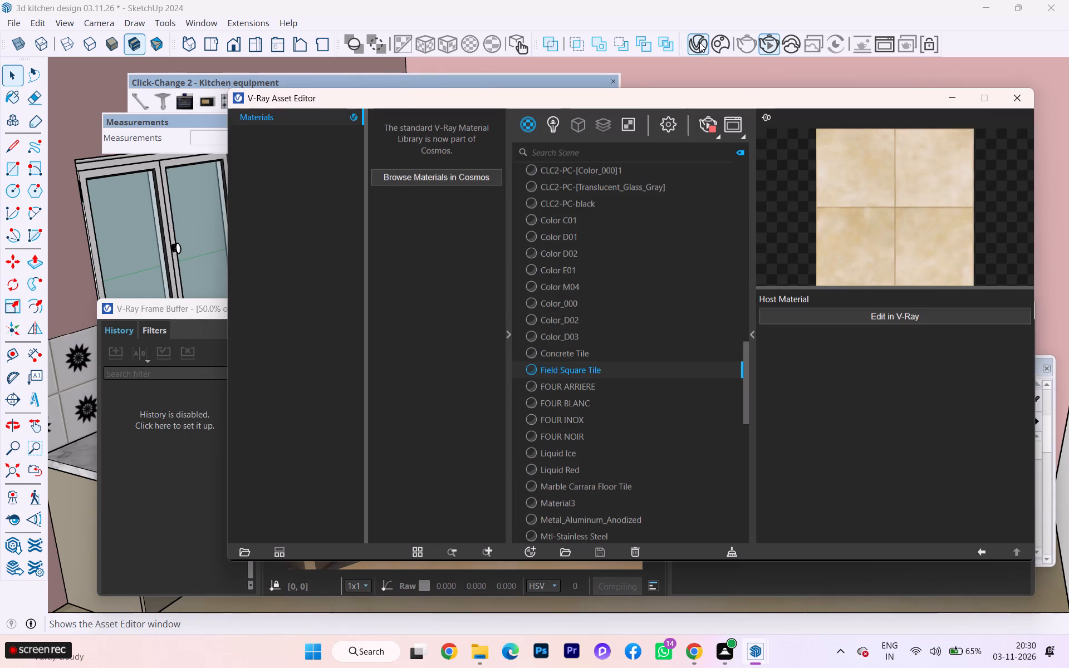
{"action": "left_click", "coordinate": [509, 337]}
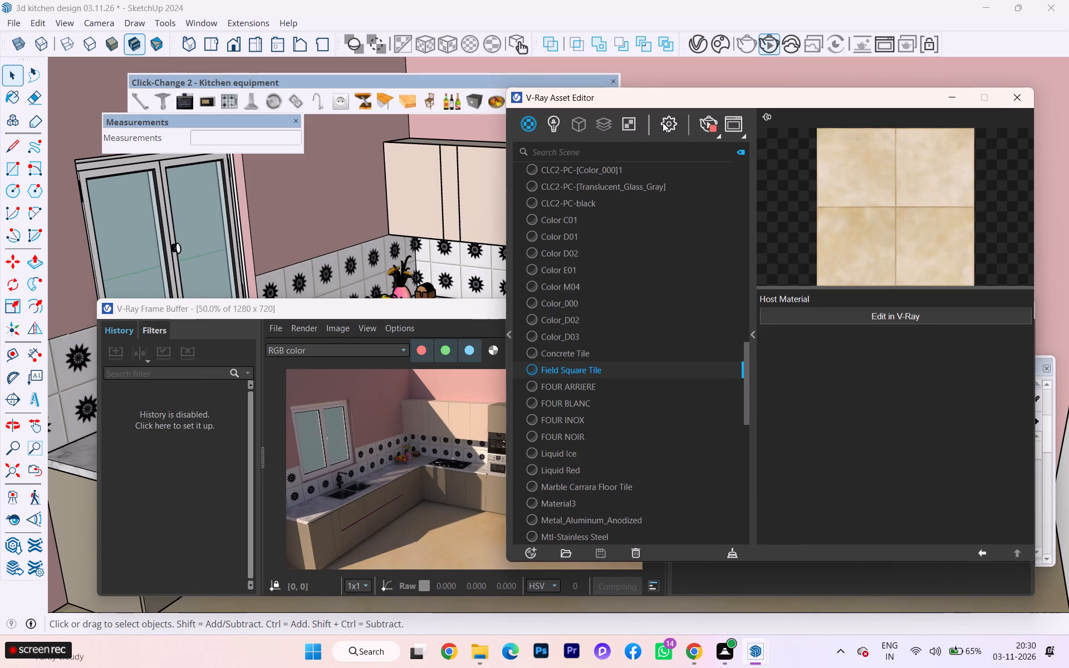
{"action": "left_click", "coordinate": [663, 122]}
{"action": "left_click", "coordinate": [706, 120]}
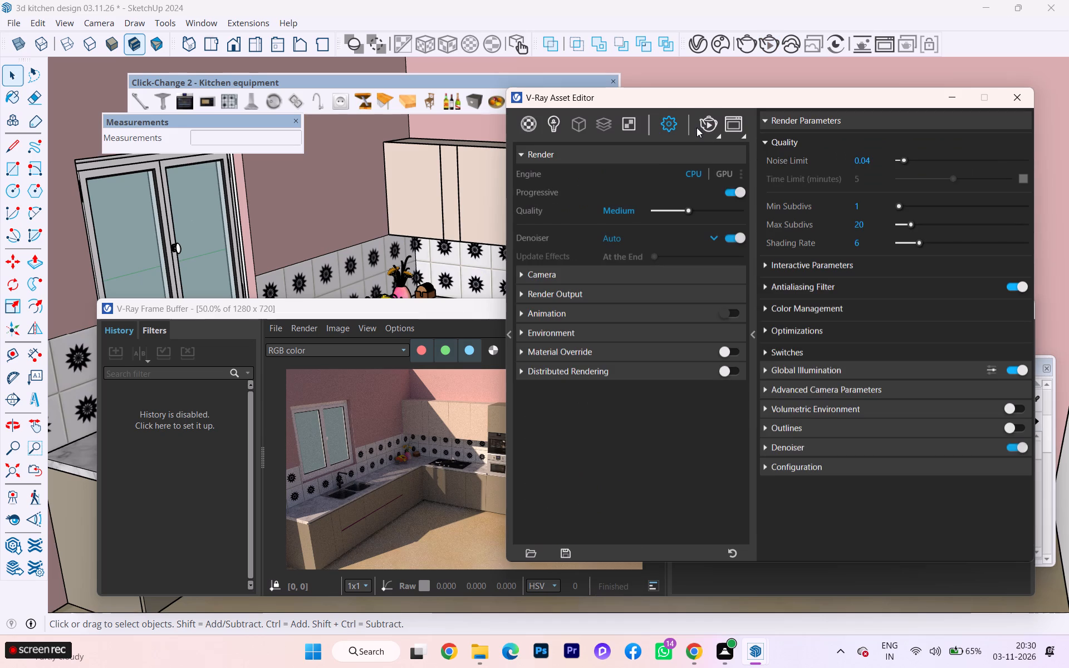
Expand the Material Override settings, then minimize the Asset Editor and the Frame Buffer to clear the model view.
{"action": "left_click", "coordinate": [523, 346]}
{"action": "scroll", "coordinate": [289, 228], "scroll_direction": "down", "scroll_amount": 1}
{"action": "scroll", "coordinate": [290, 229], "scroll_direction": "up", "scroll_amount": 1}
{"action": "scroll", "coordinate": [290, 229], "scroll_direction": "down", "scroll_amount": 1}
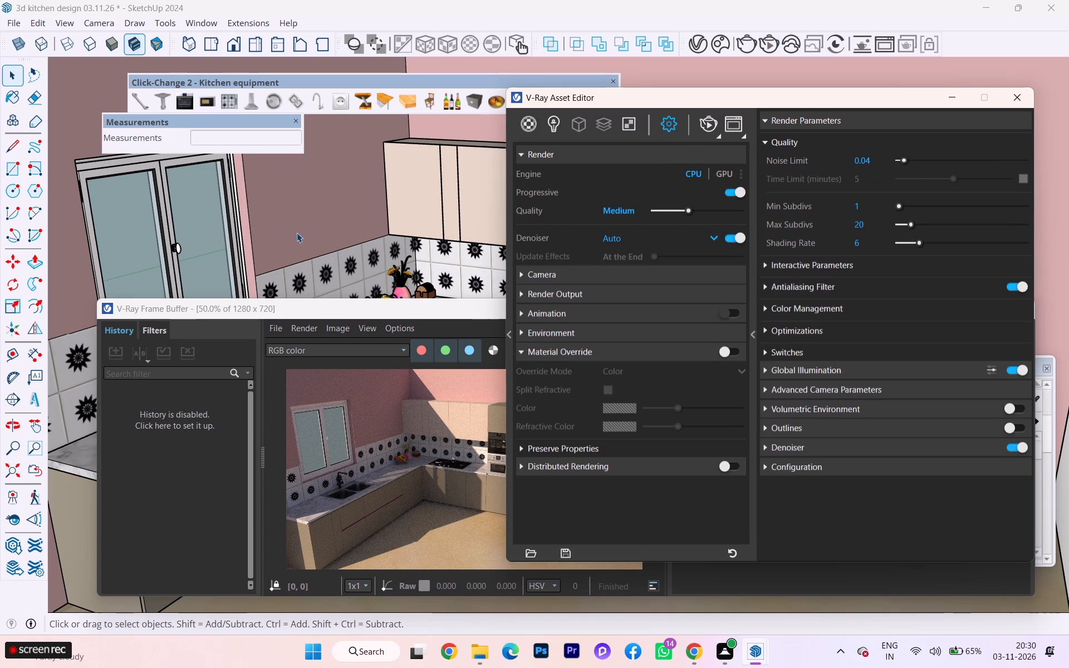
{"action": "scroll", "coordinate": [297, 233], "scroll_direction": "down", "scroll_amount": 5}
{"action": "middle_click_drag", "start_coordinate": [370, 233], "coordinate": [416, 207]}
{"action": "scroll", "coordinate": [418, 209], "scroll_direction": "down", "scroll_amount": 2}
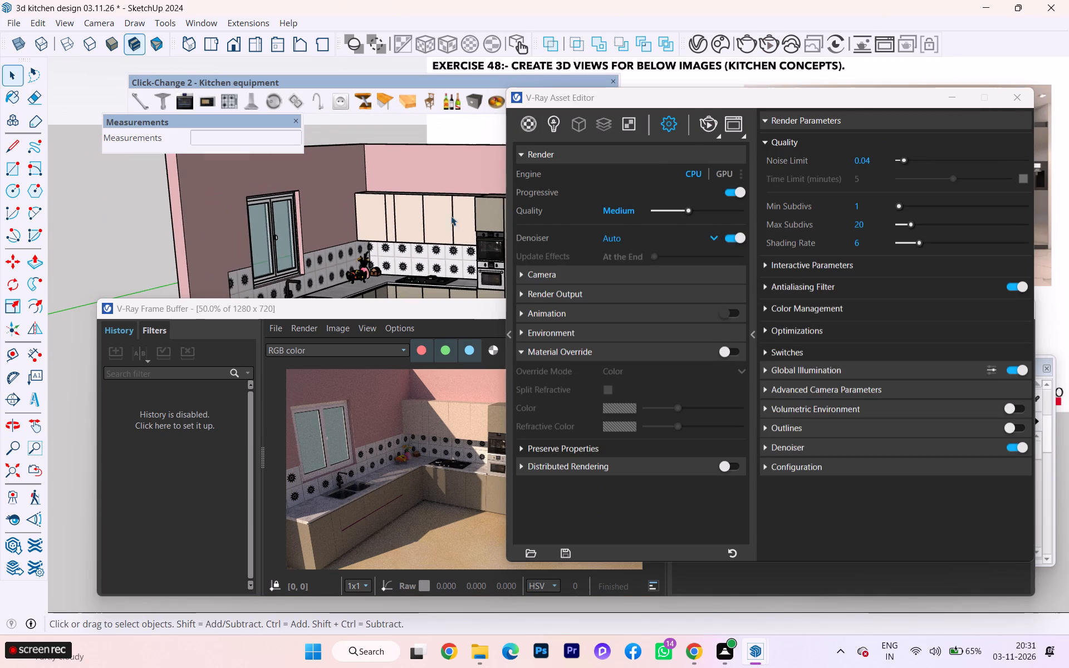
{"action": "left_click", "coordinate": [950, 95]}
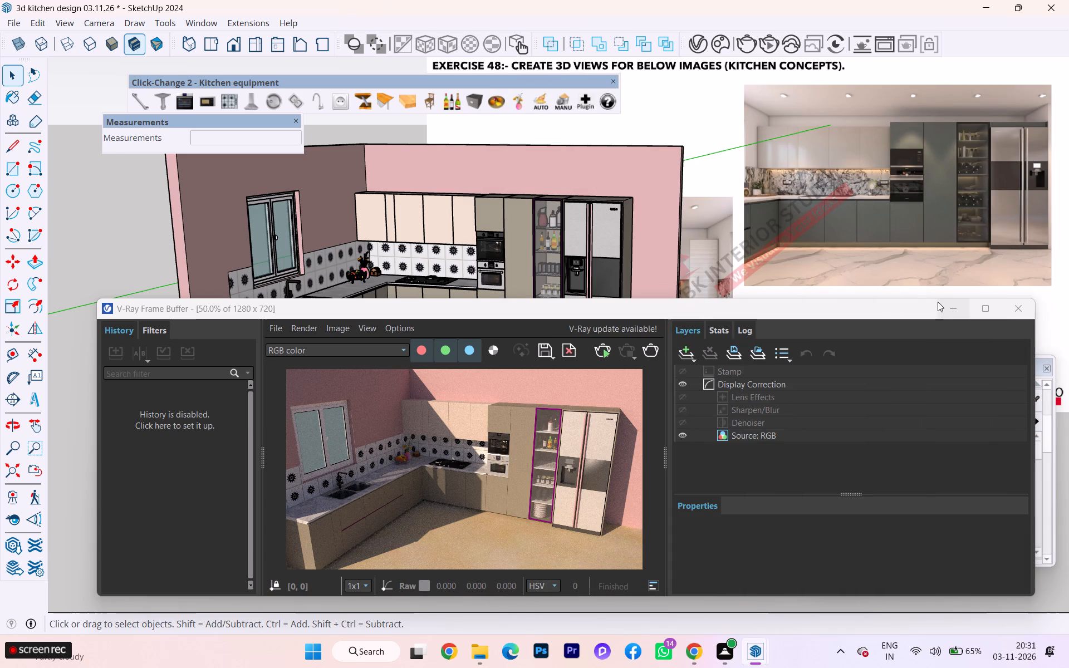
{"action": "left_click", "coordinate": [954, 302]}
Examine the whole kitchen room from near and far beside the reference images.
{"action": "scroll", "coordinate": [738, 357], "scroll_direction": "up", "scroll_amount": 2}
{"action": "scroll", "coordinate": [783, 400], "scroll_direction": "up", "scroll_amount": 4}
{"action": "scroll", "coordinate": [782, 401], "scroll_direction": "down", "scroll_amount": 1}
{"action": "scroll", "coordinate": [782, 401], "scroll_direction": "up", "scroll_amount": 1}
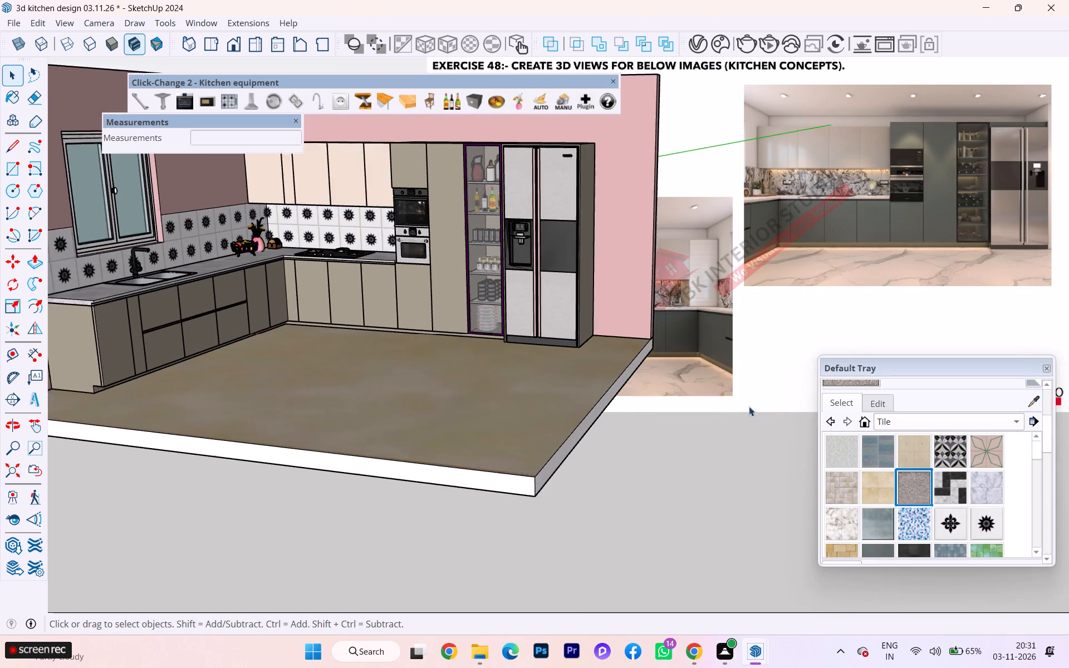
{"action": "scroll", "coordinate": [639, 447], "scroll_direction": "down", "scroll_amount": 3}
{"action": "middle_click_drag", "start_coordinate": [636, 448], "coordinate": [664, 518]}
{"action": "scroll", "coordinate": [652, 488], "scroll_direction": "down", "scroll_amount": 2}
{"action": "scroll", "coordinate": [652, 488], "scroll_direction": "up", "scroll_amount": 1}
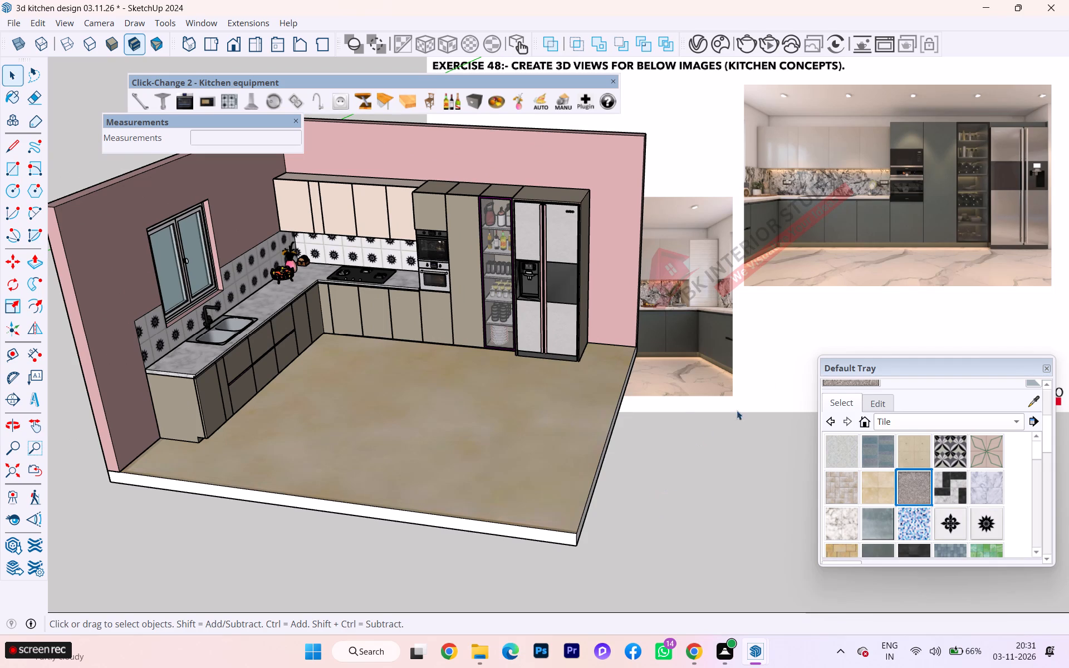
{"action": "scroll", "coordinate": [502, 431], "scroll_direction": "down", "scroll_amount": 1}
{"action": "scroll", "coordinate": [958, 411], "scroll_direction": "up", "scroll_amount": 3}
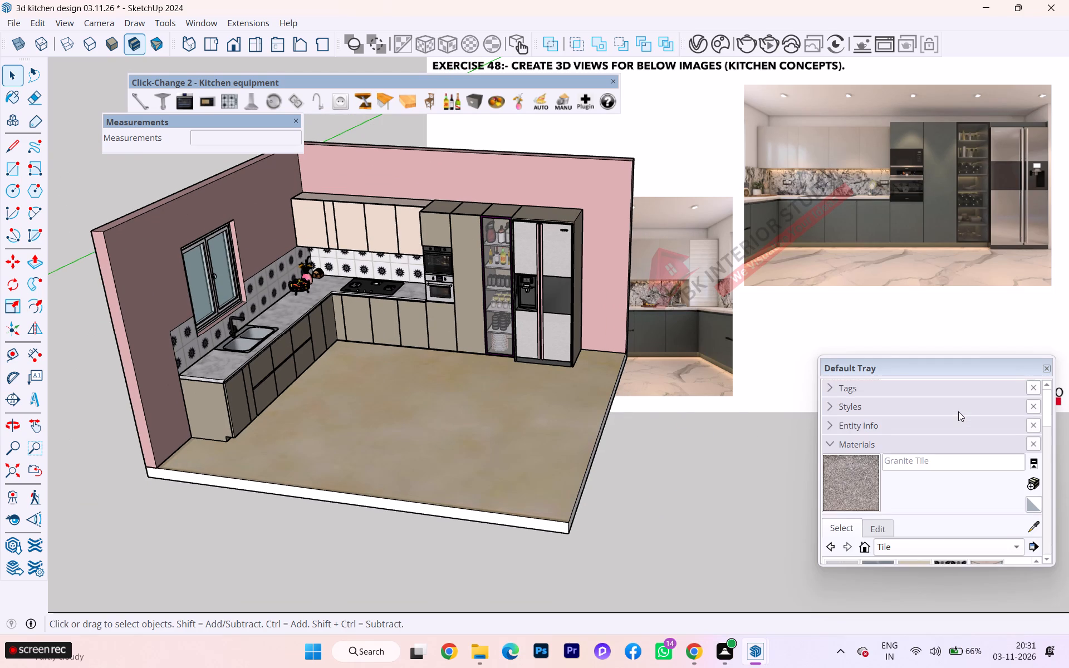
Expand the Tags list, move the tray up for room, and make the slab tag visible.
{"action": "scroll", "coordinate": [958, 411], "scroll_direction": "up", "scroll_amount": 4}
{"action": "left_click", "coordinate": [832, 388]}
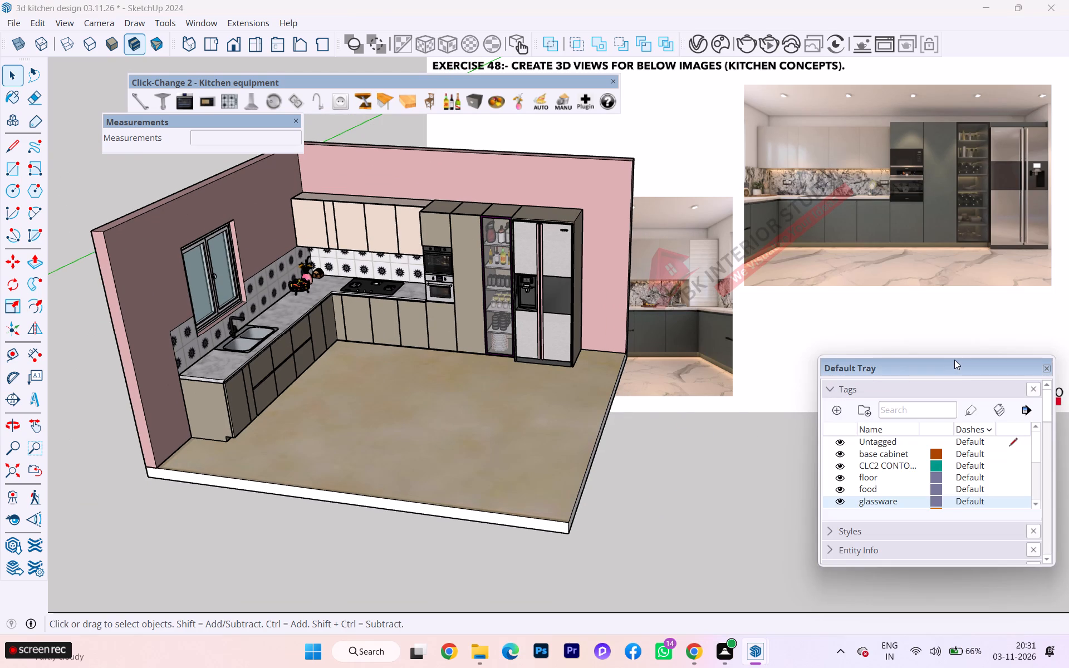
{"action": "left_click_drag", "start_coordinate": [954, 360], "coordinate": [955, 318]}
{"action": "left_click_drag", "start_coordinate": [941, 316], "coordinate": [952, 204]}
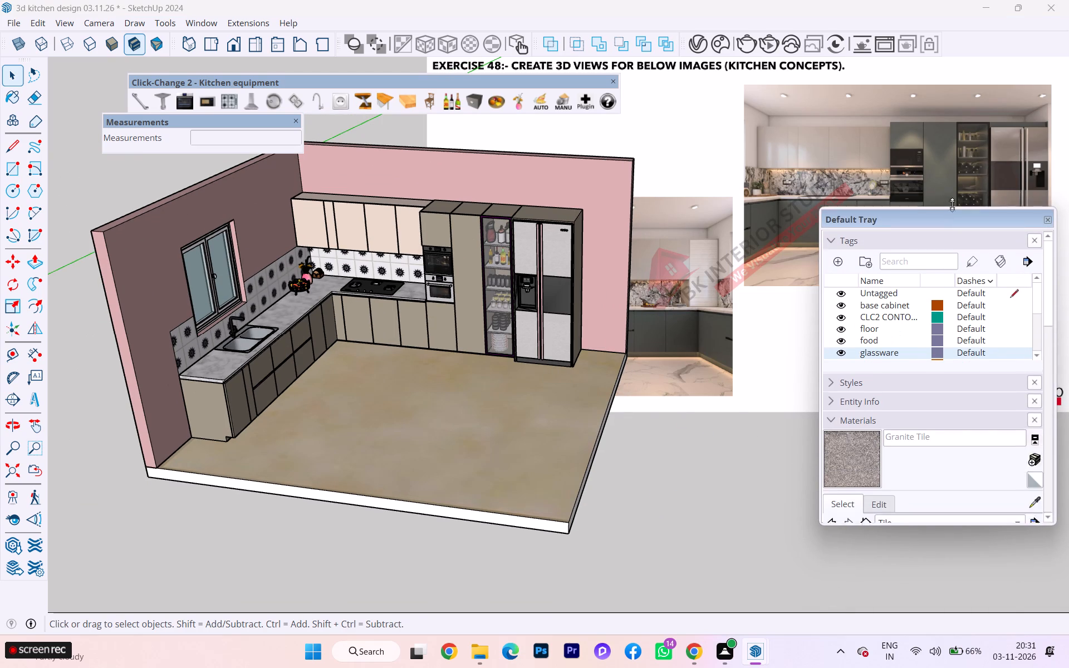
{"action": "left_click_drag", "start_coordinate": [952, 204], "coordinate": [957, 182]}
{"action": "scroll", "coordinate": [890, 298], "scroll_direction": "down", "scroll_amount": 1}
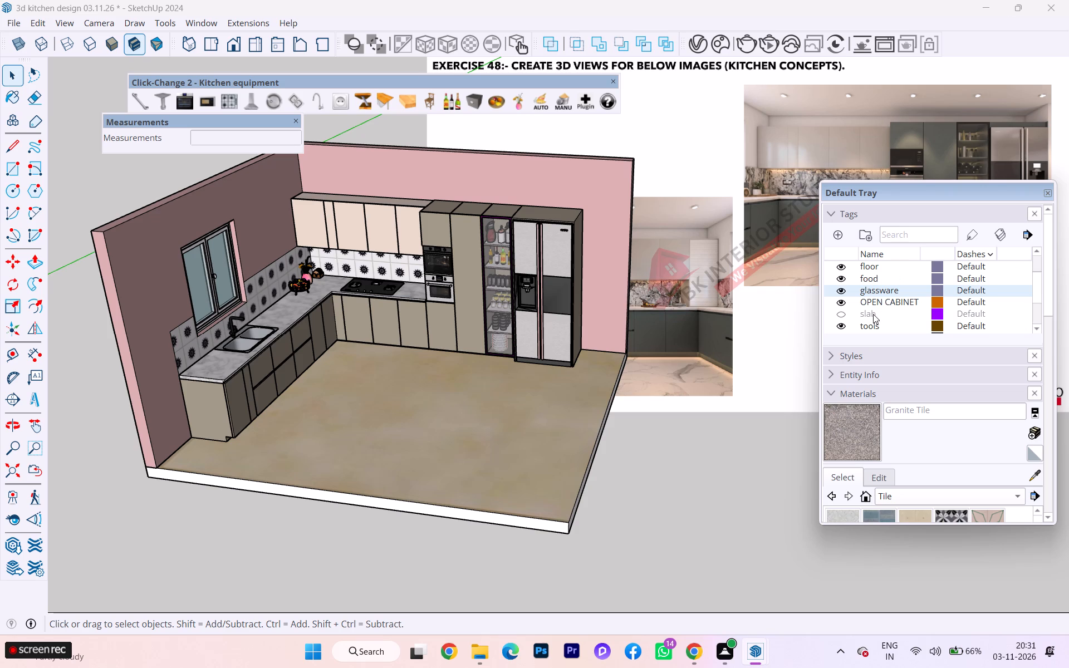
{"action": "left_click", "coordinate": [867, 317]}
{"action": "left_click", "coordinate": [841, 312]}
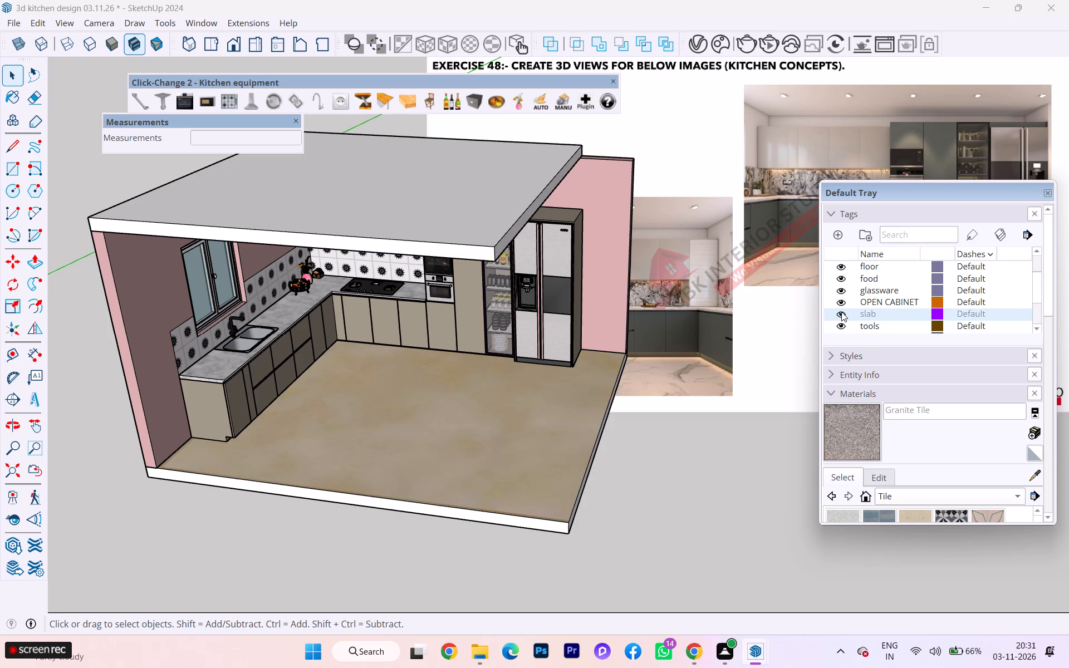
Open the slab group and Push/Pull its front face outward by about 2' 5 15/16" to the floor's front edge.
{"action": "middle_click_drag", "start_coordinate": [670, 361], "coordinate": [356, 411]}
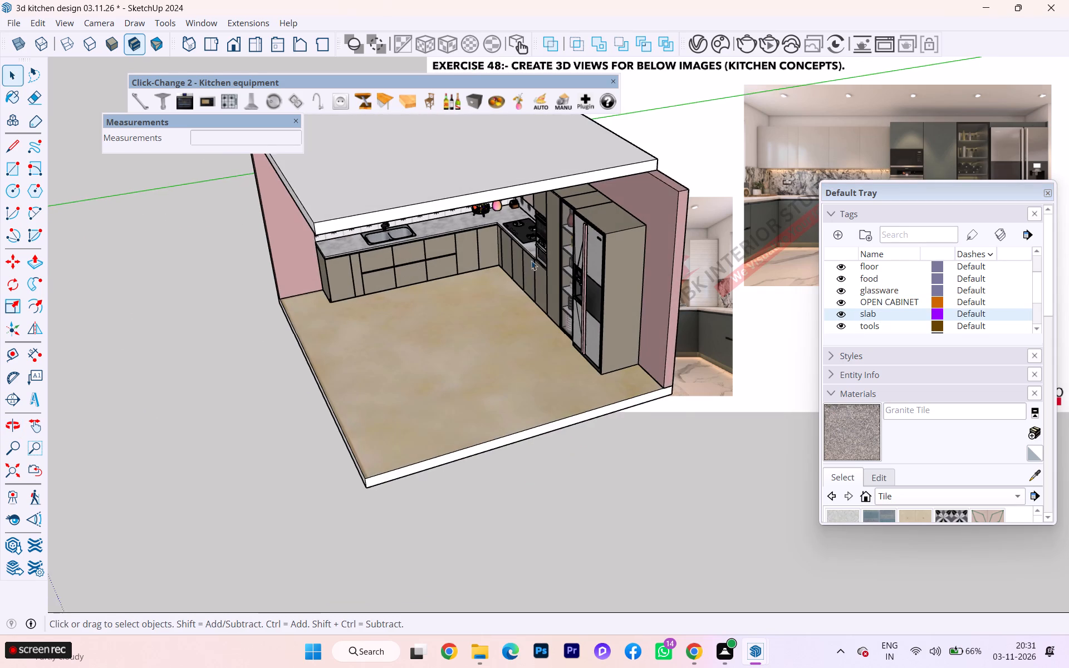
{"action": "scroll", "coordinate": [552, 213], "scroll_direction": "up", "scroll_amount": 1}
{"action": "double_click", "coordinate": [541, 187]}
{"action": "left_click", "coordinate": [538, 186]}
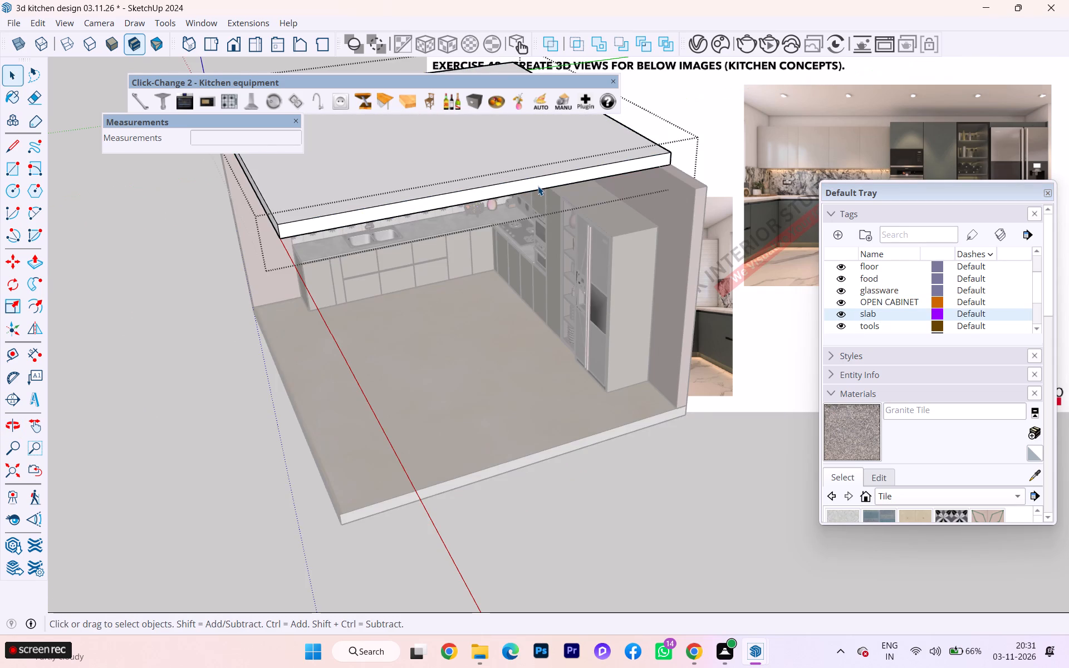
{"action": "key", "text": "p"}
{"action": "left_click", "coordinate": [538, 186]}
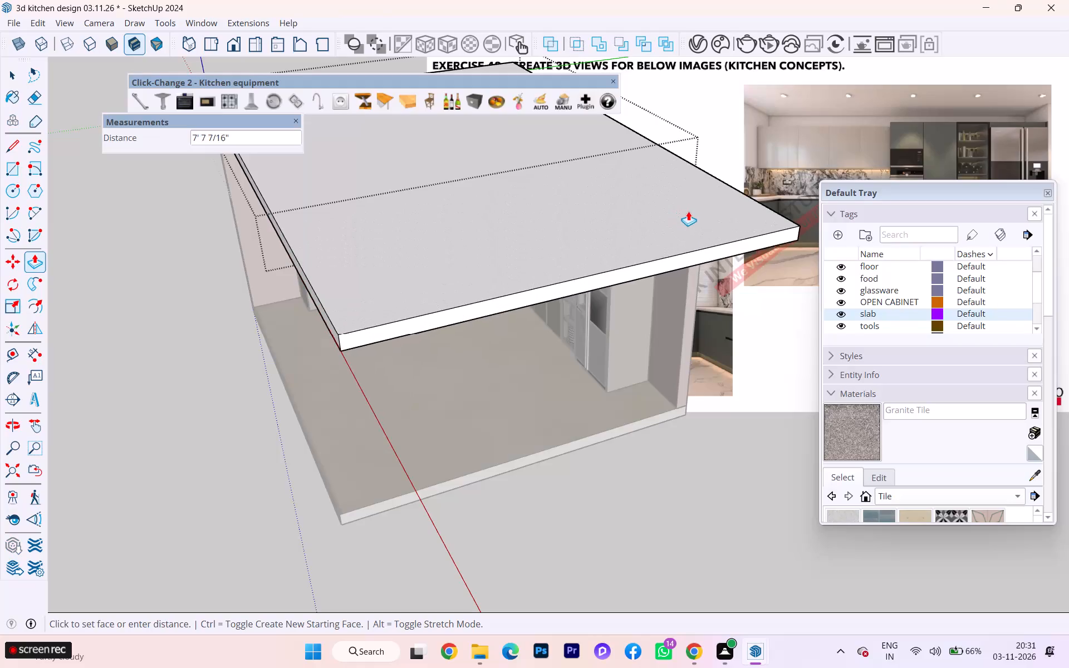
{"action": "left_click", "coordinate": [690, 344]}
Make the wall 2 tag visible and leave the slab group.
{"action": "middle_click_drag", "start_coordinate": [424, 241], "coordinate": [585, 253]}
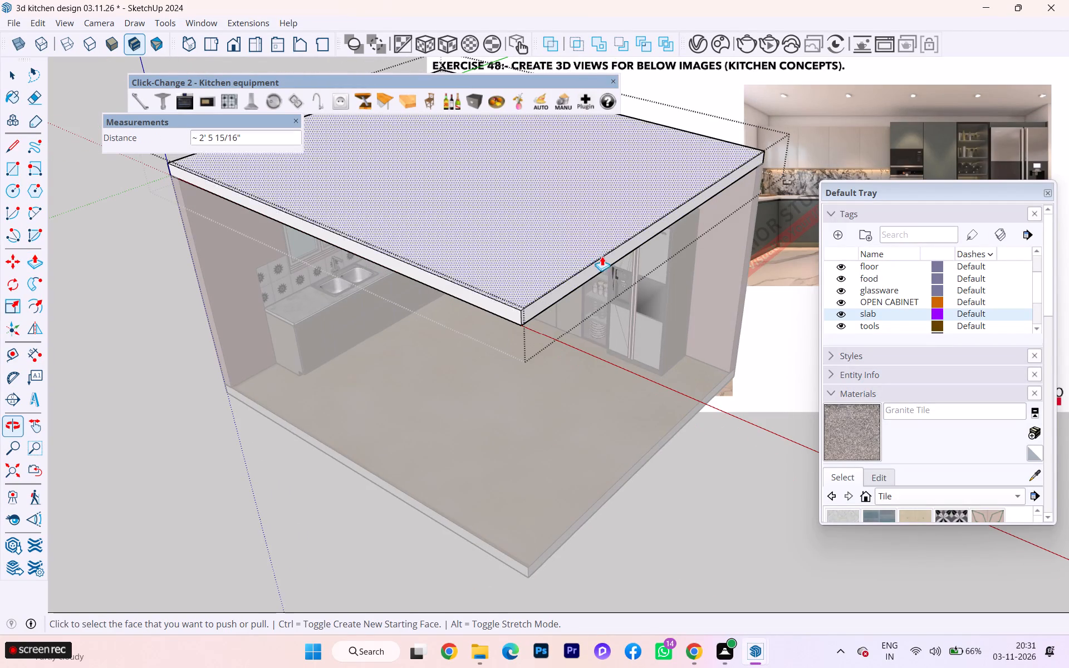
{"action": "scroll", "coordinate": [864, 313], "scroll_direction": "down", "scroll_amount": 2}
{"action": "left_click", "coordinate": [842, 317]}
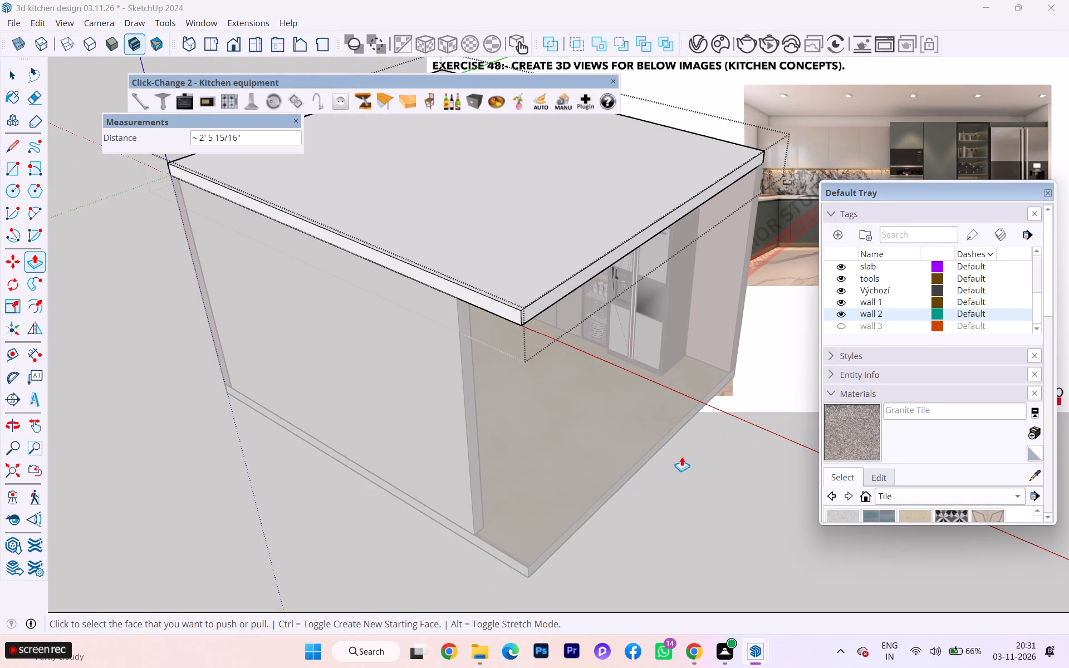
{"action": "left_click", "coordinate": [20, 76]}
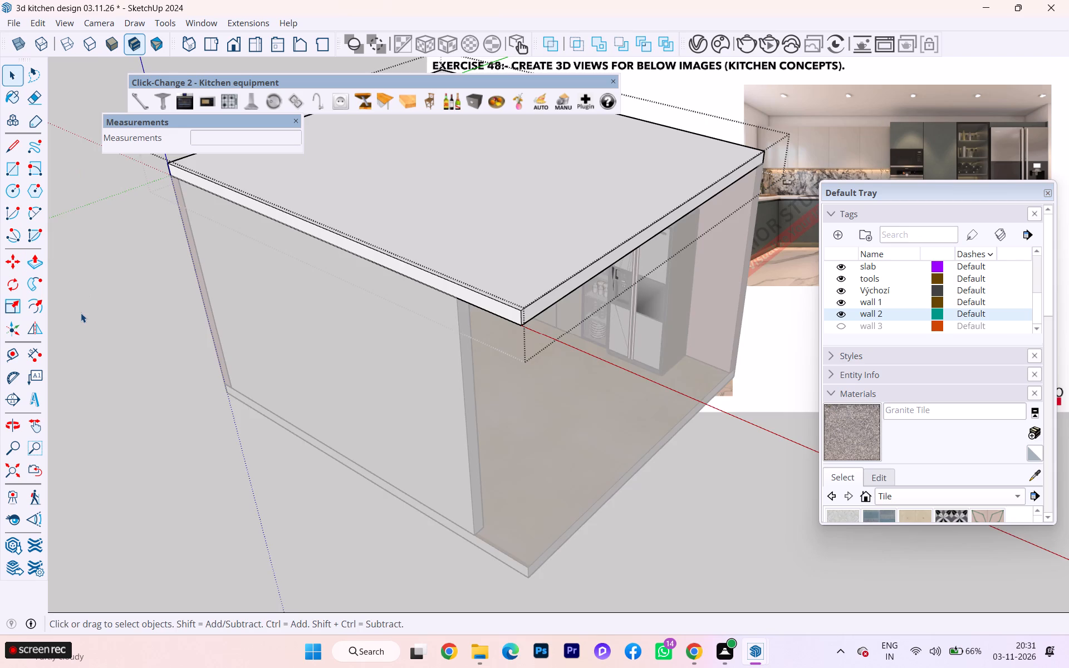
{"action": "left_click", "coordinate": [81, 312]}
Examine the enclosed kitchen from its open front, checking where wall 2 ends against the slab and floor edges.
{"action": "middle_click_drag", "start_coordinate": [277, 323], "coordinate": [8, 224]}
{"action": "scroll", "coordinate": [336, 269], "scroll_direction": "down", "scroll_amount": 1}
{"action": "scroll", "coordinate": [335, 270], "scroll_direction": "up", "scroll_amount": 3}
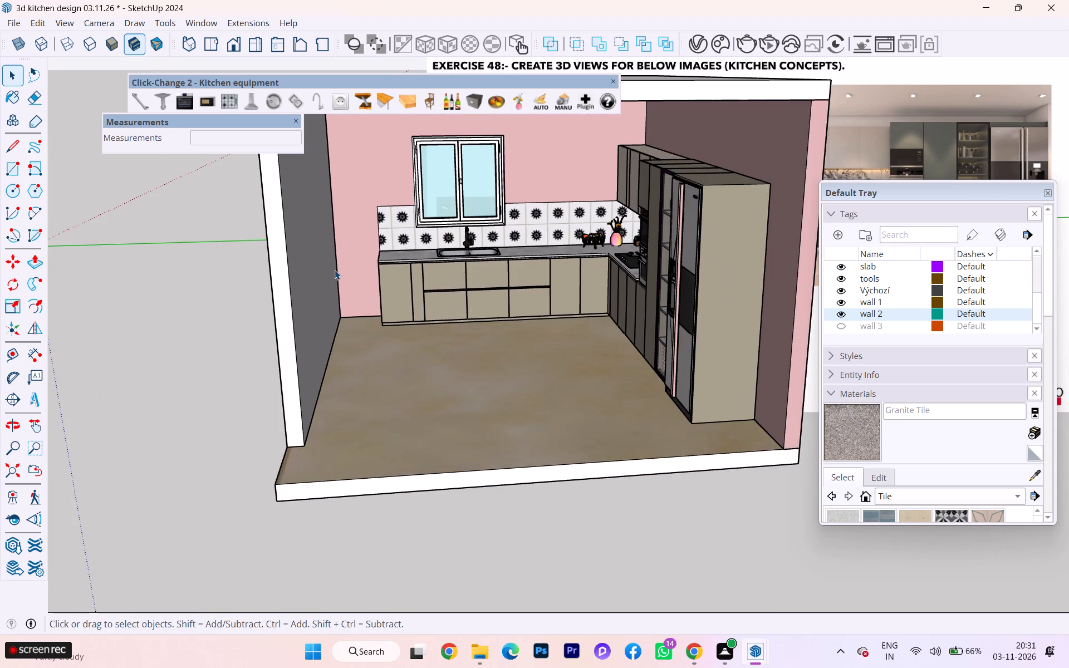
{"action": "scroll", "coordinate": [376, 267], "scroll_direction": "up", "scroll_amount": 1}
{"action": "scroll", "coordinate": [377, 267], "scroll_direction": "down", "scroll_amount": 2}
{"action": "scroll", "coordinate": [378, 267], "scroll_direction": "up", "scroll_amount": 4}
{"action": "scroll", "coordinate": [382, 274], "scroll_direction": "down", "scroll_amount": 1}
{"action": "middle_click_drag", "start_coordinate": [369, 274], "coordinate": [449, 271]}
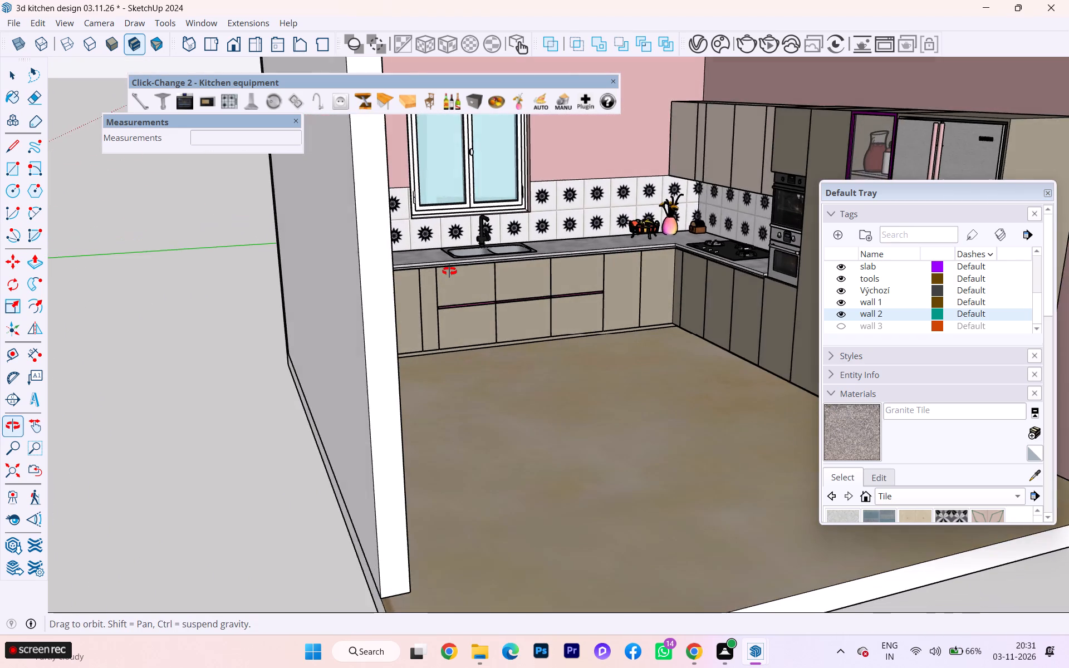
{"action": "middle_click_drag", "start_coordinate": [449, 271], "coordinate": [352, 277]}
{"action": "scroll", "coordinate": [361, 263], "scroll_direction": "up", "scroll_amount": 1}
{"action": "scroll", "coordinate": [365, 254], "scroll_direction": "down", "scroll_amount": 1}
{"action": "scroll", "coordinate": [365, 253], "scroll_direction": "up", "scroll_amount": 3}
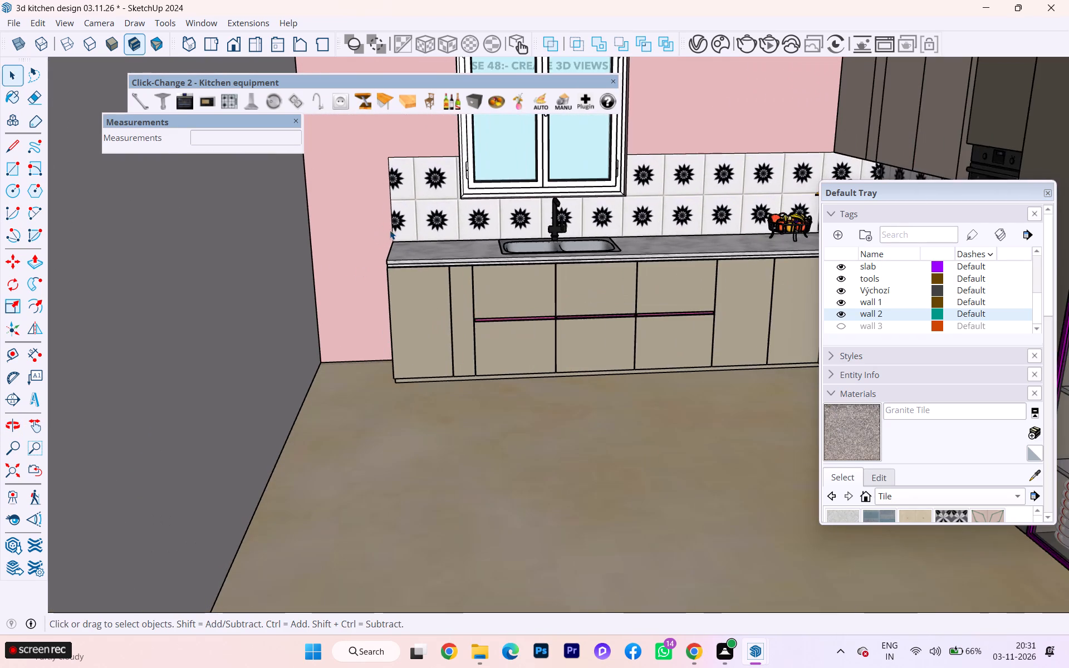
{"action": "scroll", "coordinate": [395, 233], "scroll_direction": "down", "scroll_amount": 5}
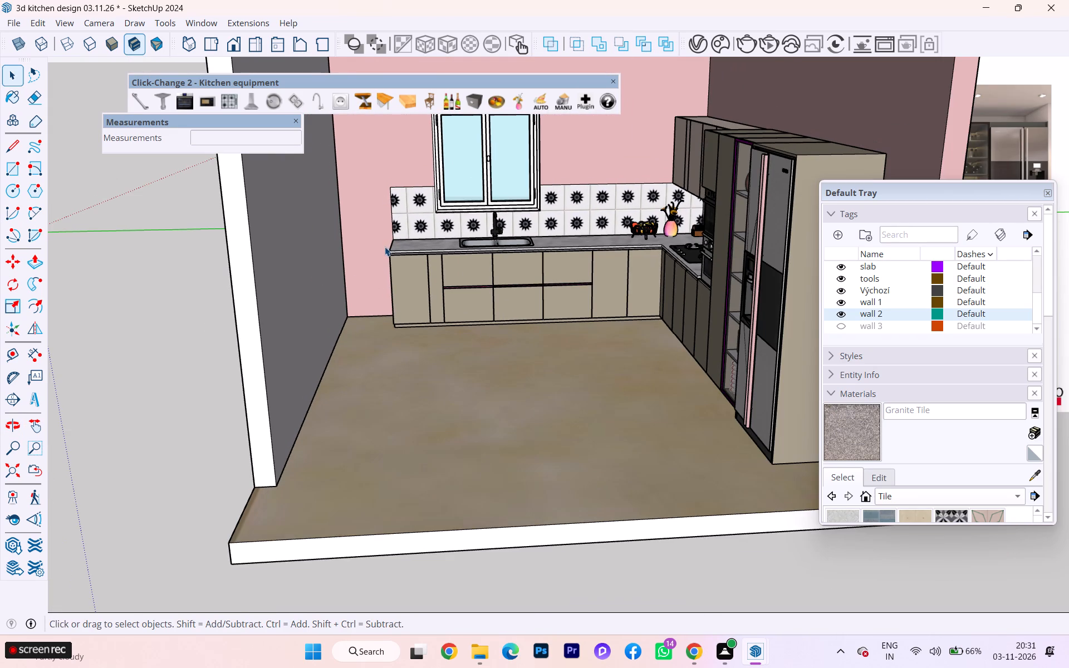
{"action": "middle_click_drag", "start_coordinate": [385, 247], "coordinate": [449, 248]}
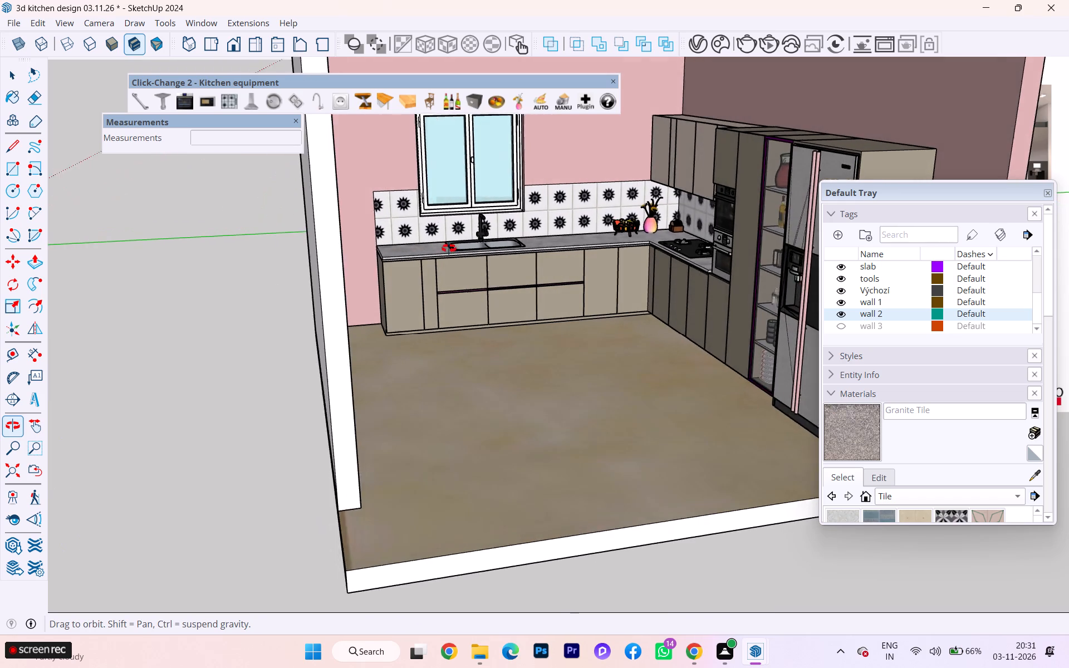
{"action": "middle_click_drag", "start_coordinate": [449, 248], "coordinate": [455, 247]}
{"action": "scroll", "coordinate": [455, 247], "scroll_direction": "up", "scroll_amount": 1}
{"action": "scroll", "coordinate": [430, 244], "scroll_direction": "down", "scroll_amount": 5}
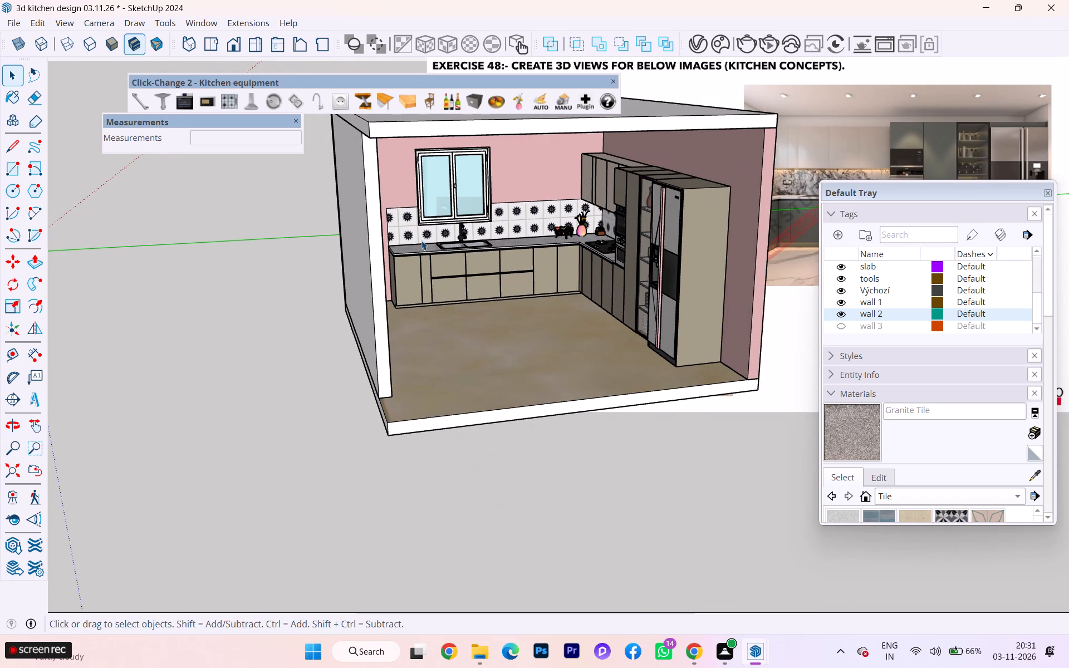
{"action": "scroll", "coordinate": [403, 267], "scroll_direction": "up", "scroll_amount": 3}
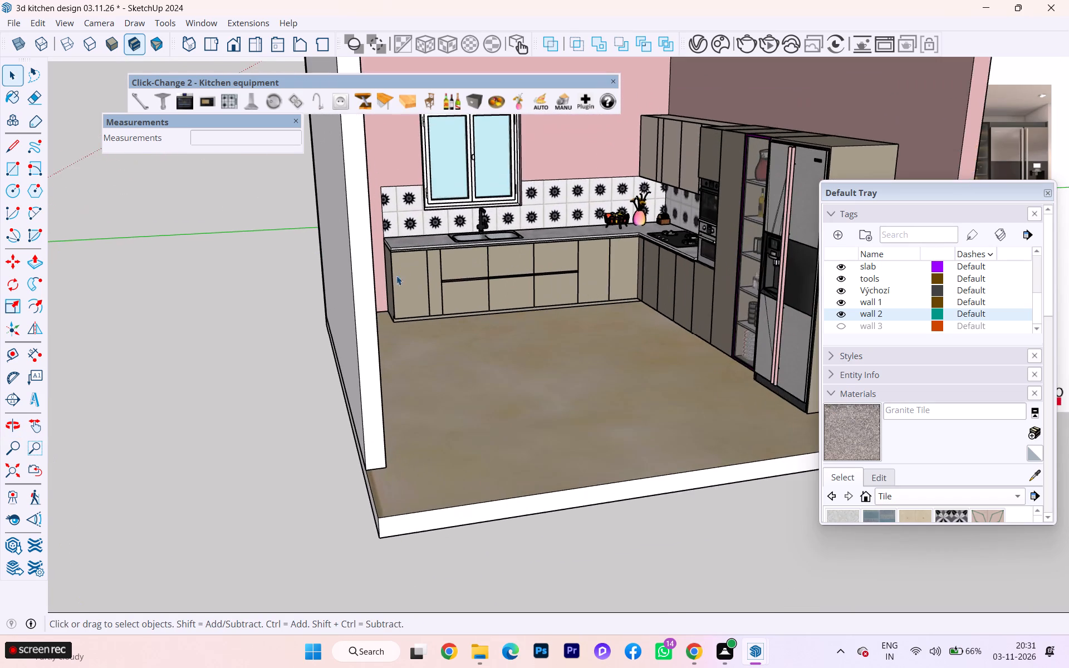
{"action": "scroll", "coordinate": [386, 282], "scroll_direction": "up", "scroll_amount": 2}
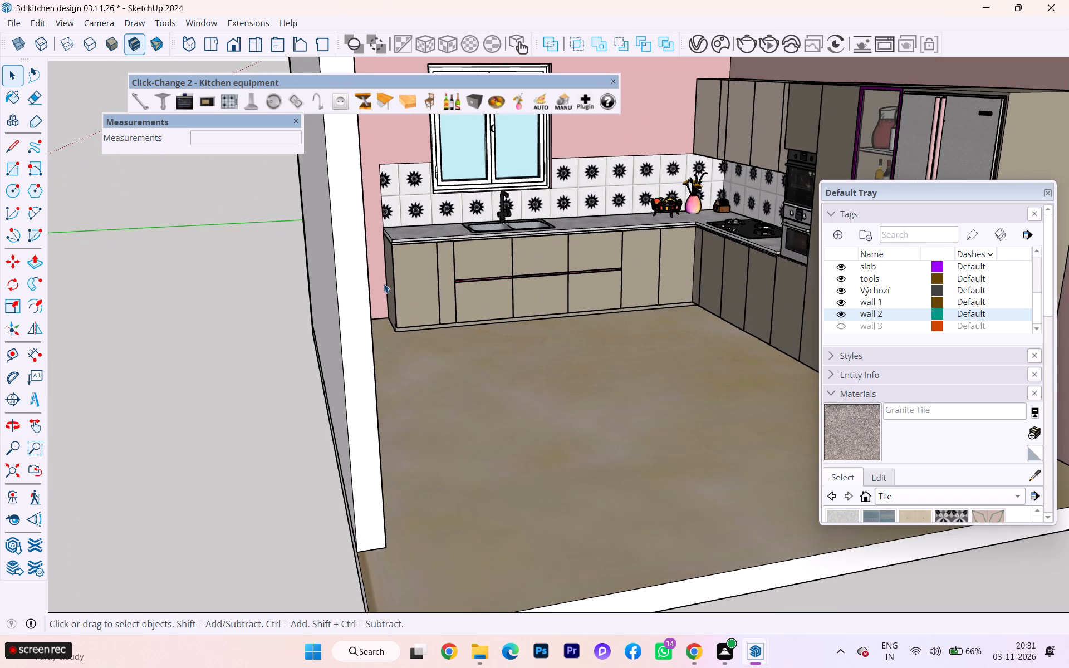
{"action": "scroll", "coordinate": [380, 286], "scroll_direction": "down", "scroll_amount": 6}
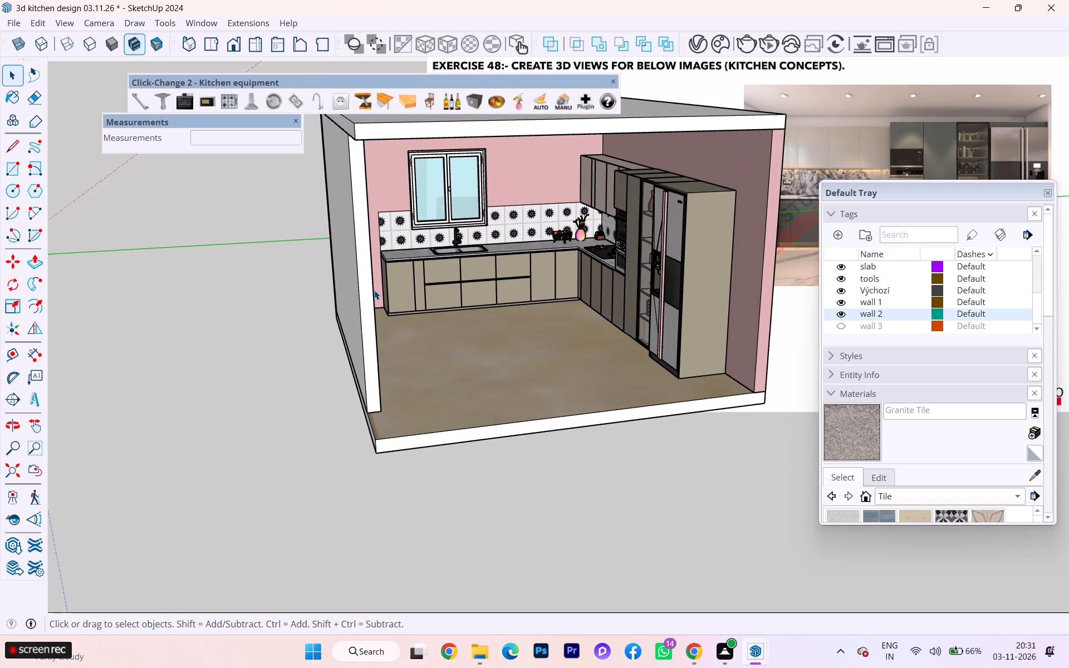
{"action": "scroll", "coordinate": [375, 289], "scroll_direction": "up", "scroll_amount": 2}
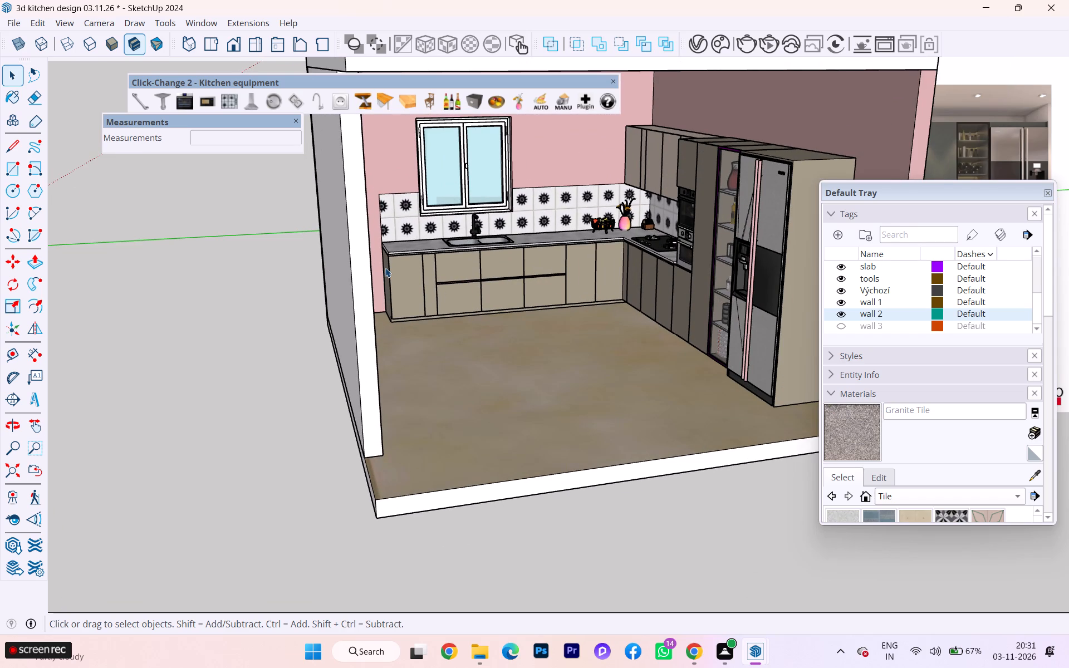
{"action": "scroll", "coordinate": [384, 272], "scroll_direction": "down", "scroll_amount": 3}
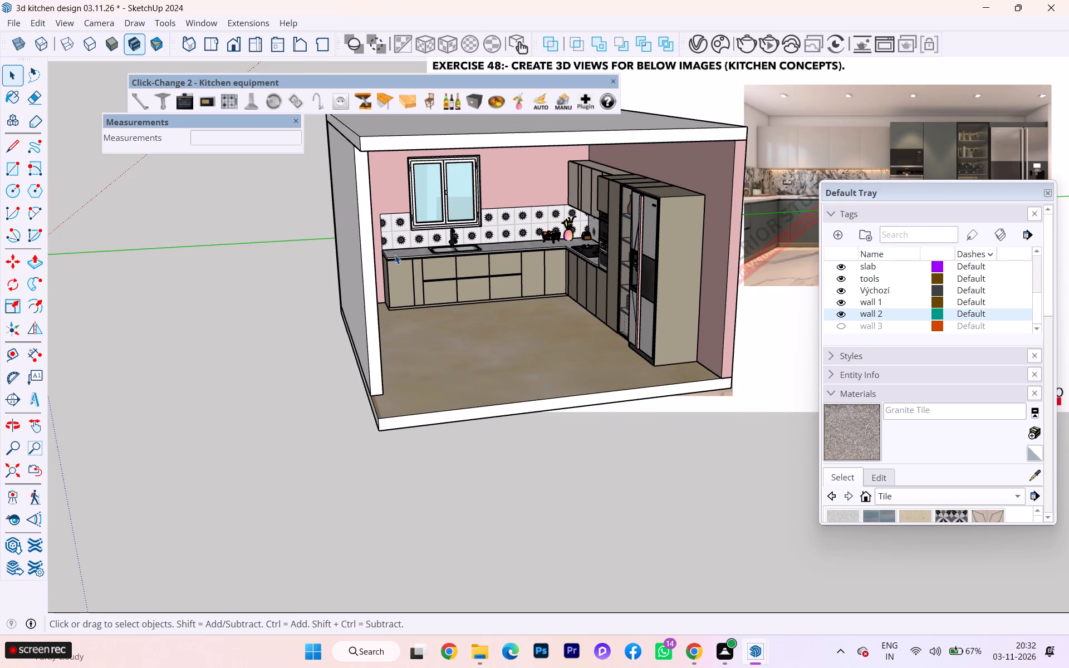
Open the wall 2 group, Push/Pull its front face outward by about 2' 5 15/16" to the slab's front edge, and leave the group.
{"action": "scroll", "coordinate": [352, 155], "scroll_direction": "up", "scroll_amount": 2}
{"action": "scroll", "coordinate": [440, 194], "scroll_direction": "up", "scroll_amount": 2}
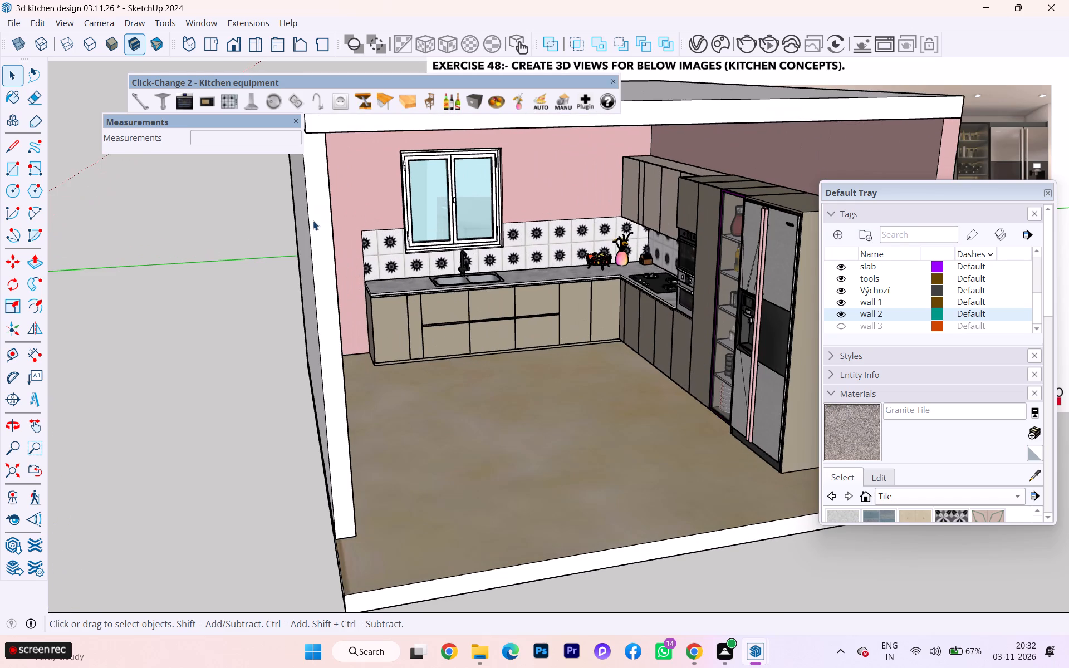
{"action": "double_click", "coordinate": [312, 217]}
{"action": "left_click", "coordinate": [320, 208]}
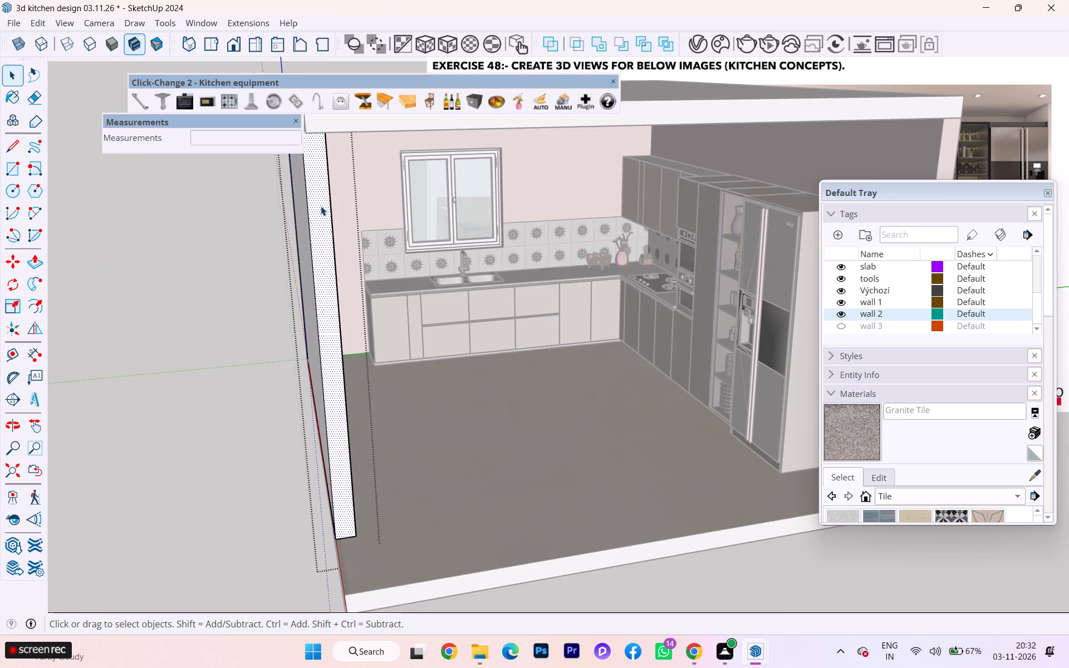
{"action": "key", "text": "p"}
{"action": "left_click", "coordinate": [321, 206]}
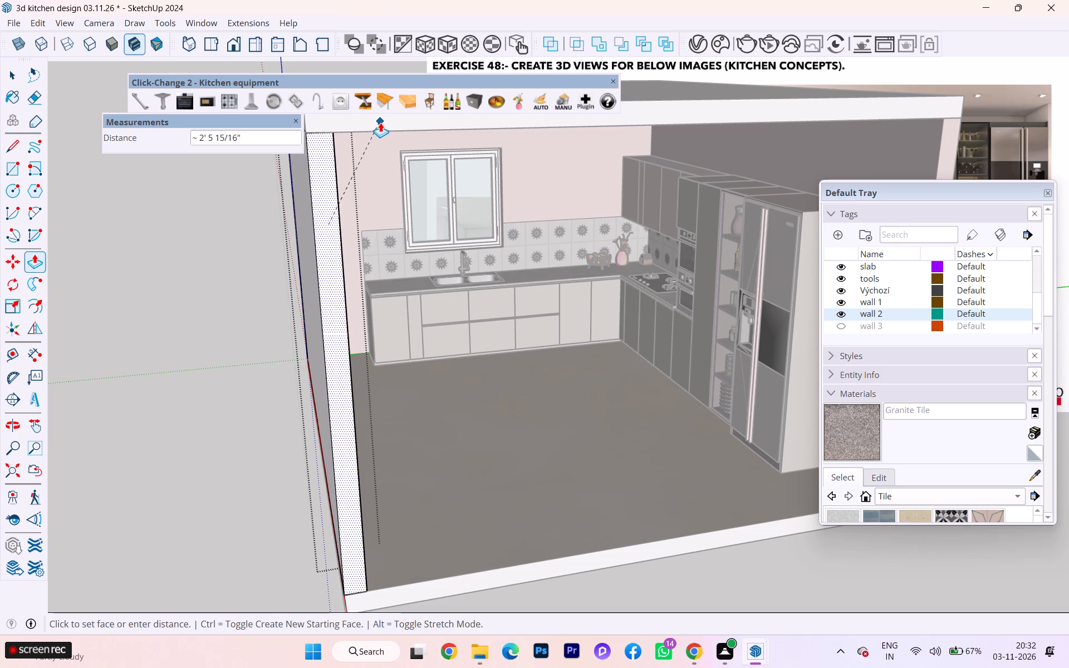
{"action": "left_click", "coordinate": [380, 126]}
{"action": "scroll", "coordinate": [381, 157], "scroll_direction": "down", "scroll_amount": 2}
{"action": "middle_click_drag", "start_coordinate": [323, 184], "coordinate": [267, 202]}
{"action": "key", "text": "space"}
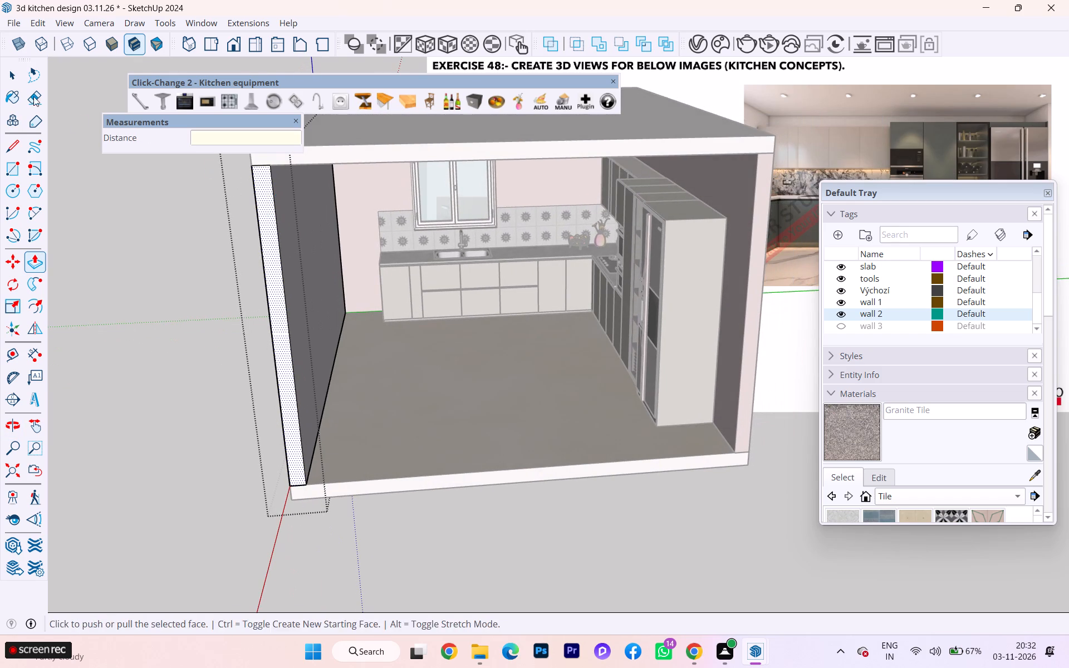
{"action": "left_click", "coordinate": [13, 74]}
{"action": "left_click", "coordinate": [76, 227]}
Make the wall 3 tag visible.
{"action": "middle_click_drag", "start_coordinate": [391, 187], "coordinate": [366, 95]}
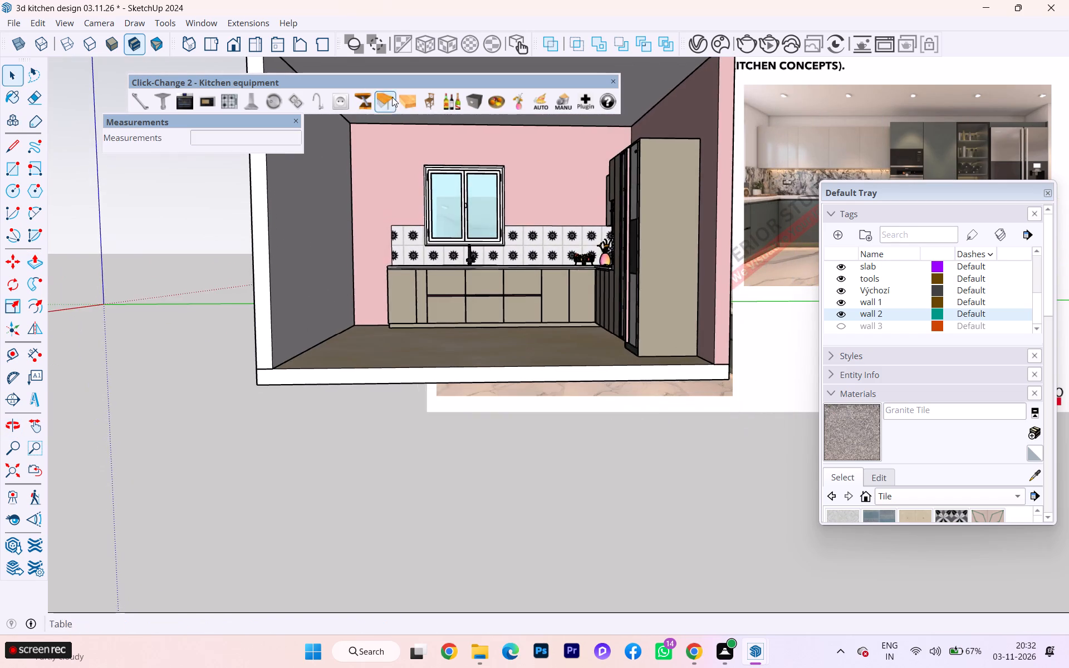
{"action": "scroll", "coordinate": [477, 112], "scroll_direction": "up", "scroll_amount": 4}
{"action": "scroll", "coordinate": [399, 182], "scroll_direction": "down", "scroll_amount": 2}
{"action": "middle_click_drag", "start_coordinate": [418, 212], "coordinate": [609, 238]}
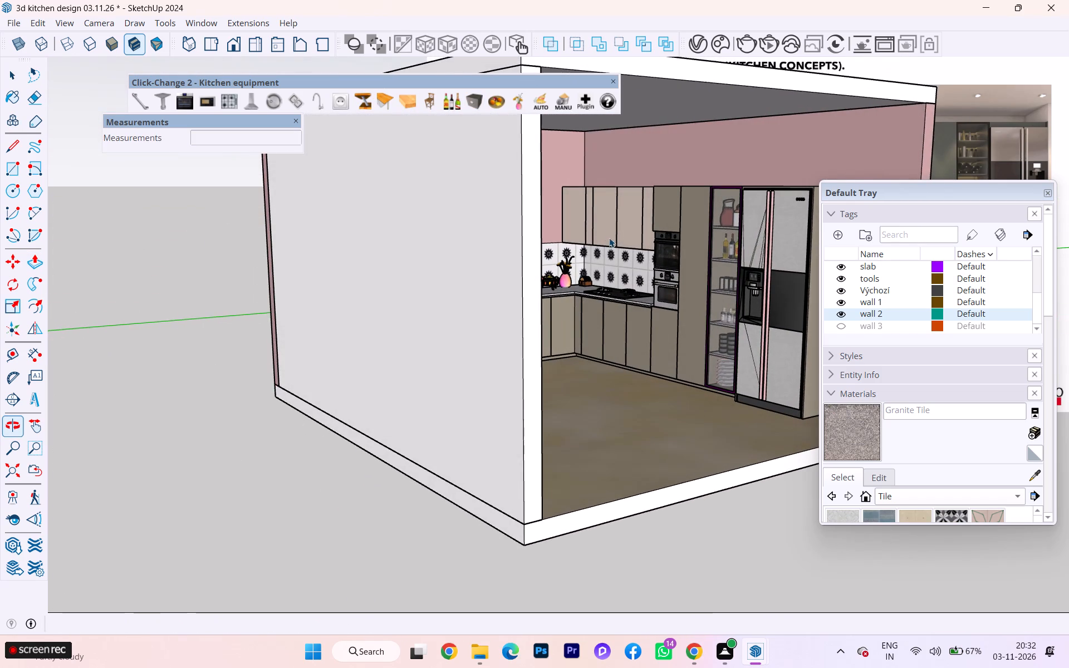
{"action": "scroll", "coordinate": [373, 241], "scroll_direction": "down", "scroll_amount": 2}
{"action": "middle_click_drag", "start_coordinate": [363, 246], "coordinate": [518, 261]}
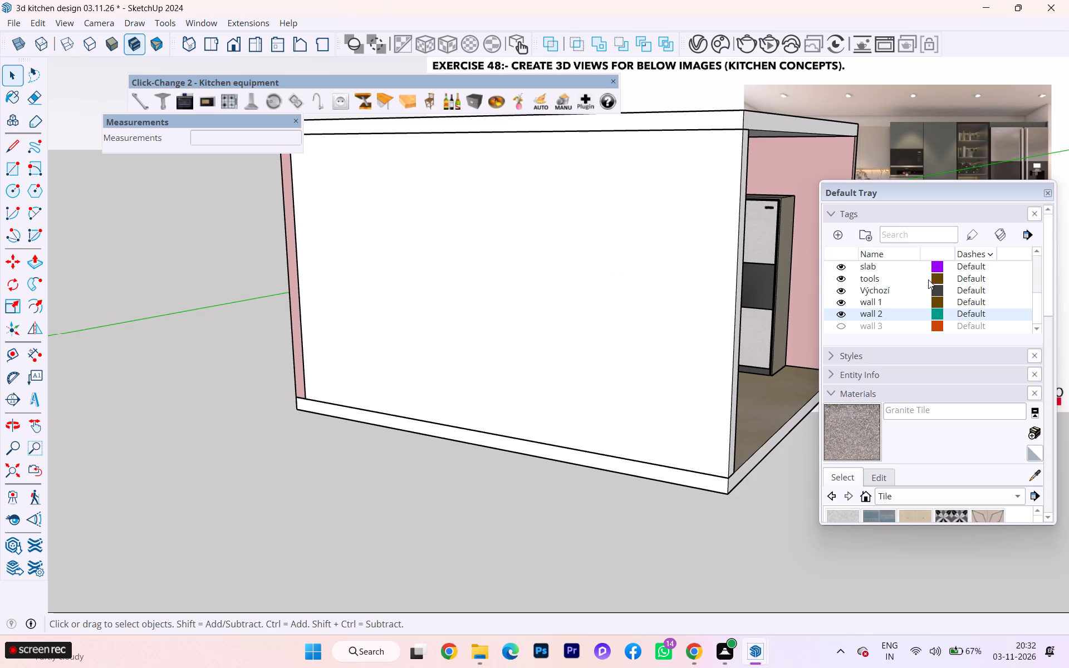
{"action": "left_click", "coordinate": [835, 321]}
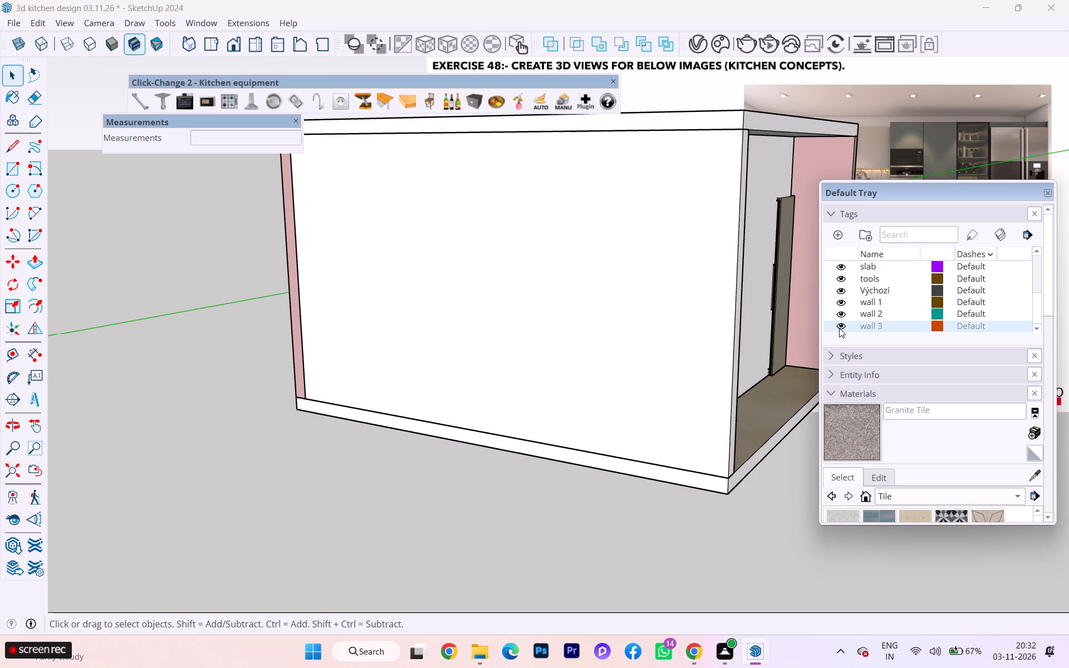
Select wall 3 and move it outward from inside the room to the open front.
{"action": "scroll", "coordinate": [812, 337], "scroll_direction": "down", "scroll_amount": 5}
{"action": "middle_click_drag", "start_coordinate": [743, 352], "coordinate": [472, 366]}
{"action": "left_click", "coordinate": [704, 281]}
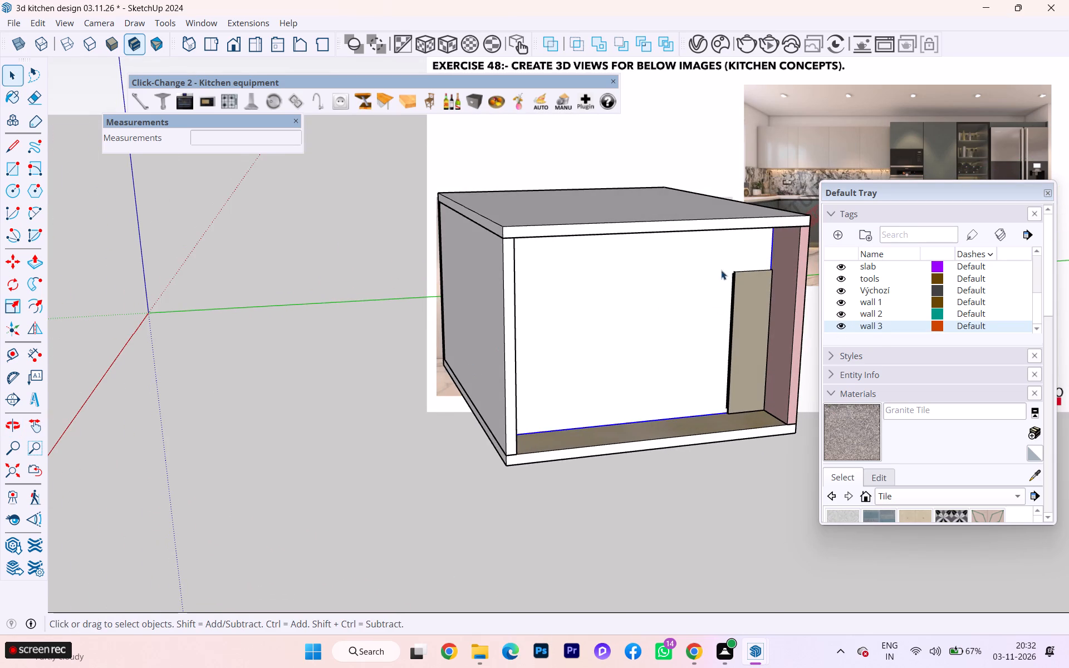
{"action": "middle_click_drag", "start_coordinate": [773, 265], "coordinate": [524, 325]}
{"action": "scroll", "coordinate": [744, 272], "scroll_direction": "down", "scroll_amount": 1}
{"action": "key", "text": "m"}
{"action": "left_click", "coordinate": [586, 319]}
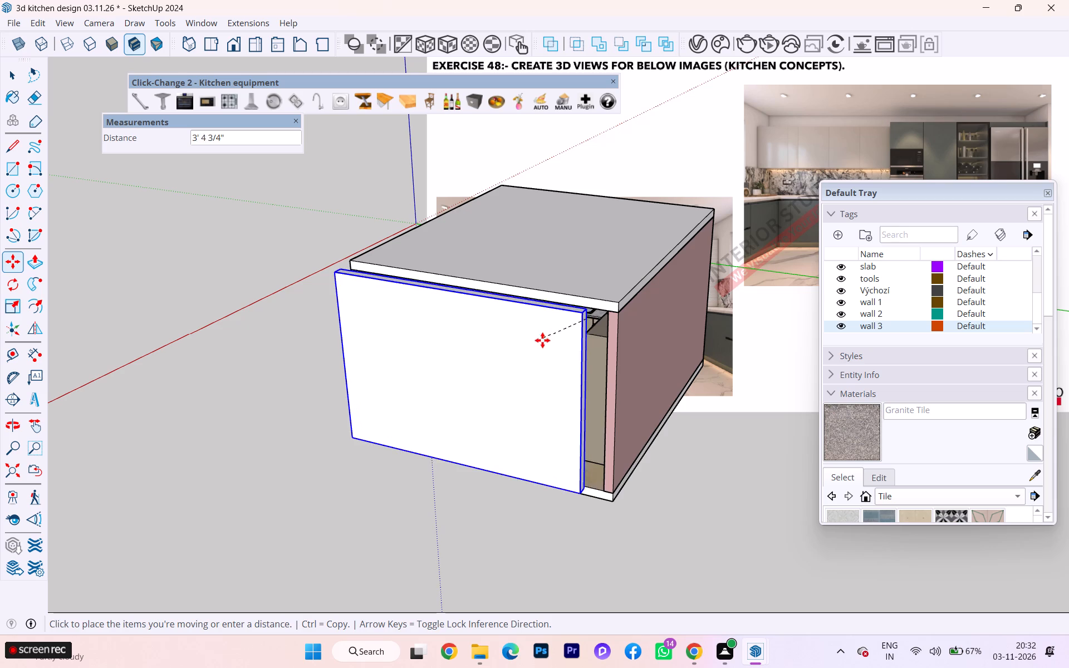
{"action": "left_click", "coordinate": [557, 346]}
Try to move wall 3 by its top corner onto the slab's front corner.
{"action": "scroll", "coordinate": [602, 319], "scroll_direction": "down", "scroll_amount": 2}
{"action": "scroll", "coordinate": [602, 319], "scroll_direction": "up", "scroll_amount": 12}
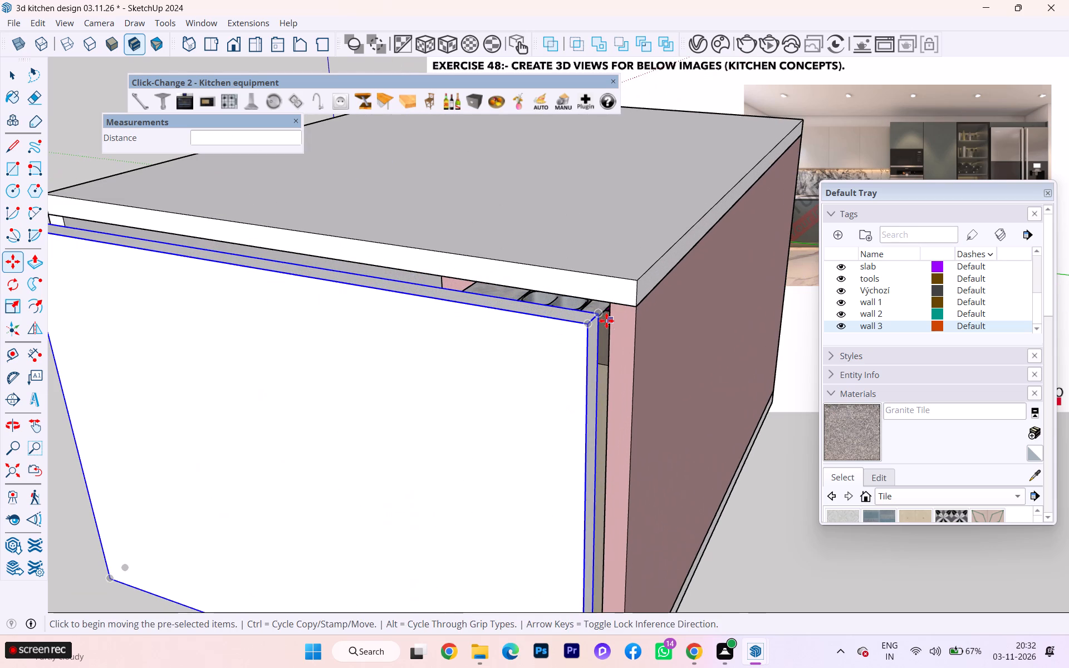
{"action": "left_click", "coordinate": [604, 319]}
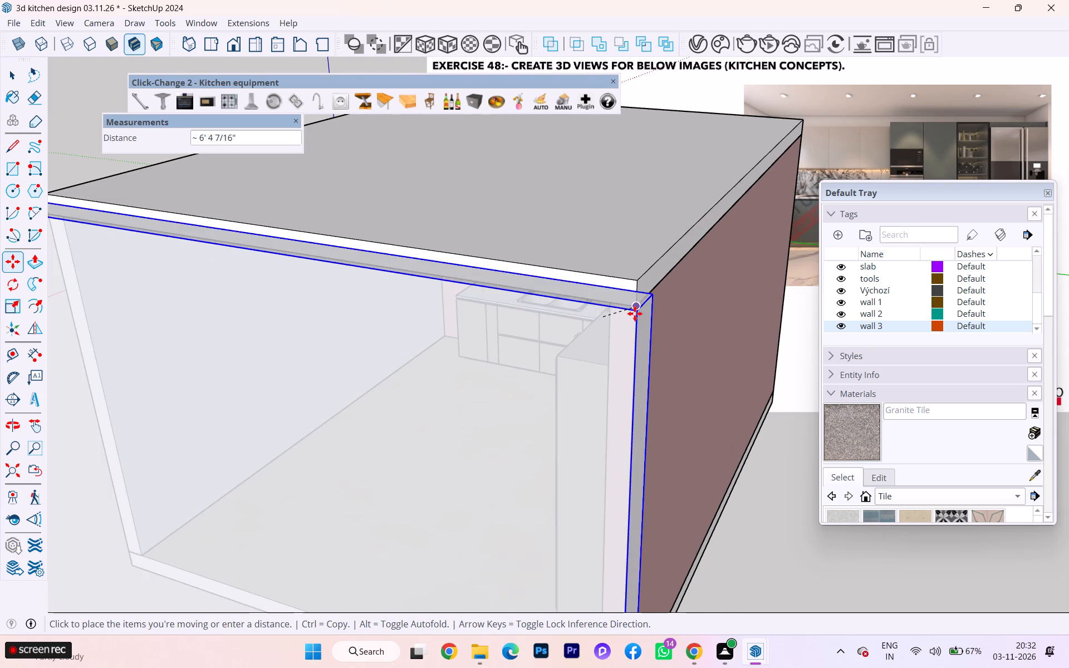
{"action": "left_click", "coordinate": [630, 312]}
Move wall 3 by its top inner corner onto the slab's lower front corner above the pink wall.
{"action": "middle_click_drag", "start_coordinate": [624, 310], "coordinate": [408, 269]}
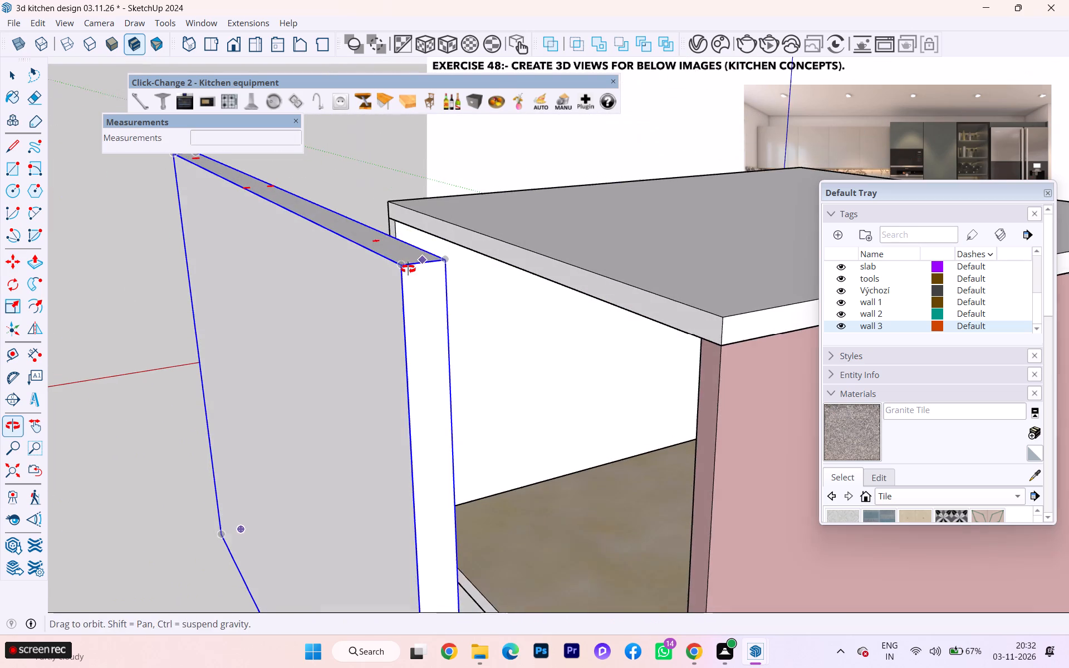
{"action": "middle_click_drag", "start_coordinate": [408, 269], "coordinate": [410, 269]}
{"action": "left_click", "coordinate": [443, 256]}
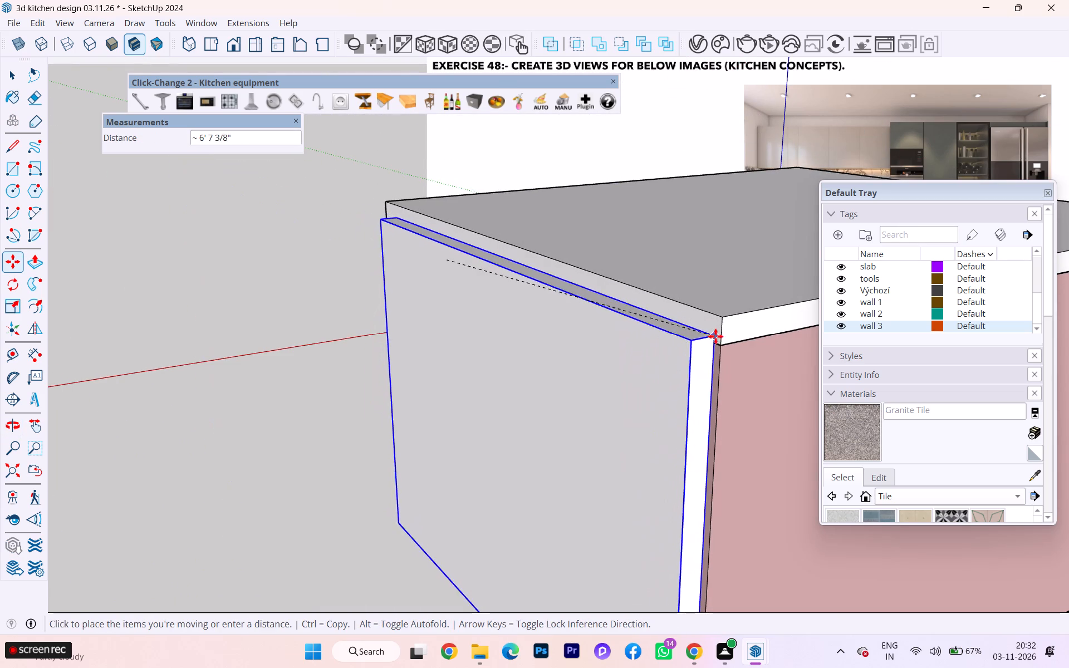
{"action": "left_click", "coordinate": [725, 348]}
Move wall 3 by its bottom corner 5 3/8" along the red axis, back flush with the slab and floor edges.
{"action": "middle_click_drag", "start_coordinate": [639, 281], "coordinate": [715, 235]}
{"action": "scroll", "coordinate": [638, 279], "scroll_direction": "down", "scroll_amount": 1}
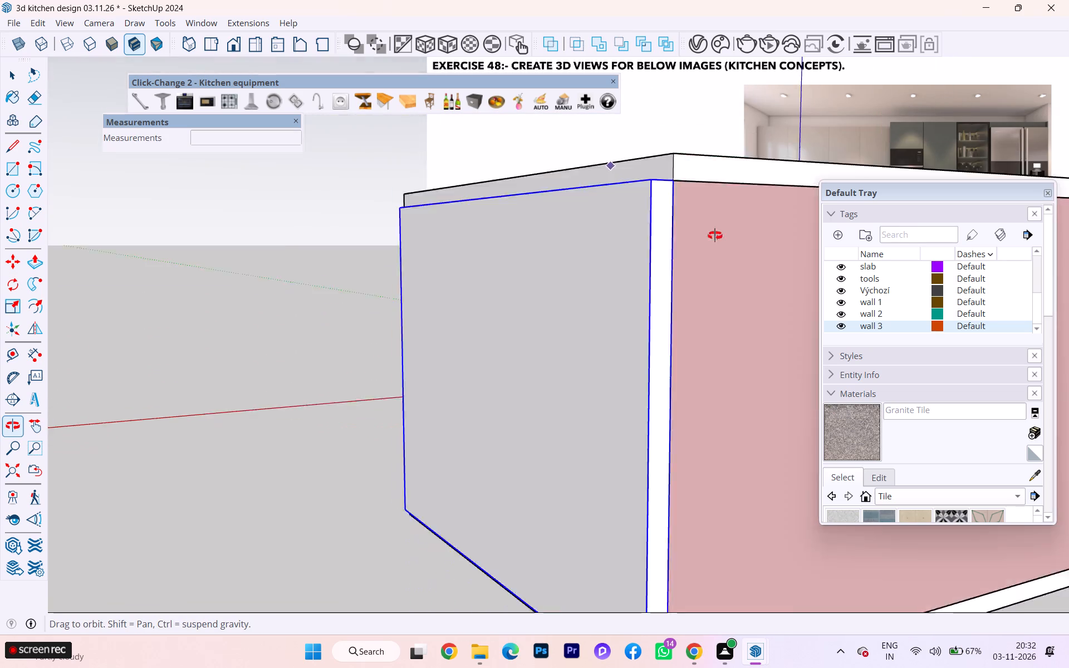
{"action": "middle_click_drag", "start_coordinate": [715, 235], "coordinate": [903, 292]}
{"action": "scroll", "coordinate": [563, 267], "scroll_direction": "down", "scroll_amount": 1}
{"action": "middle_click_drag", "start_coordinate": [562, 267], "coordinate": [909, 289]}
{"action": "scroll", "coordinate": [842, 488], "scroll_direction": "up", "scroll_amount": 1}
{"action": "scroll", "coordinate": [842, 489], "scroll_direction": "down", "scroll_amount": 1}
{"action": "scroll", "coordinate": [842, 489], "scroll_direction": "up", "scroll_amount": 4}
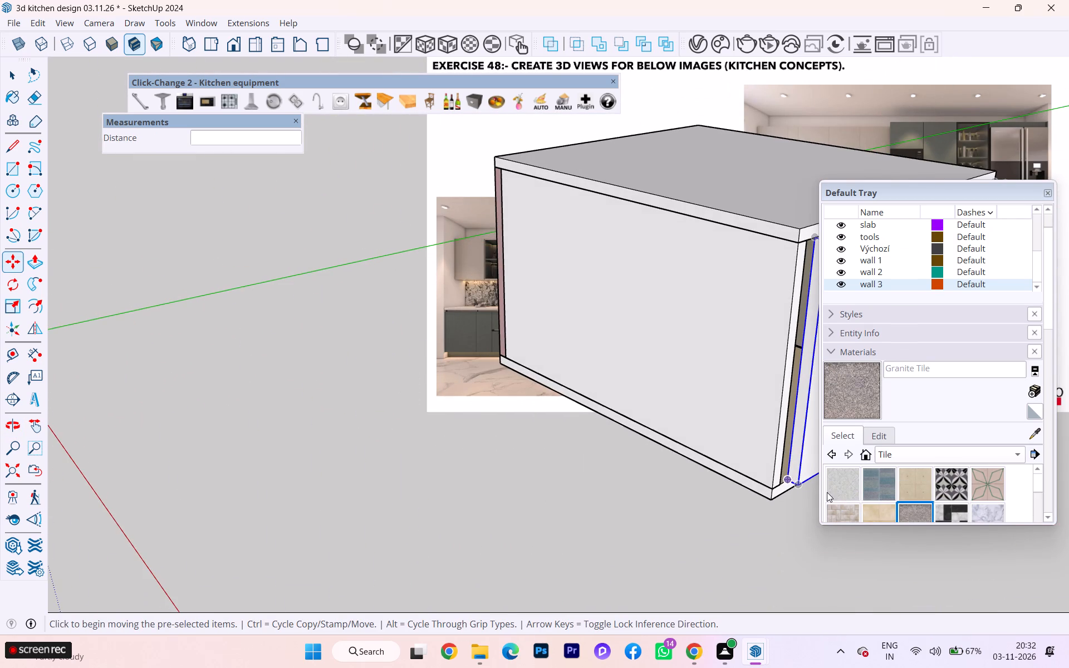
{"action": "scroll", "coordinate": [827, 492], "scroll_direction": "down", "scroll_amount": 1}
{"action": "scroll", "coordinate": [827, 492], "scroll_direction": "up", "scroll_amount": 6}
{"action": "scroll", "coordinate": [806, 497], "scroll_direction": "down", "scroll_amount": 1}
{"action": "scroll", "coordinate": [806, 497], "scroll_direction": "up", "scroll_amount": 4}
{"action": "scroll", "coordinate": [806, 497], "scroll_direction": "down", "scroll_amount": 2}
{"action": "scroll", "coordinate": [806, 497], "scroll_direction": "up", "scroll_amount": 1}
{"action": "left_click", "coordinate": [792, 479]}
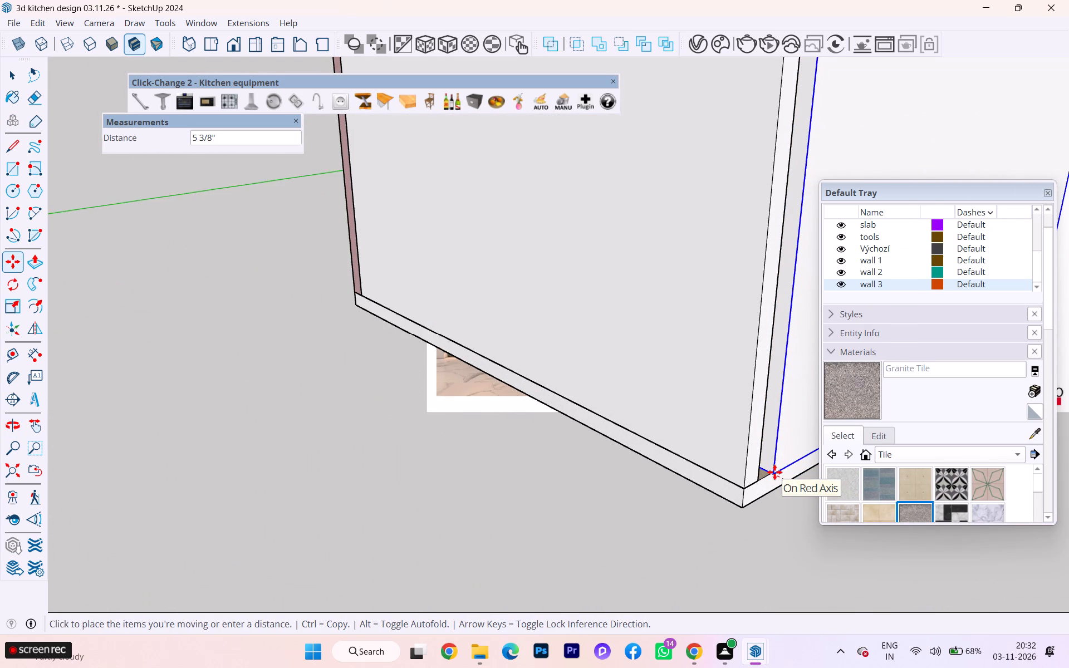
{"action": "left_click", "coordinate": [774, 472]}
Examine how wall 3 sits against wall 2, the slab and the floor, and leave the Move command.
{"action": "scroll", "coordinate": [599, 457], "scroll_direction": "down", "scroll_amount": 3}
{"action": "scroll", "coordinate": [546, 450], "scroll_direction": "down", "scroll_amount": 2}
{"action": "scroll", "coordinate": [694, 364], "scroll_direction": "down", "scroll_amount": 1}
{"action": "middle_click_drag", "start_coordinate": [753, 299], "coordinate": [743, 242]}
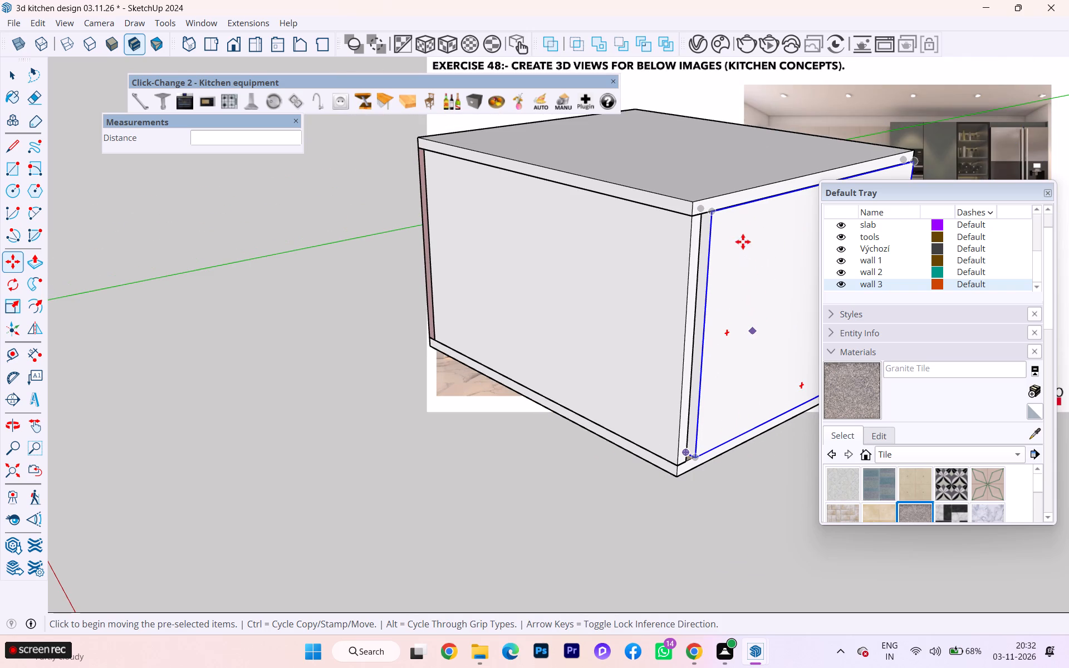
{"action": "middle_click_drag", "start_coordinate": [743, 242], "coordinate": [726, 189]}
{"action": "scroll", "coordinate": [735, 244], "scroll_direction": "down", "scroll_amount": 1}
{"action": "scroll", "coordinate": [733, 247], "scroll_direction": "up", "scroll_amount": 7}
{"action": "scroll", "coordinate": [730, 249], "scroll_direction": "down", "scroll_amount": 5}
{"action": "scroll", "coordinate": [725, 443], "scroll_direction": "up", "scroll_amount": 3}
{"action": "left_click", "coordinate": [19, 76]}
{"action": "left_click", "coordinate": [187, 213]}
Open the wall 3 group, Push/Pull its end face to close the gap against wall 2, and leave the group.
{"action": "scroll", "coordinate": [473, 262], "scroll_direction": "down", "scroll_amount": 1}
{"action": "scroll", "coordinate": [684, 325], "scroll_direction": "up", "scroll_amount": 4}
{"action": "scroll", "coordinate": [676, 307], "scroll_direction": "down", "scroll_amount": 1}
{"action": "scroll", "coordinate": [676, 307], "scroll_direction": "up", "scroll_amount": 2}
{"action": "double_click", "coordinate": [663, 302]}
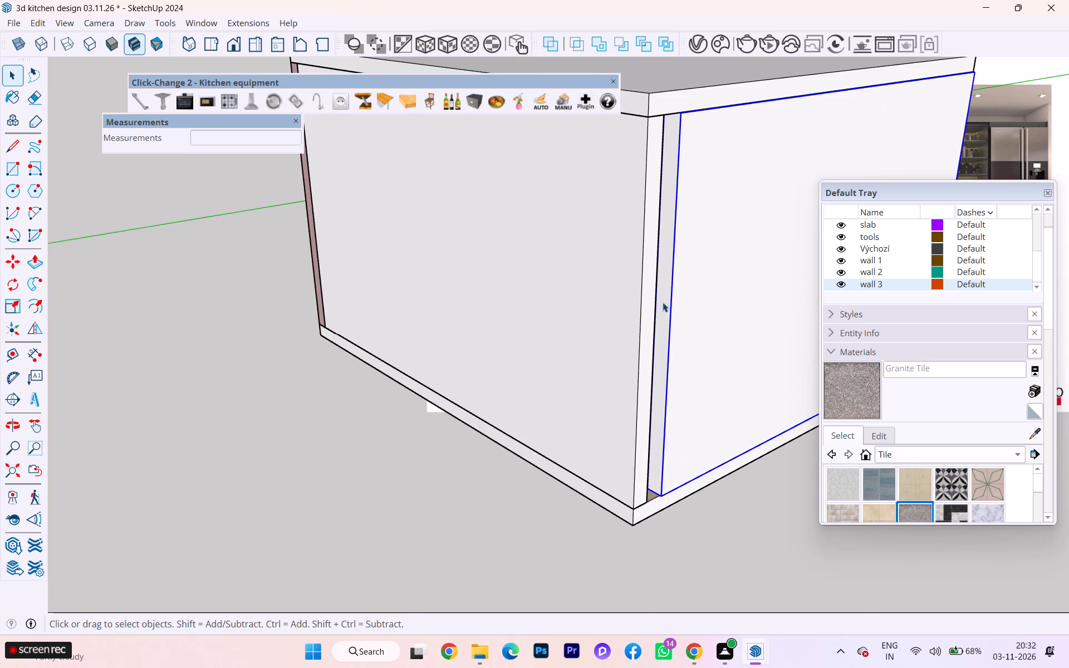
{"action": "left_click", "coordinate": [666, 291]}
{"action": "key", "text": "p"}
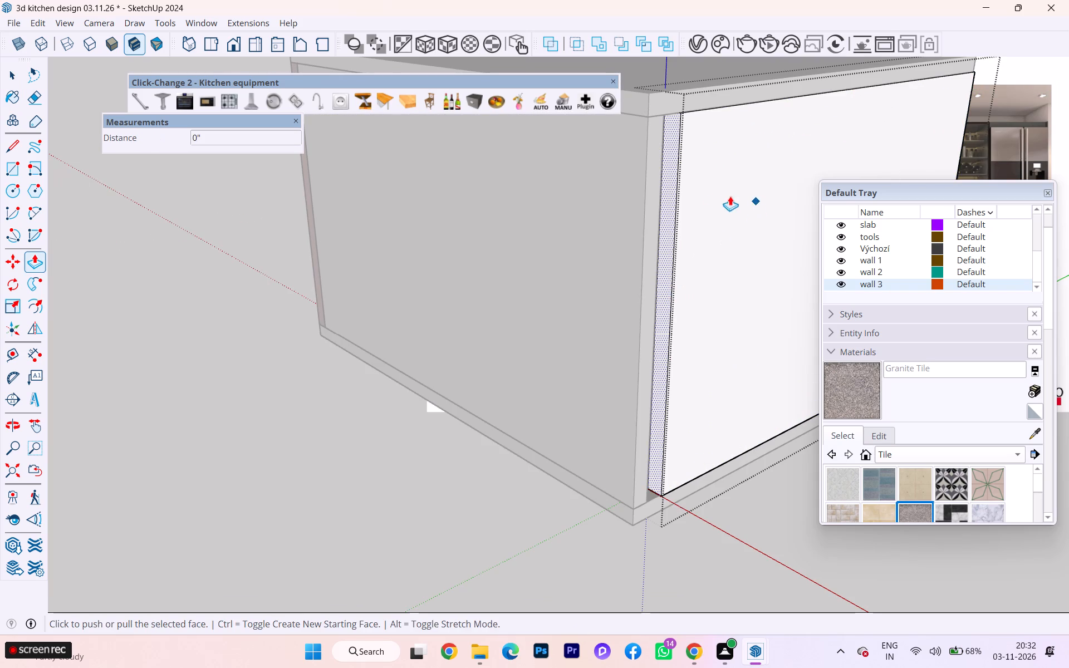
{"action": "left_click", "coordinate": [686, 187]}
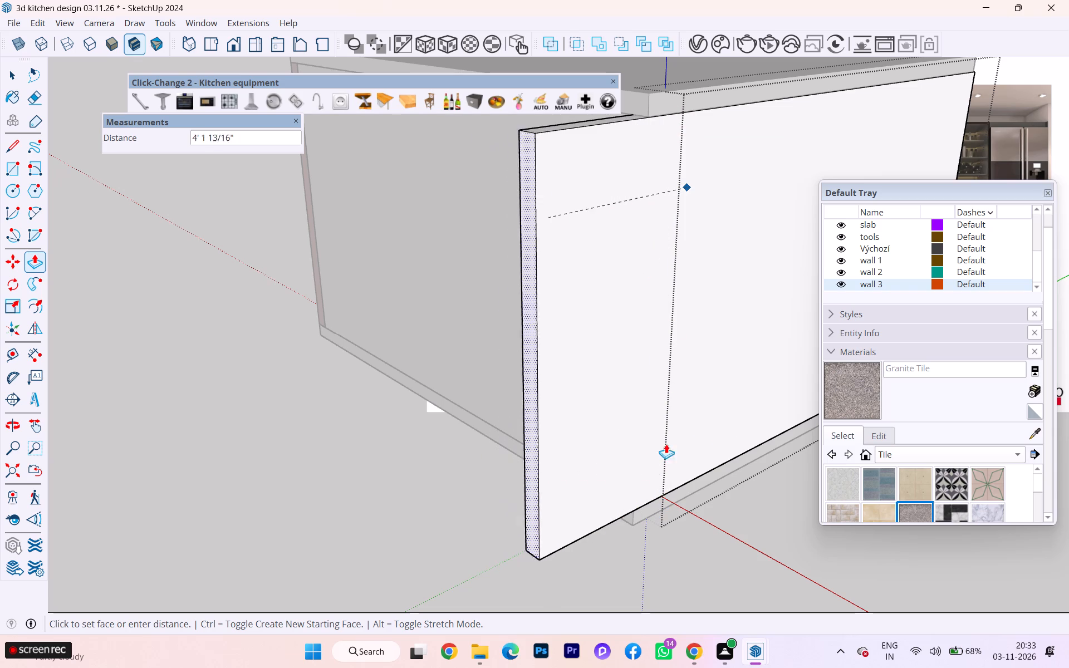
{"action": "key", "text": "Escape"}
{"action": "scroll", "coordinate": [694, 487], "scroll_direction": "up", "scroll_amount": 2}
{"action": "scroll", "coordinate": [694, 487], "scroll_direction": "down", "scroll_amount": 2}
{"action": "scroll", "coordinate": [694, 487], "scroll_direction": "up", "scroll_amount": 6}
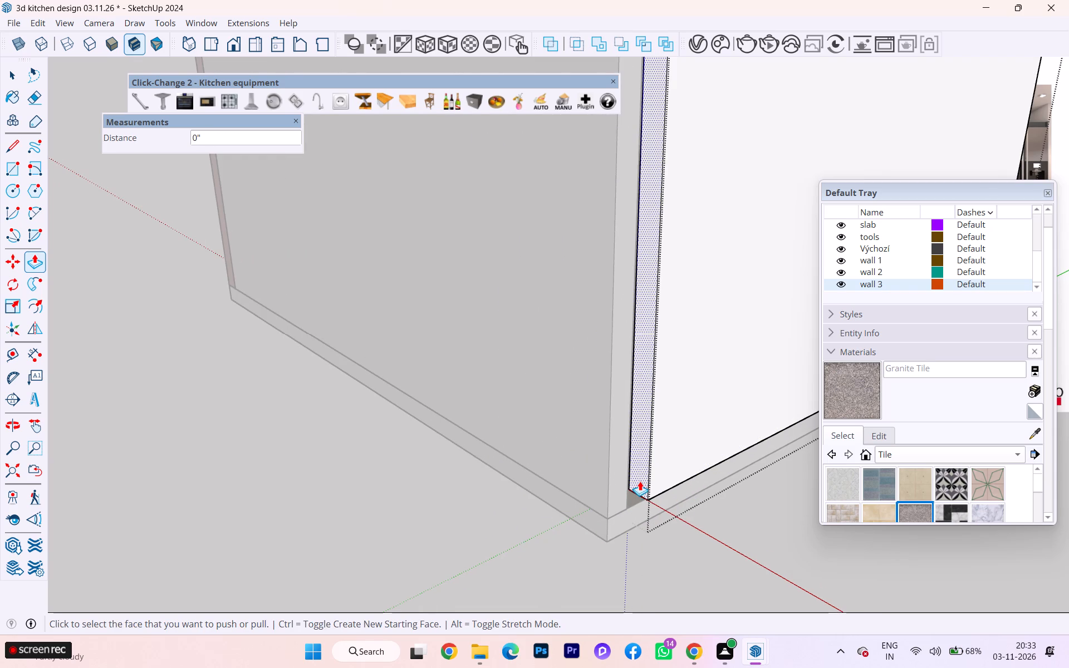
{"action": "left_click", "coordinate": [640, 480]}
{"action": "left_click", "coordinate": [626, 470]}
{"action": "scroll", "coordinate": [660, 457], "scroll_direction": "down", "scroll_amount": 2}
{"action": "middle_click_drag", "start_coordinate": [659, 460], "coordinate": [570, 470]}
{"action": "key", "text": "space"}
{"action": "left_click", "coordinate": [8, 77]}
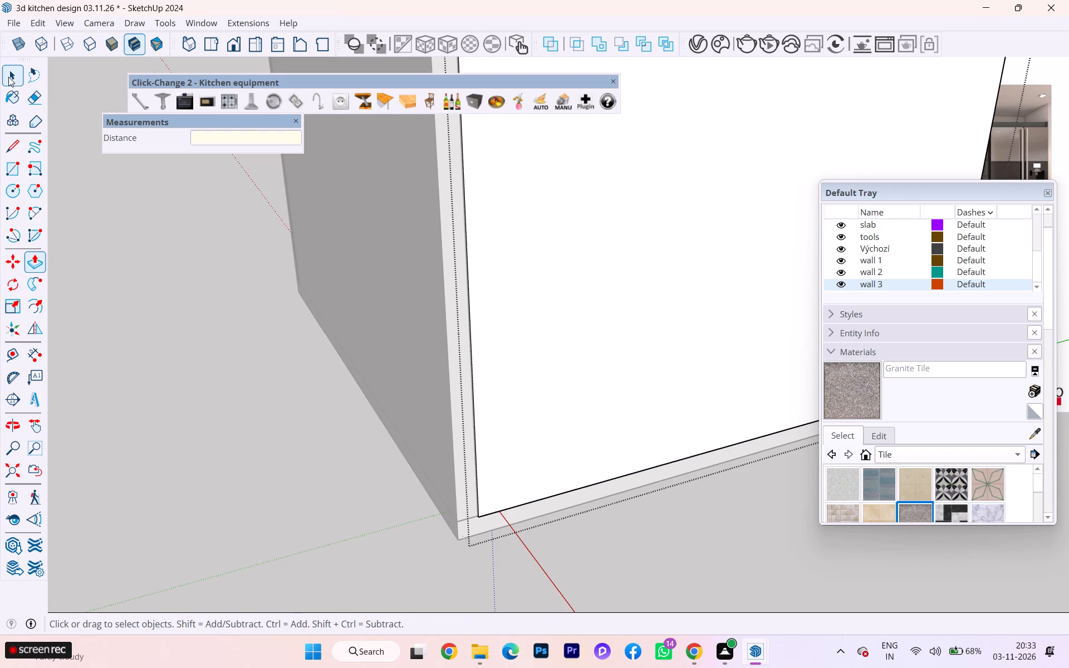
{"action": "left_click", "coordinate": [147, 247]}
Examine the enclosed room from all sides, checking how wall 3 meets the neighbouring walls, slab and floor.
{"action": "scroll", "coordinate": [233, 261], "scroll_direction": "down", "scroll_amount": 2}
{"action": "middle_click_drag", "start_coordinate": [246, 259], "coordinate": [722, 320]}
{"action": "scroll", "coordinate": [366, 300], "scroll_direction": "down", "scroll_amount": 4}
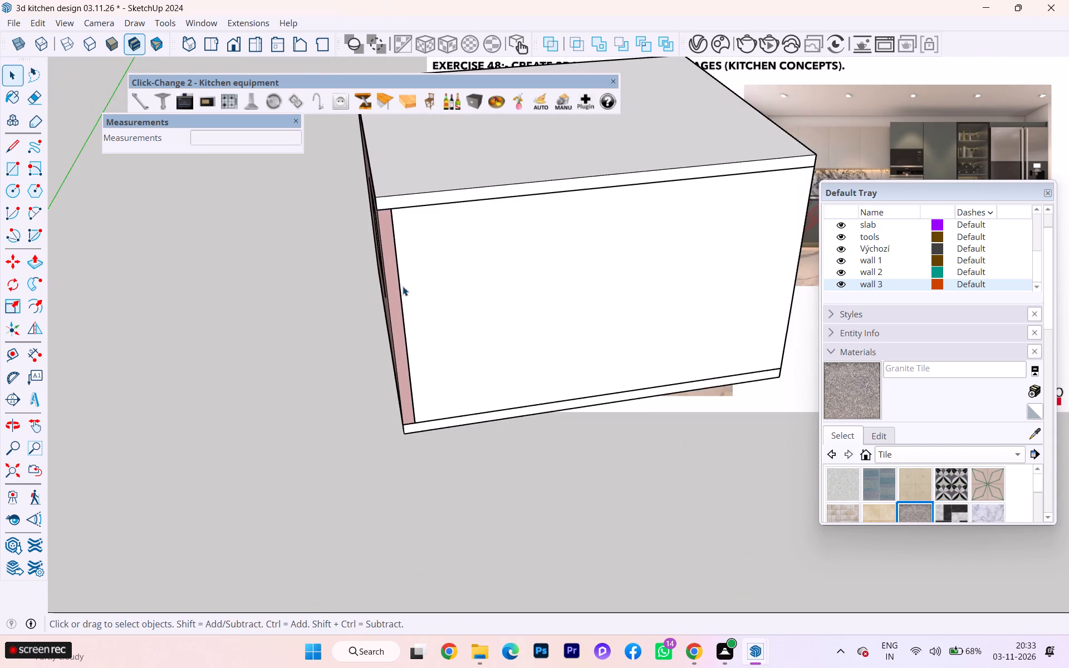
{"action": "middle_click_drag", "start_coordinate": [403, 285], "coordinate": [161, 209]}
{"action": "scroll", "coordinate": [283, 228], "scroll_direction": "down", "scroll_amount": 3}
{"action": "scroll", "coordinate": [352, 214], "scroll_direction": "down", "scroll_amount": 1}
{"action": "middle_click_drag", "start_coordinate": [556, 219], "coordinate": [567, 220]}
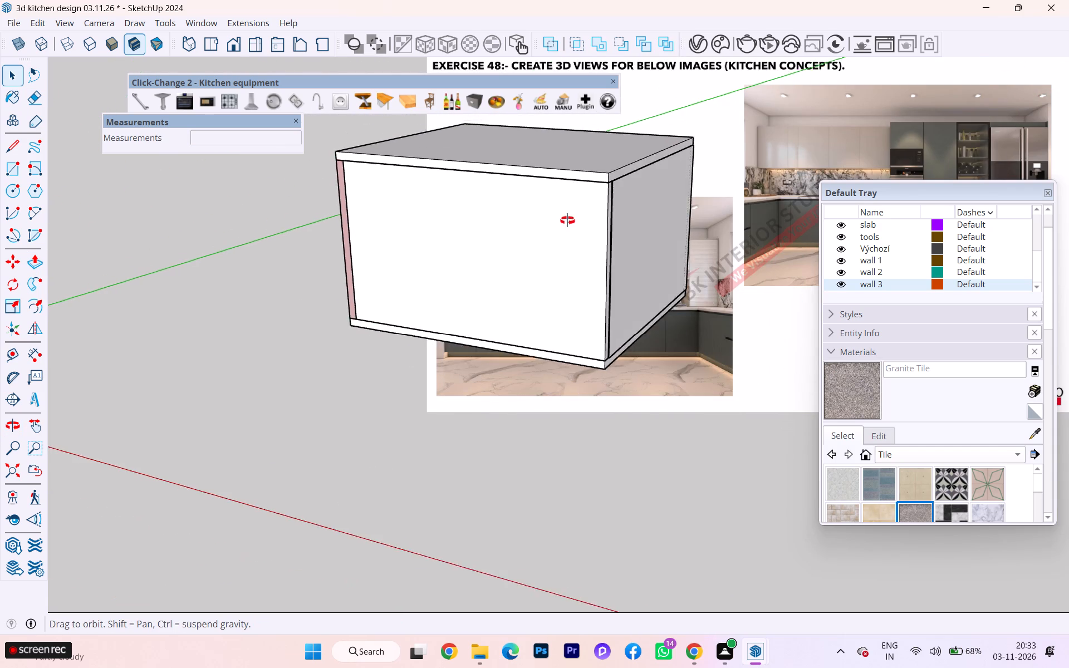
{"action": "middle_click_drag", "start_coordinate": [567, 220], "coordinate": [831, 257]}
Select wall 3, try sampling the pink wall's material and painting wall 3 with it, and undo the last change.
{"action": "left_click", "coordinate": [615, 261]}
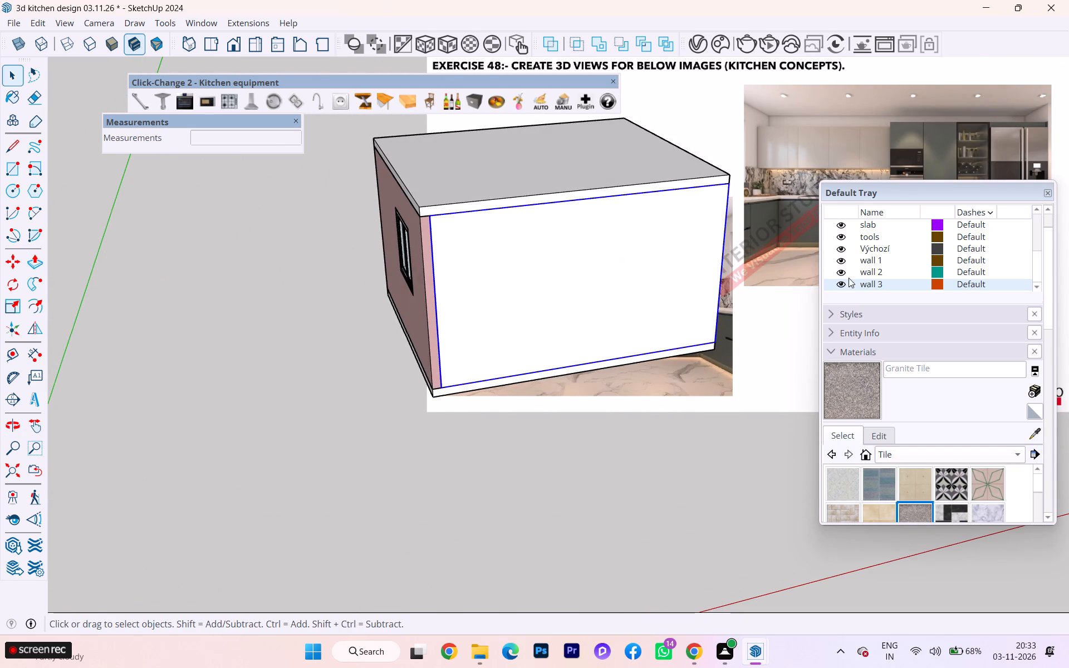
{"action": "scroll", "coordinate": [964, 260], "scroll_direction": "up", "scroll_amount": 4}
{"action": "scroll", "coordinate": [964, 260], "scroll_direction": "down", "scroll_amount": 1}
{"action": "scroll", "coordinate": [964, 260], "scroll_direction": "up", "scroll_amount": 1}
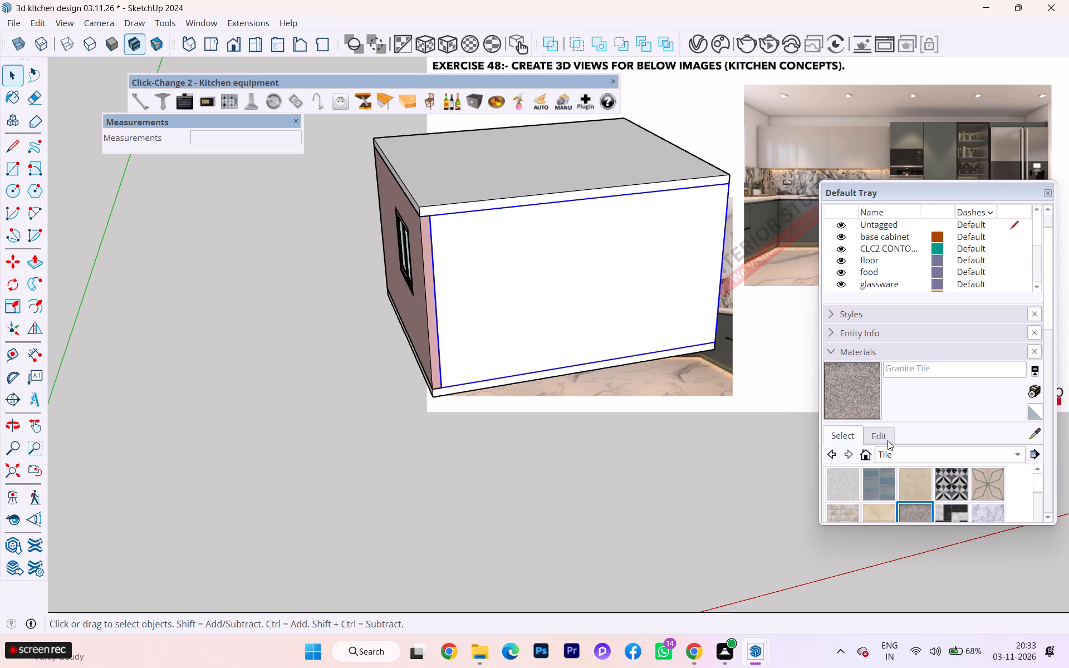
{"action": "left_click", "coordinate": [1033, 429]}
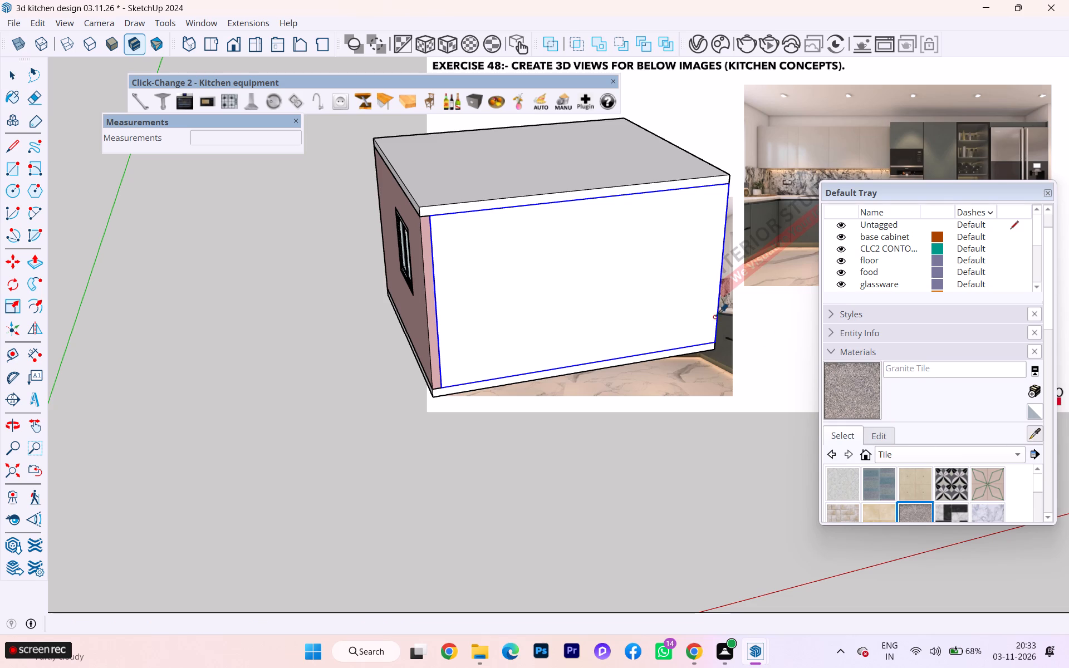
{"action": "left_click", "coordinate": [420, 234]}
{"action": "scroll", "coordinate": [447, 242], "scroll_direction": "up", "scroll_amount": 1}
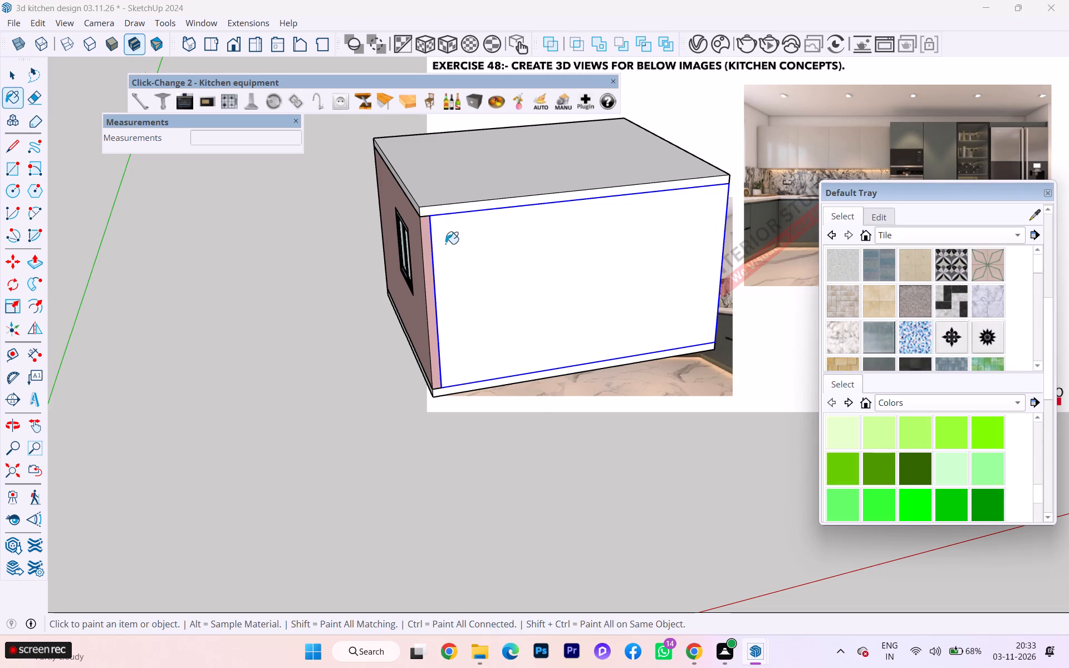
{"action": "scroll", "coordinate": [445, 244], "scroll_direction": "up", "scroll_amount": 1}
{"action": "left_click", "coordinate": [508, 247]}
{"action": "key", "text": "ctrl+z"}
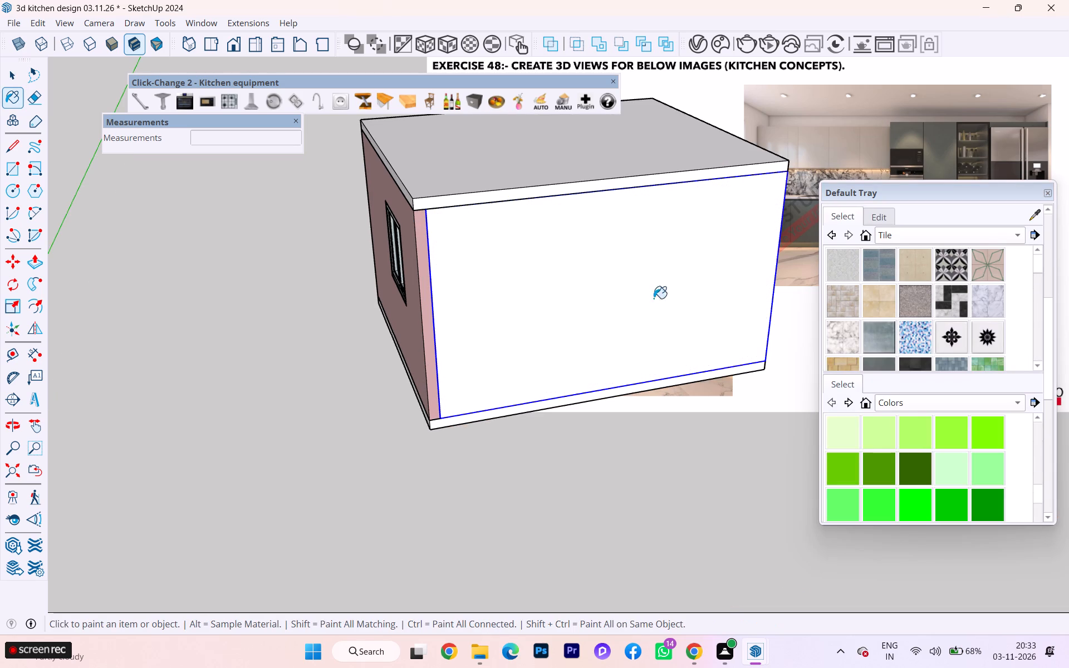
Sample the pink material from the window wall and paint wall 3 and the top slab with it.
{"action": "scroll", "coordinate": [905, 303], "scroll_direction": "up", "scroll_amount": 2}
{"action": "left_click", "coordinate": [1036, 218]}
{"action": "middle_click_drag", "start_coordinate": [462, 249], "coordinate": [630, 268]}
{"action": "left_click", "coordinate": [494, 293]}
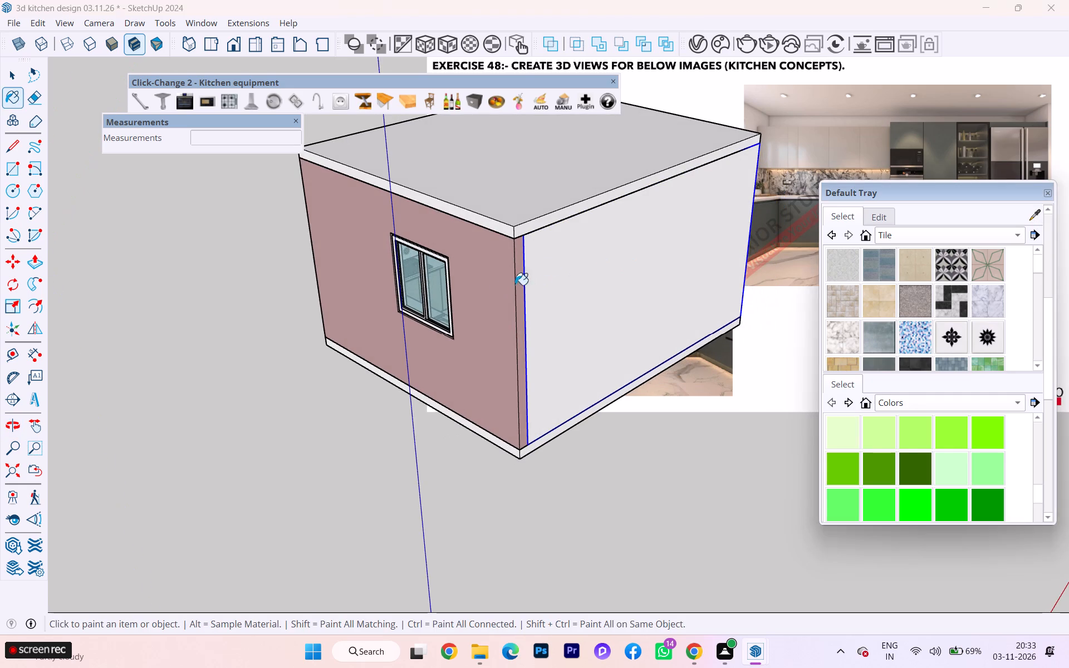
{"action": "left_click", "coordinate": [556, 265]}
{"action": "left_click", "coordinate": [543, 194]}
{"action": "scroll", "coordinate": [635, 212], "scroll_direction": "down", "scroll_amount": 1}
{"action": "middle_click_drag", "start_coordinate": [624, 215], "coordinate": [316, 244]}
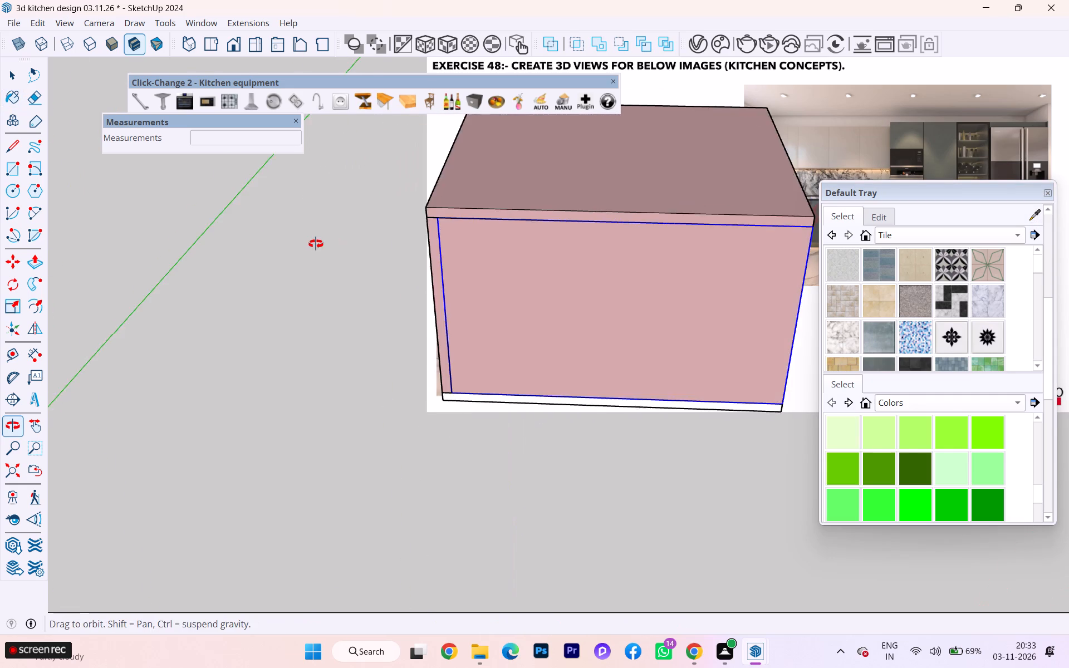
Examine the fully enclosed pink room from several sides, checking the painted walls and top slab.
{"action": "middle_click_drag", "start_coordinate": [316, 244], "coordinate": [33, 224]}
{"action": "left_click", "coordinate": [756, 300]}
{"action": "scroll", "coordinate": [497, 261], "scroll_direction": "down", "scroll_amount": 1}
{"action": "scroll", "coordinate": [495, 261], "scroll_direction": "up", "scroll_amount": 1}
{"action": "scroll", "coordinate": [492, 261], "scroll_direction": "down", "scroll_amount": 2}
{"action": "middle_click_drag", "start_coordinate": [582, 266], "coordinate": [857, 261]}
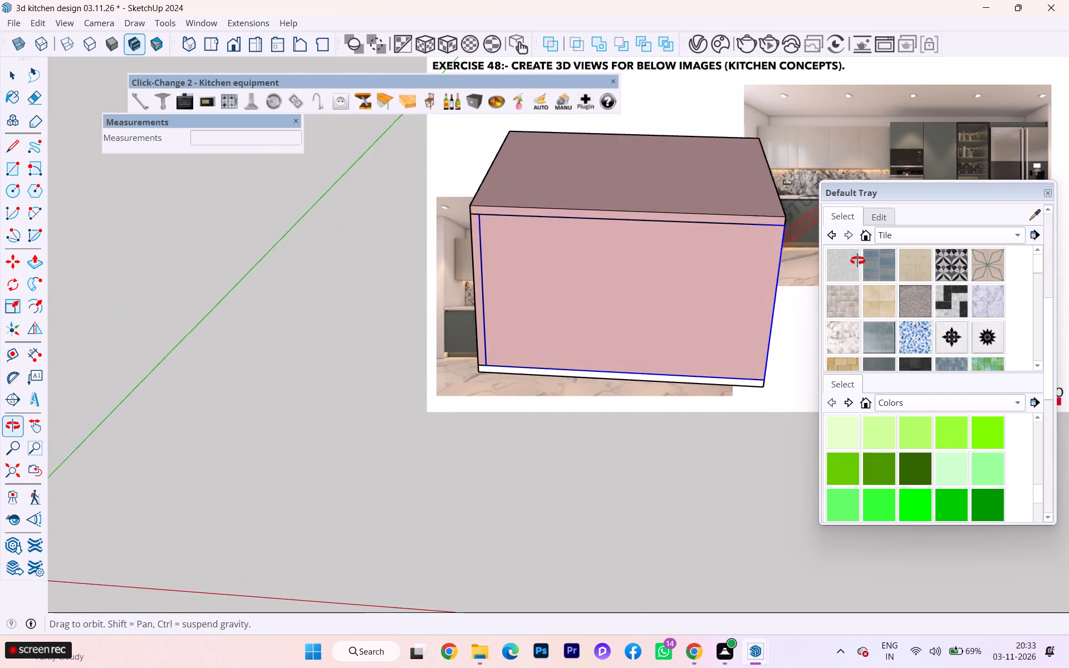
{"action": "middle_click_drag", "start_coordinate": [857, 261], "coordinate": [861, 259]}
{"action": "key", "text": "space"}
{"action": "left_click", "coordinate": [13, 77]}
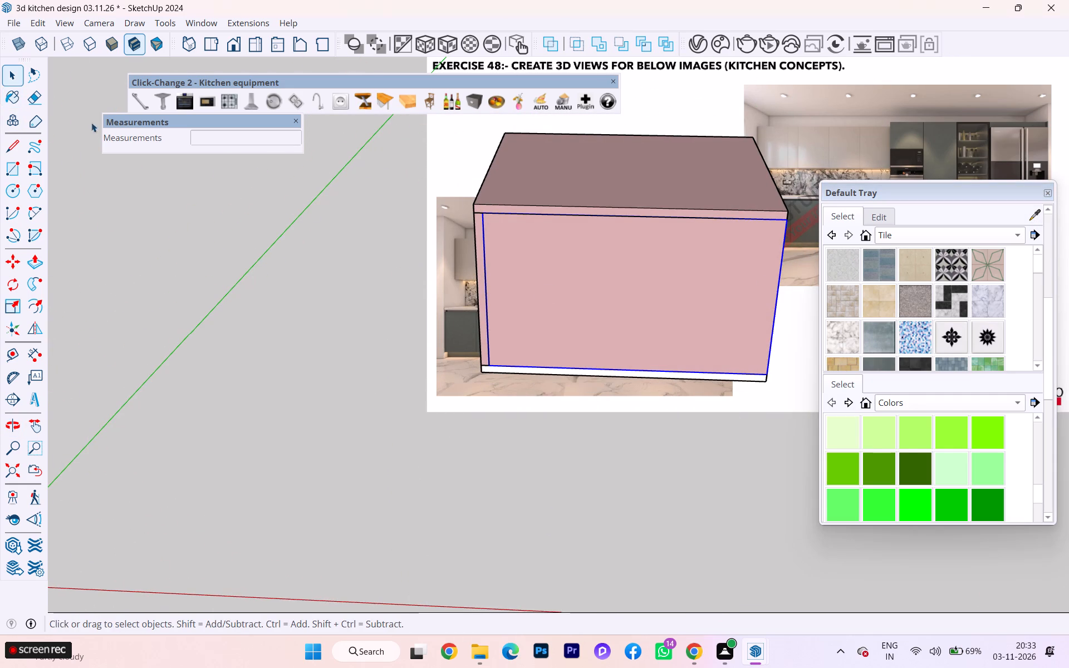
{"action": "left_click", "coordinate": [184, 219]}
{"action": "scroll", "coordinate": [802, 298], "scroll_direction": "down", "scroll_amount": 1}
{"action": "scroll", "coordinate": [809, 297], "scroll_direction": "up", "scroll_amount": 2}
{"action": "scroll", "coordinate": [545, 299], "scroll_direction": "down", "scroll_amount": 5}
{"action": "scroll", "coordinate": [326, 322], "scroll_direction": "up", "scroll_amount": 7}
{"action": "scroll", "coordinate": [326, 322], "scroll_direction": "down", "scroll_amount": 1}
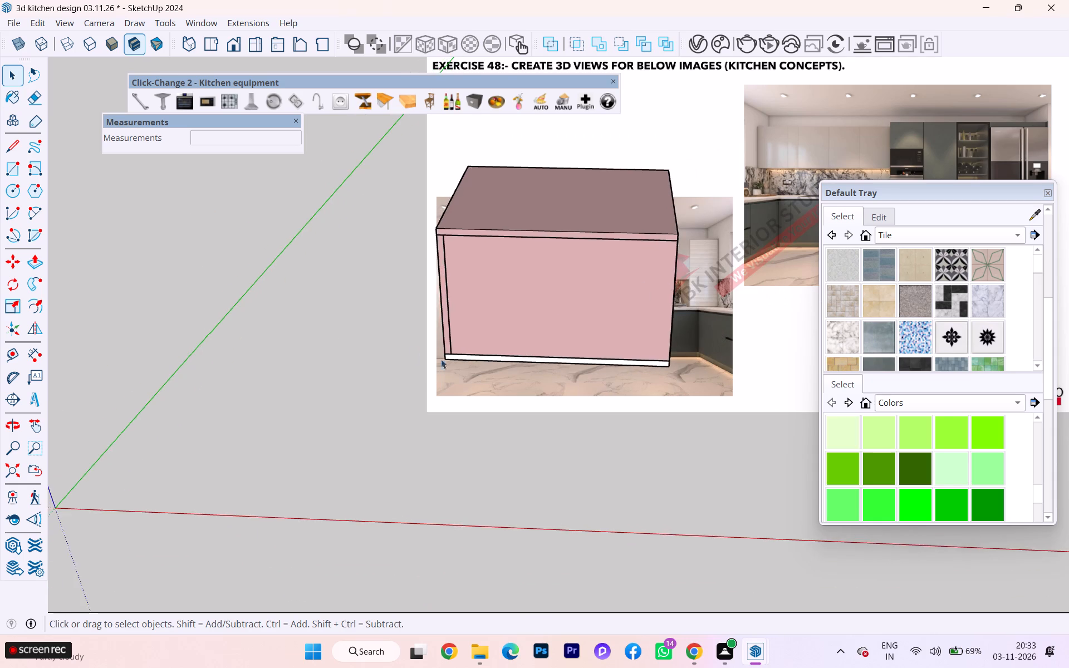
{"action": "scroll", "coordinate": [525, 369], "scroll_direction": "down", "scroll_amount": 6}
{"action": "scroll", "coordinate": [742, 320], "scroll_direction": "down", "scroll_amount": 2}
{"action": "middle_click_drag", "start_coordinate": [652, 256], "coordinate": [728, 109]}
{"action": "scroll", "coordinate": [463, 399], "scroll_direction": "down", "scroll_amount": 4}
{"action": "scroll", "coordinate": [669, 332], "scroll_direction": "up", "scroll_amount": 5}
{"action": "scroll", "coordinate": [669, 332], "scroll_direction": "down", "scroll_amount": 1}
{"action": "scroll", "coordinate": [669, 332], "scroll_direction": "up", "scroll_amount": 1}
{"action": "scroll", "coordinate": [502, 291], "scroll_direction": "up", "scroll_amount": 9}
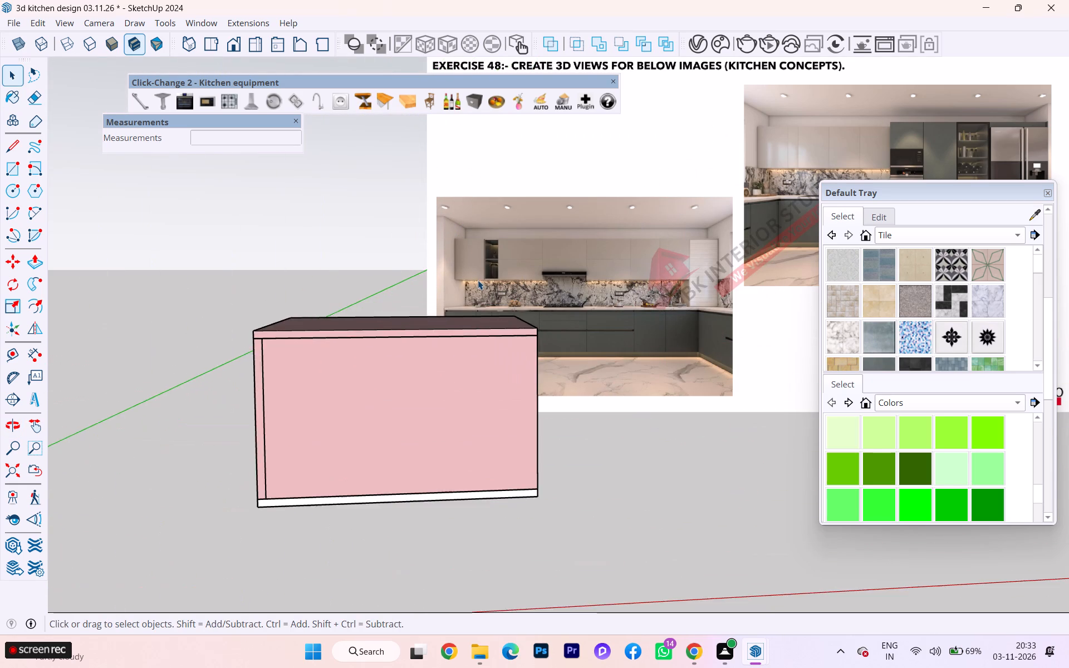
{"action": "scroll", "coordinate": [516, 299], "scroll_direction": "up", "scroll_amount": 1}
{"action": "scroll", "coordinate": [516, 299], "scroll_direction": "down", "scroll_amount": 7}
{"action": "scroll", "coordinate": [515, 298], "scroll_direction": "up", "scroll_amount": 11}
{"action": "scroll", "coordinate": [515, 303], "scroll_direction": "down", "scroll_amount": 2}
{"action": "scroll", "coordinate": [515, 303], "scroll_direction": "up", "scroll_amount": 1}
{"action": "scroll", "coordinate": [563, 312], "scroll_direction": "down", "scroll_amount": 1}
{"action": "middle_click_drag", "start_coordinate": [559, 310], "coordinate": [148, 297]}
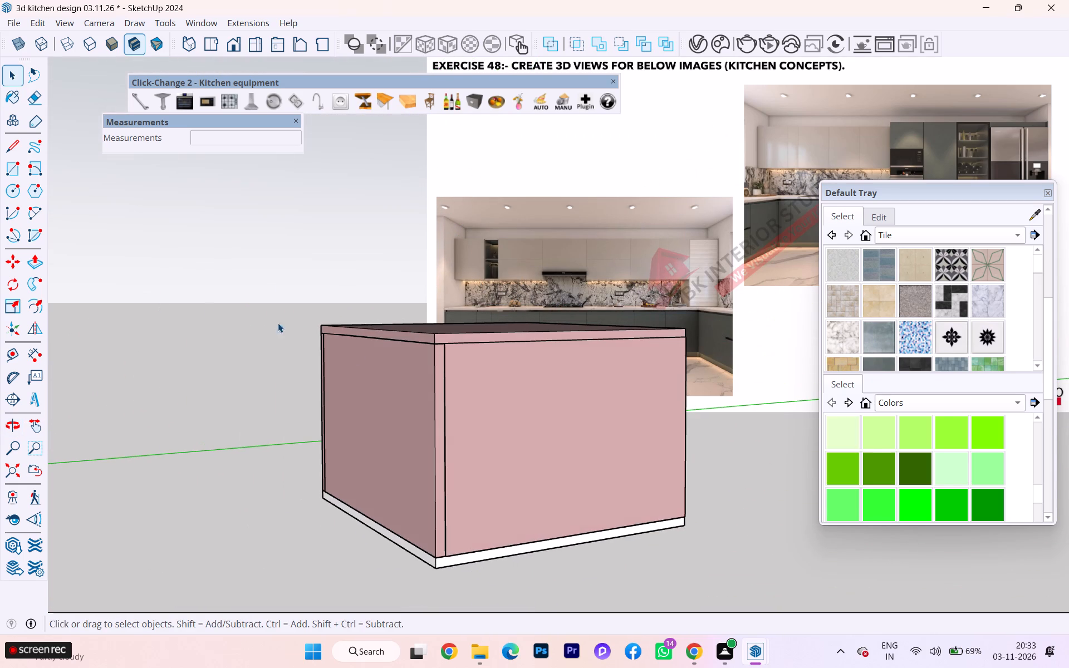
{"action": "left_click", "coordinate": [529, 403]}
{"action": "middle_click_drag", "start_coordinate": [560, 400], "coordinate": [335, 380]}
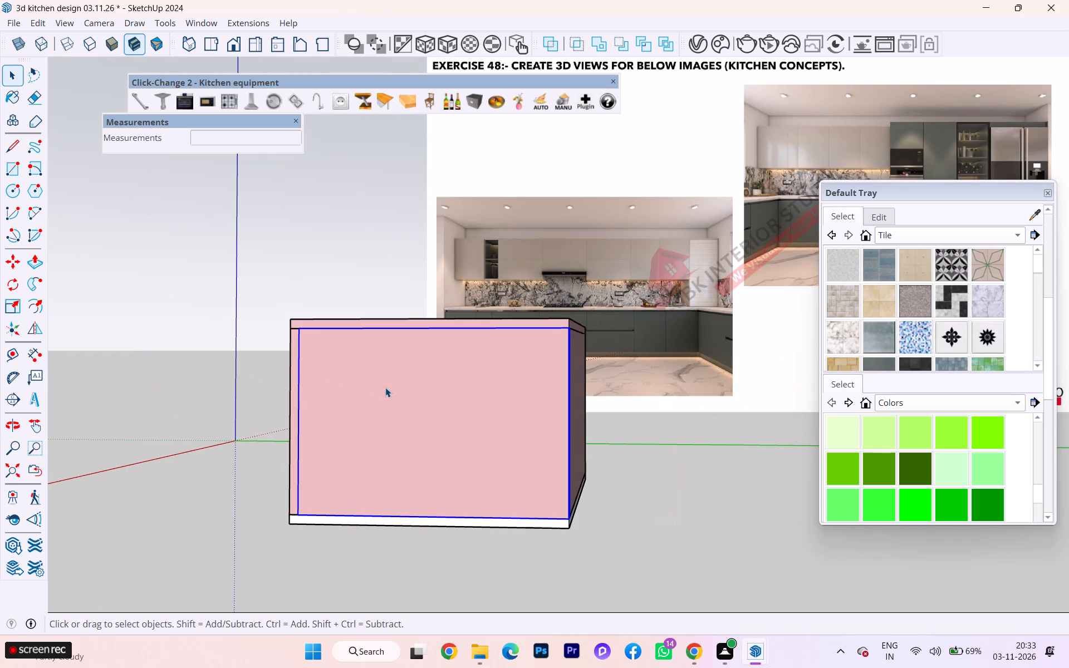
{"action": "scroll", "coordinate": [466, 358], "scroll_direction": "down", "scroll_amount": 3}
{"action": "middle_click_drag", "start_coordinate": [473, 370], "coordinate": [483, 447]}
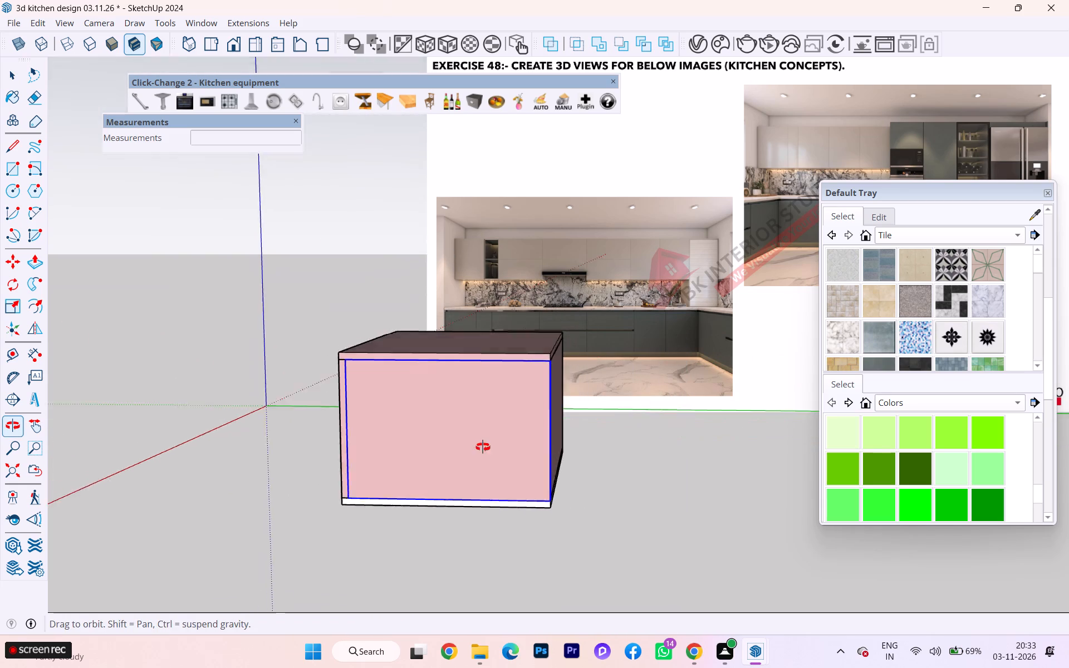
{"action": "middle_click_drag", "start_coordinate": [483, 447], "coordinate": [488, 536]}
{"action": "scroll", "coordinate": [488, 536], "scroll_direction": "up", "scroll_amount": 3}
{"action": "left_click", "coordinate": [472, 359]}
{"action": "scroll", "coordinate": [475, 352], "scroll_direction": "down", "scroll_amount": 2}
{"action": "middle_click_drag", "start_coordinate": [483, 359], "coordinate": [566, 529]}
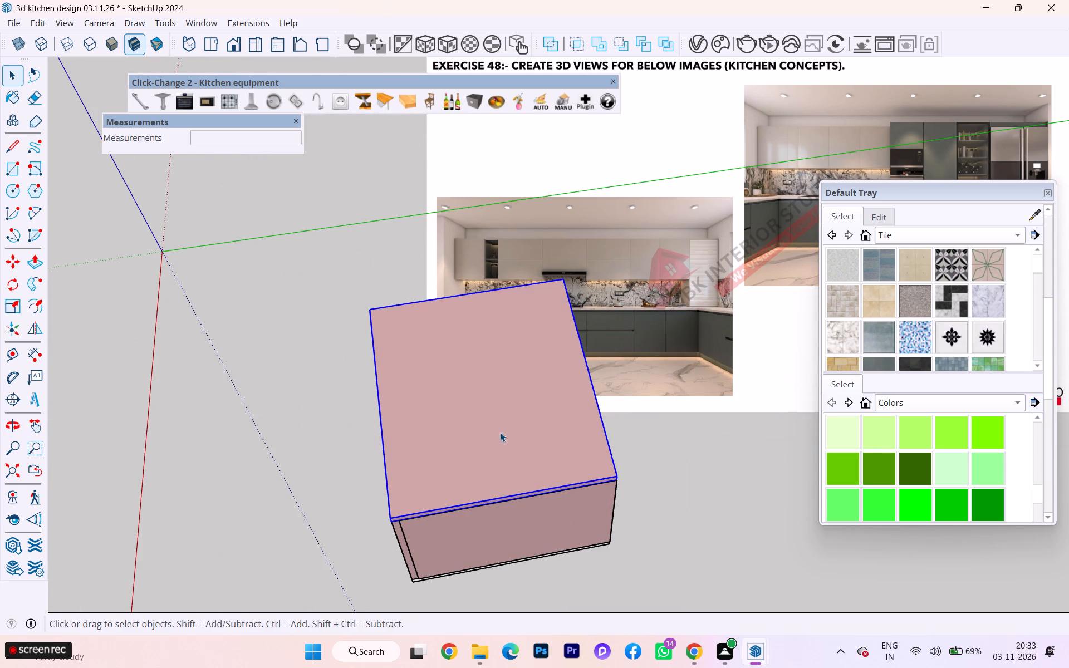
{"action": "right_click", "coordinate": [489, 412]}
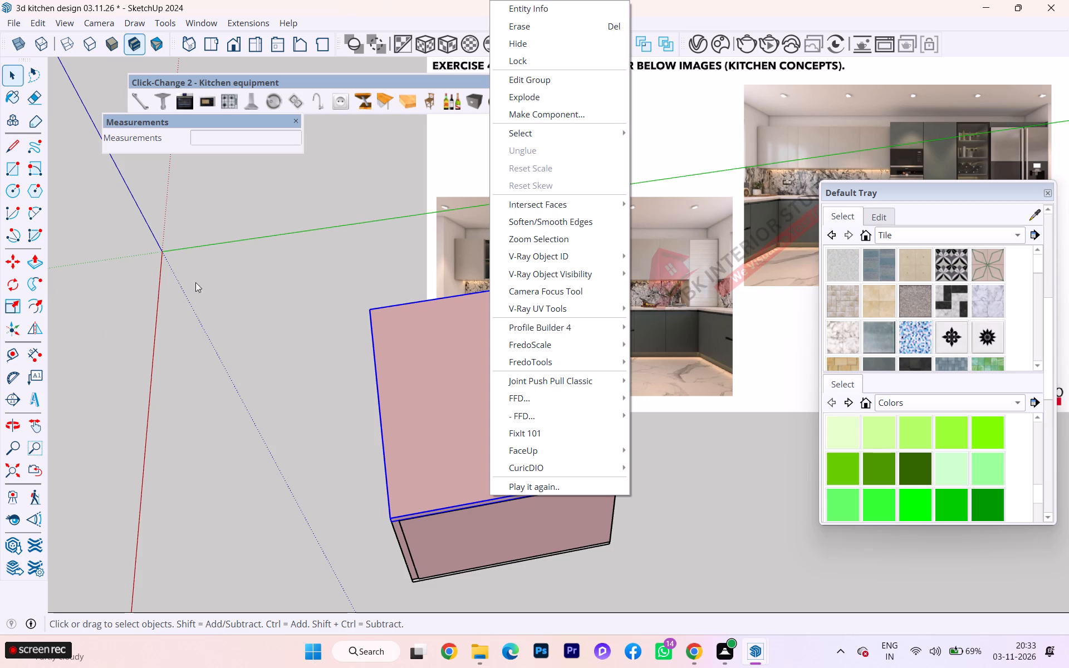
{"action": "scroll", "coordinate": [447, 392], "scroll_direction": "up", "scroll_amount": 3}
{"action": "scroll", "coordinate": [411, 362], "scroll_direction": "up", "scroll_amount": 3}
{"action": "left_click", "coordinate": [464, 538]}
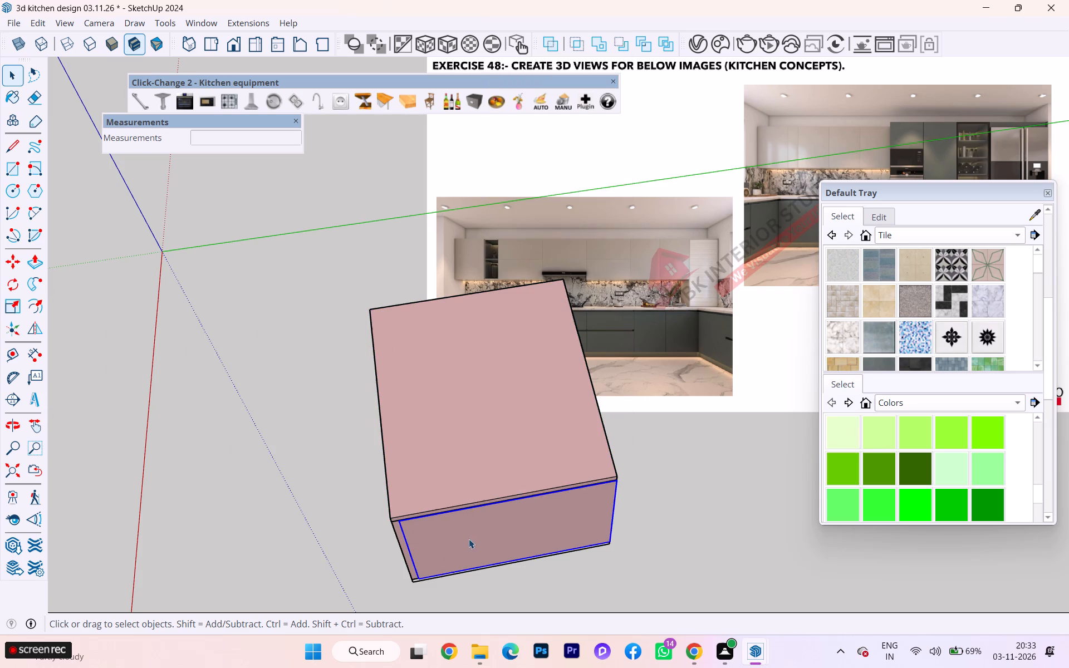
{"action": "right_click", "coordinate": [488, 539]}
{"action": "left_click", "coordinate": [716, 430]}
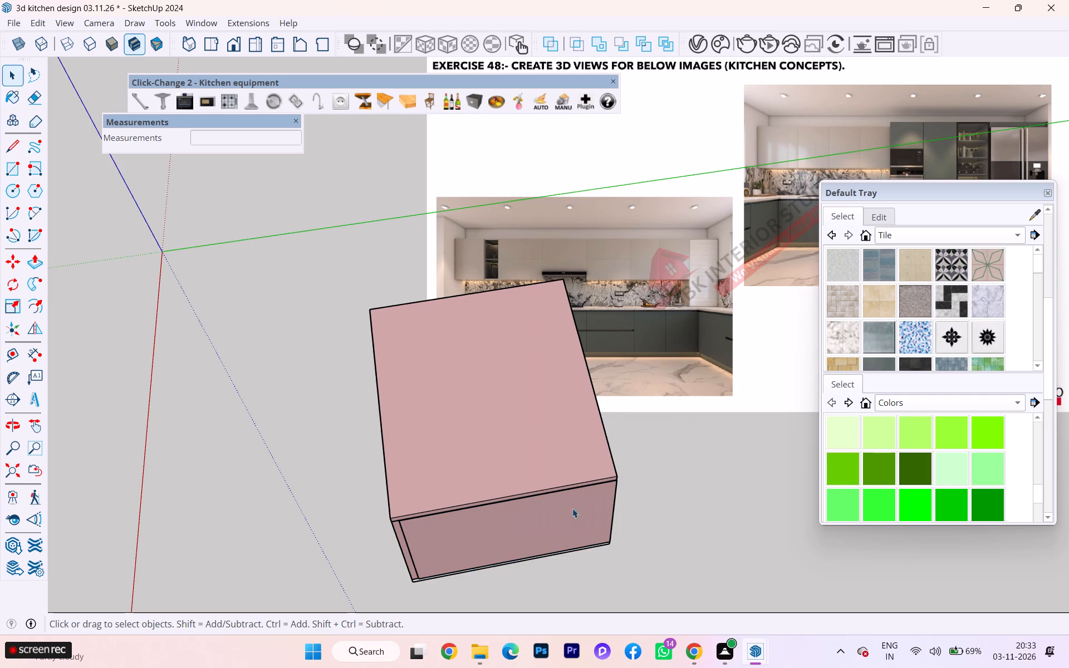
Hide the wall 3 tag to open up the view into the kitchen.
{"action": "scroll", "coordinate": [830, 346], "scroll_direction": "up", "scroll_amount": 5}
{"action": "scroll", "coordinate": [946, 252], "scroll_direction": "up", "scroll_amount": 5}
{"action": "scroll", "coordinate": [945, 250], "scroll_direction": "down", "scroll_amount": 2}
{"action": "scroll", "coordinate": [945, 250], "scroll_direction": "up", "scroll_amount": 3}
{"action": "scroll", "coordinate": [945, 249], "scroll_direction": "down", "scroll_amount": 1}
{"action": "scroll", "coordinate": [944, 247], "scroll_direction": "up", "scroll_amount": 2}
{"action": "scroll", "coordinate": [918, 209], "scroll_direction": "up", "scroll_amount": 6}
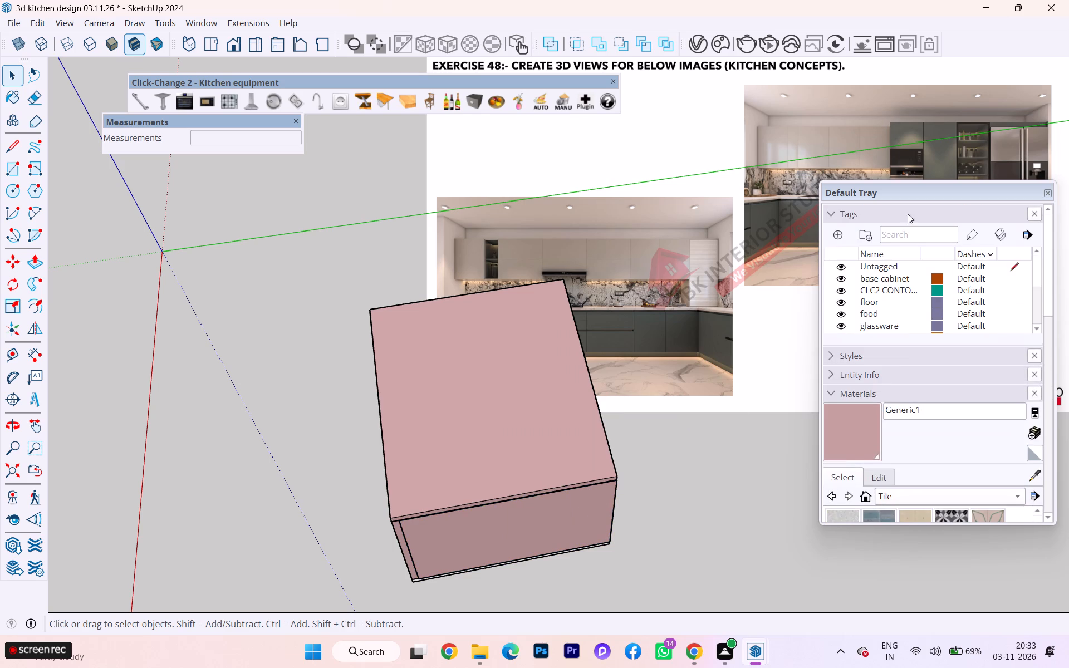
{"action": "scroll", "coordinate": [861, 316], "scroll_direction": "down", "scroll_amount": 1}
{"action": "scroll", "coordinate": [862, 316], "scroll_direction": "up", "scroll_amount": 1}
{"action": "scroll", "coordinate": [862, 316], "scroll_direction": "down", "scroll_amount": 5}
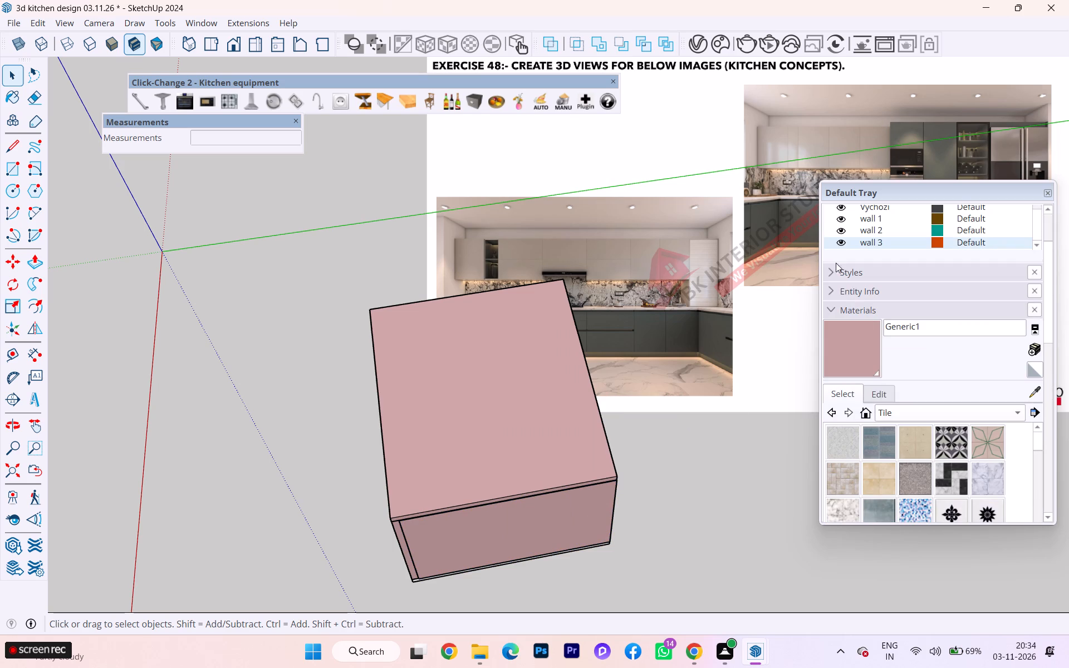
{"action": "left_click", "coordinate": [835, 244]}
Examine the kitchen interior through the open side, comparing its walls and ceiling with the reference image.
{"action": "scroll", "coordinate": [644, 383], "scroll_direction": "down", "scroll_amount": 2}
{"action": "scroll", "coordinate": [583, 387], "scroll_direction": "up", "scroll_amount": 1}
{"action": "middle_click_drag", "start_coordinate": [563, 383], "coordinate": [512, 139]}
{"action": "scroll", "coordinate": [410, 341], "scroll_direction": "up", "scroll_amount": 9}
{"action": "middle_click_drag", "start_coordinate": [520, 302], "coordinate": [519, 219]}
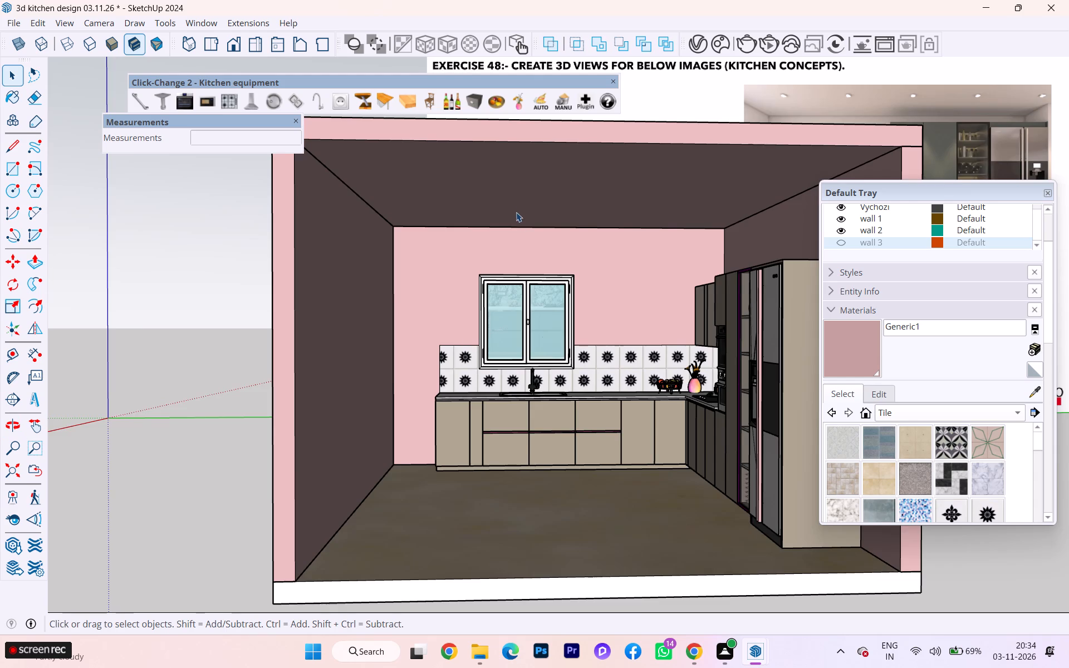
{"action": "scroll", "coordinate": [517, 210], "scroll_direction": "up", "scroll_amount": 1}
{"action": "scroll", "coordinate": [395, 254], "scroll_direction": "up", "scroll_amount": 1}
{"action": "scroll", "coordinate": [326, 274], "scroll_direction": "down", "scroll_amount": 2}
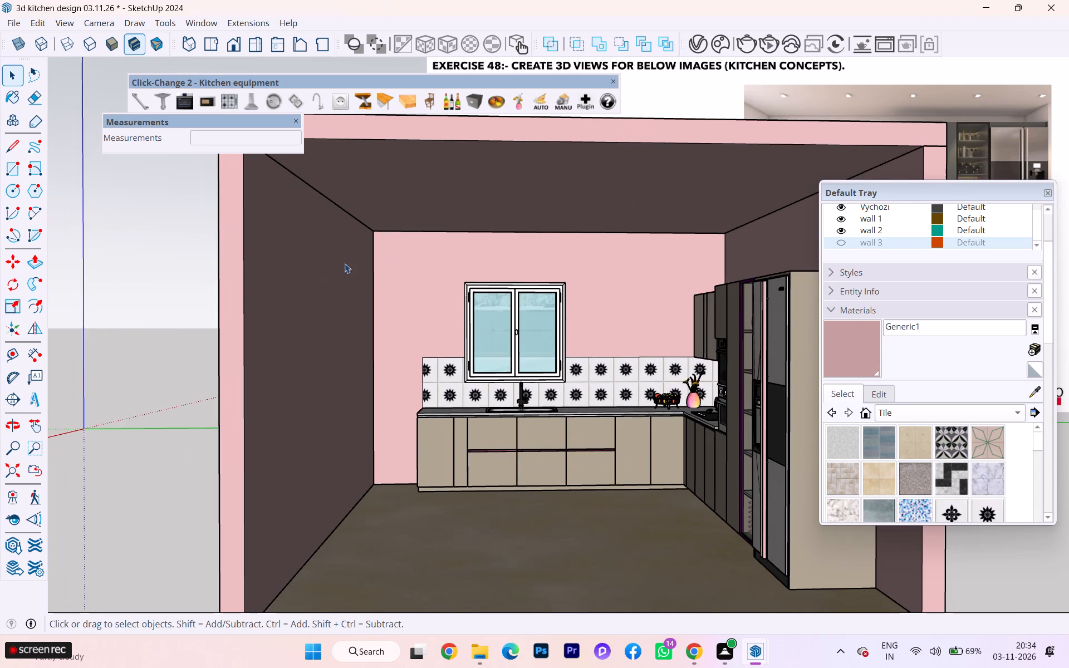
{"action": "scroll", "coordinate": [309, 258], "scroll_direction": "down", "scroll_amount": 1}
{"action": "scroll", "coordinate": [259, 283], "scroll_direction": "down", "scroll_amount": 3}
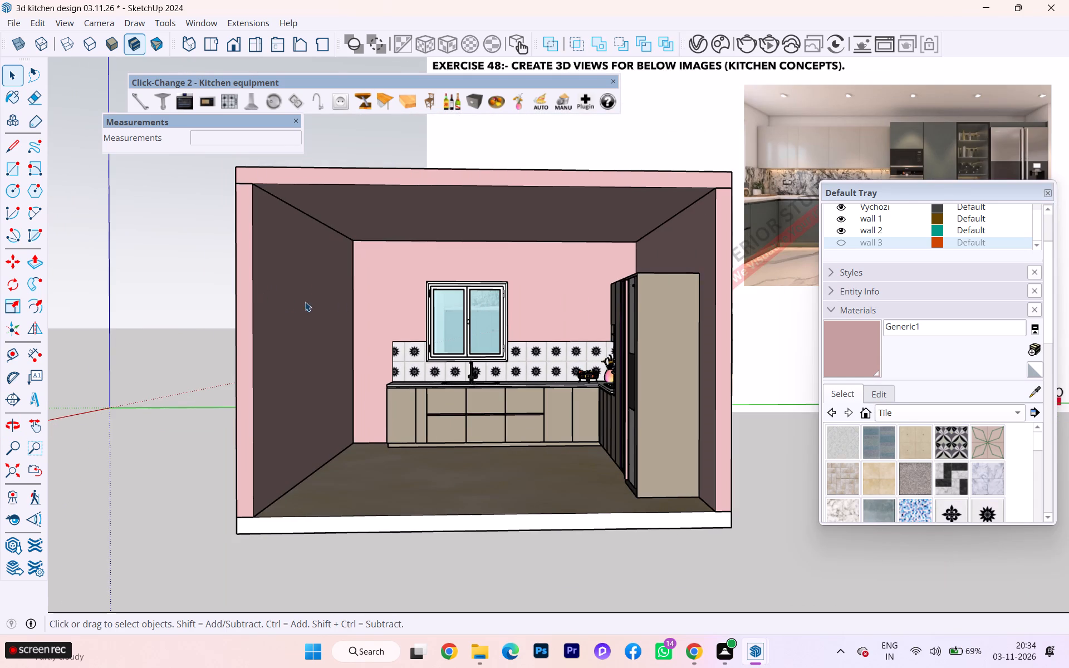
{"action": "scroll", "coordinate": [368, 321], "scroll_direction": "down", "scroll_amount": 1}
{"action": "scroll", "coordinate": [362, 321], "scroll_direction": "up", "scroll_amount": 1}
{"action": "scroll", "coordinate": [358, 321], "scroll_direction": "down", "scroll_amount": 2}
{"action": "scroll", "coordinate": [298, 331], "scroll_direction": "down", "scroll_amount": 1}
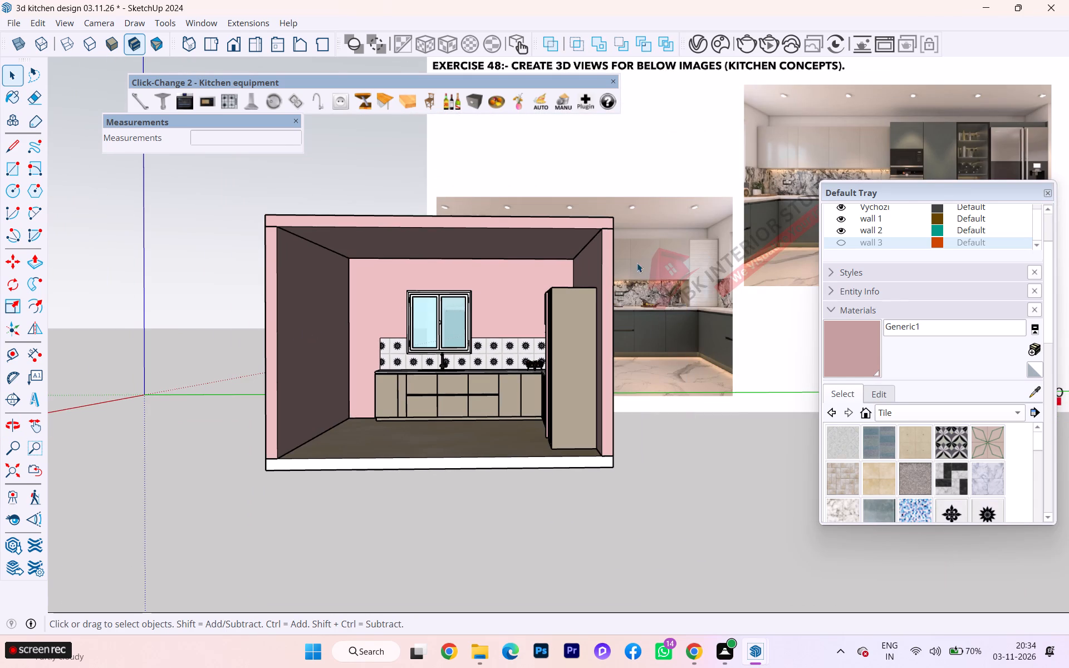
{"action": "scroll", "coordinate": [400, 297], "scroll_direction": "down", "scroll_amount": 5}
{"action": "scroll", "coordinate": [326, 331], "scroll_direction": "down", "scroll_amount": 2}
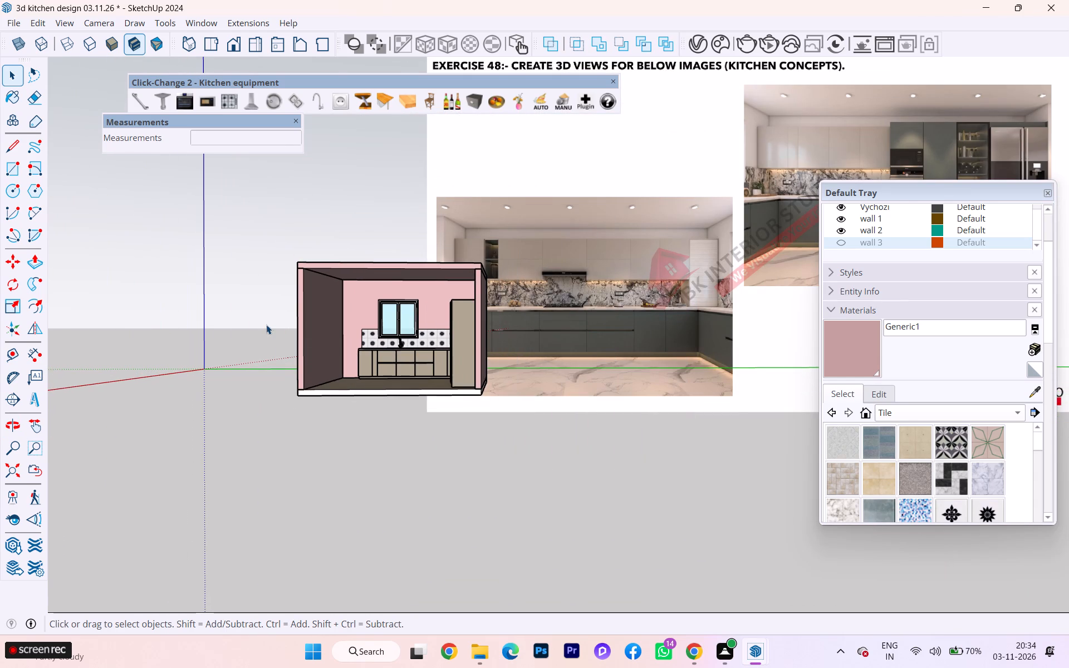
{"action": "scroll", "coordinate": [252, 331], "scroll_direction": "down", "scroll_amount": 1}
{"action": "scroll", "coordinate": [345, 336], "scroll_direction": "up", "scroll_amount": 5}
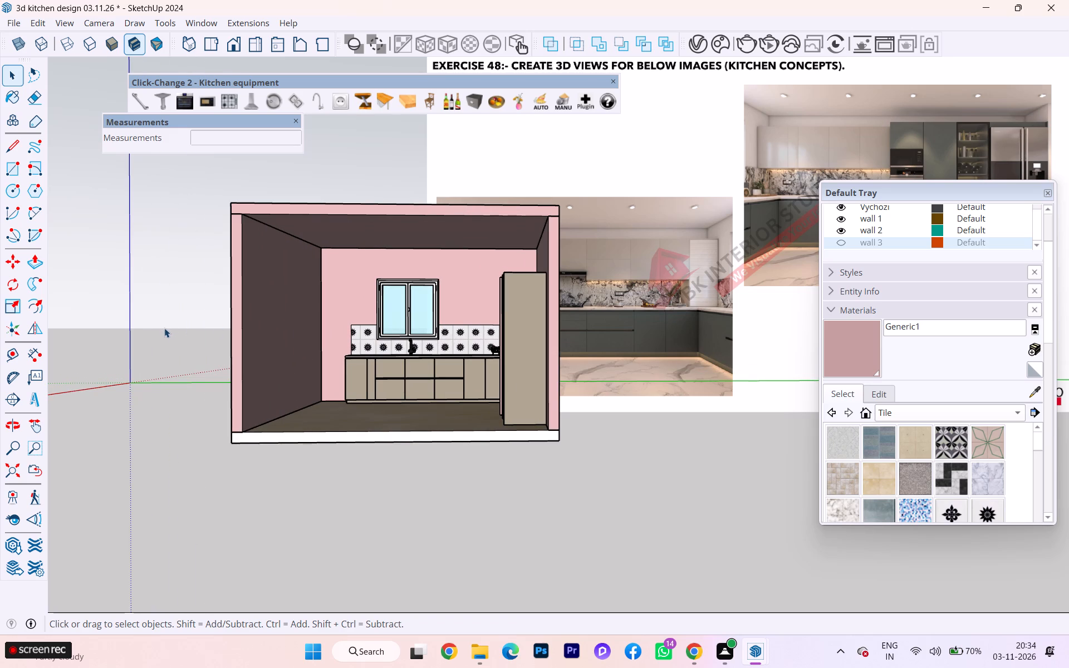
{"action": "scroll", "coordinate": [165, 327], "scroll_direction": "down", "scroll_amount": 1}
{"action": "scroll", "coordinate": [347, 285], "scroll_direction": "up", "scroll_amount": 1}
{"action": "scroll", "coordinate": [347, 284], "scroll_direction": "down", "scroll_amount": 2}
{"action": "scroll", "coordinate": [349, 282], "scroll_direction": "up", "scroll_amount": 3}
{"action": "scroll", "coordinate": [352, 272], "scroll_direction": "down", "scroll_amount": 1}
{"action": "scroll", "coordinate": [353, 267], "scroll_direction": "up", "scroll_amount": 1}
{"action": "scroll", "coordinate": [371, 233], "scroll_direction": "down", "scroll_amount": 1}
{"action": "scroll", "coordinate": [372, 229], "scroll_direction": "up", "scroll_amount": 3}
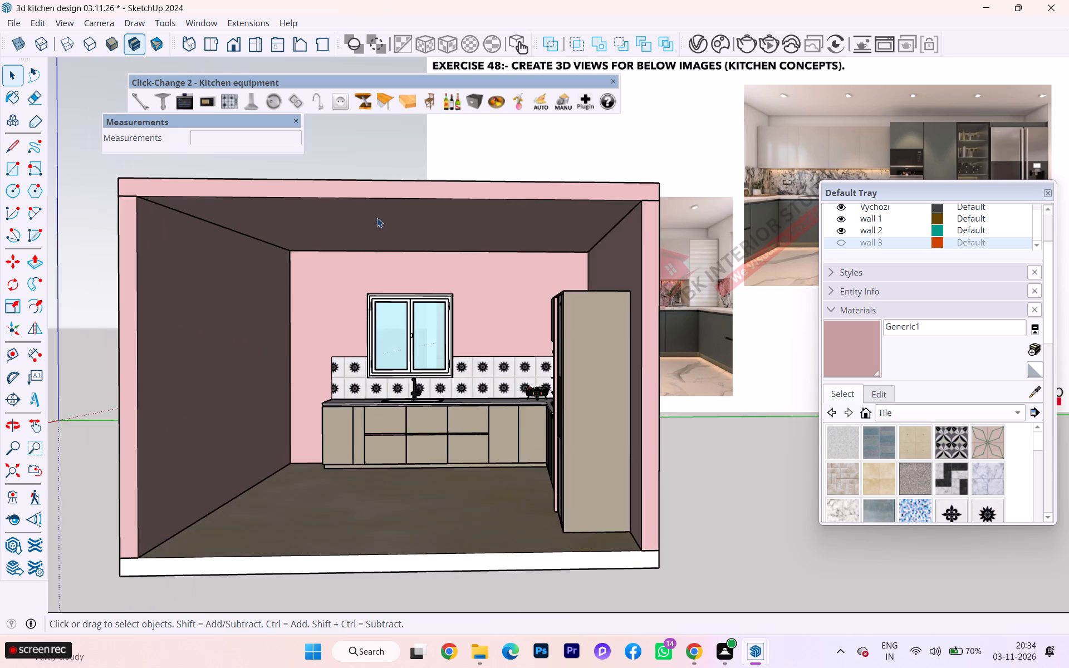
{"action": "scroll", "coordinate": [379, 216], "scroll_direction": "down", "scroll_amount": 1}
{"action": "middle_click_drag", "start_coordinate": [379, 212], "coordinate": [402, 140]}
{"action": "scroll", "coordinate": [402, 140], "scroll_direction": "up", "scroll_amount": 3}
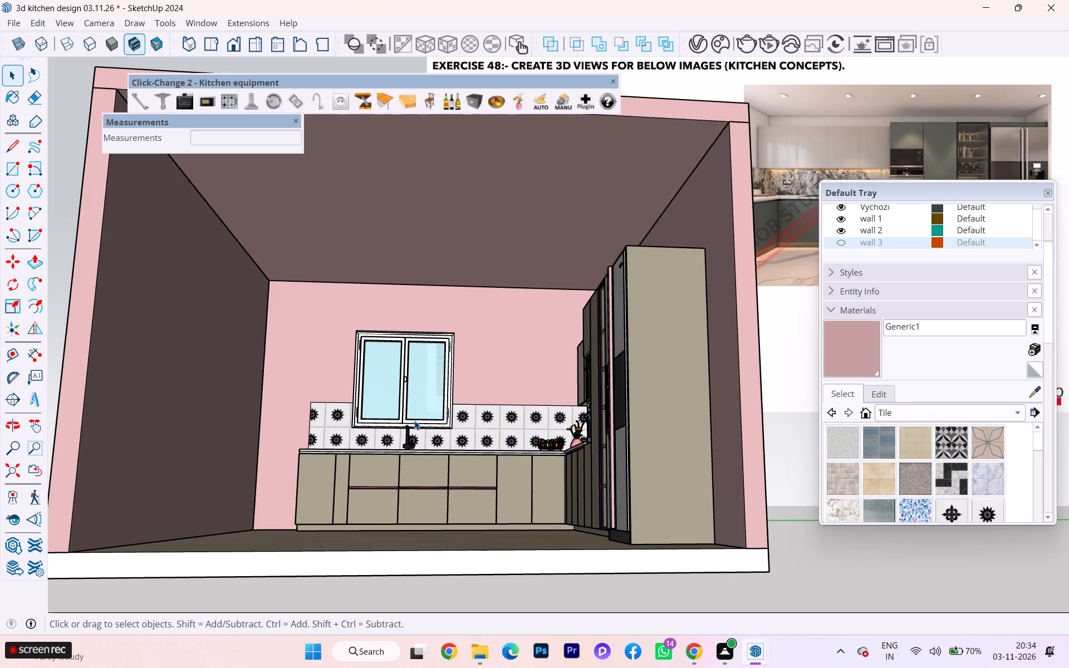
Open the top slab group and offset its underside face inward to outline a smaller rectangle on the ceiling.
{"action": "scroll", "coordinate": [496, 247], "scroll_direction": "down", "scroll_amount": 2}
{"action": "left_click", "coordinate": [467, 201]}
{"action": "scroll", "coordinate": [462, 199], "scroll_direction": "down", "scroll_amount": 1}
{"action": "middle_click_drag", "start_coordinate": [463, 192], "coordinate": [463, 110]}
{"action": "double_click", "coordinate": [430, 172]}
{"action": "left_click", "coordinate": [428, 174]}
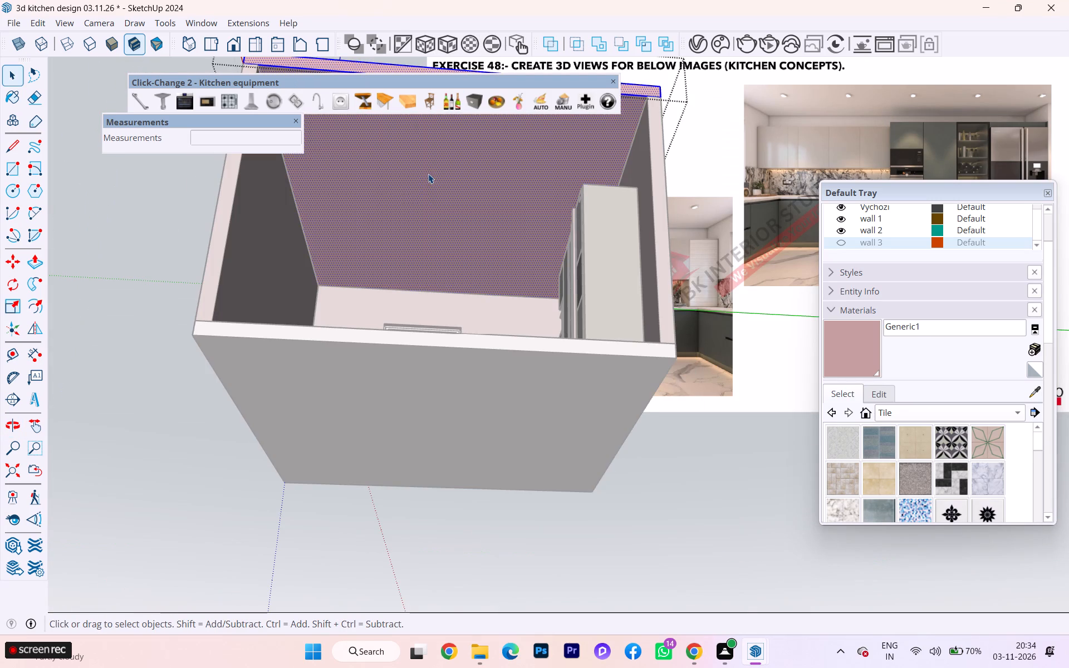
{"action": "scroll", "coordinate": [375, 213], "scroll_direction": "down", "scroll_amount": 1}
{"action": "scroll", "coordinate": [373, 214], "scroll_direction": "up", "scroll_amount": 2}
{"action": "scroll", "coordinate": [370, 218], "scroll_direction": "down", "scroll_amount": 1}
{"action": "scroll", "coordinate": [325, 278], "scroll_direction": "down", "scroll_amount": 3}
{"action": "scroll", "coordinate": [325, 281], "scroll_direction": "up", "scroll_amount": 2}
{"action": "scroll", "coordinate": [319, 311], "scroll_direction": "down", "scroll_amount": 6}
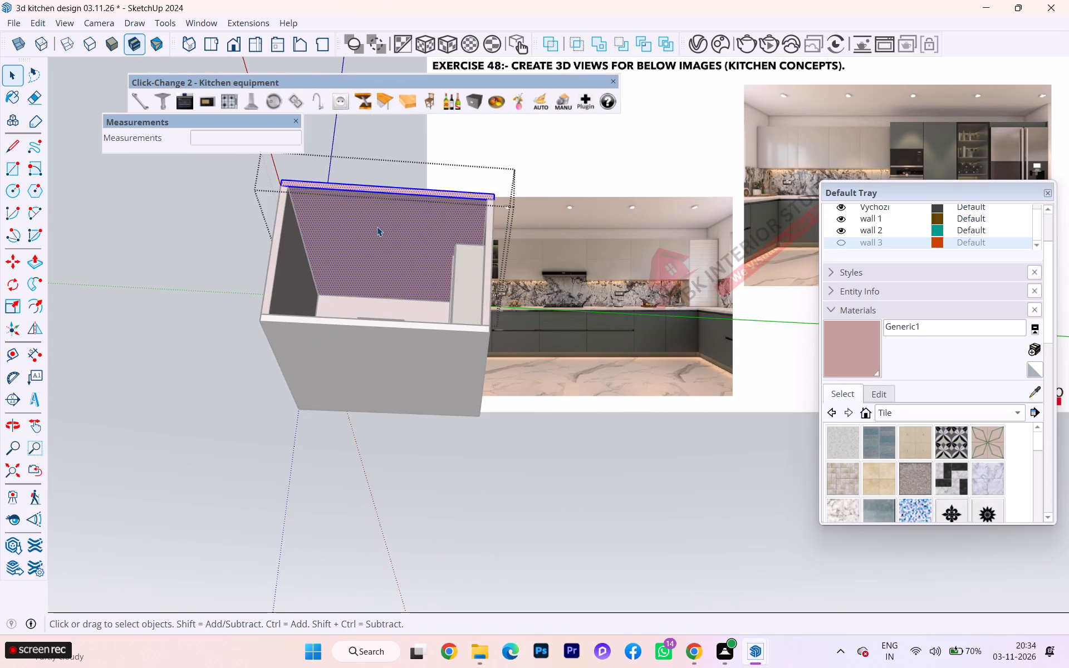
{"action": "left_click", "coordinate": [376, 227]}
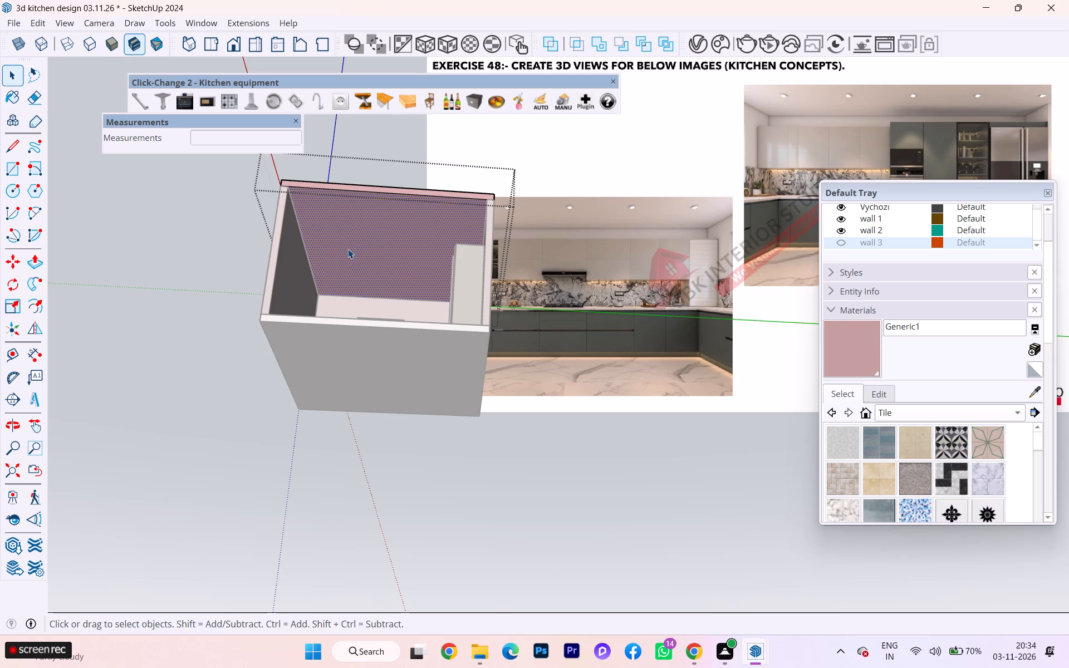
{"action": "key", "text": "f"}
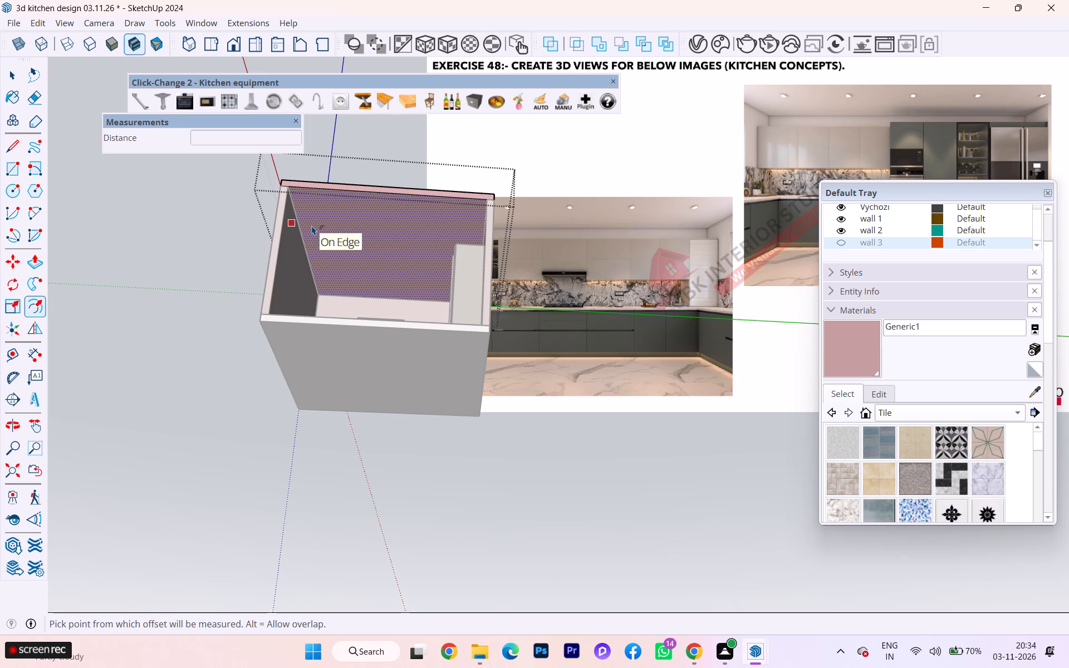
{"action": "left_click", "coordinate": [312, 225]}
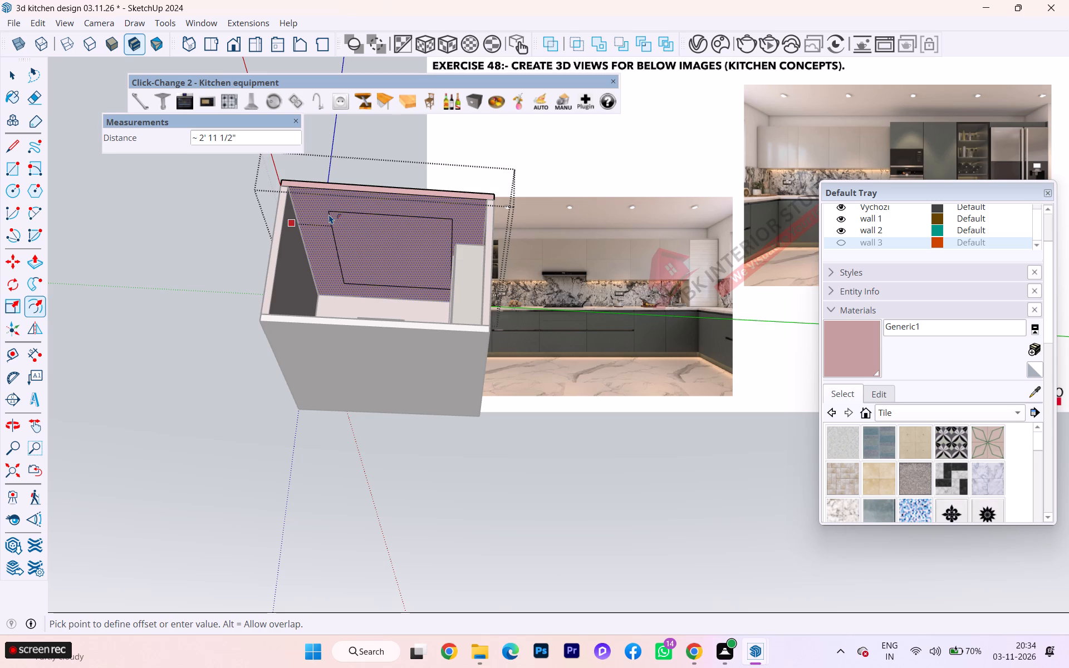
{"action": "scroll", "coordinate": [331, 213], "scroll_direction": "up", "scroll_amount": 5}
{"action": "scroll", "coordinate": [311, 219], "scroll_direction": "down", "scroll_amount": 1}
{"action": "scroll", "coordinate": [310, 219], "scroll_direction": "up", "scroll_amount": 3}
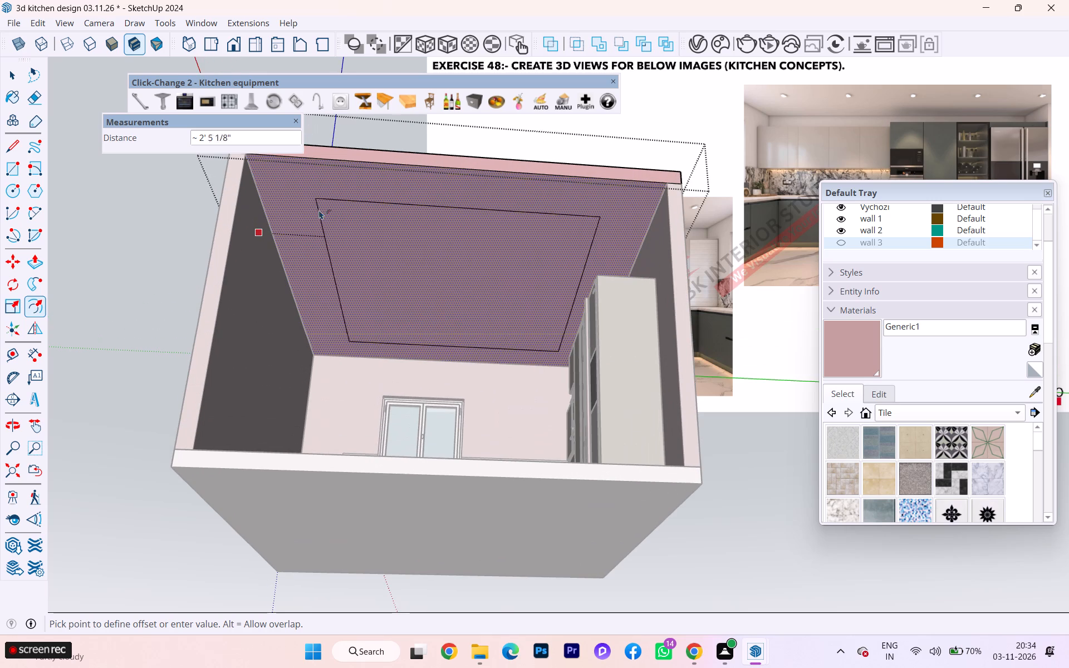
{"action": "left_click", "coordinate": [342, 200]}
Examine the offset rectangle on the ceiling from inside and below the room.
{"action": "scroll", "coordinate": [318, 240], "scroll_direction": "up", "scroll_amount": 4}
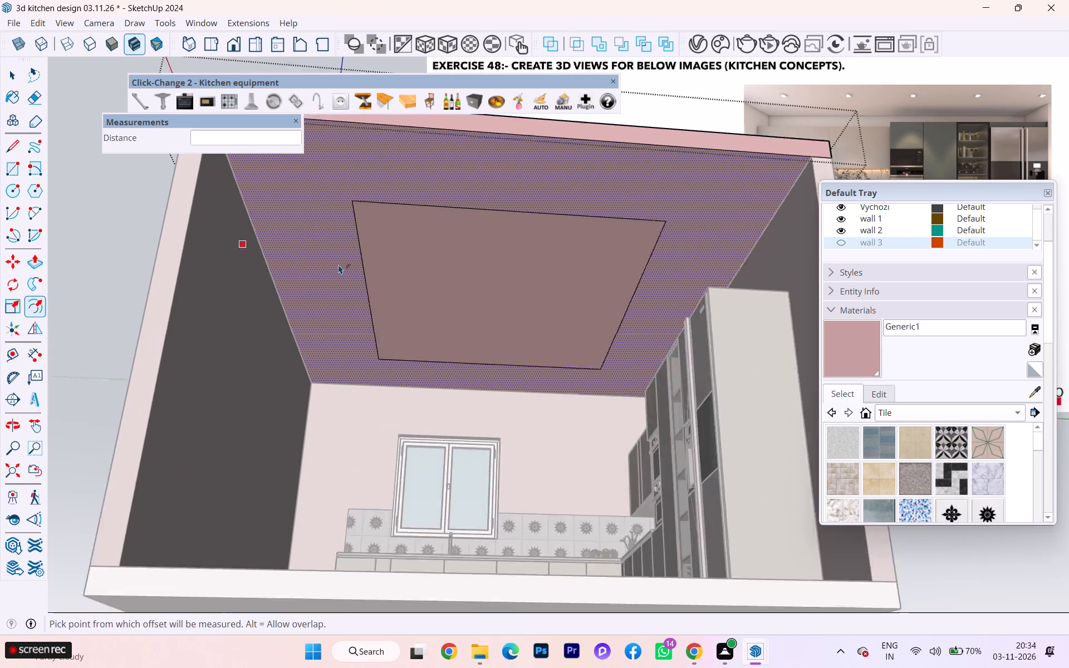
{"action": "scroll", "coordinate": [339, 264], "scroll_direction": "up", "scroll_amount": 3}
{"action": "scroll", "coordinate": [437, 268], "scroll_direction": "down", "scroll_amount": 2}
{"action": "middle_click_drag", "start_coordinate": [425, 276], "coordinate": [377, 327]}
{"action": "scroll", "coordinate": [379, 306], "scroll_direction": "down", "scroll_amount": 1}
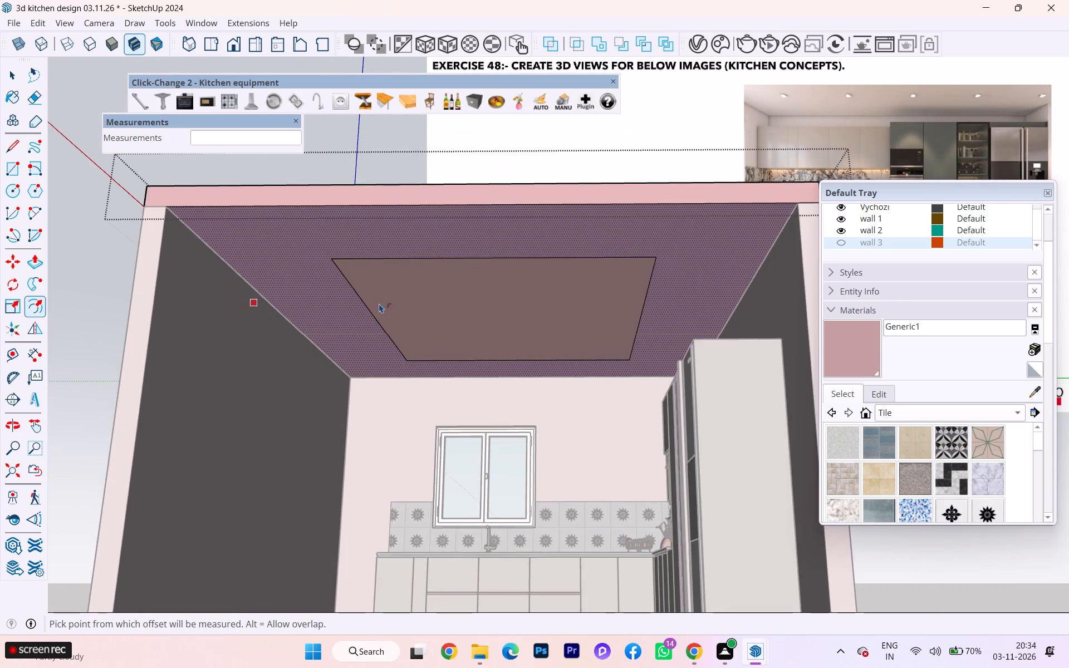
{"action": "scroll", "coordinate": [380, 302], "scroll_direction": "down", "scroll_amount": 2}
{"action": "middle_click_drag", "start_coordinate": [388, 293], "coordinate": [406, 273]}
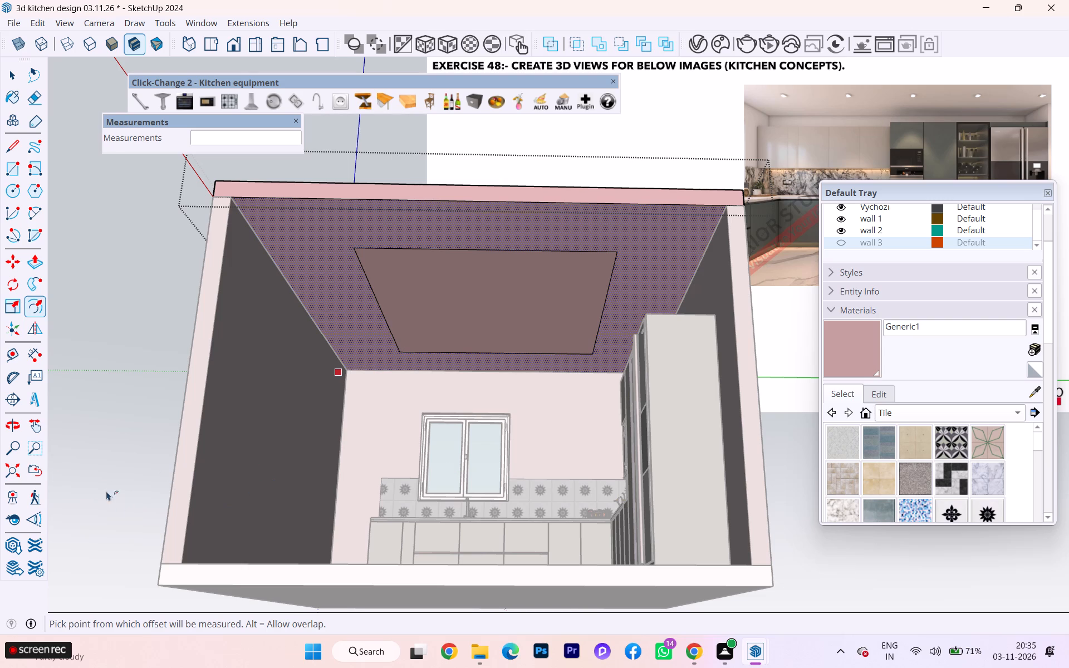
{"action": "scroll", "coordinate": [429, 416], "scroll_direction": "down", "scroll_amount": 2}
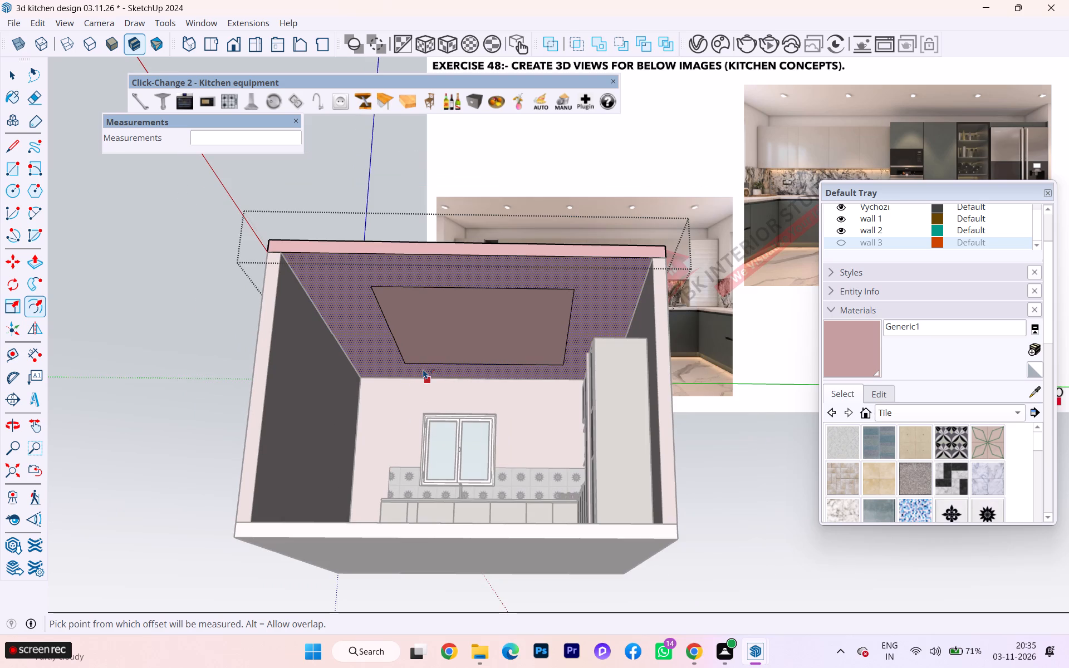
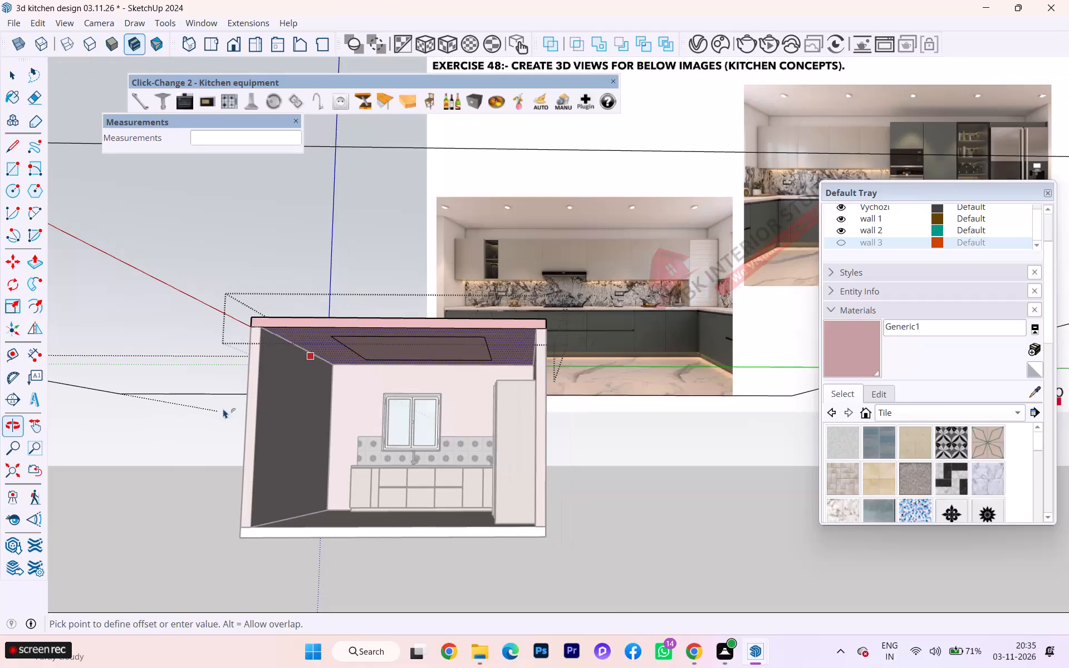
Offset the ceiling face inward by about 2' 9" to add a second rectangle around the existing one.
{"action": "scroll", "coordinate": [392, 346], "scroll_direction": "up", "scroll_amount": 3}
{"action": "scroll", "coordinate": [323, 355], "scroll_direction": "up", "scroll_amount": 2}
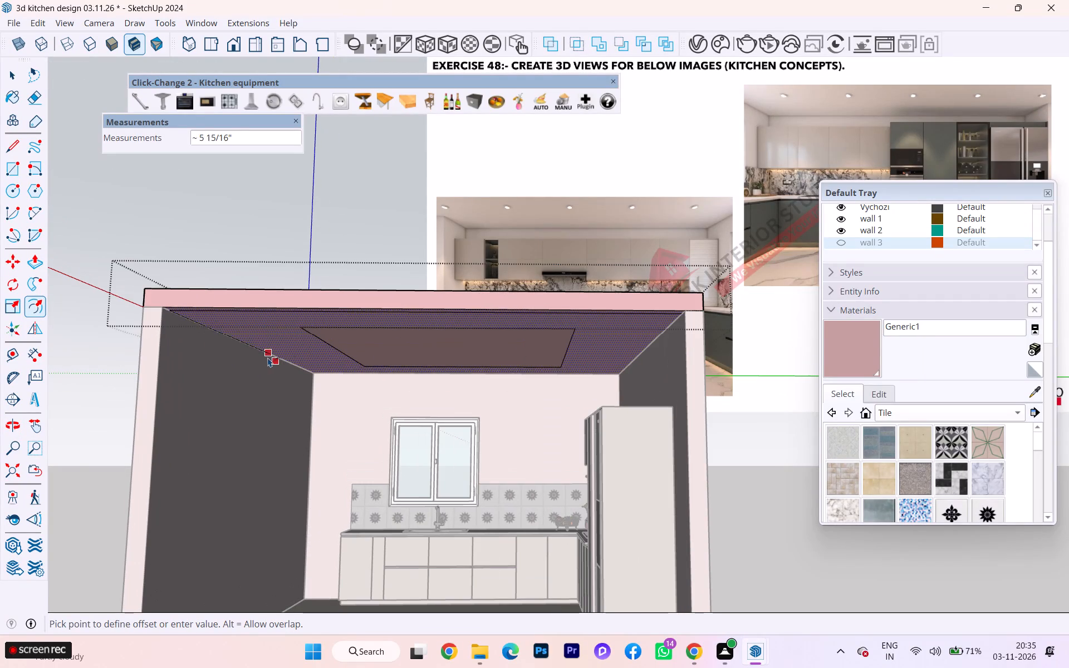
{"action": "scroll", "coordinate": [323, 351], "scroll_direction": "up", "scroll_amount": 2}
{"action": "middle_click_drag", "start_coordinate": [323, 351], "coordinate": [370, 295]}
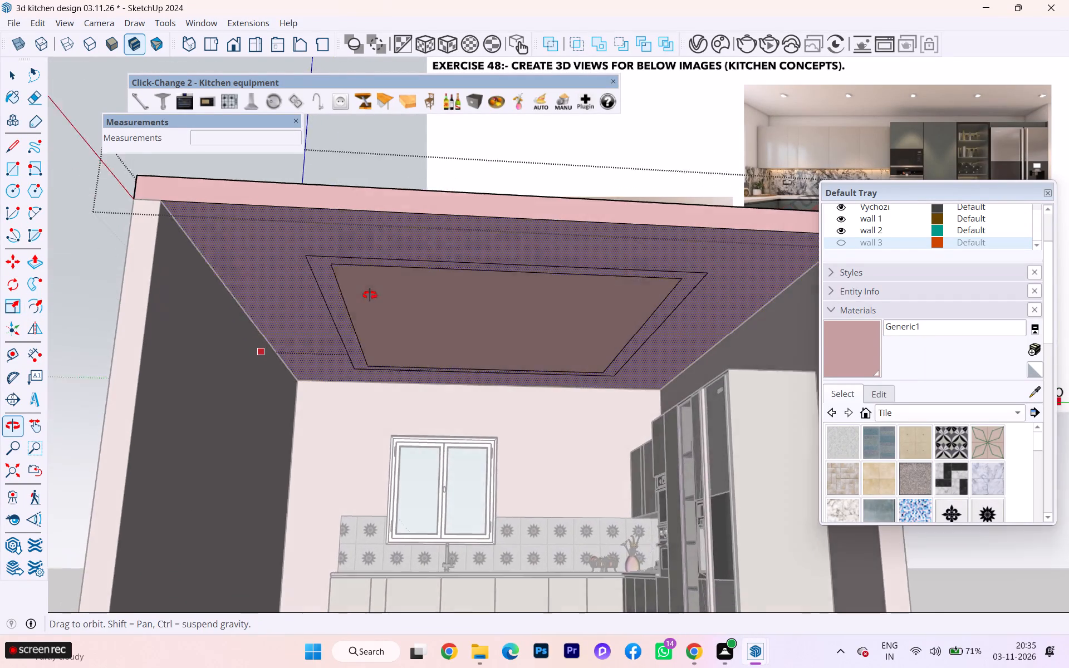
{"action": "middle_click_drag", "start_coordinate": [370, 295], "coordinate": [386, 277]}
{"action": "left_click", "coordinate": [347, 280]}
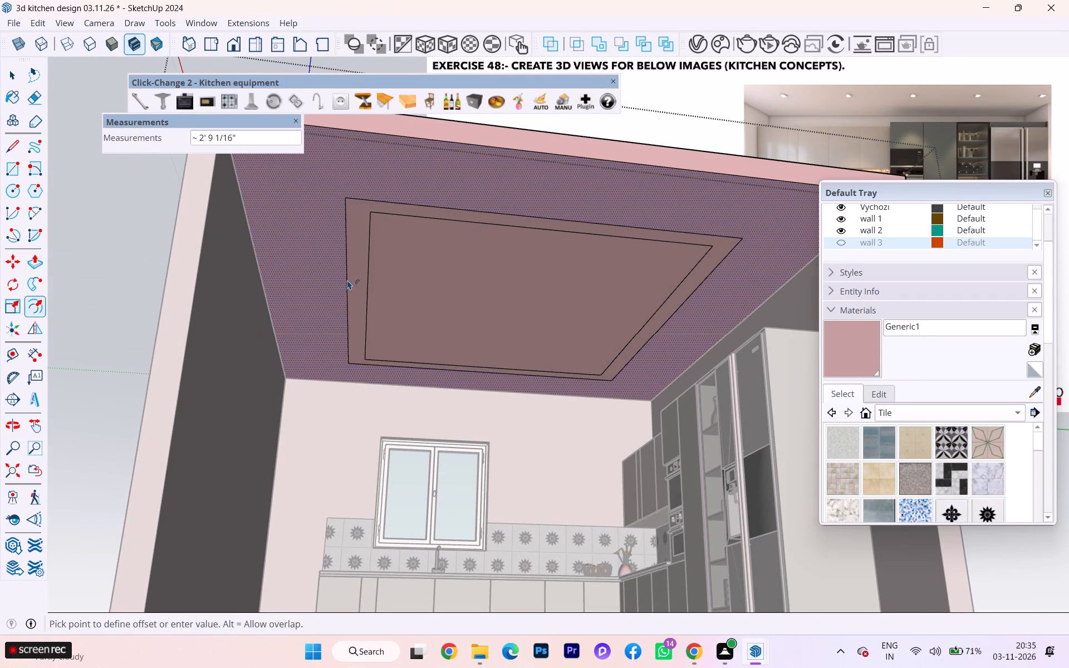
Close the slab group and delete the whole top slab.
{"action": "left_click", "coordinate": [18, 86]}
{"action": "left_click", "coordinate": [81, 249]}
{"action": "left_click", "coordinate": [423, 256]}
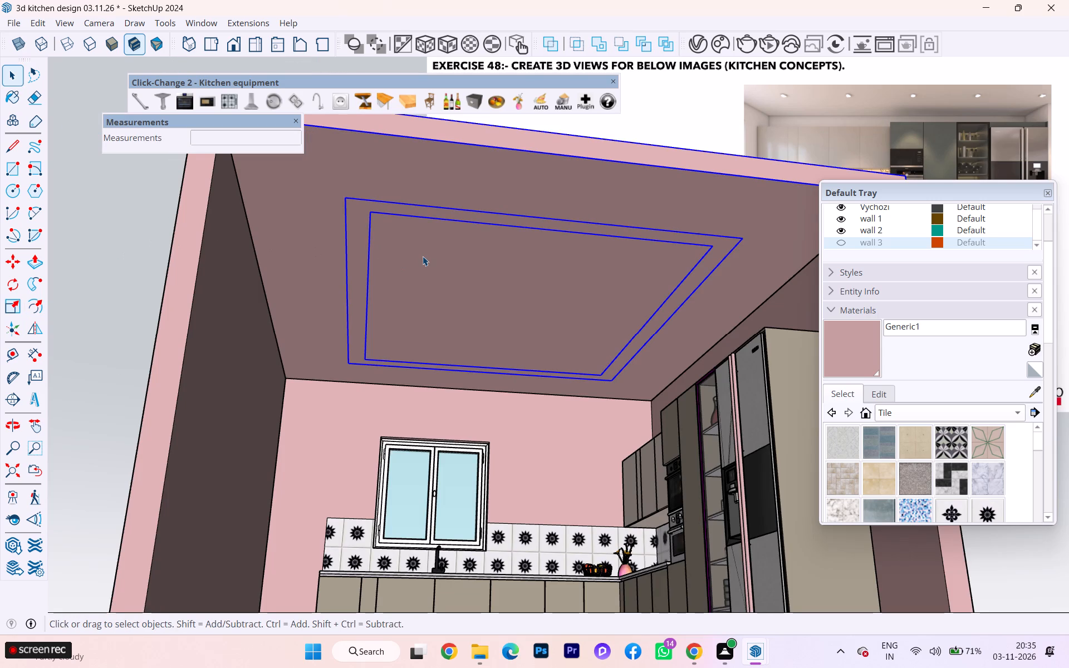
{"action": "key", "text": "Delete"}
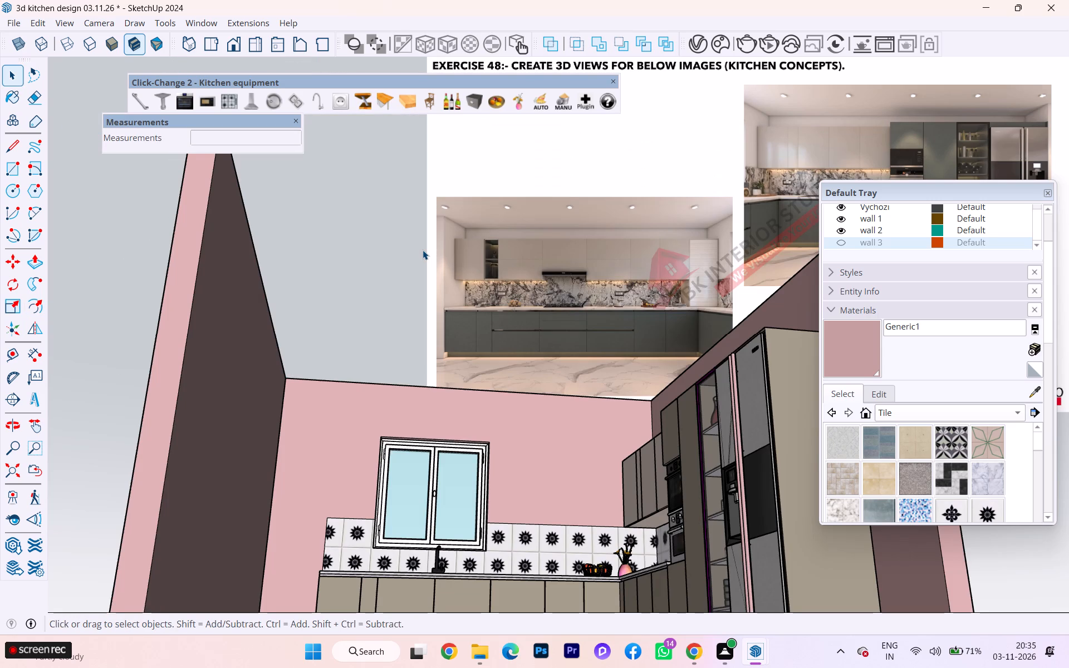
Undo the slab deletion and both ceiling offsets, and close the slab group.
{"action": "key", "text": "ctrl+z"}
{"action": "key", "text": "ctrl+z"}
{"action": "key", "text": "ctrl+z"}
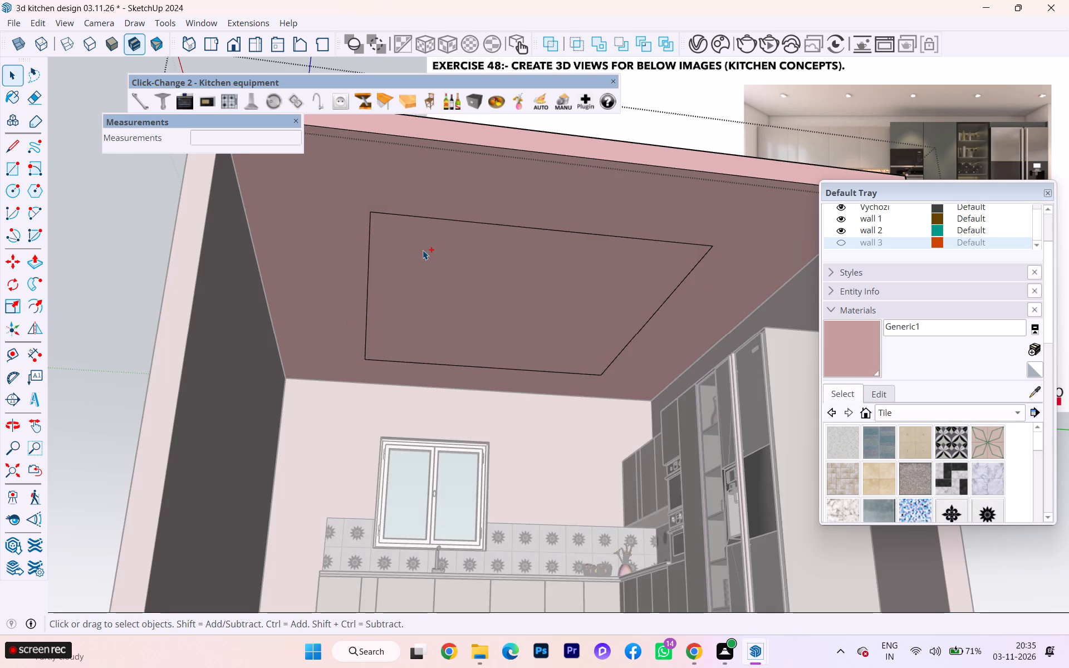
{"action": "key", "text": "ctrl+z"}
{"action": "key", "text": "ctrl+z"}
{"action": "key", "text": "ctrl+z"}
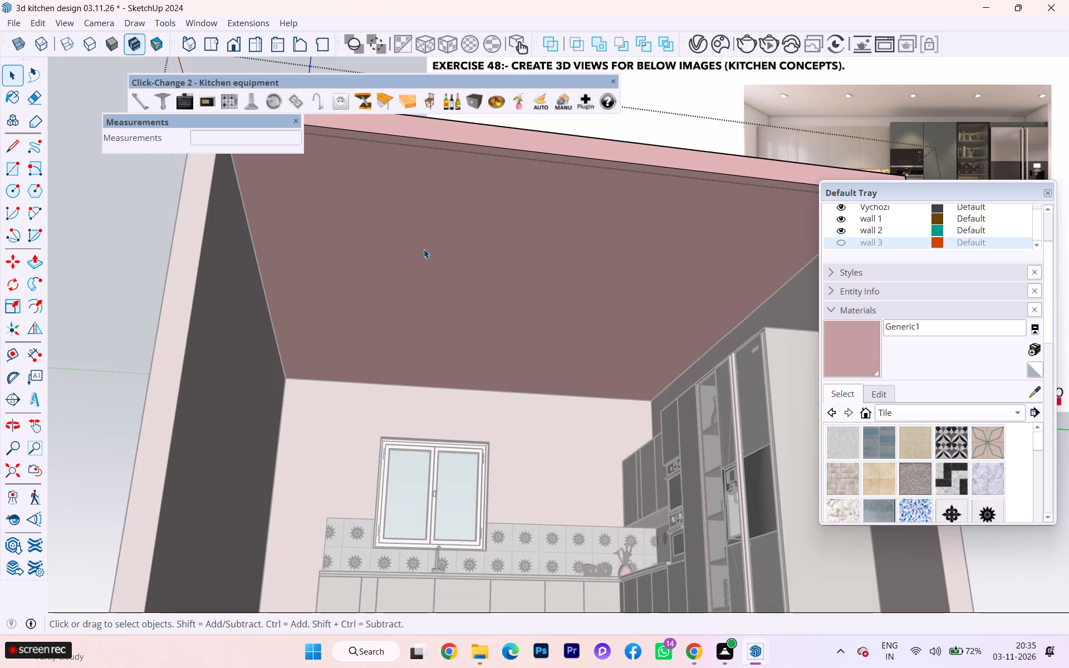
{"action": "left_click", "coordinate": [116, 217]}
Examine the room from below, from above and through its open side, checking the ceiling, walls and cabinets.
{"action": "scroll", "coordinate": [184, 219], "scroll_direction": "down", "scroll_amount": 3}
{"action": "middle_click_drag", "start_coordinate": [342, 228], "coordinate": [344, 225]}
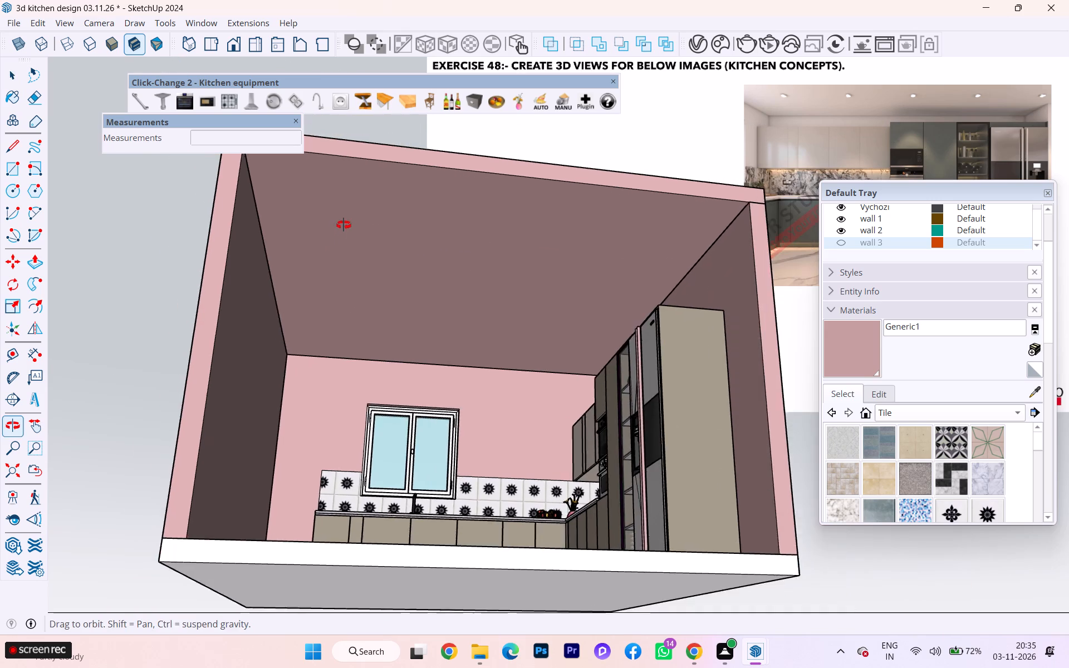
{"action": "middle_click_drag", "start_coordinate": [344, 225], "coordinate": [357, 180]}
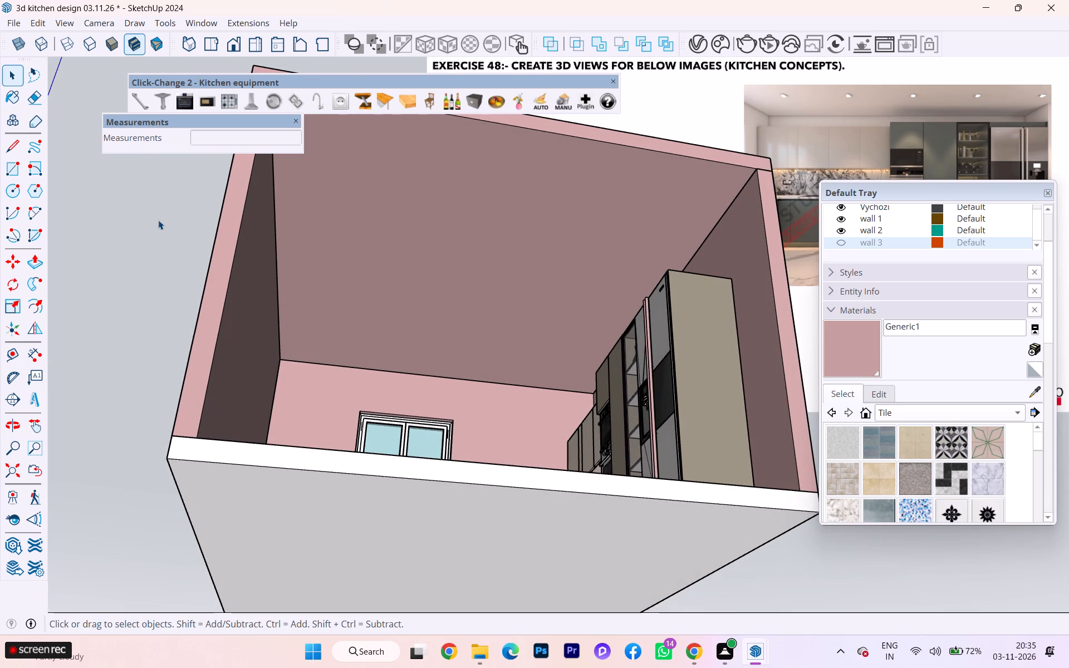
{"action": "scroll", "coordinate": [346, 291], "scroll_direction": "down", "scroll_amount": 2}
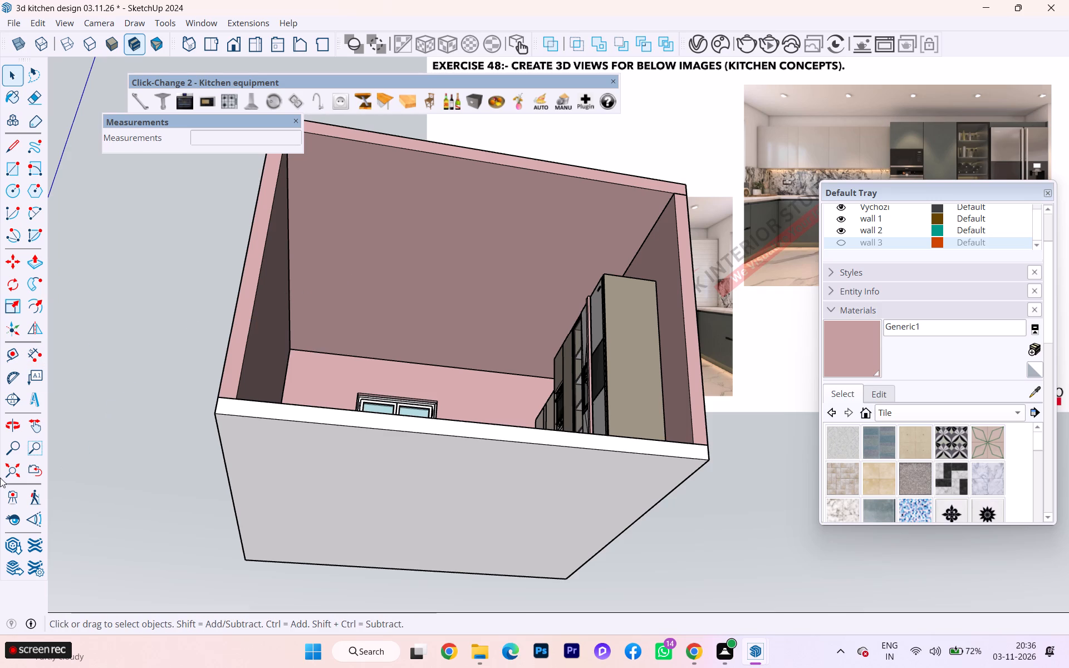
{"action": "scroll", "coordinate": [376, 330], "scroll_direction": "down", "scroll_amount": 1}
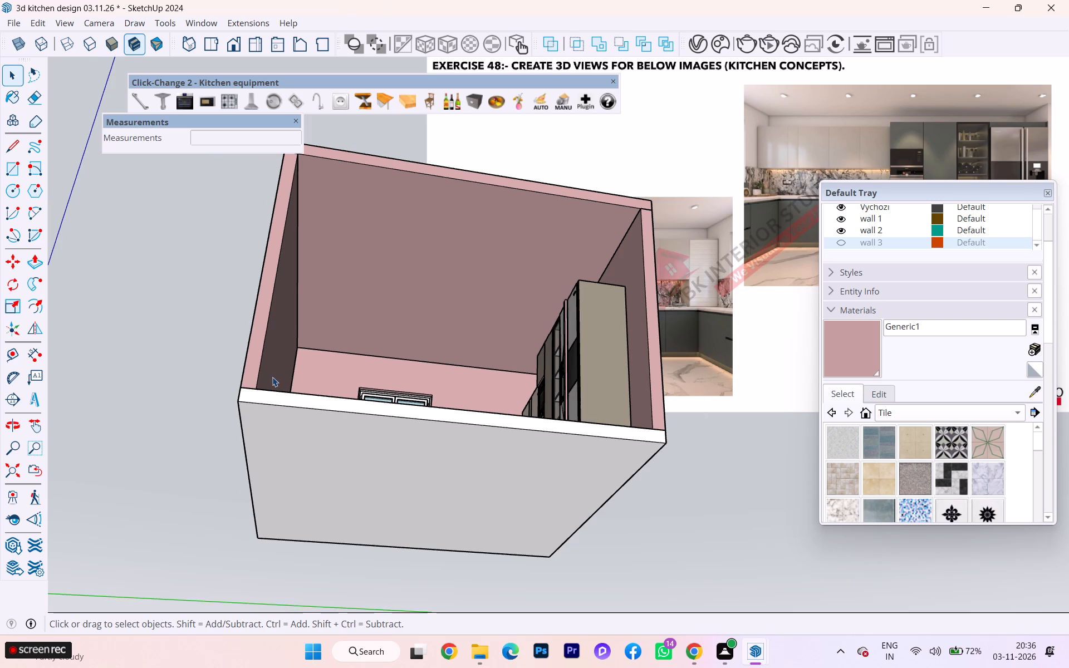
{"action": "middle_click_drag", "start_coordinate": [370, 440], "coordinate": [290, 566]}
{"action": "scroll", "coordinate": [308, 537], "scroll_direction": "down", "scroll_amount": 1}
{"action": "scroll", "coordinate": [381, 408], "scroll_direction": "up", "scroll_amount": 4}
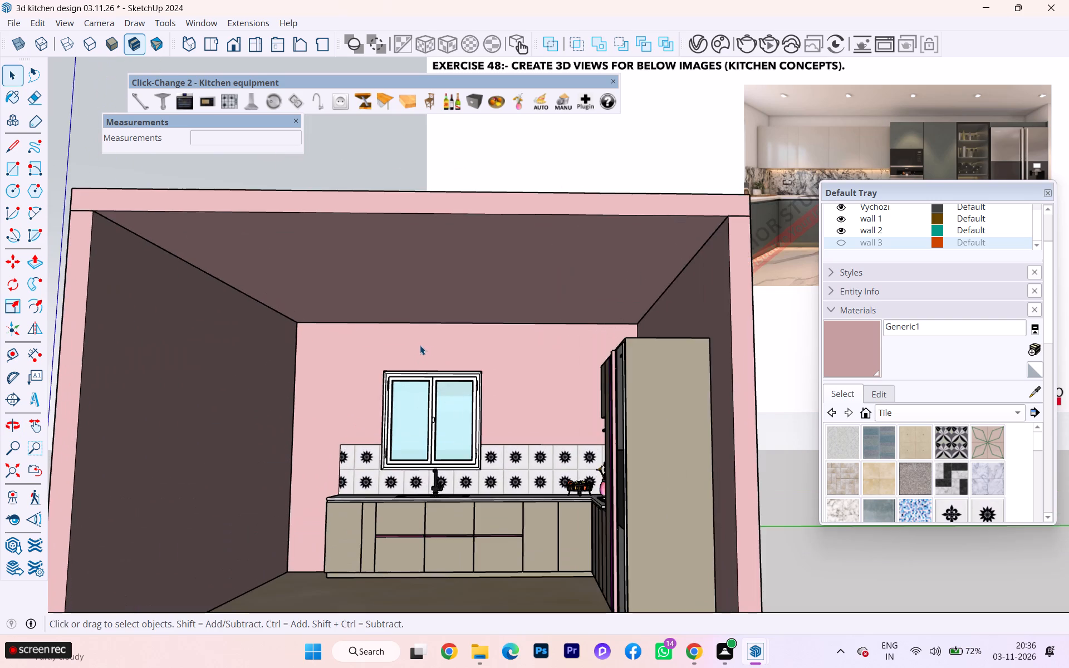
{"action": "scroll", "coordinate": [420, 345], "scroll_direction": "up", "scroll_amount": 3}
{"action": "scroll", "coordinate": [403, 358], "scroll_direction": "down", "scroll_amount": 2}
{"action": "middle_click_drag", "start_coordinate": [392, 374], "coordinate": [477, 467]}
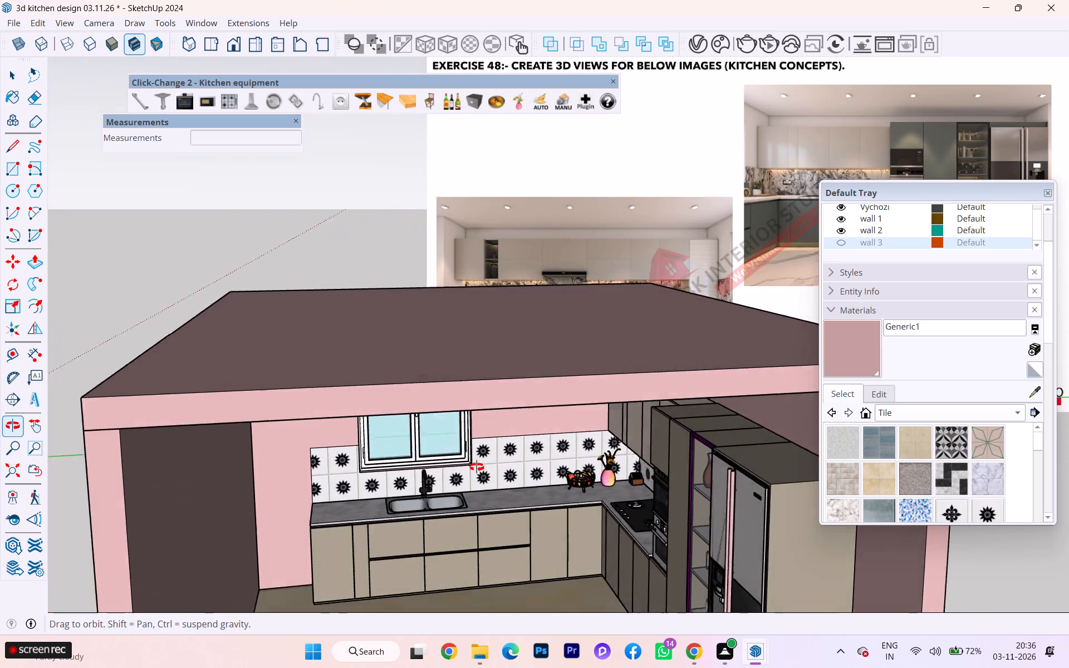
{"action": "middle_click_drag", "start_coordinate": [477, 467], "coordinate": [467, 453]}
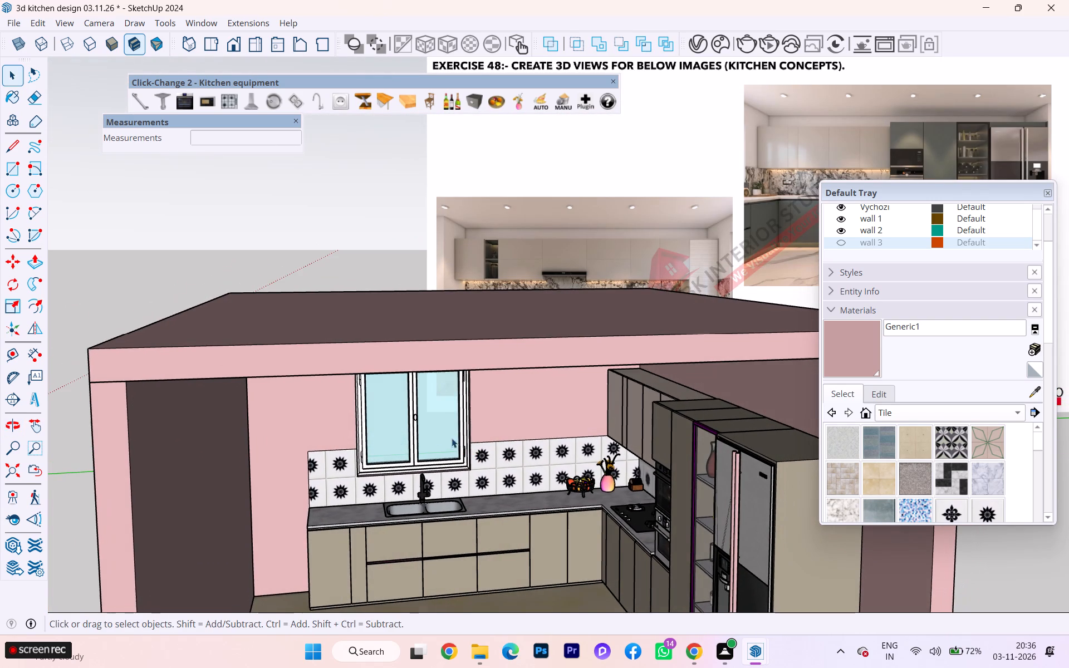
{"action": "scroll", "coordinate": [375, 430], "scroll_direction": "down", "scroll_amount": 1}
{"action": "scroll", "coordinate": [370, 431], "scroll_direction": "up", "scroll_amount": 1}
{"action": "scroll", "coordinate": [357, 431], "scroll_direction": "down", "scroll_amount": 1}
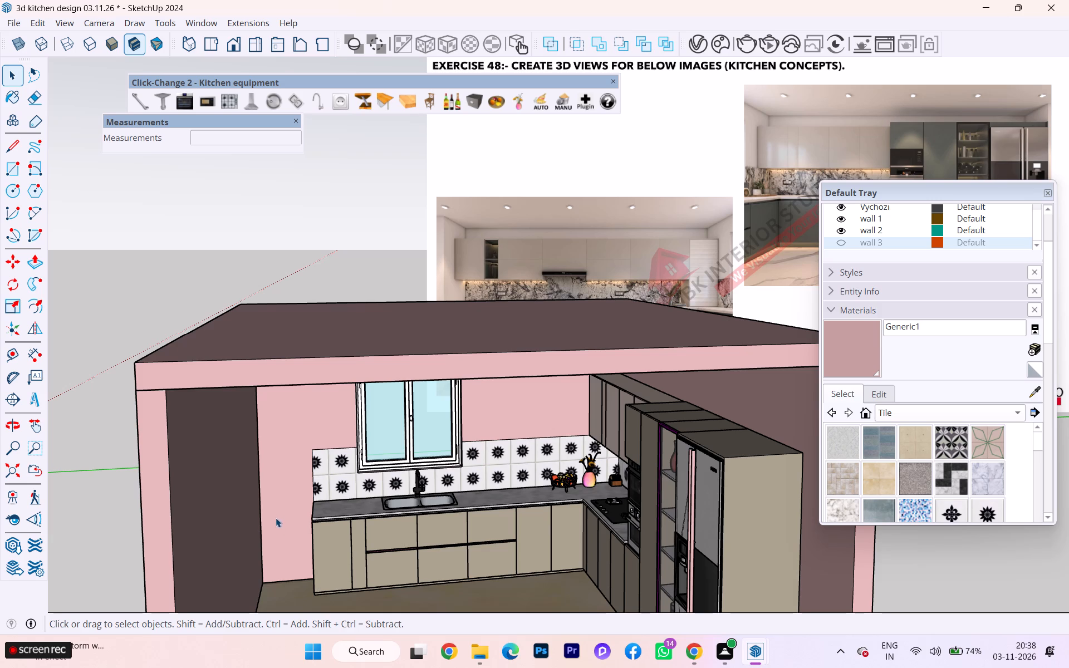
{"action": "scroll", "coordinate": [305, 524], "scroll_direction": "down", "scroll_amount": 2}
{"action": "scroll", "coordinate": [316, 553], "scroll_direction": "up", "scroll_amount": 1}
{"action": "scroll", "coordinate": [357, 515], "scroll_direction": "down", "scroll_amount": 1}
{"action": "middle_click_drag", "start_coordinate": [374, 489], "coordinate": [383, 450]}
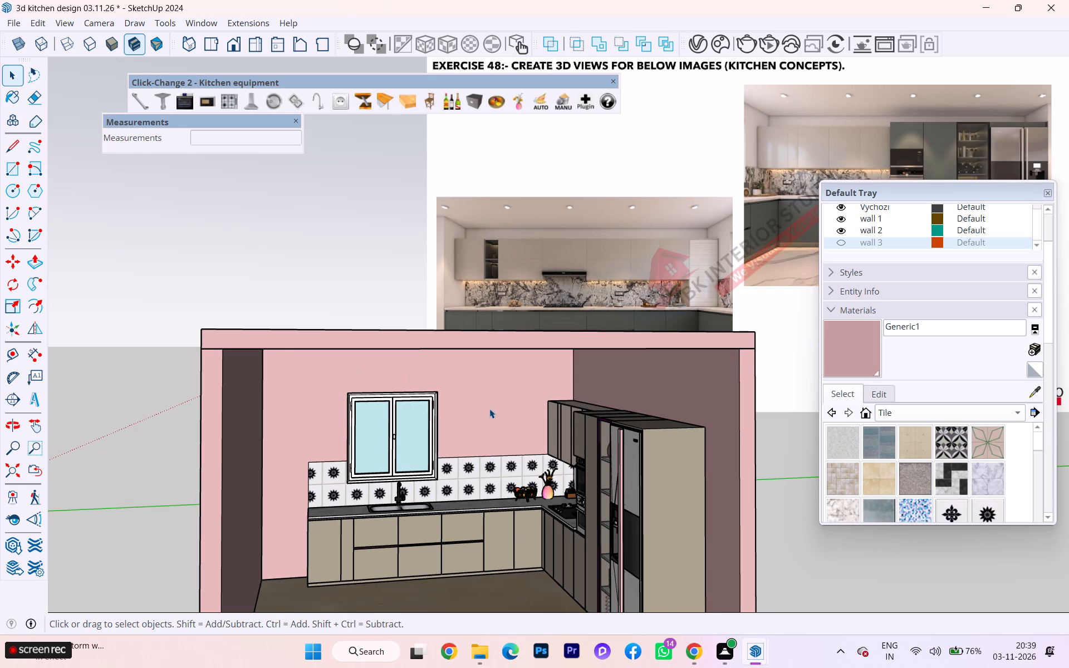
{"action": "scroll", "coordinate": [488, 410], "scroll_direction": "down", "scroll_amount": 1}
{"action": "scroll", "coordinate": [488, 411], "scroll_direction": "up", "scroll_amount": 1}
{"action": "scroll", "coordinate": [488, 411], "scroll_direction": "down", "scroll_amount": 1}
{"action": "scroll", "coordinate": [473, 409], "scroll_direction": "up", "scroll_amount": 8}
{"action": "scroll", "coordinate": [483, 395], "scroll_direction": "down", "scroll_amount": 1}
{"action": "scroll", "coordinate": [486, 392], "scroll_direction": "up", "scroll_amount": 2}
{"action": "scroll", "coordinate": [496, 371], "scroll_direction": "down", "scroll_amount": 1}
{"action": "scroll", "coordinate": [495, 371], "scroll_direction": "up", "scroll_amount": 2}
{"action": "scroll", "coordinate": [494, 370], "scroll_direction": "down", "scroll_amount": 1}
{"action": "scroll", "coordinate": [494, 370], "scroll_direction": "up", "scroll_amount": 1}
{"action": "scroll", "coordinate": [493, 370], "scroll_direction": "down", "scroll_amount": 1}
Open the top slab group and offset its underside inward by roughly 2.5 feet to outline a rectangle on the ceiling.
{"action": "middle_click_drag", "start_coordinate": [486, 365], "coordinate": [482, 289]}
{"action": "left_click", "coordinate": [465, 287]}
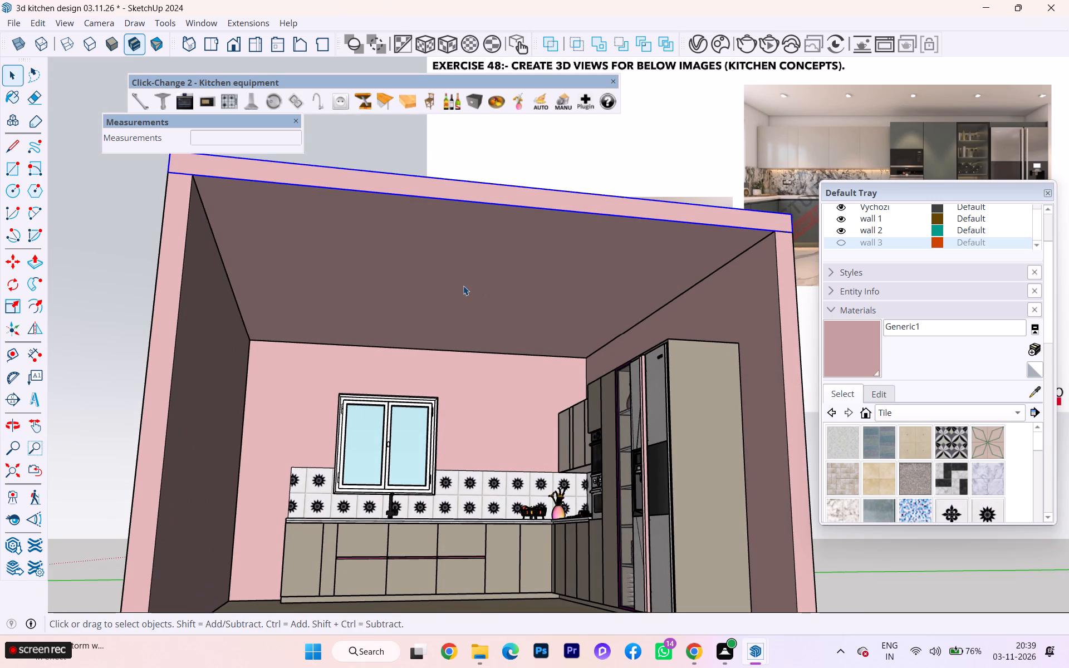
{"action": "double_click", "coordinate": [391, 298]}
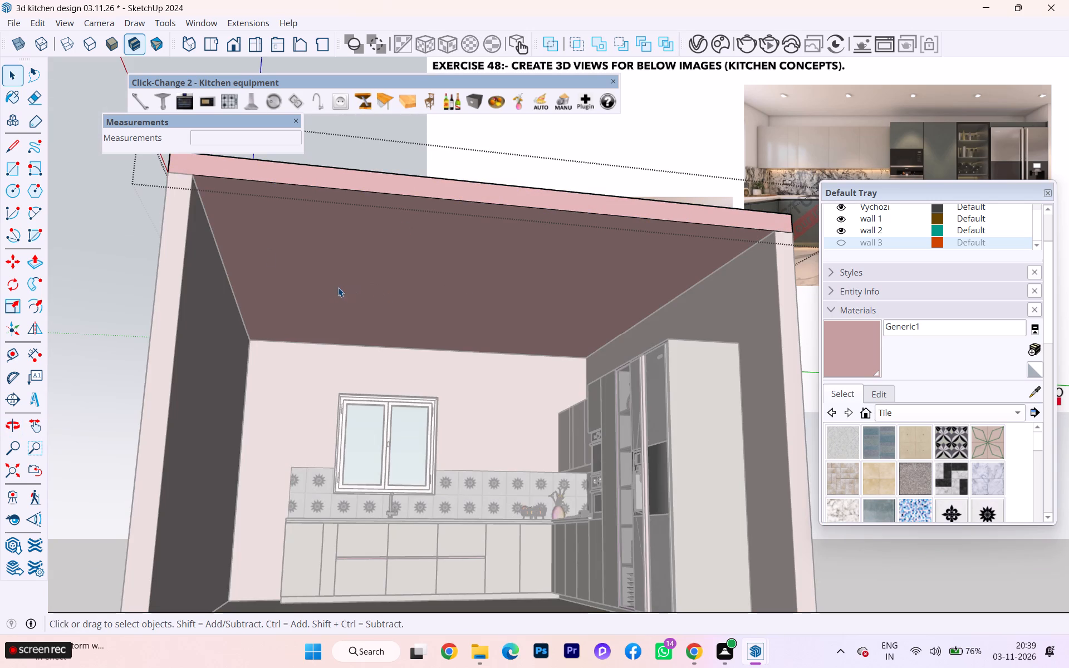
{"action": "key", "text": "f"}
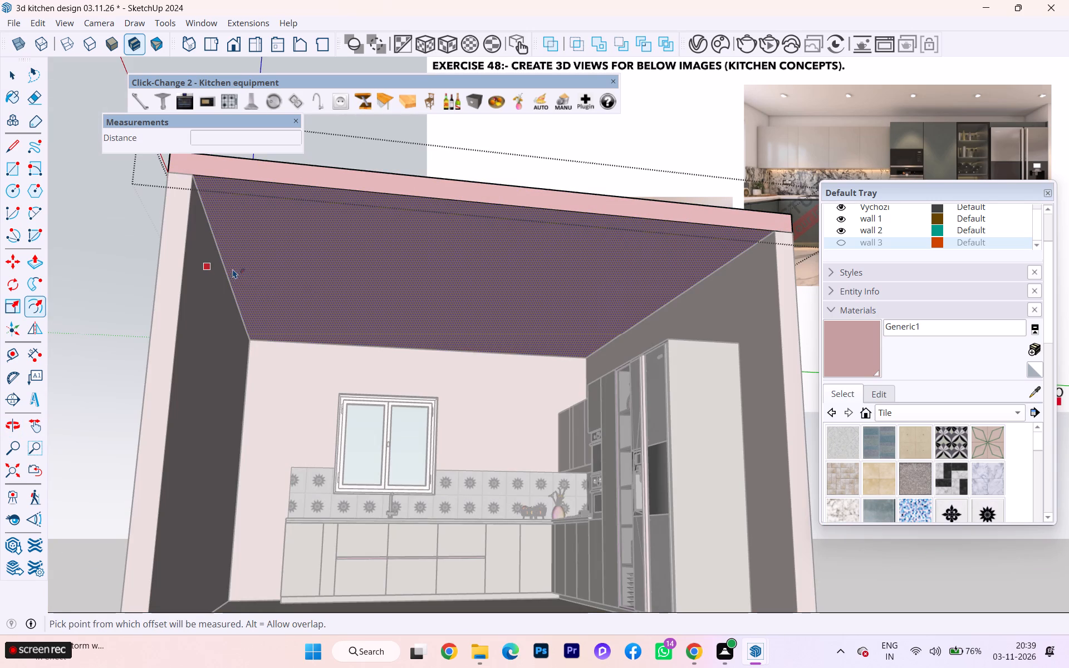
{"action": "left_click", "coordinate": [233, 269]}
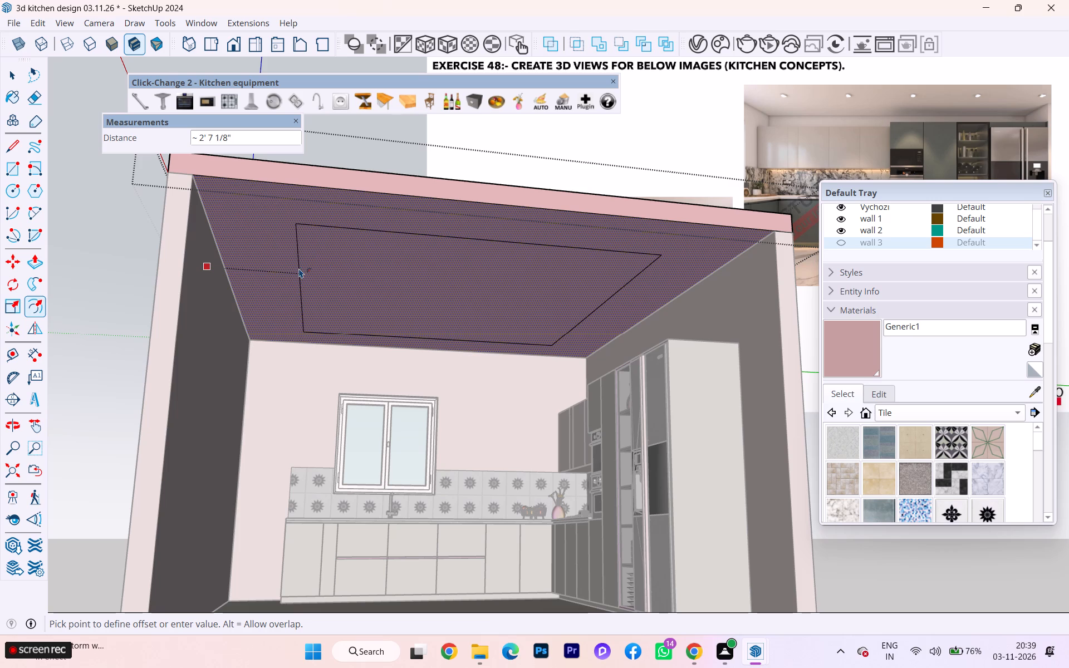
{"action": "left_click", "coordinate": [295, 268]}
{"action": "key", "text": "Escape"}
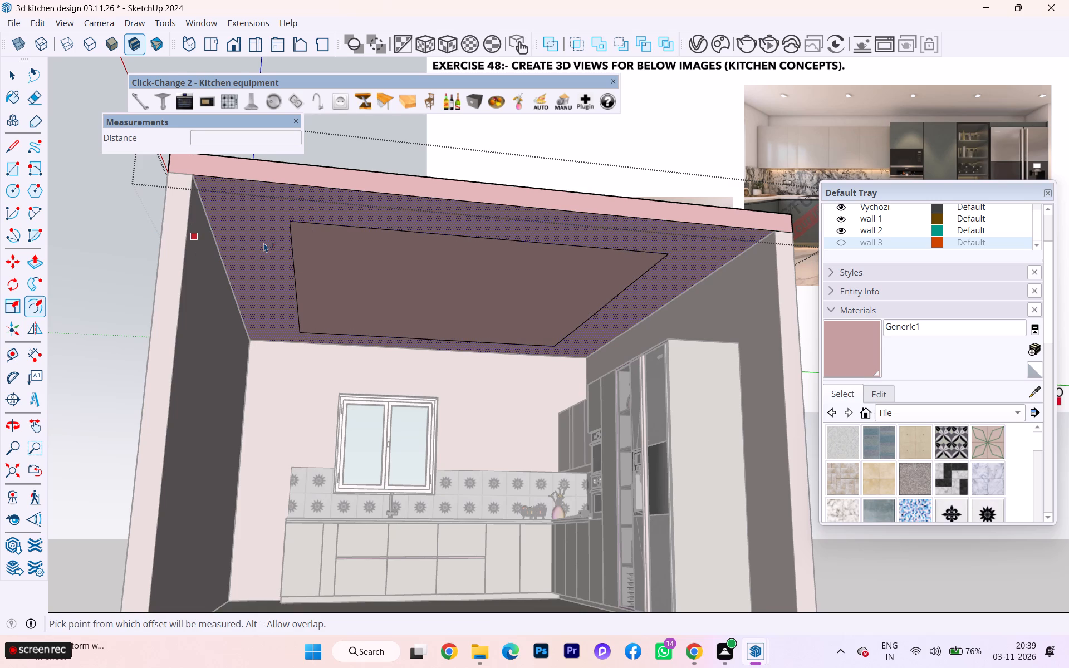
Push/Pull the ceiling border around the rectangle downward by 4" to leave the centre recessed.
{"action": "key", "text": "p"}
{"action": "left_click", "coordinate": [263, 227]}
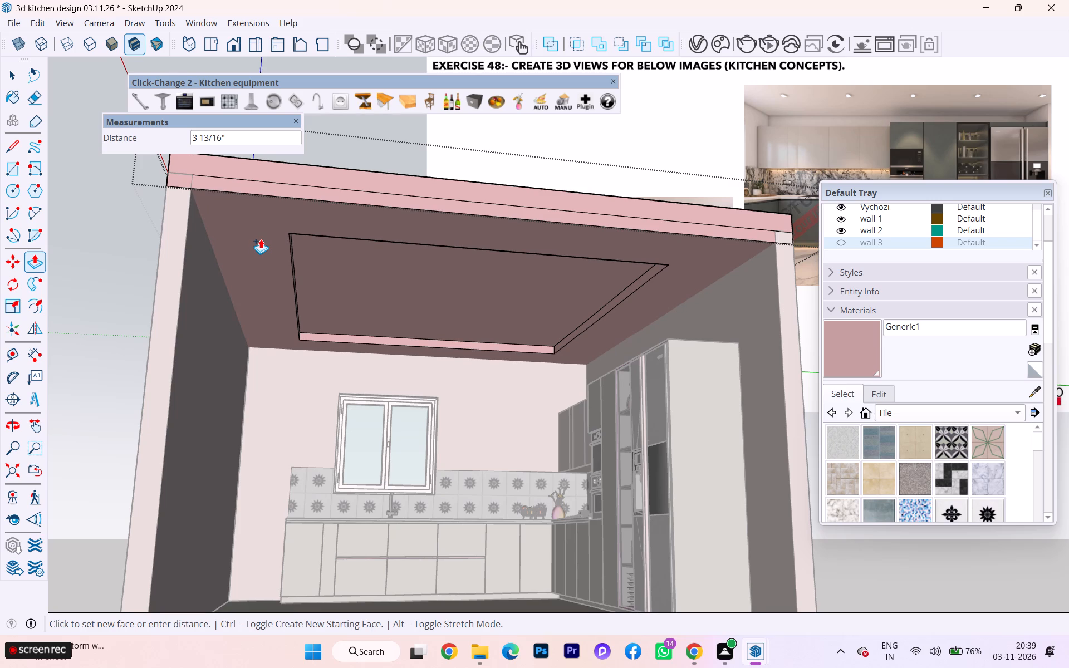
{"action": "key", "text": "4"}
{"action": "key", "text": "Return"}
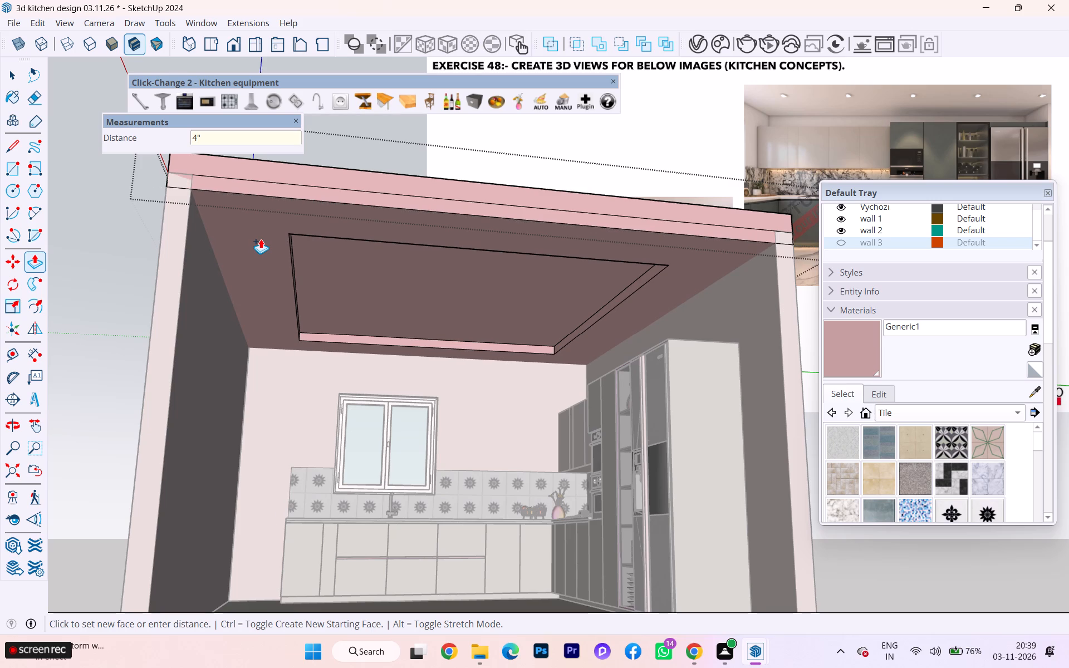
Offset the recessed ceiling face inward by about 1' 9" to outline a smaller centre rectangle.
{"action": "scroll", "coordinate": [360, 256], "scroll_direction": "up", "scroll_amount": 1}
{"action": "scroll", "coordinate": [360, 257], "scroll_direction": "down", "scroll_amount": 2}
{"action": "scroll", "coordinate": [360, 257], "scroll_direction": "up", "scroll_amount": 7}
{"action": "scroll", "coordinate": [316, 274], "scroll_direction": "down", "scroll_amount": 2}
{"action": "scroll", "coordinate": [309, 278], "scroll_direction": "up", "scroll_amount": 2}
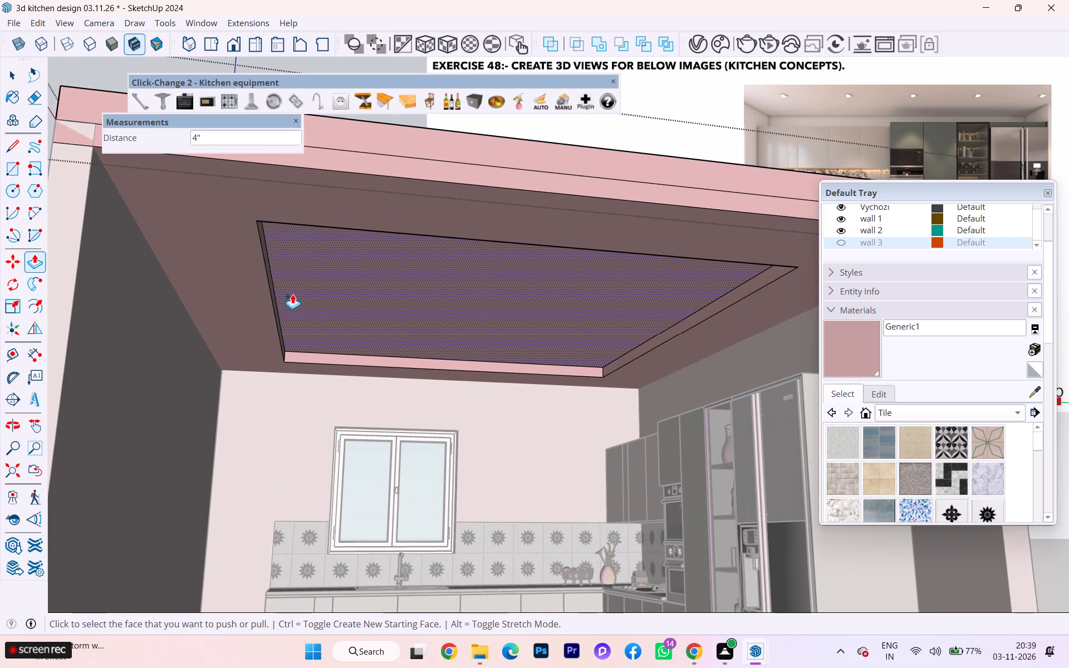
{"action": "key", "text": "f"}
{"action": "left_click", "coordinate": [277, 279]}
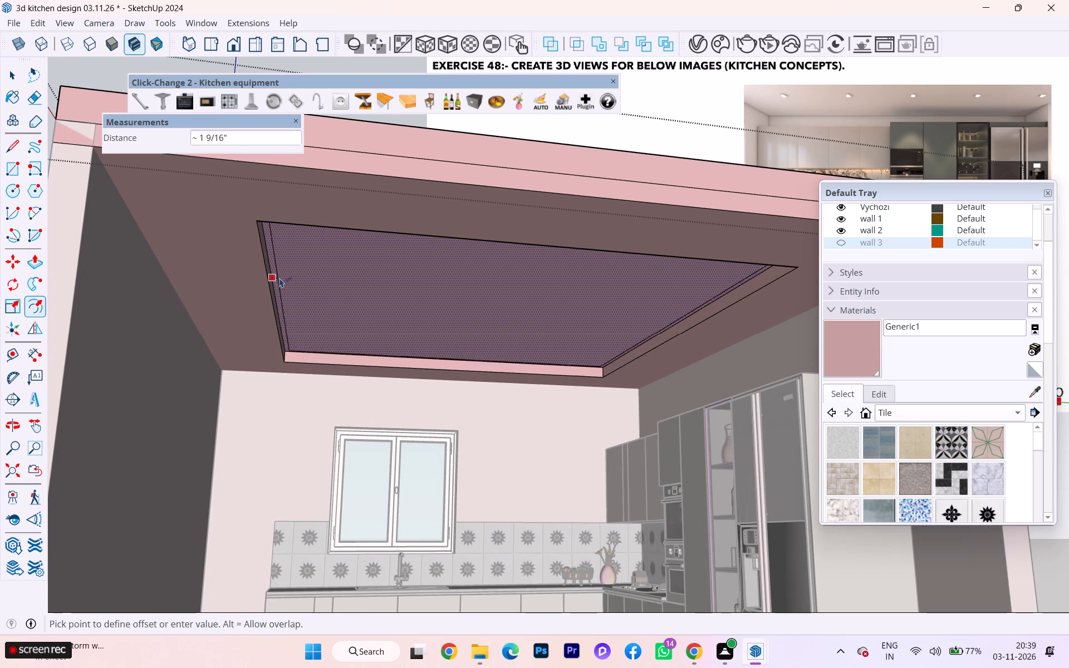
{"action": "scroll", "coordinate": [357, 304], "scroll_direction": "down", "scroll_amount": 1}
{"action": "middle_click_drag", "start_coordinate": [355, 303], "coordinate": [354, 281]}
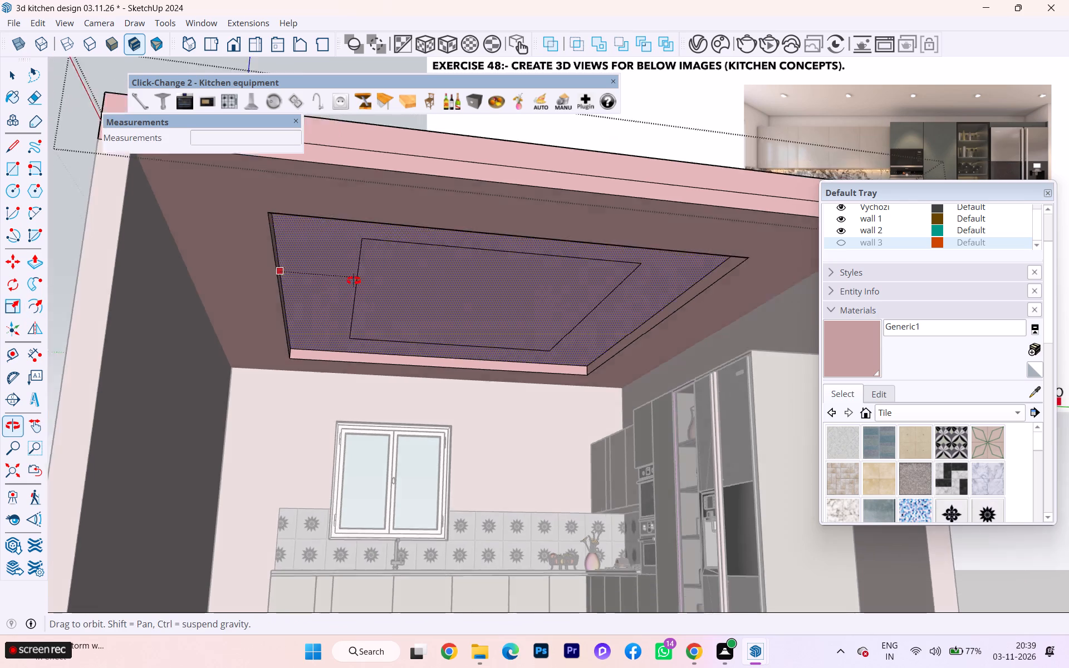
{"action": "middle_click_drag", "start_coordinate": [354, 281], "coordinate": [366, 114]}
{"action": "scroll", "coordinate": [398, 165], "scroll_direction": "down", "scroll_amount": 1}
{"action": "middle_click_drag", "start_coordinate": [393, 175], "coordinate": [361, 267]}
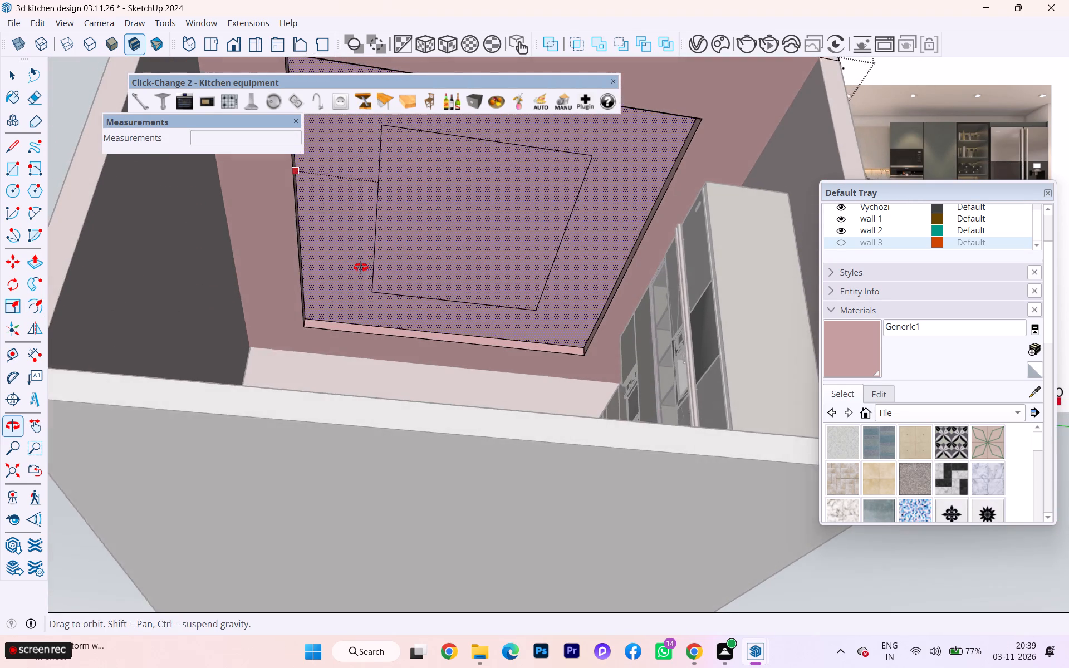
{"action": "middle_click_drag", "start_coordinate": [361, 267], "coordinate": [360, 271]}
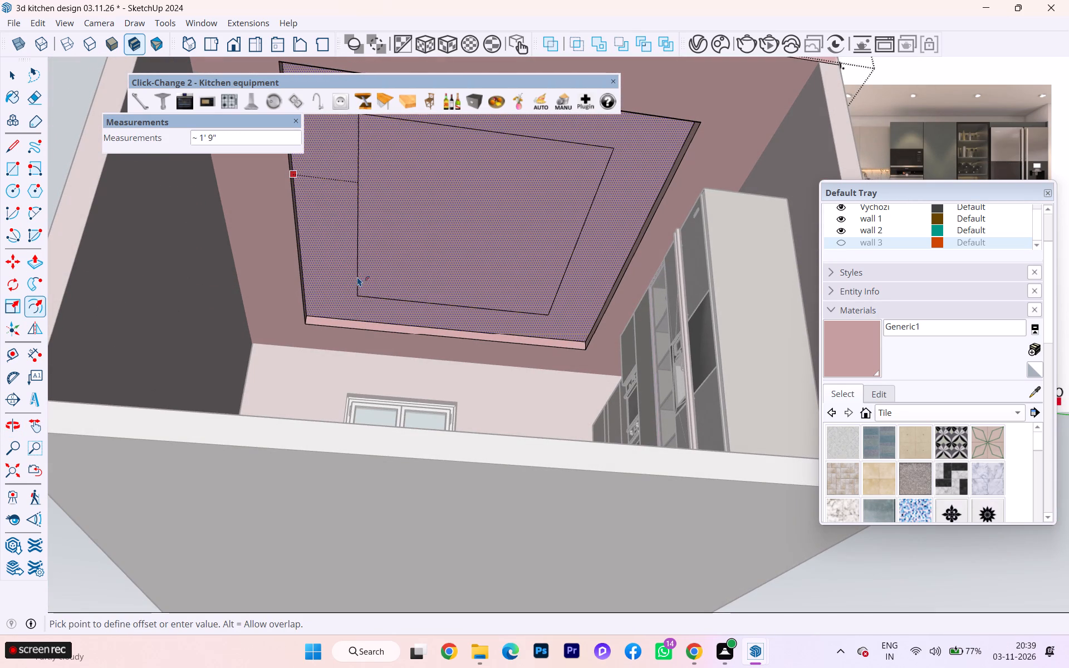
{"action": "left_click", "coordinate": [357, 277]}
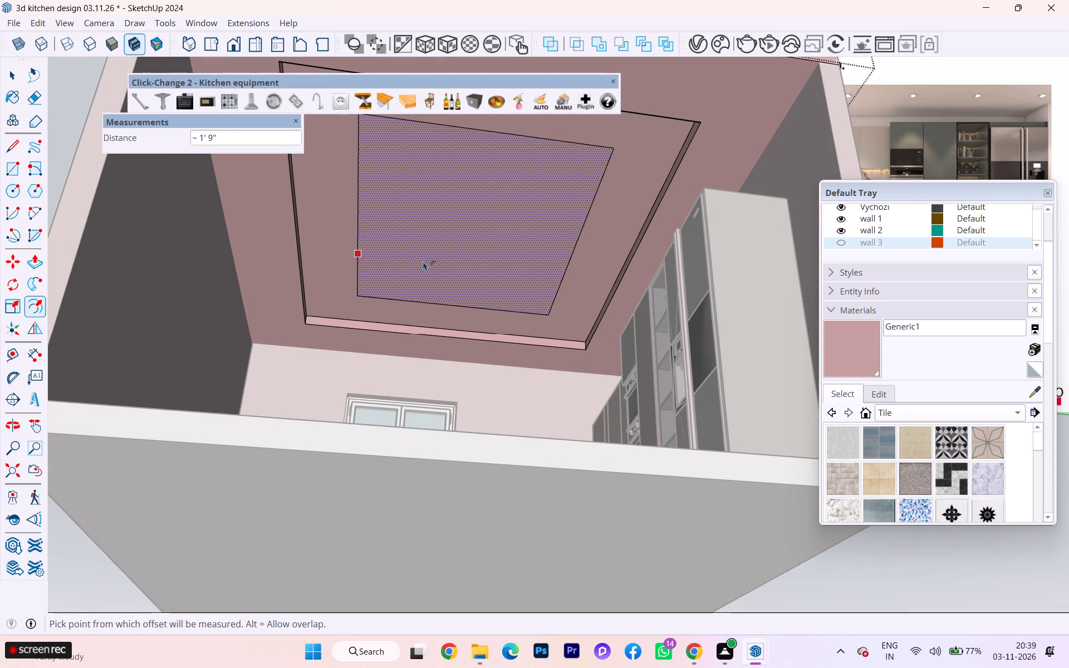
Push/Pull the inner rectangle of the recess down to the level of the lowered ceiling border.
{"action": "key", "text": "o"}
{"action": "left_click", "coordinate": [430, 241]}
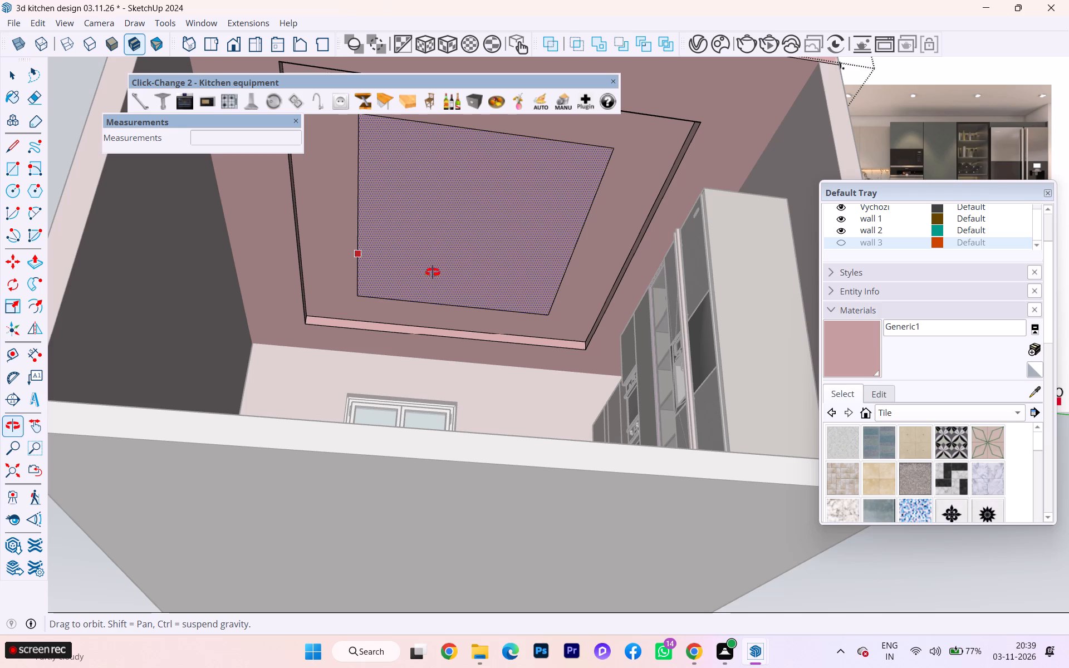
{"action": "key", "text": "Escape"}
{"action": "left_click", "coordinate": [16, 78]}
{"action": "left_click", "coordinate": [387, 203]}
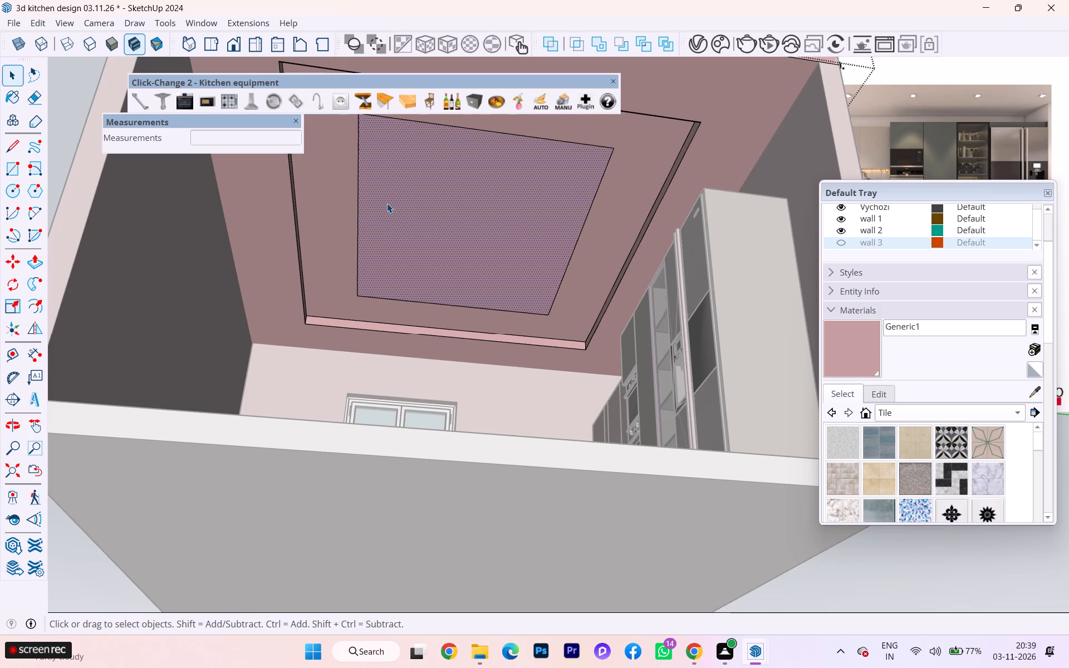
{"action": "key", "text": "p"}
{"action": "left_click", "coordinate": [390, 203]}
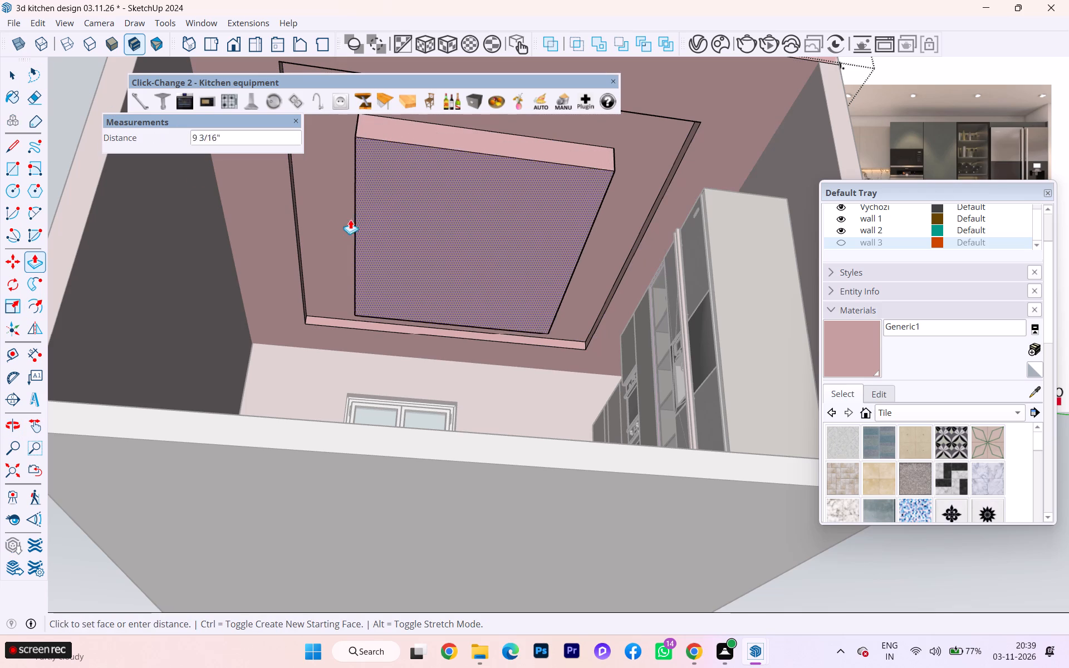
{"action": "left_click", "coordinate": [286, 209]}
Examine the stepped ceiling and its centre panel from the open side of the room.
{"action": "scroll", "coordinate": [441, 221], "scroll_direction": "down", "scroll_amount": 1}
{"action": "middle_click_drag", "start_coordinate": [425, 235], "coordinate": [365, 306]}
{"action": "scroll", "coordinate": [390, 270], "scroll_direction": "down", "scroll_amount": 1}
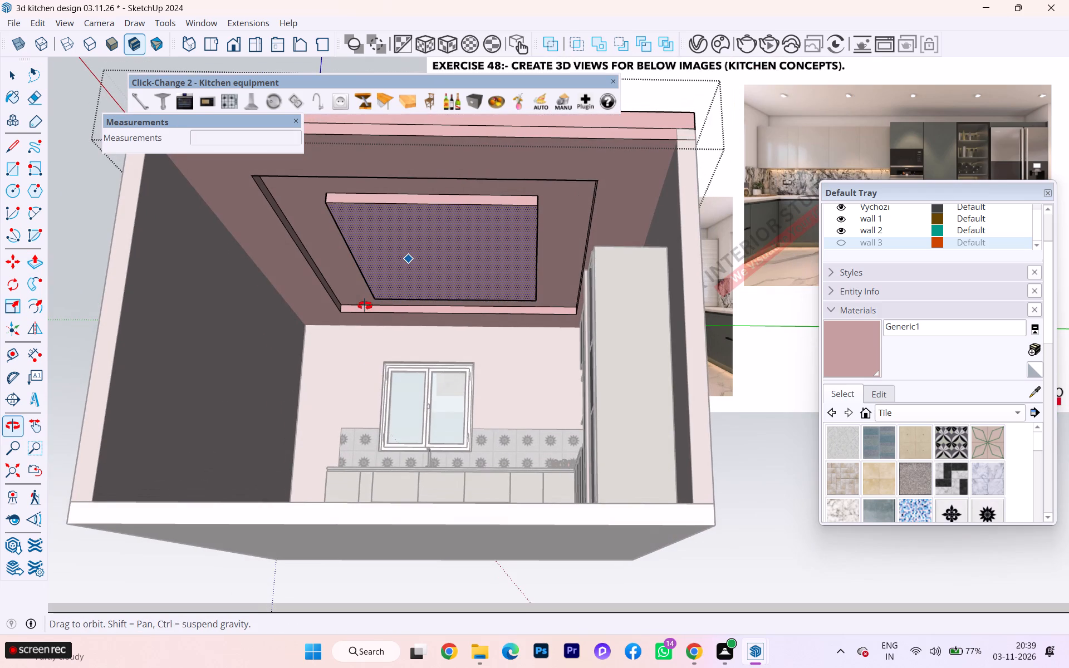
{"action": "middle_click_drag", "start_coordinate": [365, 306], "coordinate": [415, 457]}
{"action": "scroll", "coordinate": [429, 288], "scroll_direction": "down", "scroll_amount": 1}
{"action": "middle_click_drag", "start_coordinate": [426, 313], "coordinate": [438, 355]}
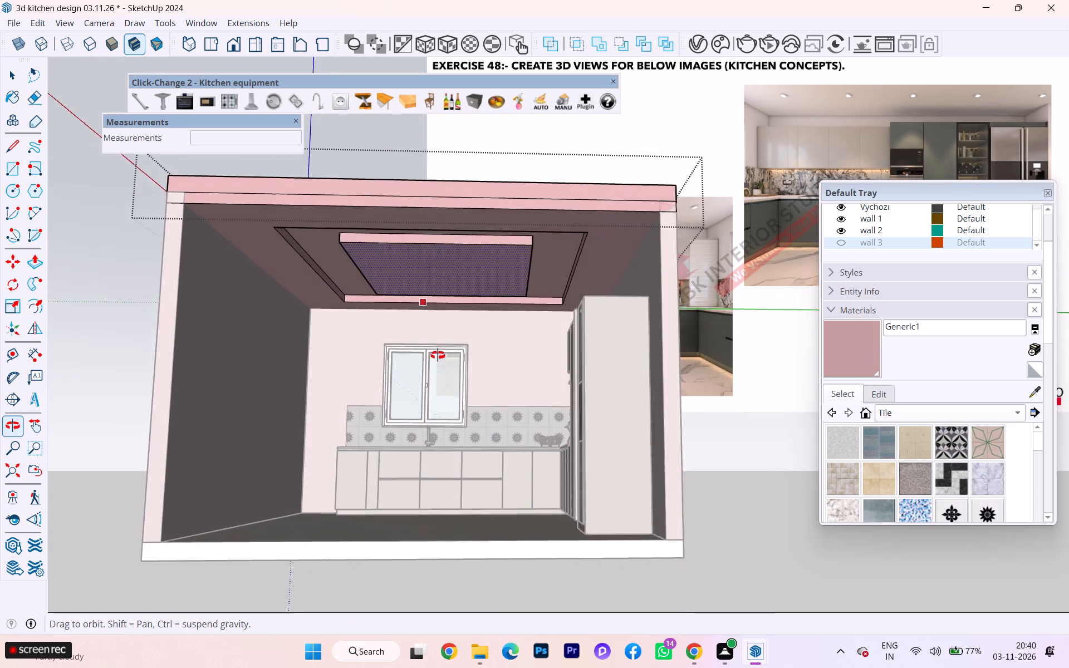
Paint the recessed ceiling band around the centre panel with a pale green from the Colors collection.
{"action": "middle_click_drag", "start_coordinate": [438, 355], "coordinate": [444, 332]}
{"action": "left_click", "coordinate": [20, 75]}
{"action": "double_click", "coordinate": [344, 234]}
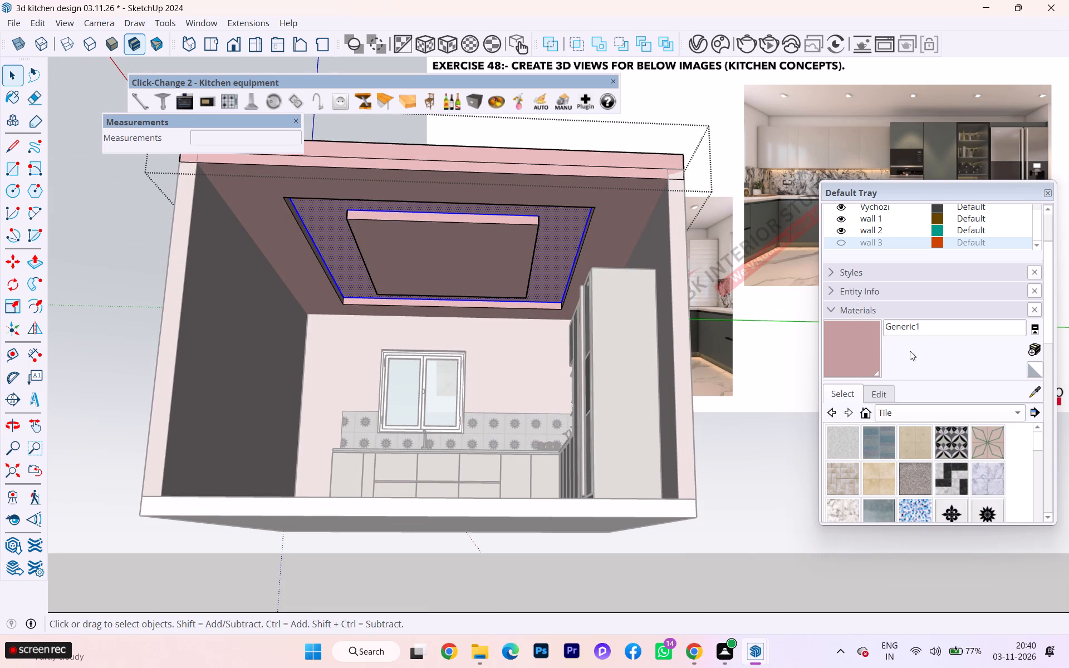
{"action": "left_click", "coordinate": [929, 325]}
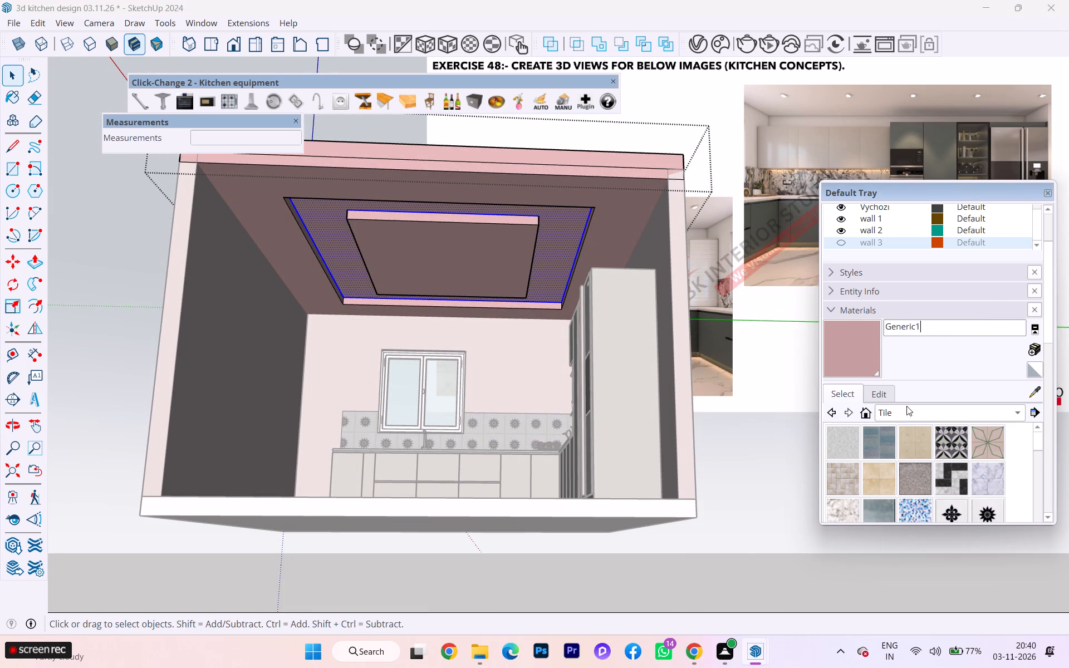
{"action": "left_click", "coordinate": [906, 406]}
{"action": "left_click", "coordinate": [893, 301]}
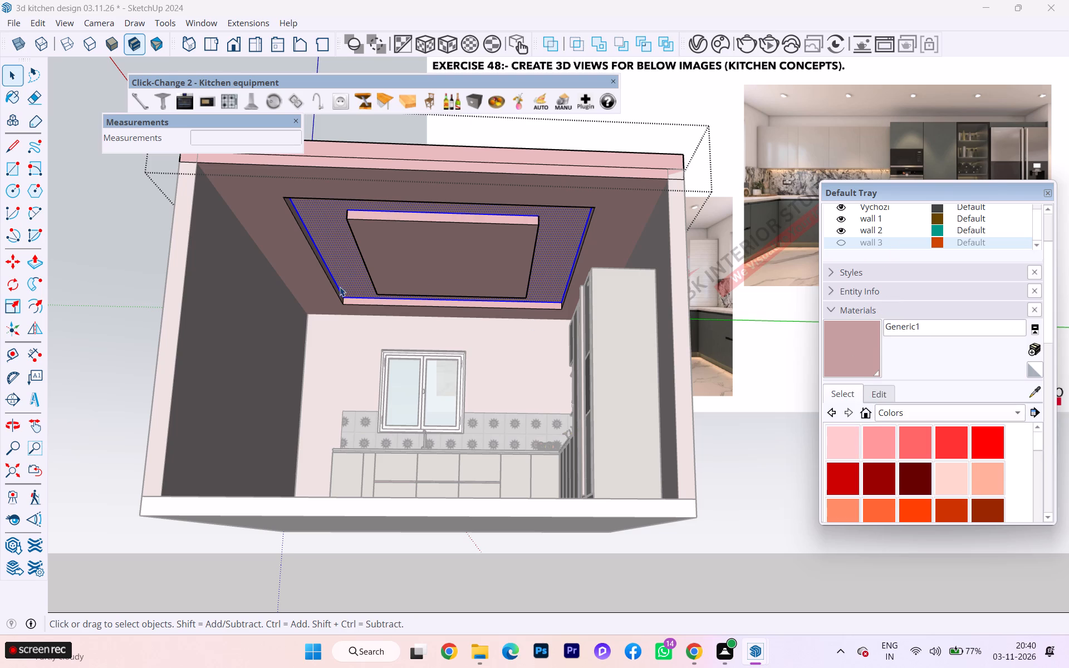
{"action": "scroll", "coordinate": [869, 424], "scroll_direction": "down", "scroll_amount": 1}
{"action": "scroll", "coordinate": [537, 304], "scroll_direction": "down", "scroll_amount": 2}
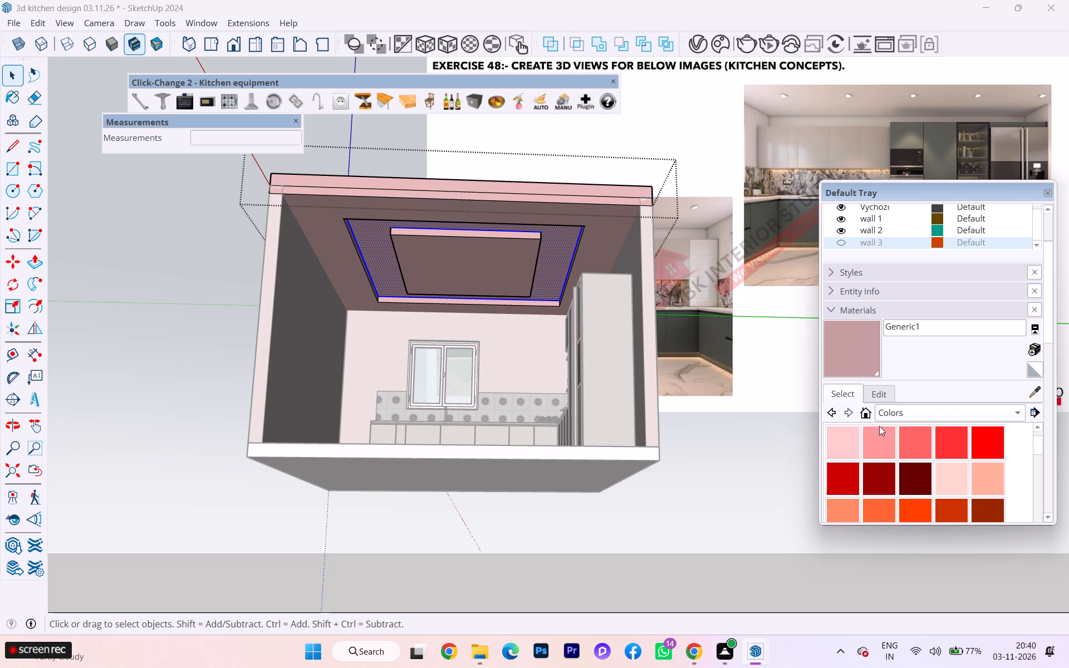
{"action": "scroll", "coordinate": [887, 433], "scroll_direction": "down", "scroll_amount": 5}
{"action": "scroll", "coordinate": [934, 448], "scroll_direction": "down", "scroll_amount": 4}
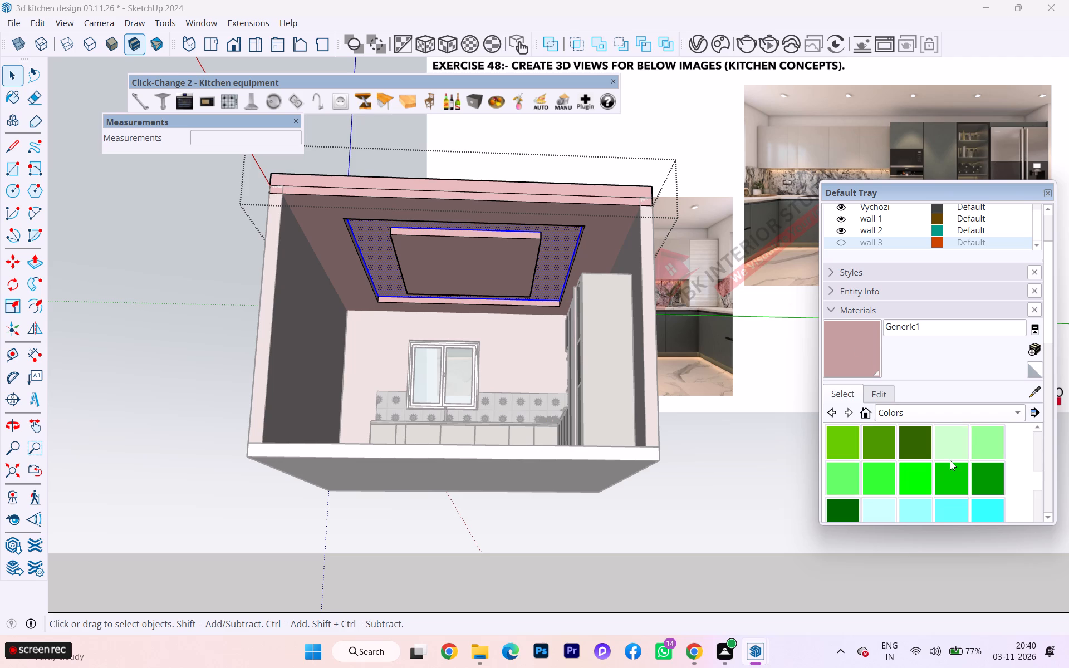
{"action": "left_click", "coordinate": [953, 453]}
{"action": "left_click", "coordinate": [570, 248]}
{"action": "scroll", "coordinate": [572, 242], "scroll_direction": "up", "scroll_amount": 5}
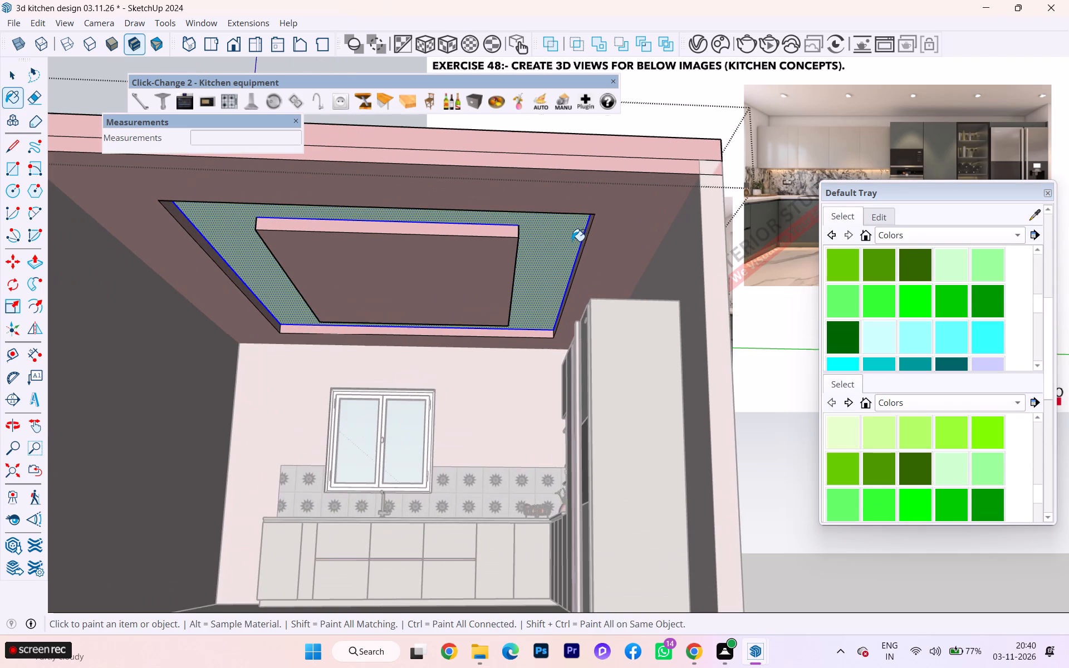
Paint the lowered outer ceiling border with a light sandy orange from the Colors-Named collection.
{"action": "left_click", "coordinate": [14, 66]}
{"action": "double_click", "coordinate": [131, 198]}
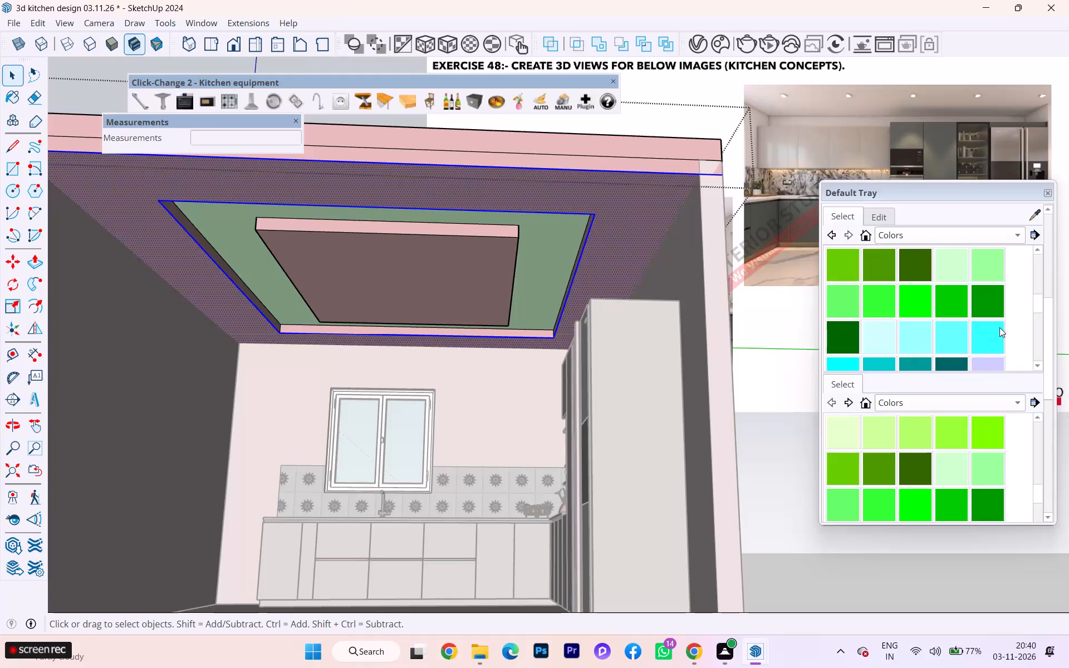
{"action": "scroll", "coordinate": [1006, 368], "scroll_direction": "down", "scroll_amount": 3}
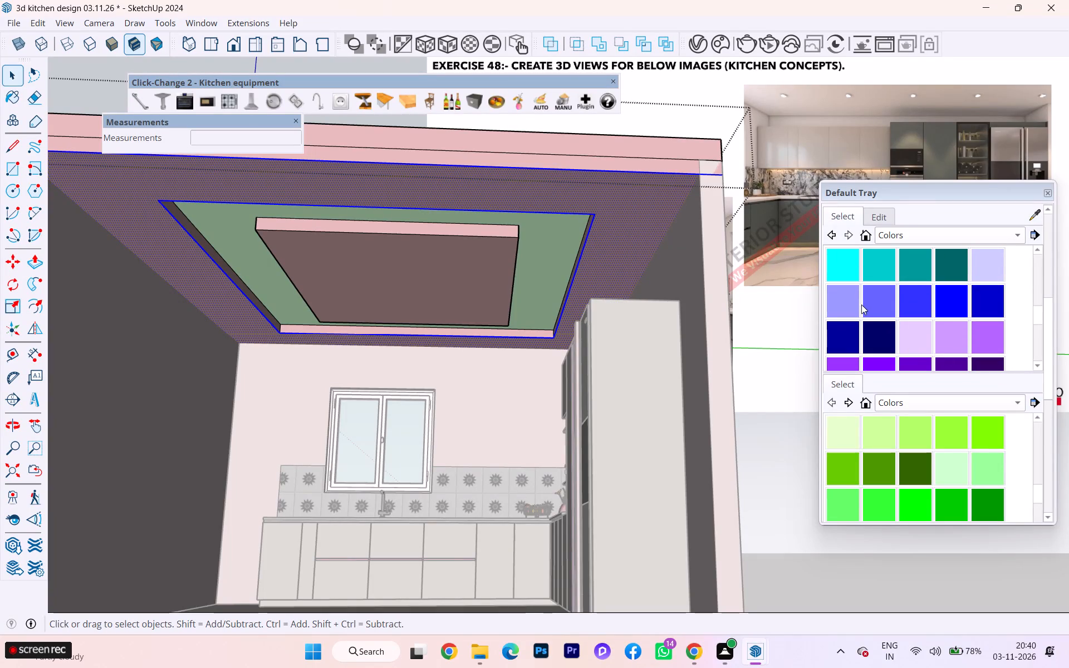
{"action": "scroll", "coordinate": [860, 308], "scroll_direction": "down", "scroll_amount": 3}
{"action": "scroll", "coordinate": [953, 344], "scroll_direction": "down", "scroll_amount": 1}
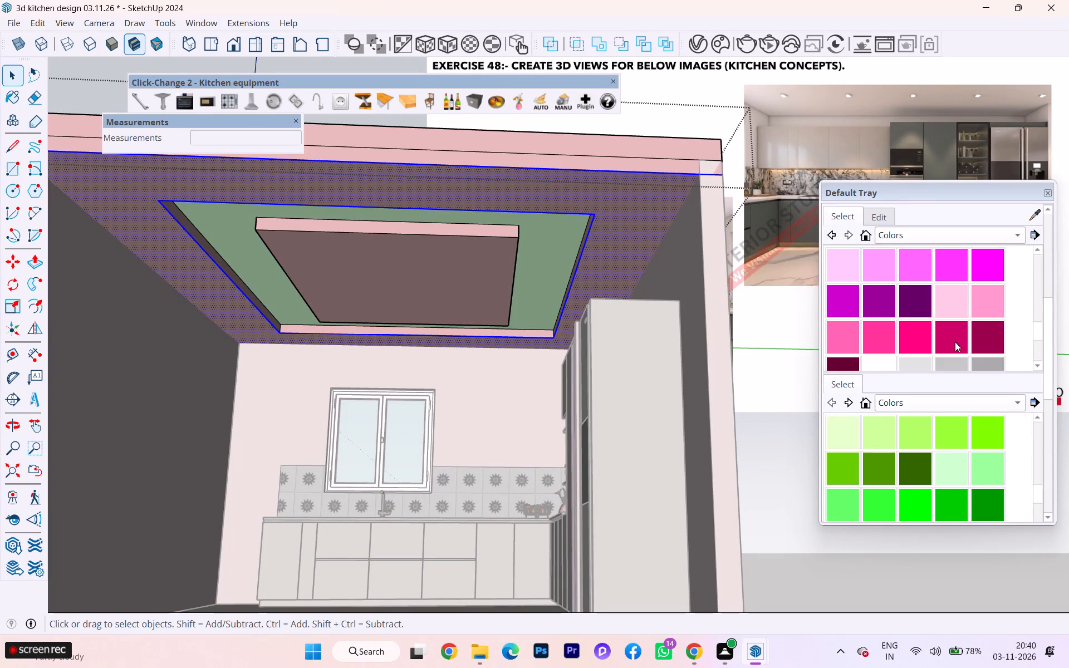
{"action": "scroll", "coordinate": [955, 342], "scroll_direction": "down", "scroll_amount": 3}
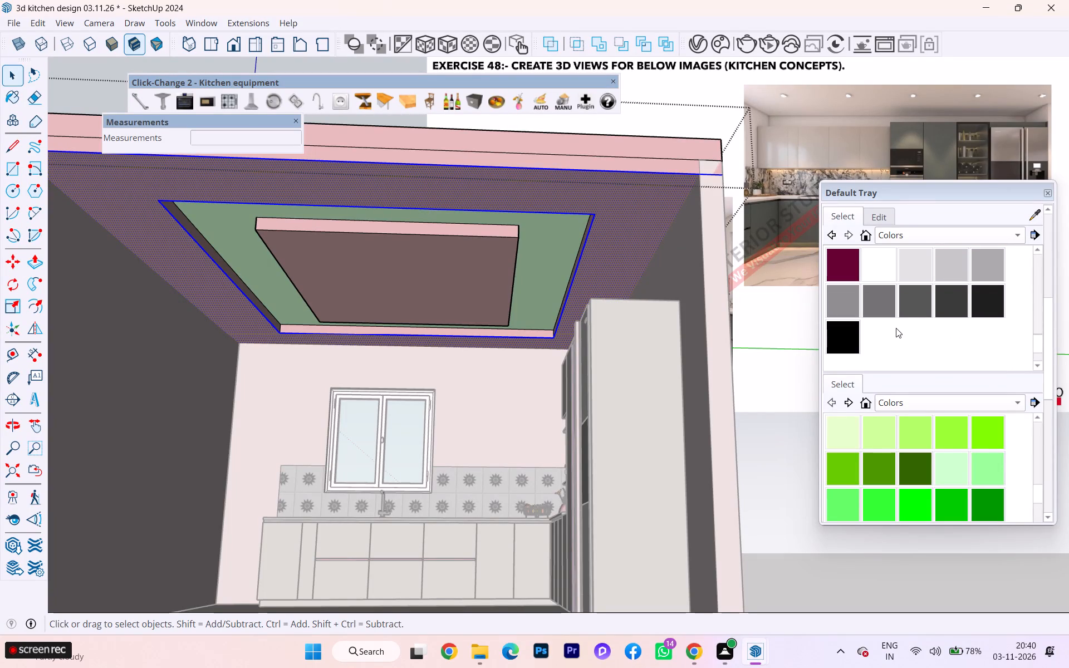
{"action": "scroll", "coordinate": [910, 341], "scroll_direction": "down", "scroll_amount": 1}
{"action": "scroll", "coordinate": [875, 313], "scroll_direction": "up", "scroll_amount": 7}
{"action": "scroll", "coordinate": [907, 449], "scroll_direction": "down", "scroll_amount": 6}
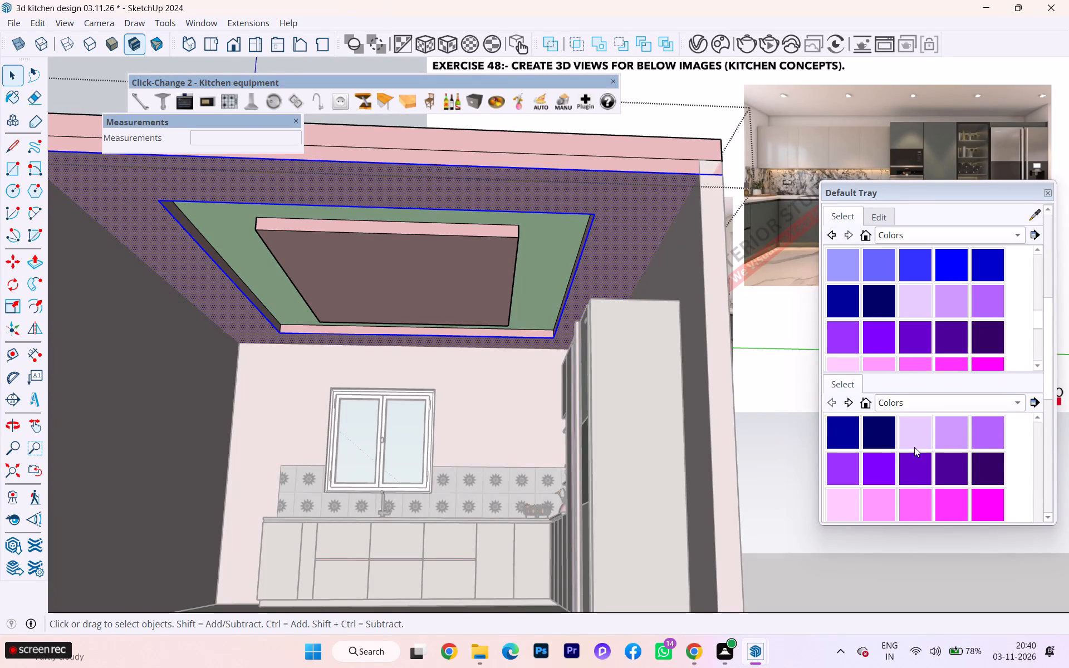
{"action": "scroll", "coordinate": [914, 447], "scroll_direction": "down", "scroll_amount": 10}
{"action": "scroll", "coordinate": [917, 459], "scroll_direction": "up", "scroll_amount": 5}
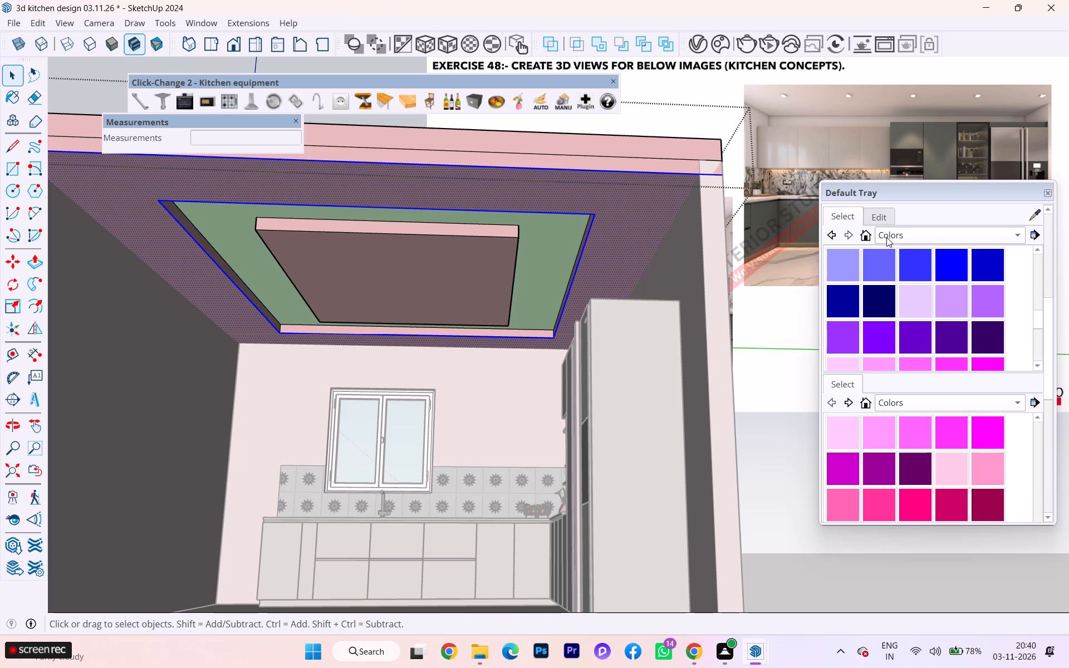
{"action": "left_click", "coordinate": [886, 237]}
{"action": "left_click", "coordinate": [881, 250]}
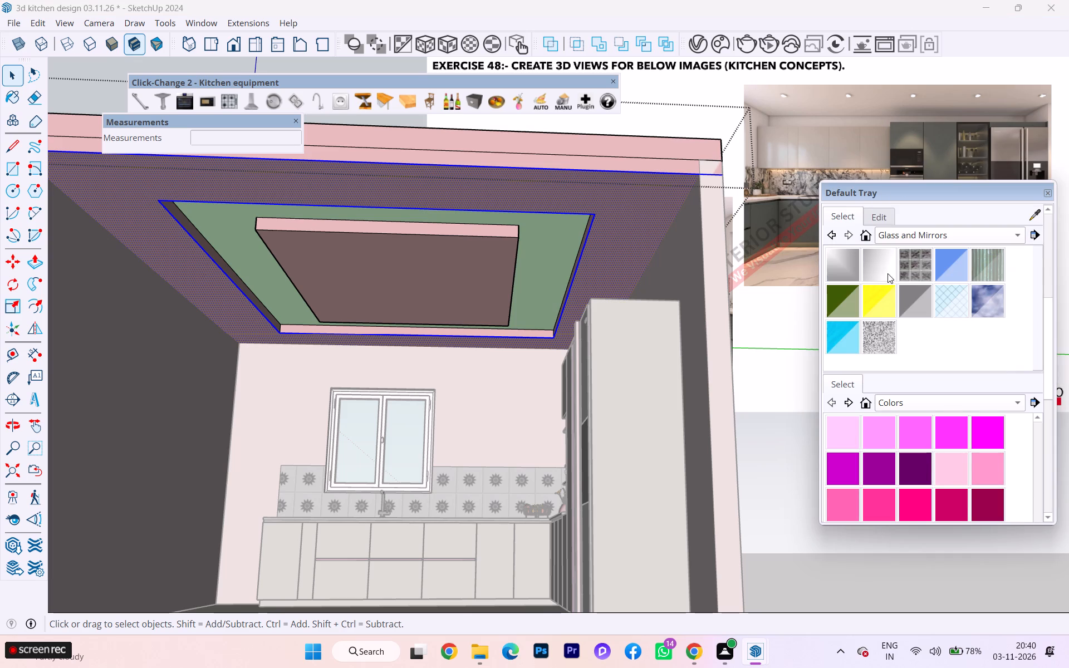
{"action": "scroll", "coordinate": [891, 294], "scroll_direction": "down", "scroll_amount": 3}
{"action": "left_click", "coordinate": [906, 235]}
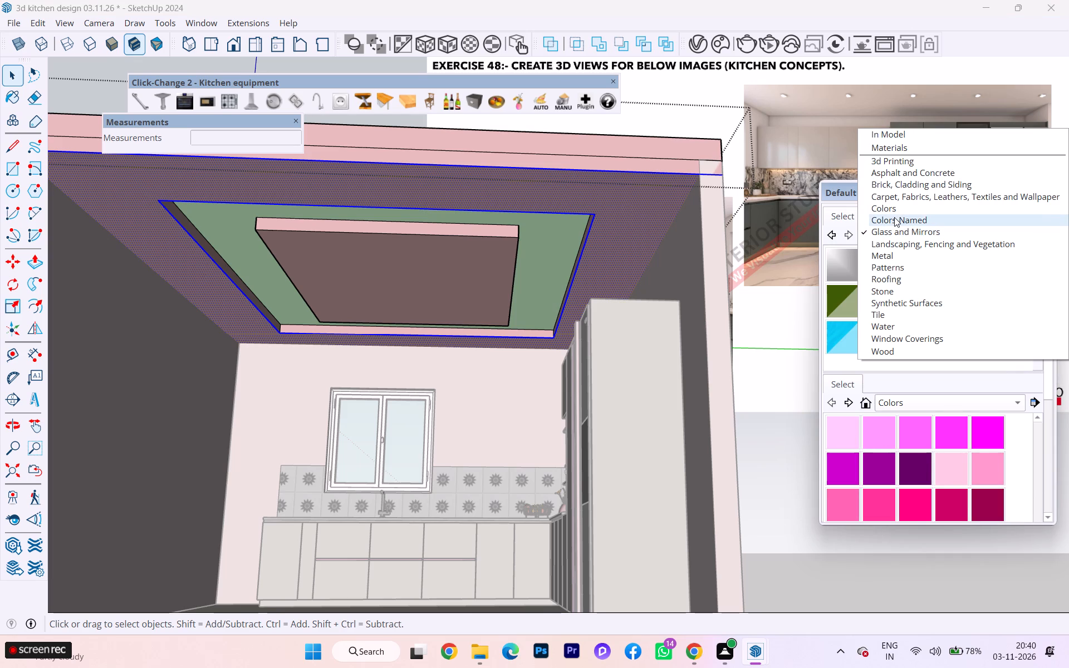
{"action": "left_click", "coordinate": [894, 217]}
{"action": "scroll", "coordinate": [912, 283], "scroll_direction": "down", "scroll_amount": 5}
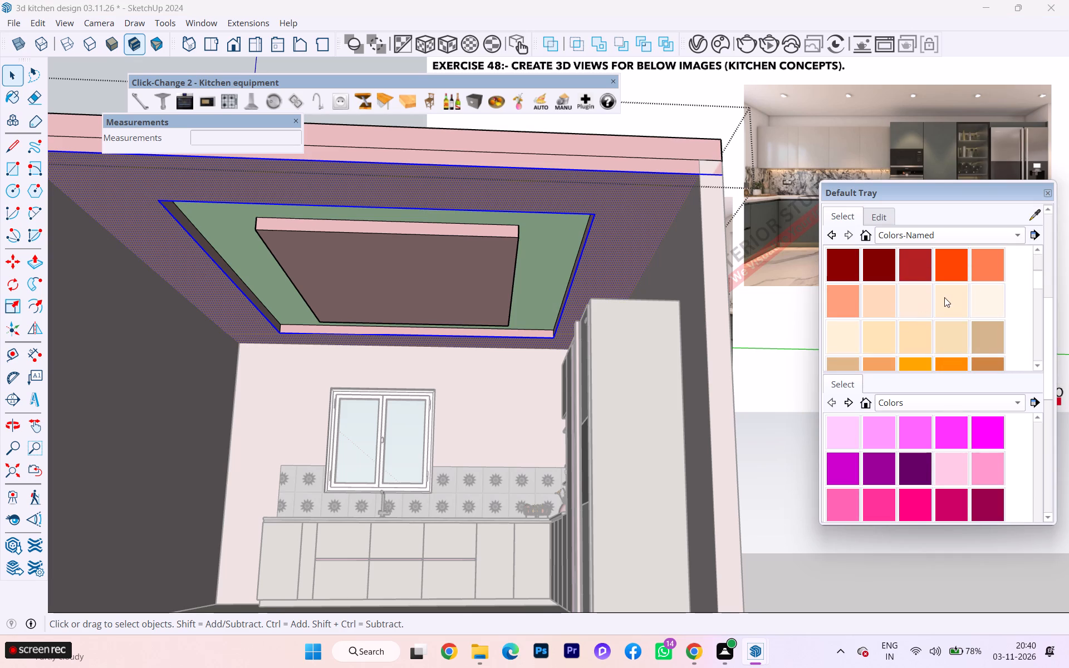
{"action": "scroll", "coordinate": [945, 298], "scroll_direction": "down", "scroll_amount": 3}
{"action": "scroll", "coordinate": [947, 301], "scroll_direction": "up", "scroll_amount": 1}
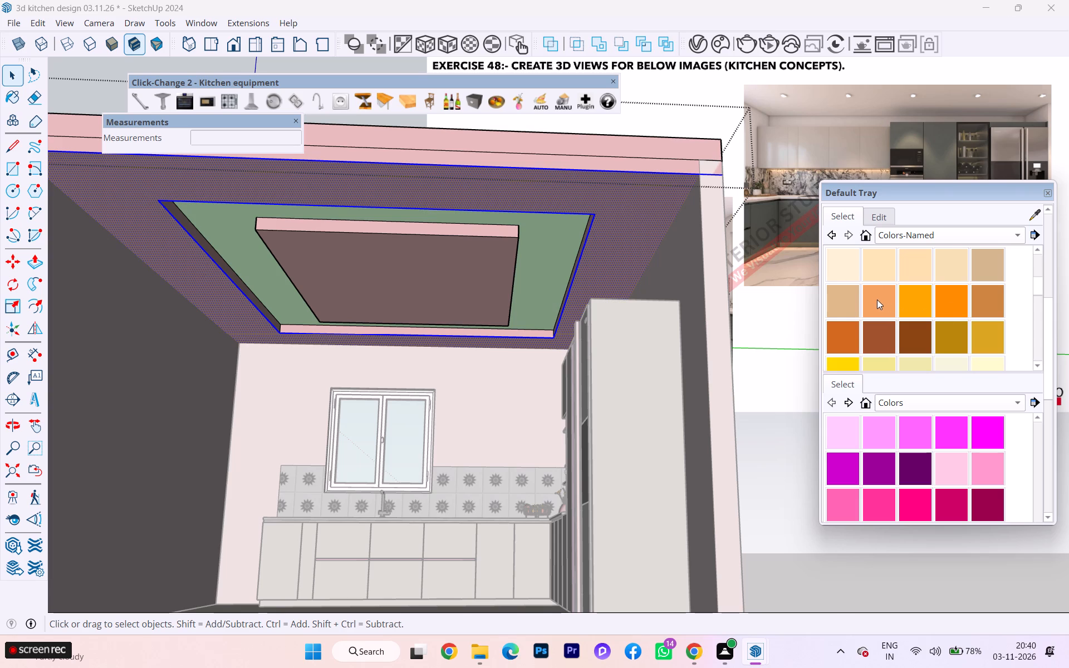
{"action": "left_click", "coordinate": [877, 299]}
{"action": "left_click", "coordinate": [698, 218]}
{"action": "left_click", "coordinate": [638, 212]}
Sample the border's orange and paint the centre panel's underside and front edge with it.
{"action": "scroll", "coordinate": [656, 208], "scroll_direction": "down", "scroll_amount": 2}
{"action": "middle_click_drag", "start_coordinate": [654, 207], "coordinate": [636, 102]}
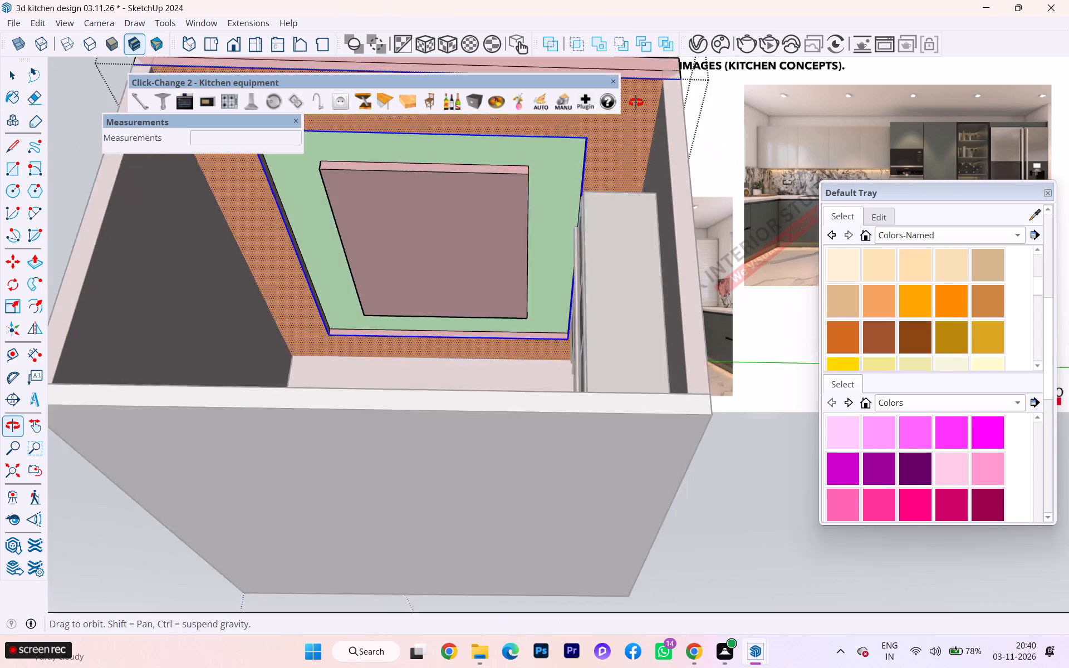
{"action": "middle_click_drag", "start_coordinate": [636, 102], "coordinate": [642, 115]}
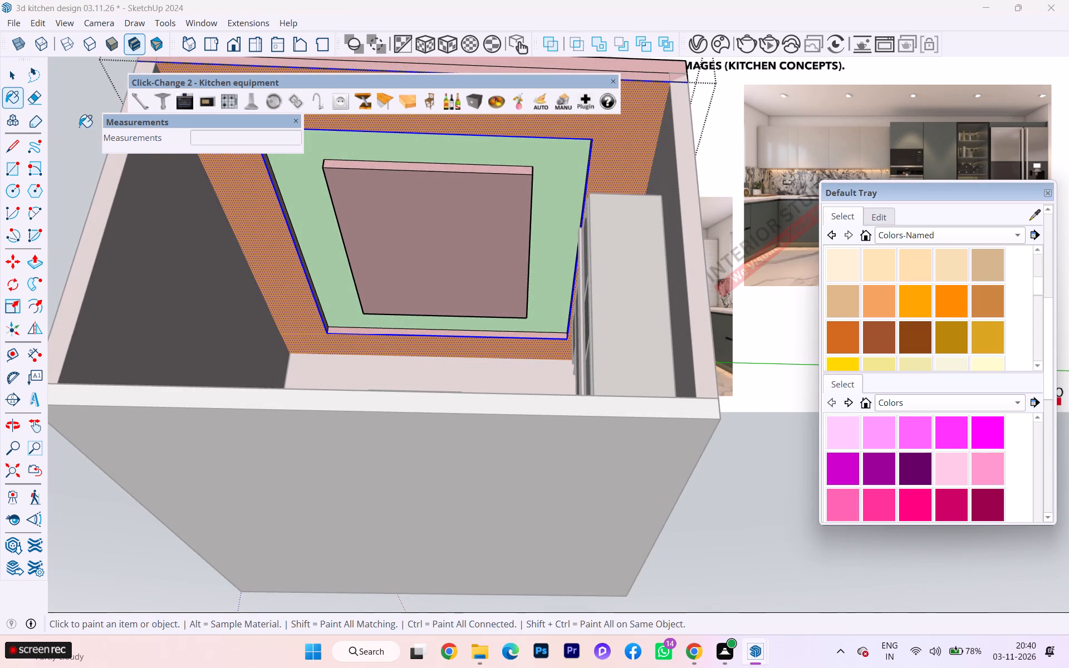
{"action": "left_click", "coordinate": [9, 74]}
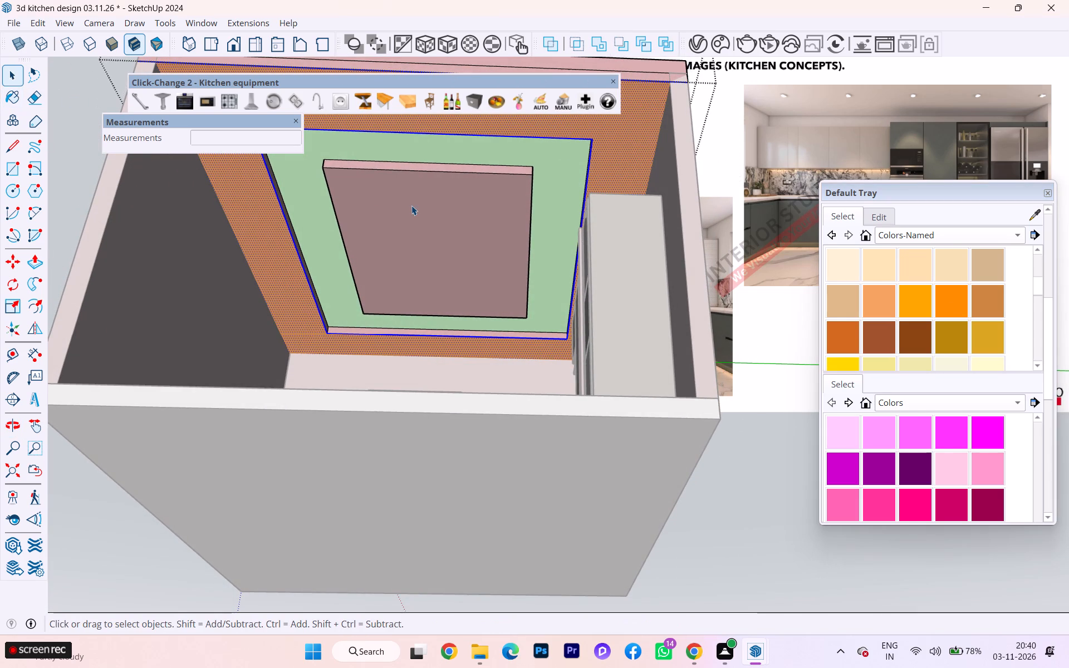
{"action": "left_click", "coordinate": [411, 205]}
{"action": "double_click", "coordinate": [411, 205]}
{"action": "triple_click", "coordinate": [411, 205]}
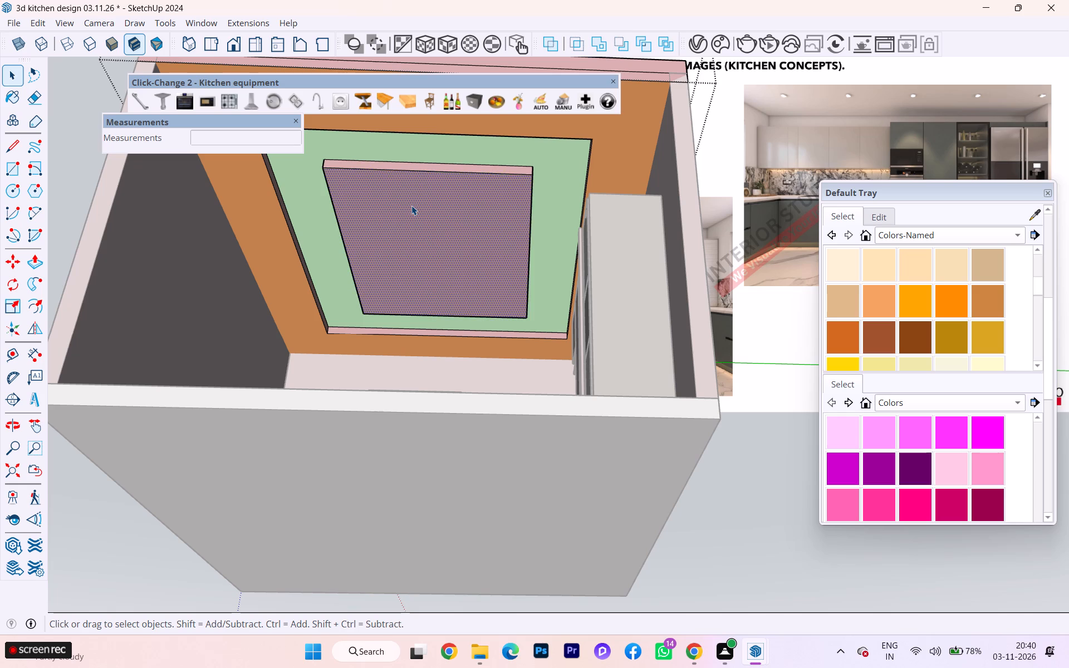
{"action": "left_click", "coordinate": [412, 208]}
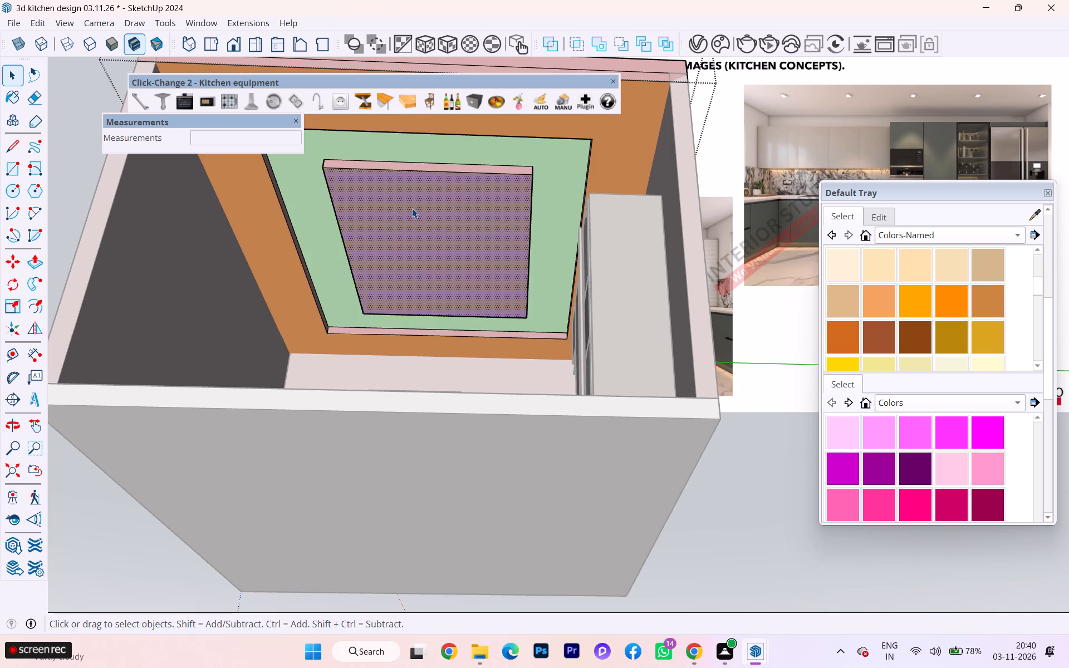
{"action": "left_click", "coordinate": [1038, 216]}
{"action": "left_click", "coordinate": [638, 121]}
{"action": "left_click", "coordinate": [493, 168]}
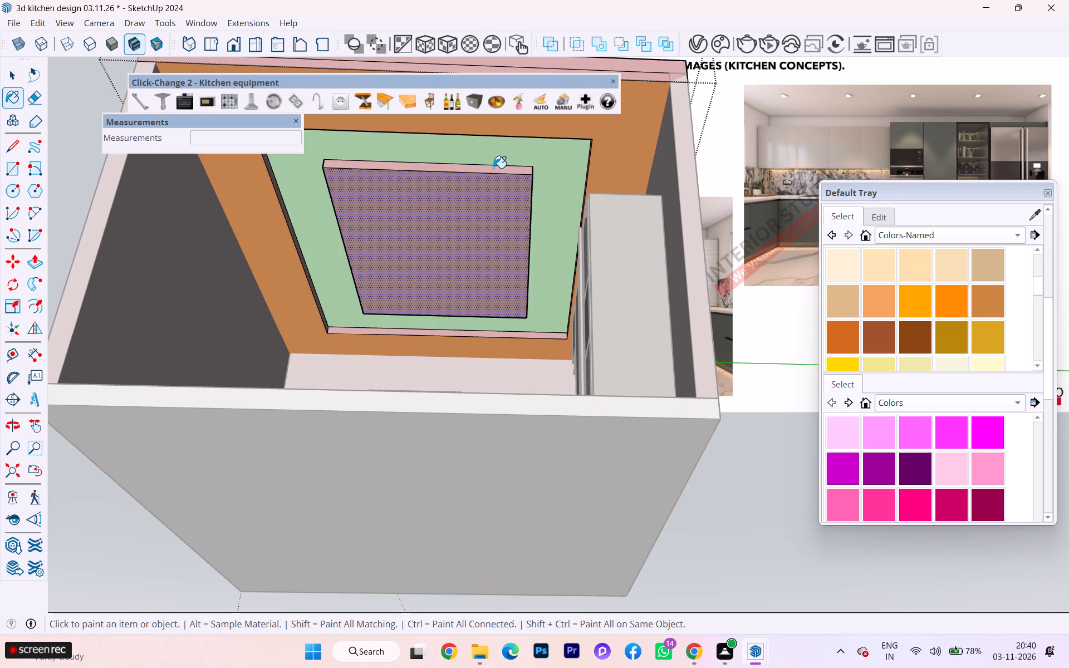
{"action": "left_click", "coordinate": [493, 187]}
{"action": "triple_click", "coordinate": [493, 188]}
{"action": "left_click", "coordinate": [493, 188]}
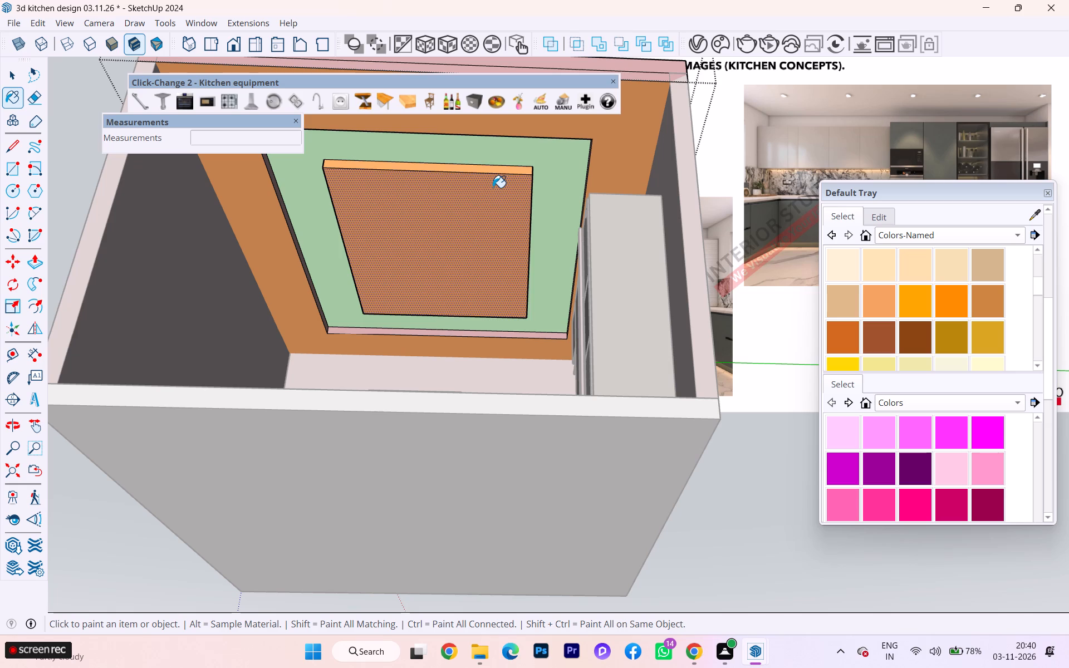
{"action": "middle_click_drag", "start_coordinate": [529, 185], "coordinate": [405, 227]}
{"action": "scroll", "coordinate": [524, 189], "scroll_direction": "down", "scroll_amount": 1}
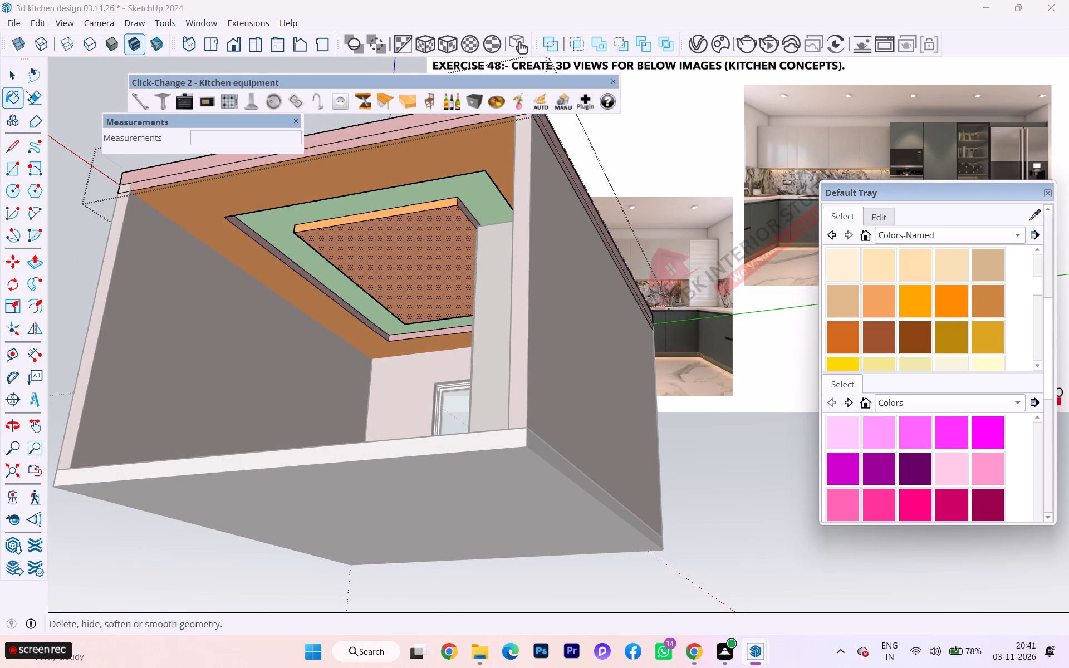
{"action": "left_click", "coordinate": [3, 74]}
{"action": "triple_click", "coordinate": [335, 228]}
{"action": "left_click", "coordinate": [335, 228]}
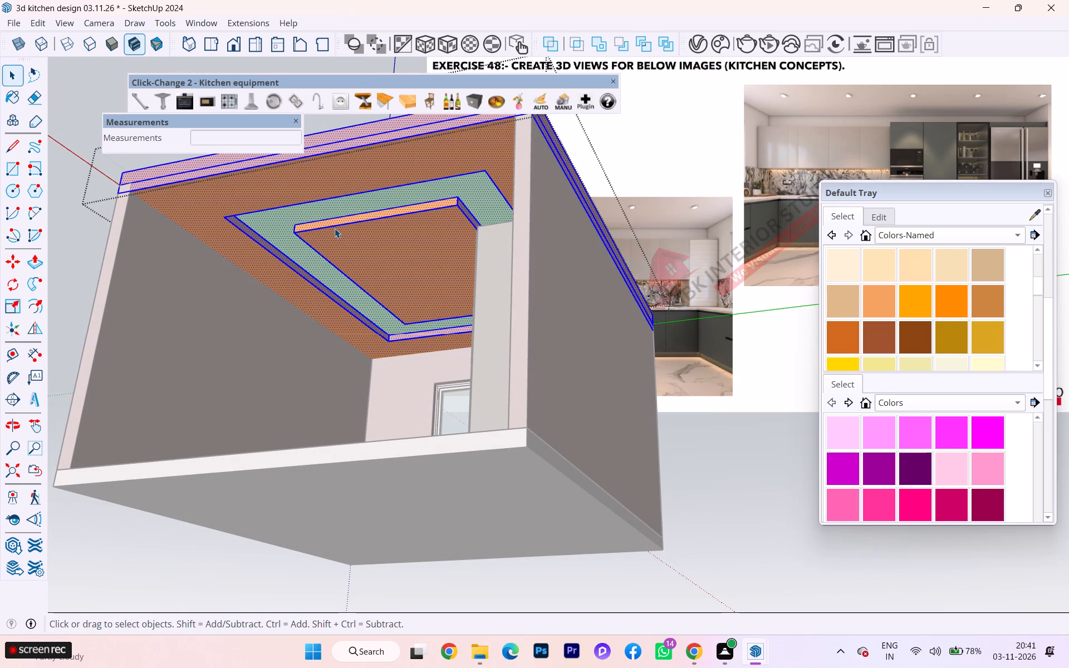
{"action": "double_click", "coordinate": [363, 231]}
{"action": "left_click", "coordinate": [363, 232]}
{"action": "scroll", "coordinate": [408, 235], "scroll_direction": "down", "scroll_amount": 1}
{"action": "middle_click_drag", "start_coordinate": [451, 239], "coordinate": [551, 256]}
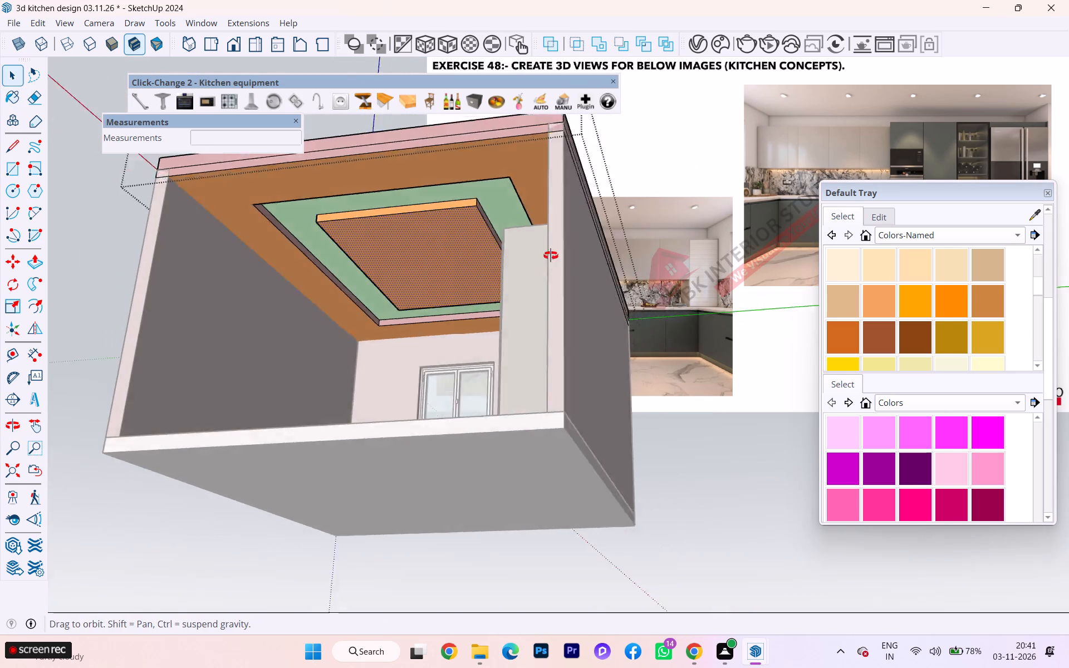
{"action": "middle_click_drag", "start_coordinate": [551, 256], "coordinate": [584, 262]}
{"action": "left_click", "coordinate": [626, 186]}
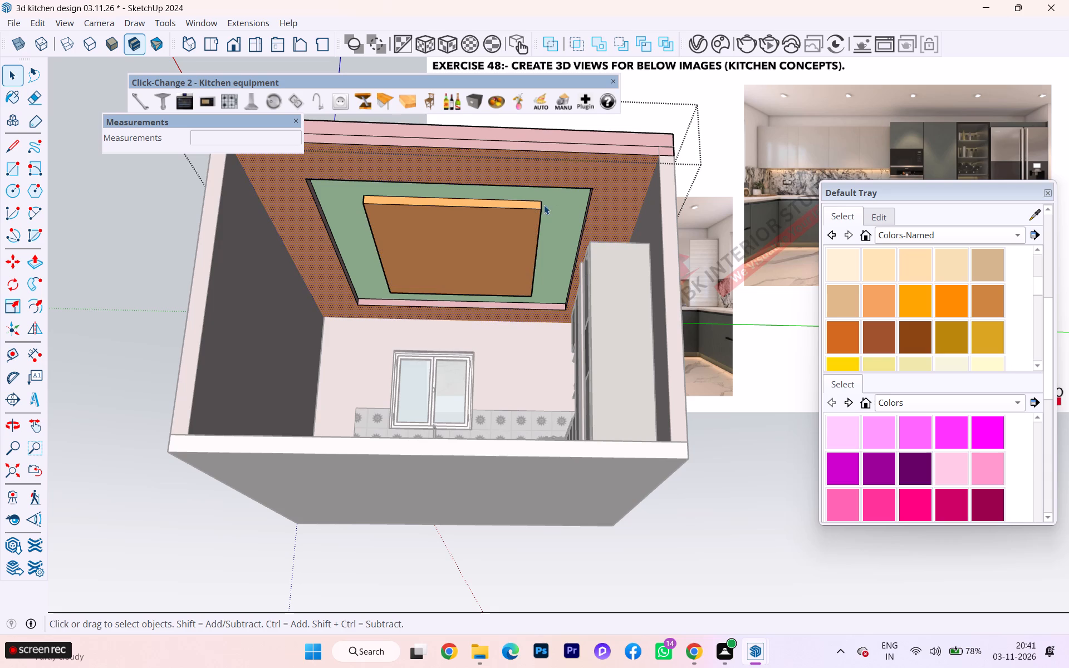
Sample the border's orange again and paint the two side edges of the centre panel with it.
{"action": "left_click", "coordinate": [1036, 215]}
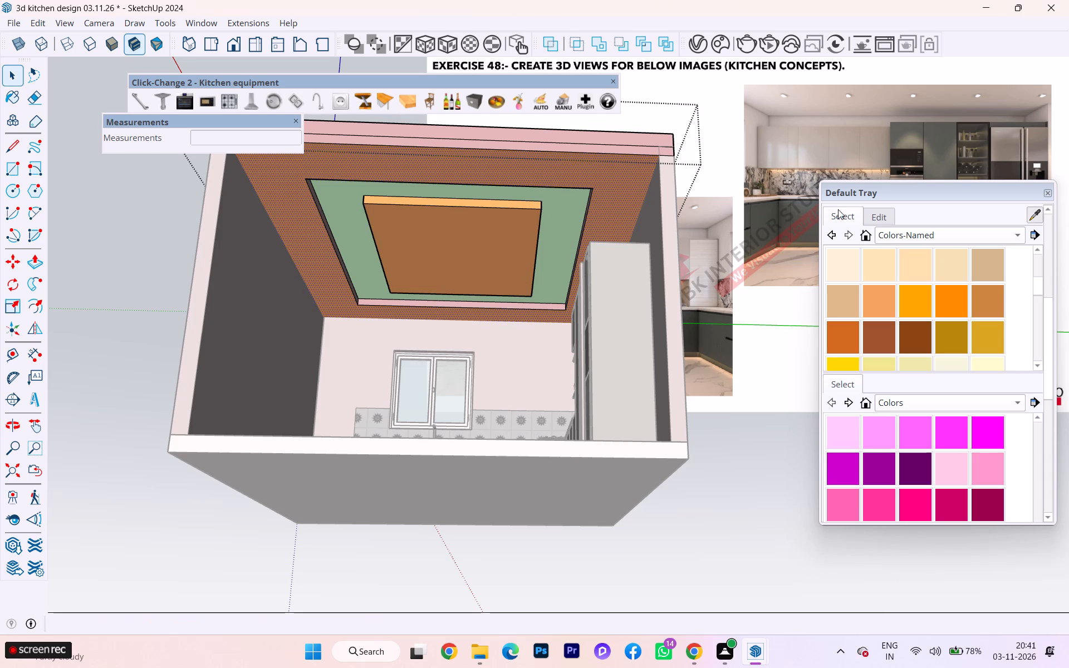
{"action": "left_click", "coordinate": [604, 181]}
{"action": "scroll", "coordinate": [562, 205], "scroll_direction": "up", "scroll_amount": 2}
{"action": "scroll", "coordinate": [553, 210], "scroll_direction": "down", "scroll_amount": 1}
{"action": "scroll", "coordinate": [553, 211], "scroll_direction": "up", "scroll_amount": 2}
{"action": "scroll", "coordinate": [551, 216], "scroll_direction": "down", "scroll_amount": 1}
{"action": "scroll", "coordinate": [550, 216], "scroll_direction": "up", "scroll_amount": 4}
{"action": "scroll", "coordinate": [536, 216], "scroll_direction": "down", "scroll_amount": 1}
{"action": "scroll", "coordinate": [536, 216], "scroll_direction": "up", "scroll_amount": 1}
{"action": "scroll", "coordinate": [536, 216], "scroll_direction": "down", "scroll_amount": 2}
{"action": "scroll", "coordinate": [536, 216], "scroll_direction": "up", "scroll_amount": 2}
{"action": "middle_click_drag", "start_coordinate": [538, 216], "coordinate": [527, 217]}
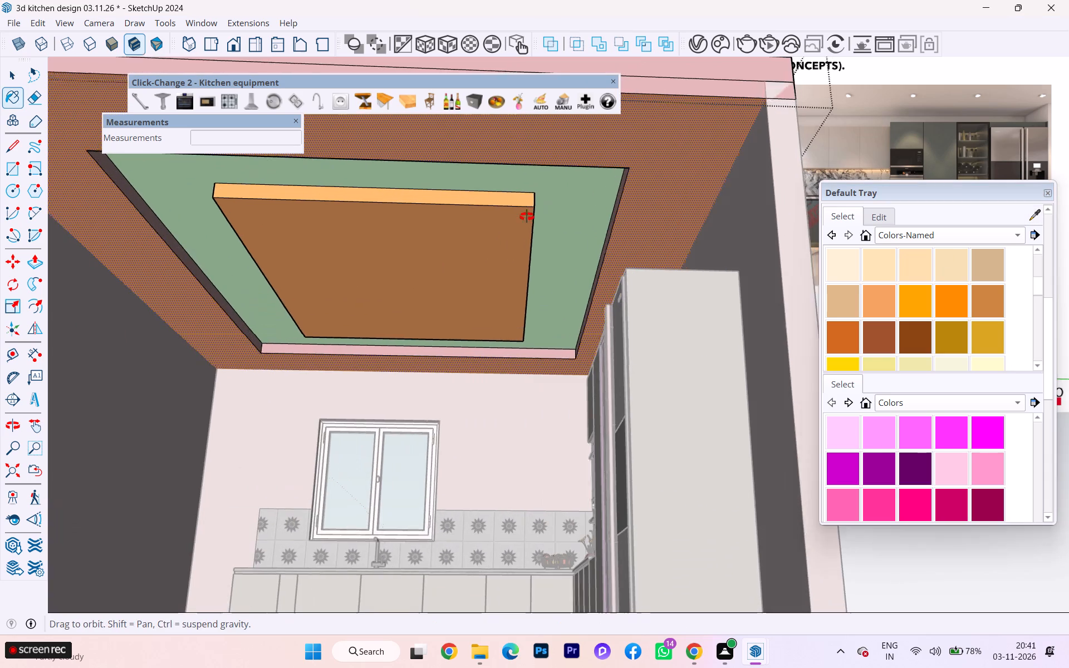
{"action": "middle_click_drag", "start_coordinate": [527, 217], "coordinate": [439, 263]}
{"action": "left_click", "coordinate": [440, 258]}
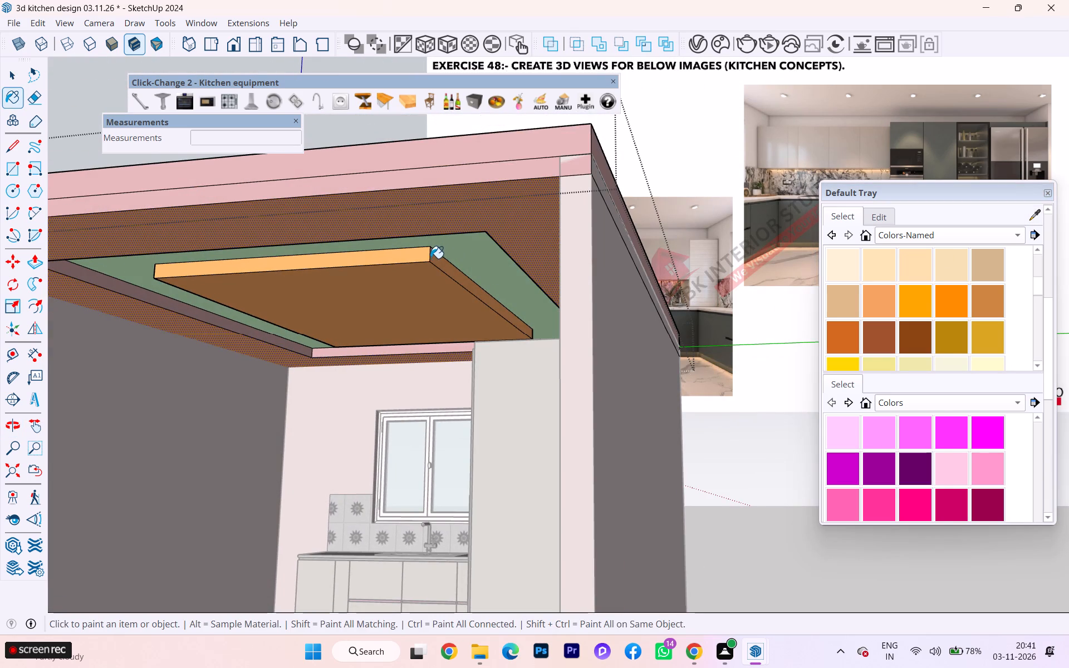
{"action": "scroll", "coordinate": [429, 257], "scroll_direction": "up", "scroll_amount": 5}
{"action": "scroll", "coordinate": [428, 256], "scroll_direction": "down", "scroll_amount": 3}
{"action": "scroll", "coordinate": [428, 256], "scroll_direction": "up", "scroll_amount": 5}
{"action": "scroll", "coordinate": [424, 252], "scroll_direction": "down", "scroll_amount": 3}
{"action": "middle_click_drag", "start_coordinate": [439, 244], "coordinate": [662, 200]}
{"action": "scroll", "coordinate": [422, 180], "scroll_direction": "up", "scroll_amount": 1}
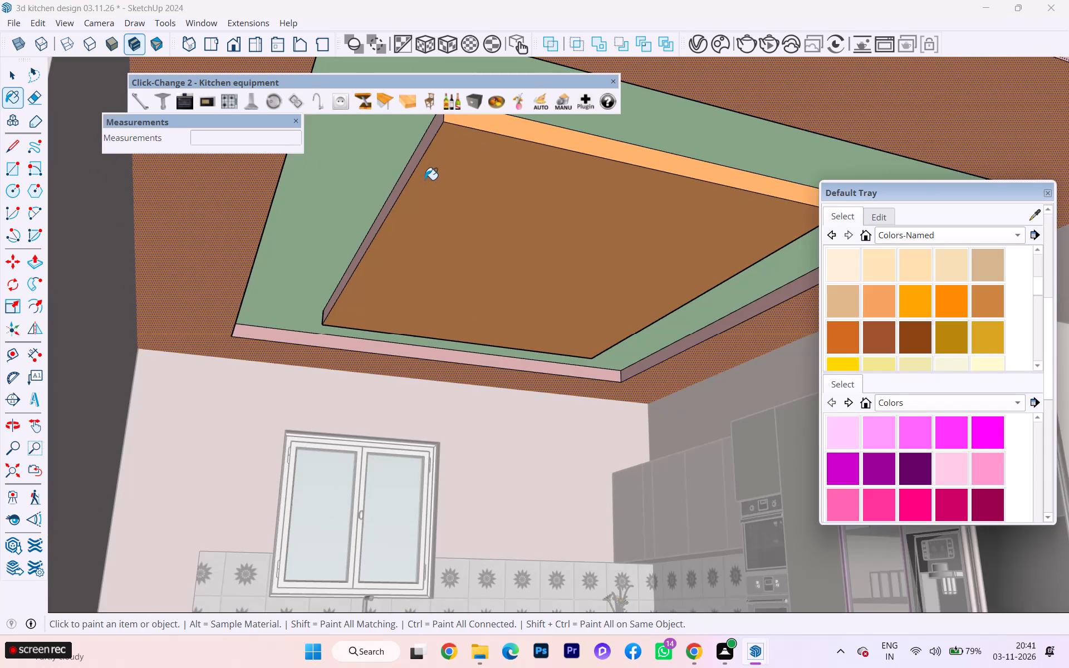
{"action": "left_click", "coordinate": [408, 177]}
Examine the painted ceiling from inside the room and from above the ceiling slab.
{"action": "middle_click_drag", "start_coordinate": [422, 194], "coordinate": [249, 261]}
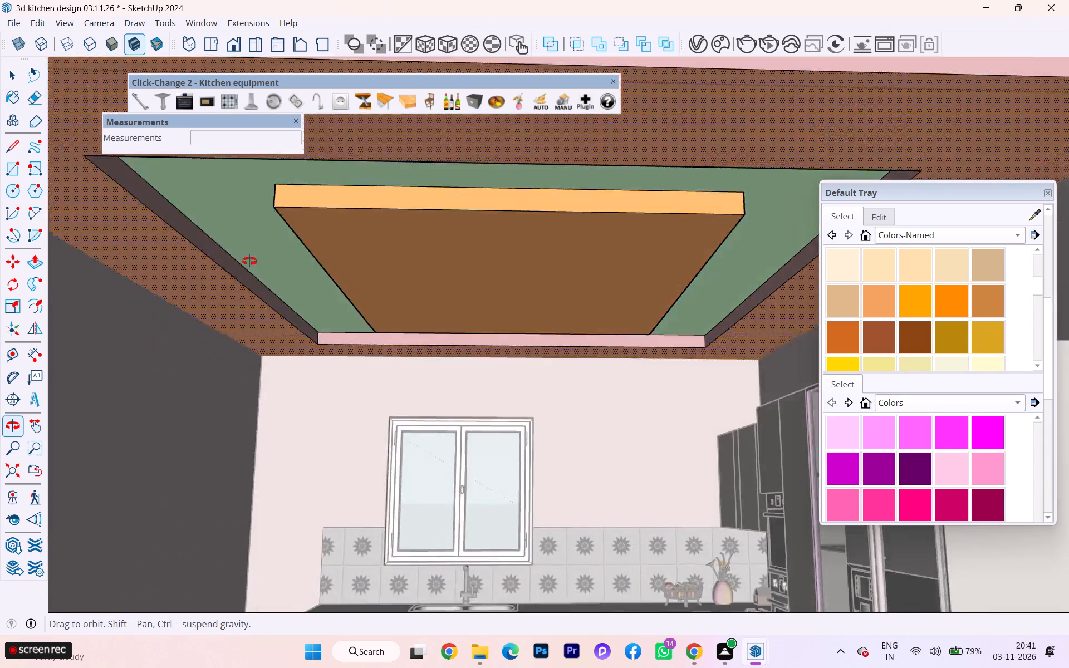
{"action": "middle_click_drag", "start_coordinate": [249, 261], "coordinate": [428, 307]}
{"action": "scroll", "coordinate": [241, 269], "scroll_direction": "down", "scroll_amount": 1}
{"action": "scroll", "coordinate": [398, 283], "scroll_direction": "down", "scroll_amount": 2}
{"action": "scroll", "coordinate": [320, 266], "scroll_direction": "down", "scroll_amount": 1}
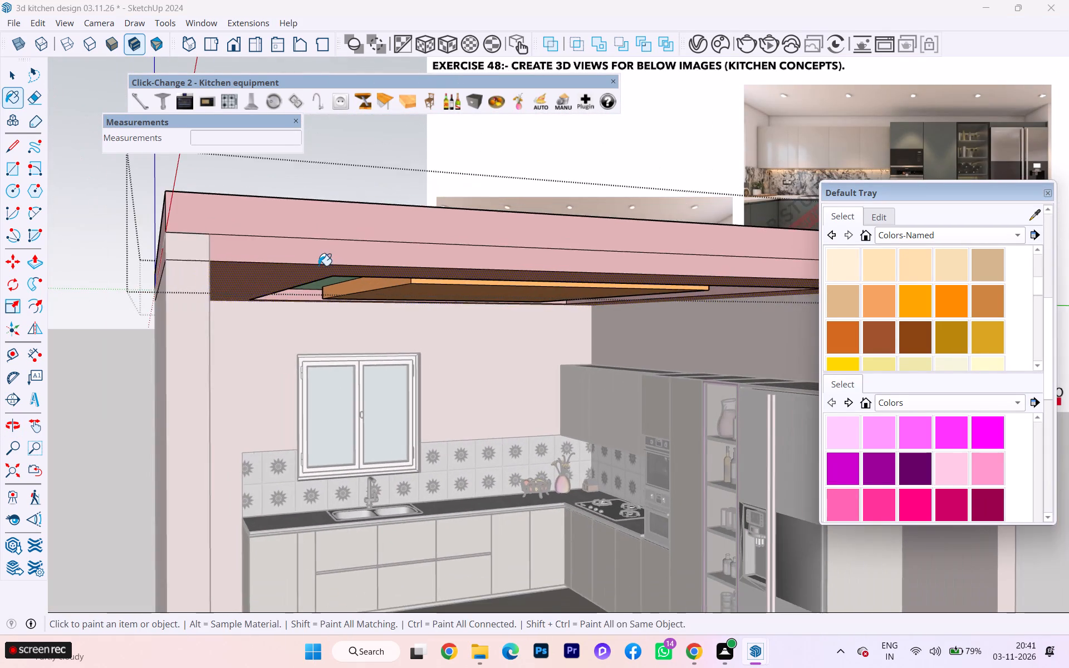
{"action": "middle_click_drag", "start_coordinate": [318, 267], "coordinate": [302, 340]}
{"action": "left_click", "coordinate": [15, 76]}
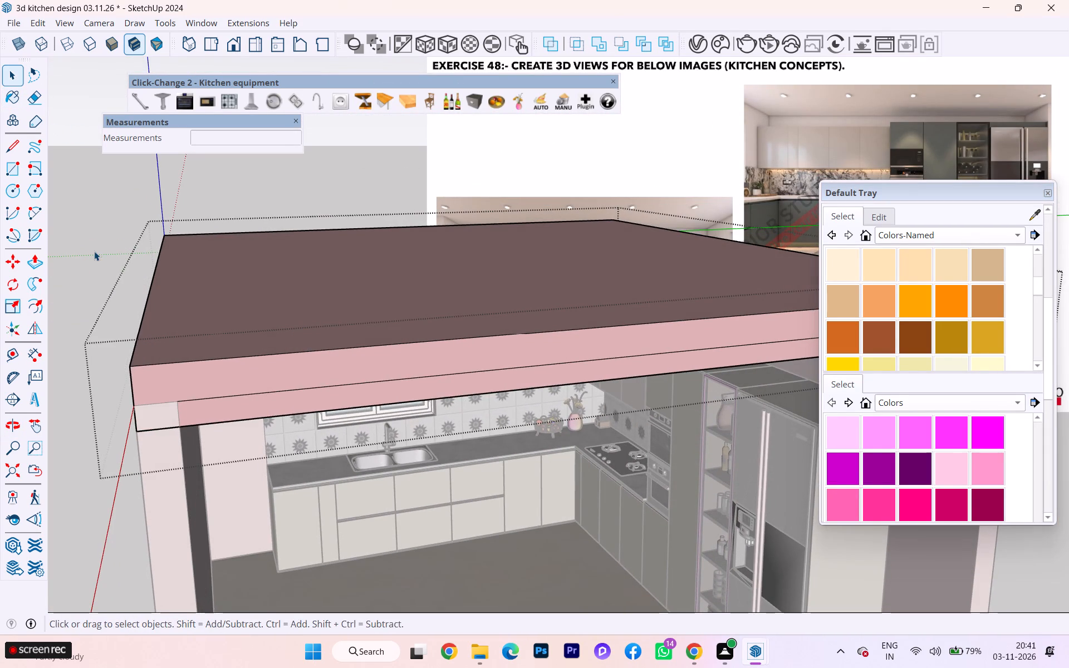
Examine the painted stepped ceiling from the front, from inside the room, and from above the slab.
{"action": "left_click", "coordinate": [94, 251]}
{"action": "scroll", "coordinate": [154, 267], "scroll_direction": "down", "scroll_amount": 1}
{"action": "middle_click_drag", "start_coordinate": [175, 276], "coordinate": [130, 230]}
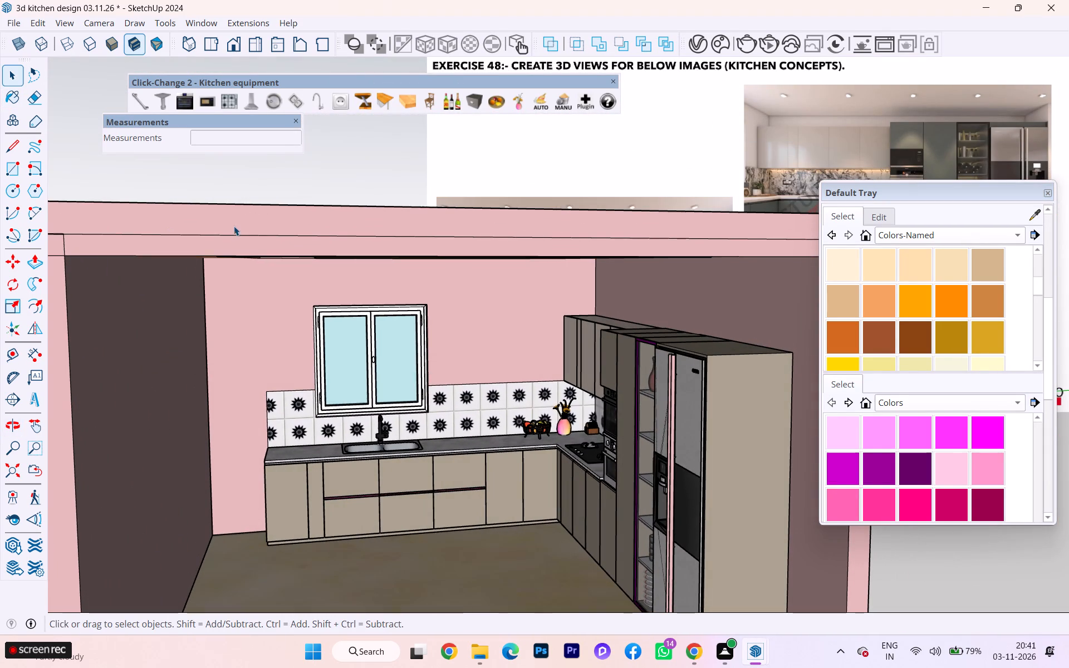
{"action": "left_click", "coordinate": [208, 246]}
{"action": "scroll", "coordinate": [205, 238], "scroll_direction": "down", "scroll_amount": 1}
{"action": "middle_click_drag", "start_coordinate": [229, 237], "coordinate": [328, 246]}
{"action": "scroll", "coordinate": [292, 250], "scroll_direction": "up", "scroll_amount": 3}
{"action": "scroll", "coordinate": [296, 251], "scroll_direction": "down", "scroll_amount": 1}
{"action": "middle_click_drag", "start_coordinate": [296, 251], "coordinate": [101, 149]}
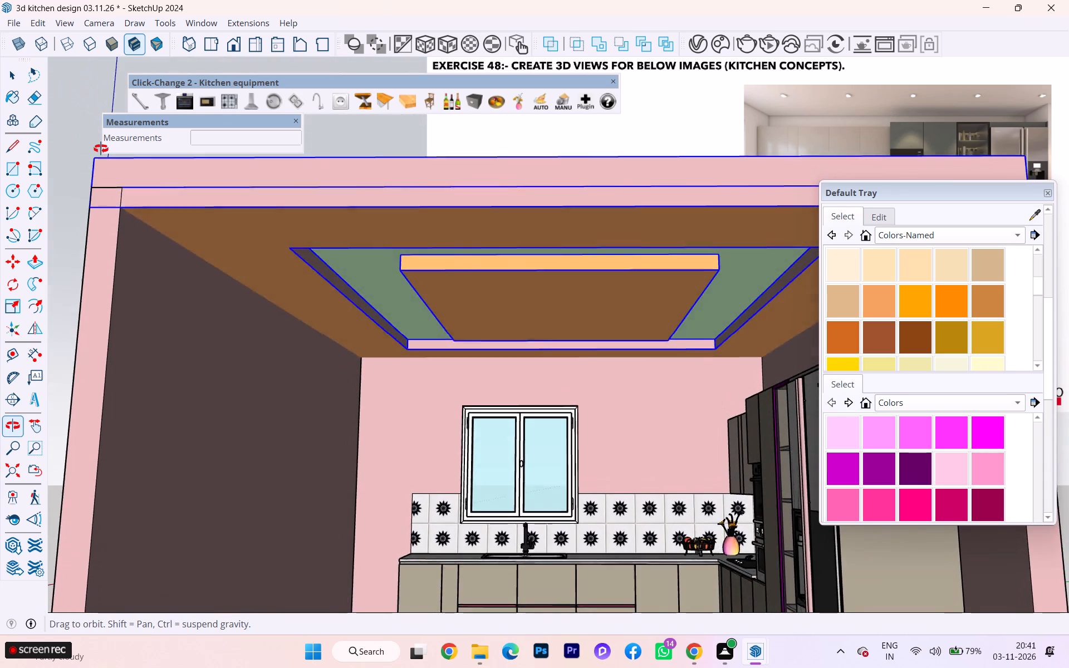
{"action": "middle_click_drag", "start_coordinate": [101, 149], "coordinate": [174, 302]}
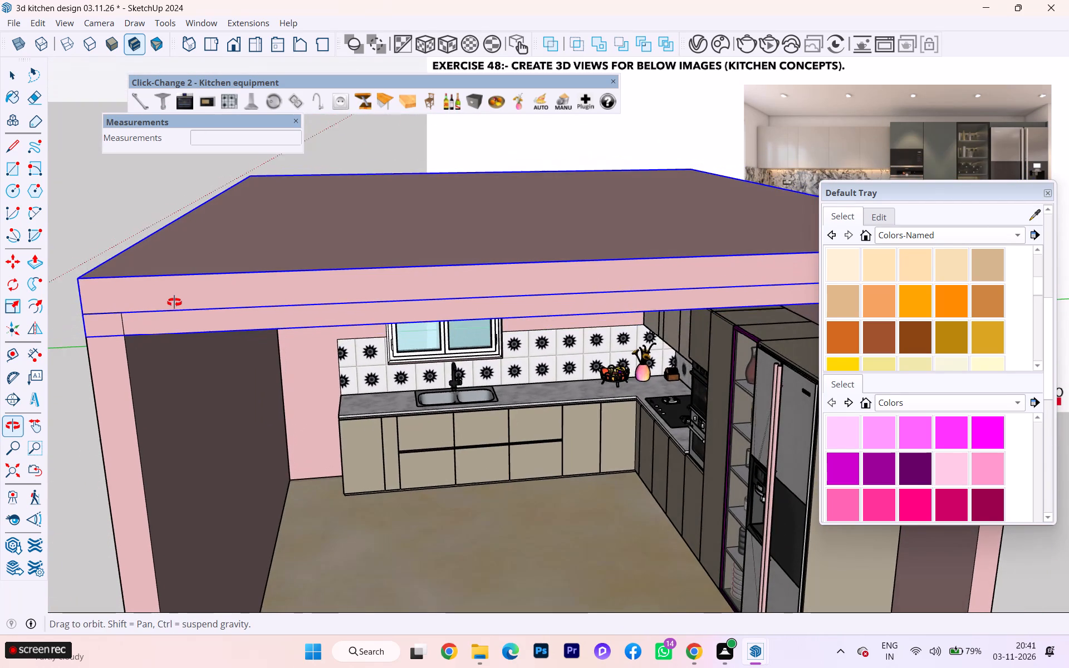
{"action": "middle_click_drag", "start_coordinate": [174, 302], "coordinate": [175, 302]}
{"action": "scroll", "coordinate": [179, 281], "scroll_direction": "down", "scroll_amount": 3}
{"action": "middle_click_drag", "start_coordinate": [171, 272], "coordinate": [191, 214]}
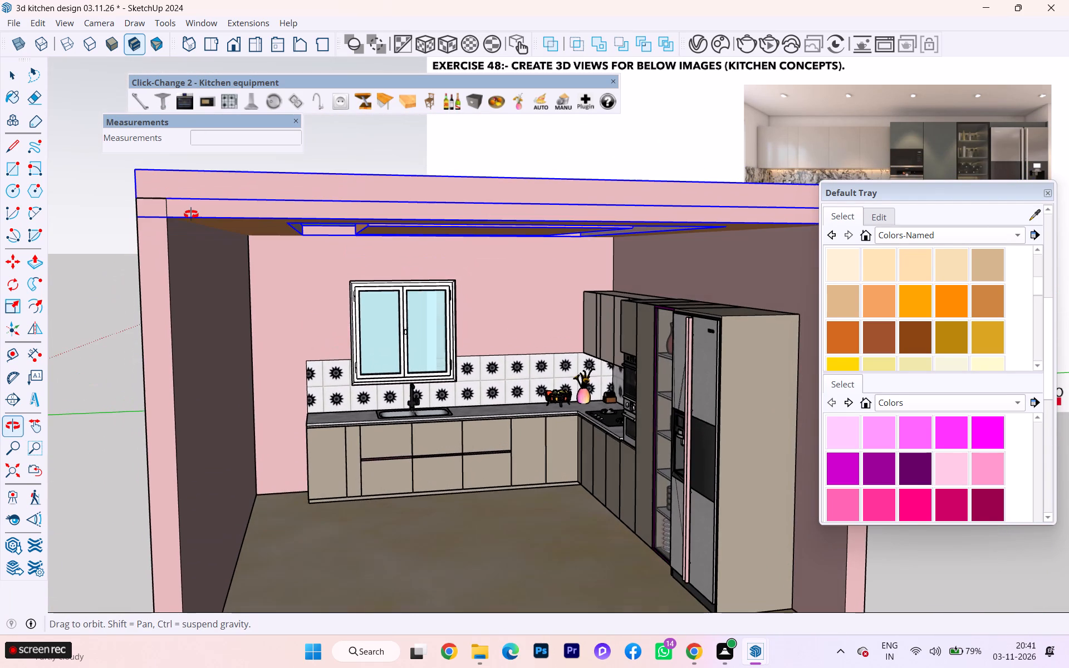
{"action": "middle_click_drag", "start_coordinate": [191, 214], "coordinate": [180, 148]}
{"action": "left_click", "coordinate": [120, 231]}
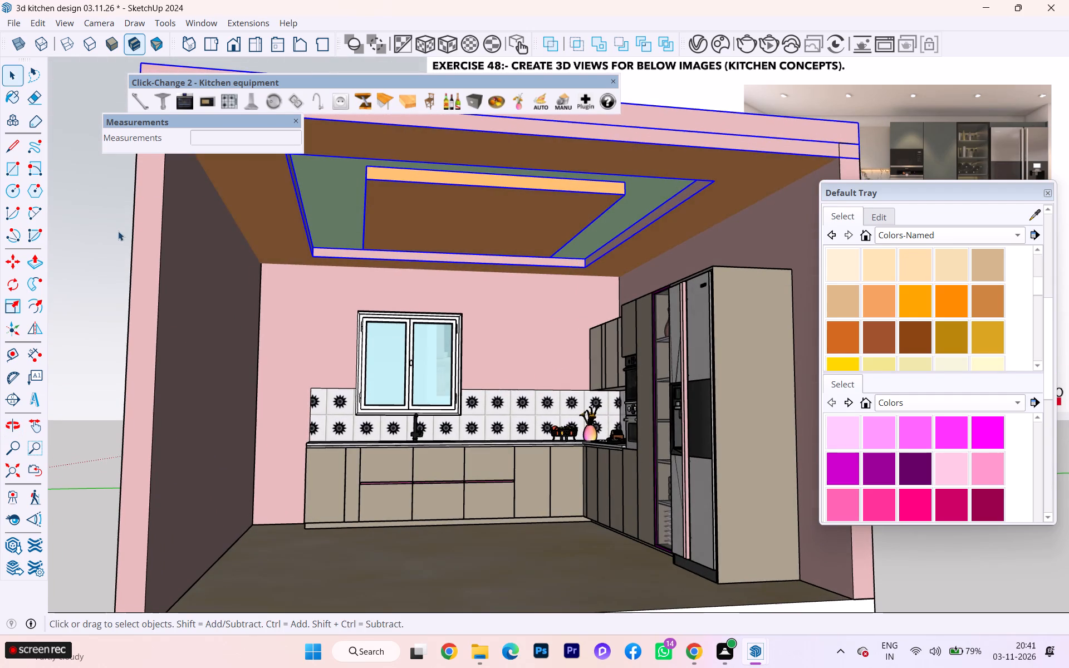
{"action": "scroll", "coordinate": [296, 248], "scroll_direction": "down", "scroll_amount": 1}
{"action": "middle_click_drag", "start_coordinate": [257, 275], "coordinate": [192, 351]}
{"action": "scroll", "coordinate": [382, 337], "scroll_direction": "up", "scroll_amount": 2}
{"action": "scroll", "coordinate": [550, 308], "scroll_direction": "down", "scroll_amount": 1}
{"action": "middle_click_drag", "start_coordinate": [462, 310], "coordinate": [525, 357]}
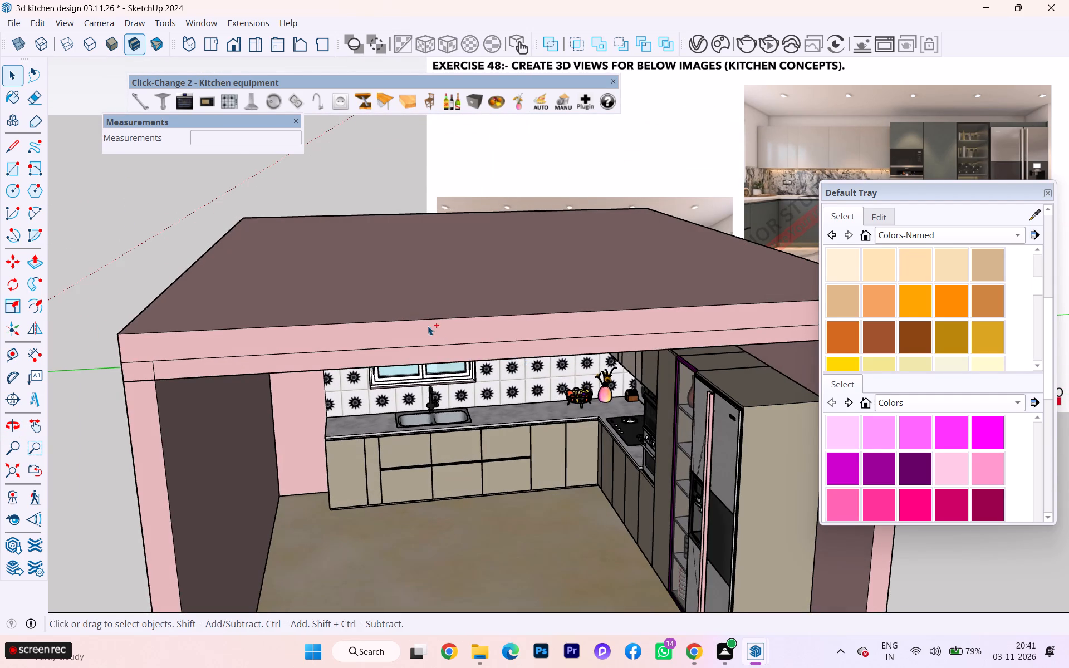
Undo the false ceiling's colours and geometry back to the plain roof slab.
{"action": "key", "text": "ctrl+z"}
{"action": "key", "text": "ctrl+z"}
{"action": "key", "text": "ctrl+z"}
{"action": "key", "text": "ctrl+z"}
{"action": "key", "text": "ctrl+z"}
{"action": "key", "text": "ctrl+z"}
{"action": "key", "text": "ctrl+z"}
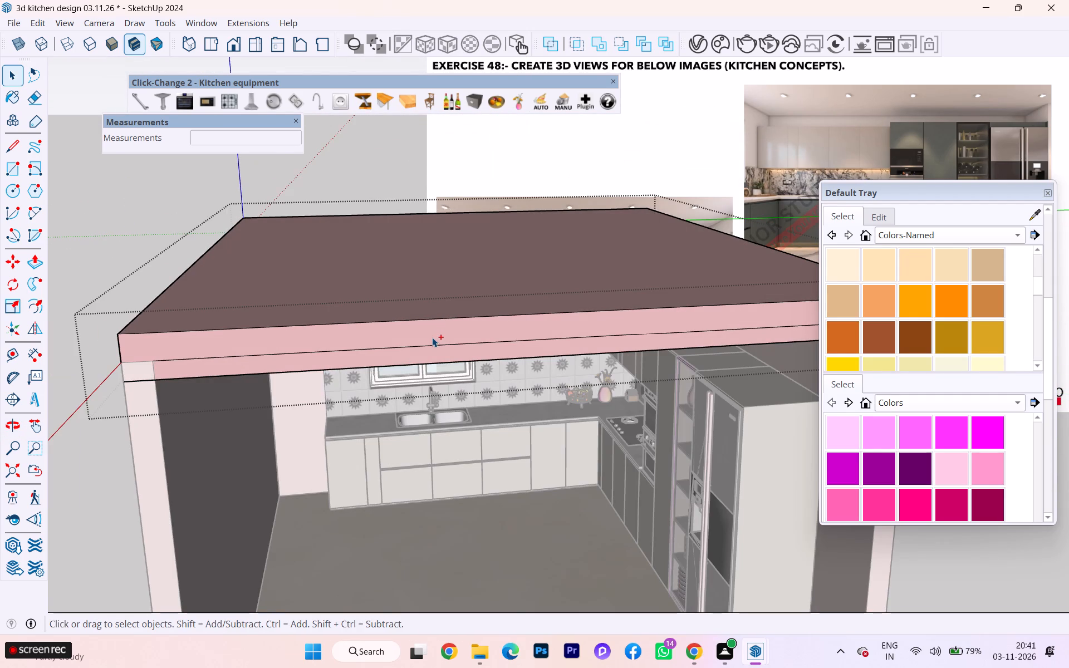
{"action": "key", "text": "ctrl+z"}
{"action": "key", "text": "ctrl+z"}
{"action": "key", "text": "ctrl+z"}
{"action": "key", "text": "ctrl+z"}
{"action": "key", "text": "ctrl+z"}
{"action": "key", "text": "ctrl+z"}
{"action": "scroll", "coordinate": [411, 343], "scroll_direction": "down", "scroll_amount": 1}
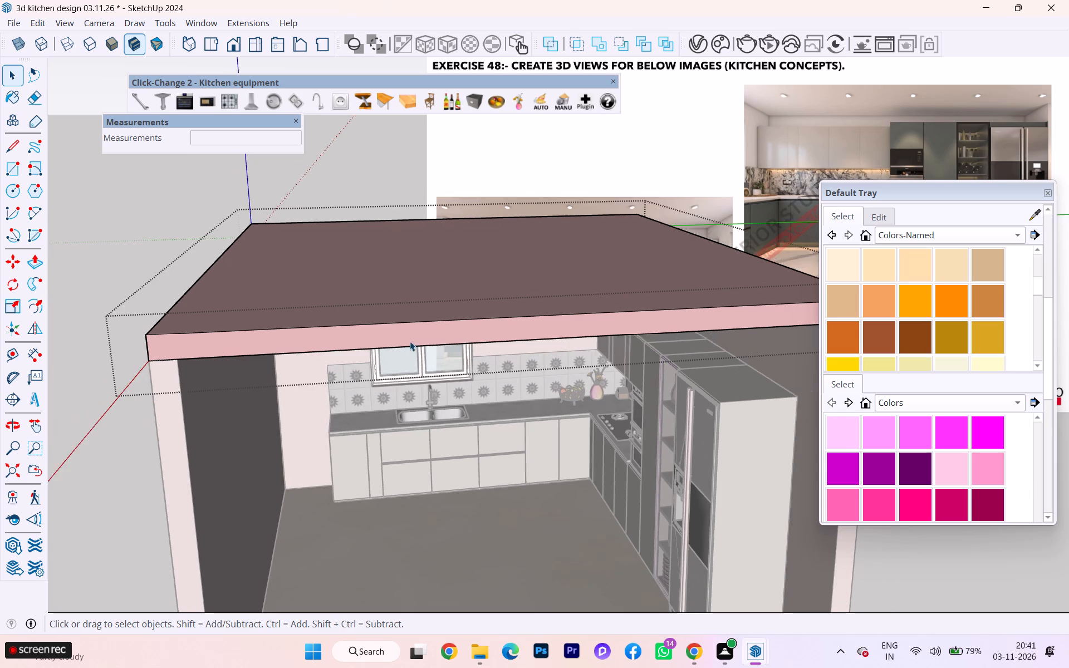
{"action": "middle_click_drag", "start_coordinate": [411, 327], "coordinate": [411, 231]}
{"action": "left_click", "coordinate": [129, 252]}
Draw a rectangle about 17' by 14' across the underside of the roof slab, between opposite inner corners of the walls.
{"action": "scroll", "coordinate": [325, 266], "scroll_direction": "down", "scroll_amount": 1}
{"action": "middle_click_drag", "start_coordinate": [341, 268], "coordinate": [339, 265]}
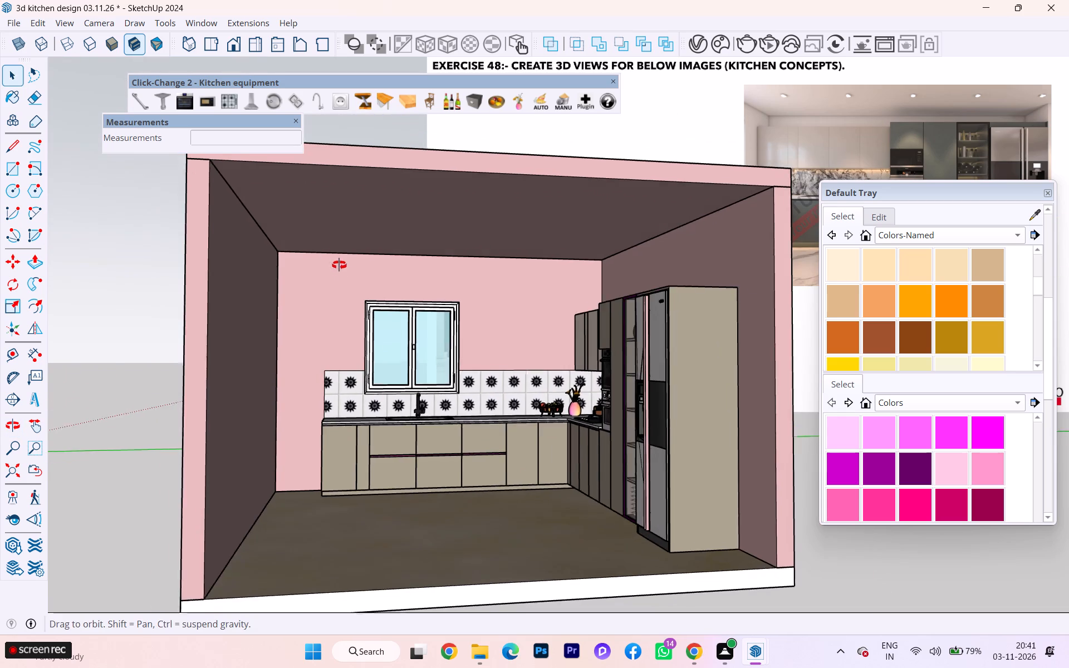
{"action": "middle_click_drag", "start_coordinate": [339, 265], "coordinate": [328, 233]}
{"action": "scroll", "coordinate": [311, 258], "scroll_direction": "down", "scroll_amount": 1}
{"action": "scroll", "coordinate": [310, 262], "scroll_direction": "up", "scroll_amount": 2}
{"action": "scroll", "coordinate": [310, 263], "scroll_direction": "down", "scroll_amount": 2}
{"action": "scroll", "coordinate": [308, 267], "scroll_direction": "up", "scroll_amount": 1}
{"action": "scroll", "coordinate": [308, 269], "scroll_direction": "down", "scroll_amount": 1}
{"action": "middle_click_drag", "start_coordinate": [308, 275], "coordinate": [331, 238]}
{"action": "scroll", "coordinate": [317, 317], "scroll_direction": "down", "scroll_amount": 3}
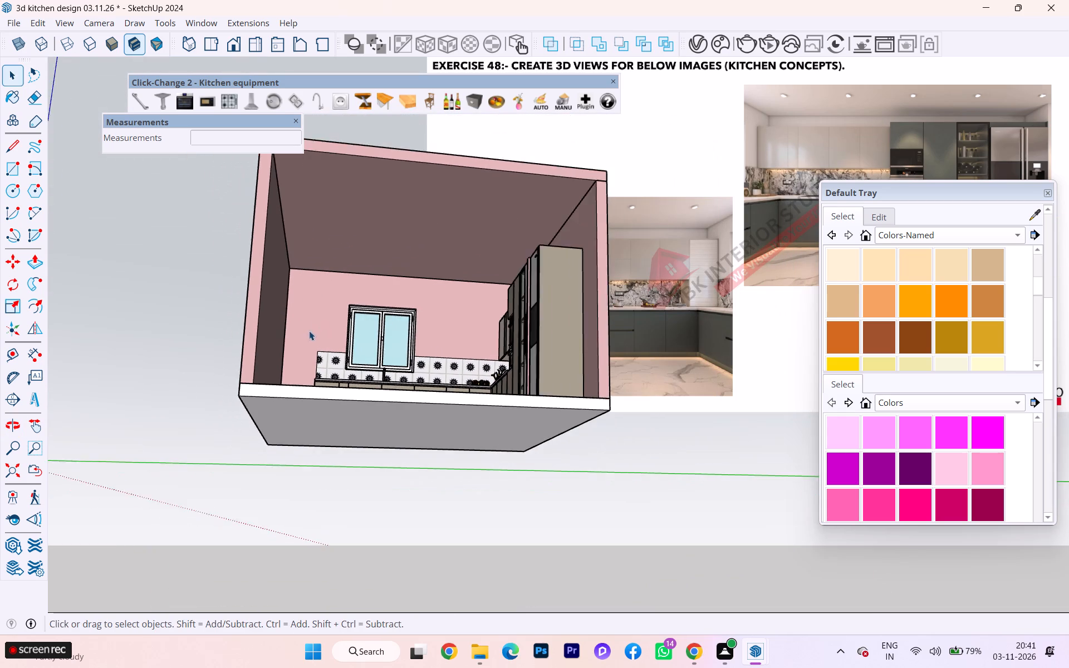
{"action": "key", "text": "r"}
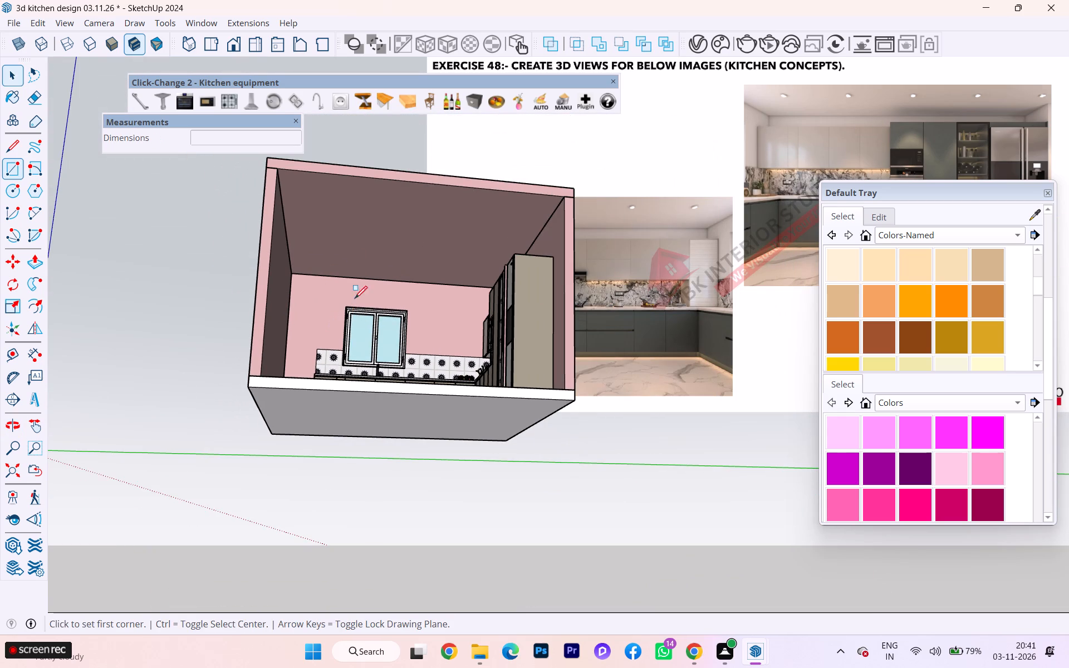
{"action": "scroll", "coordinate": [305, 187], "scroll_direction": "up", "scroll_amount": 6}
{"action": "scroll", "coordinate": [298, 172], "scroll_direction": "down", "scroll_amount": 3}
{"action": "scroll", "coordinate": [298, 172], "scroll_direction": "up", "scroll_amount": 2}
{"action": "scroll", "coordinate": [639, 345], "scroll_direction": "up", "scroll_amount": 3}
{"action": "left_click", "coordinate": [606, 348]}
{"action": "scroll", "coordinate": [433, 296], "scroll_direction": "down", "scroll_amount": 8}
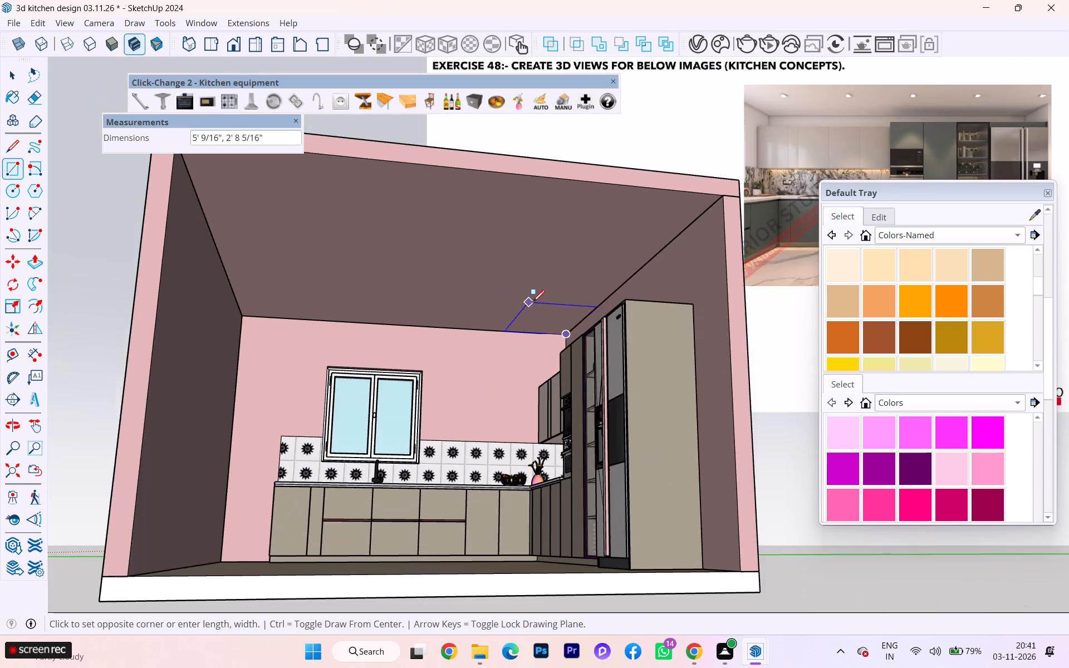
{"action": "scroll", "coordinate": [532, 302], "scroll_direction": "down", "scroll_amount": 4}
{"action": "scroll", "coordinate": [532, 301], "scroll_direction": "up", "scroll_amount": 3}
{"action": "scroll", "coordinate": [532, 301], "scroll_direction": "down", "scroll_amount": 3}
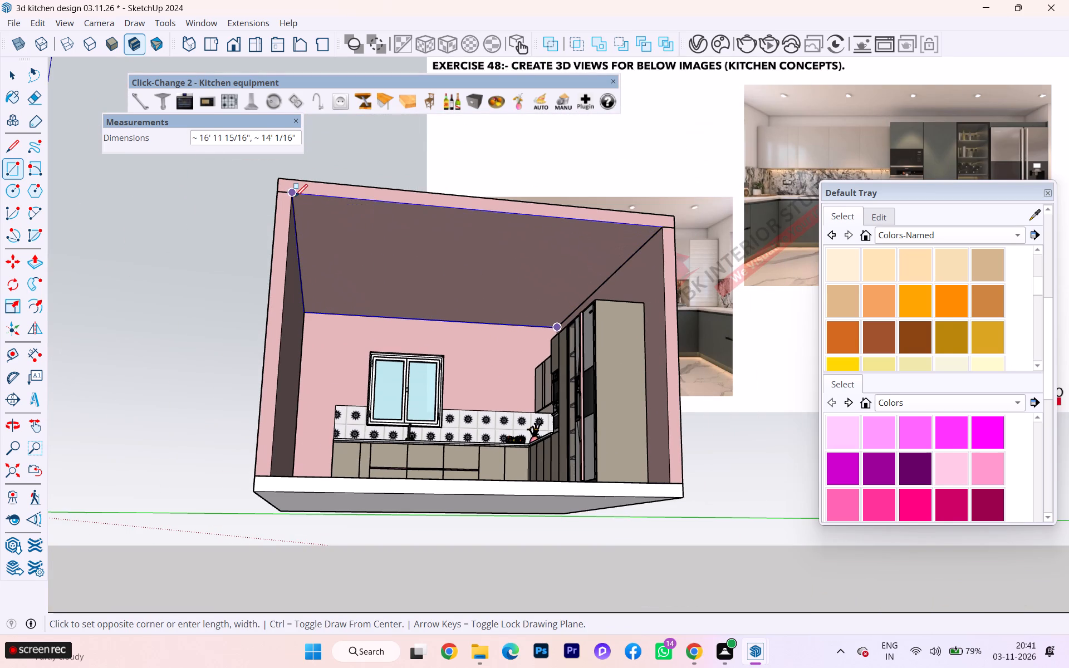
{"action": "left_click", "coordinate": [294, 196]}
{"action": "scroll", "coordinate": [411, 250], "scroll_direction": "down", "scroll_amount": 1}
{"action": "middle_click_drag", "start_coordinate": [402, 253], "coordinate": [373, 271]}
{"action": "key", "text": "space"}
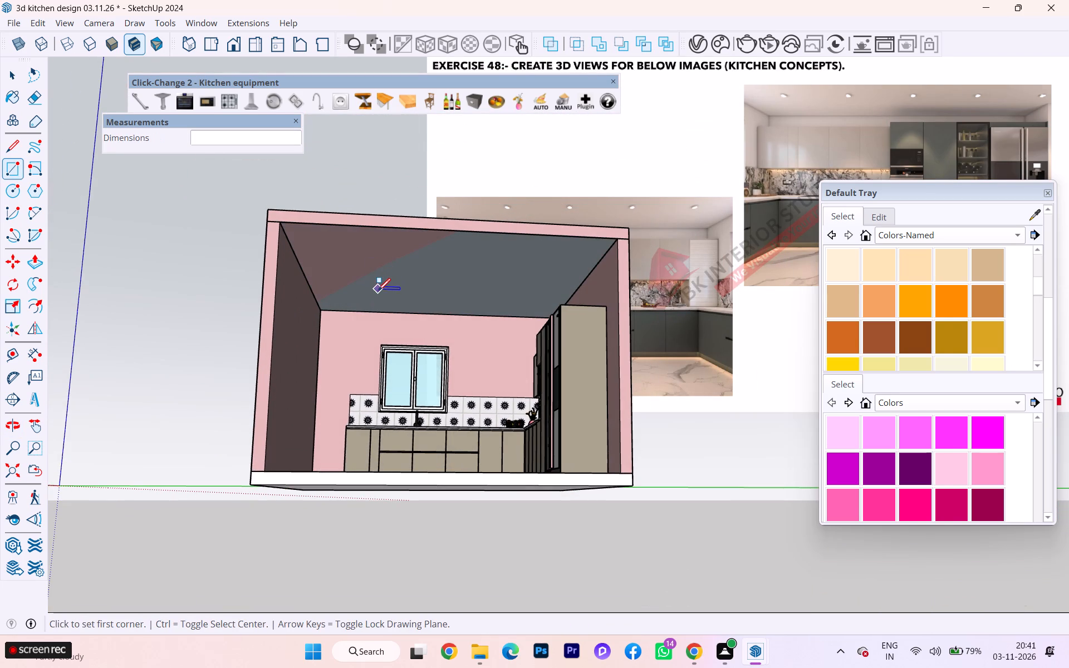
Push/Pull the new ceiling rectangle down 4".
{"action": "key", "text": "p"}
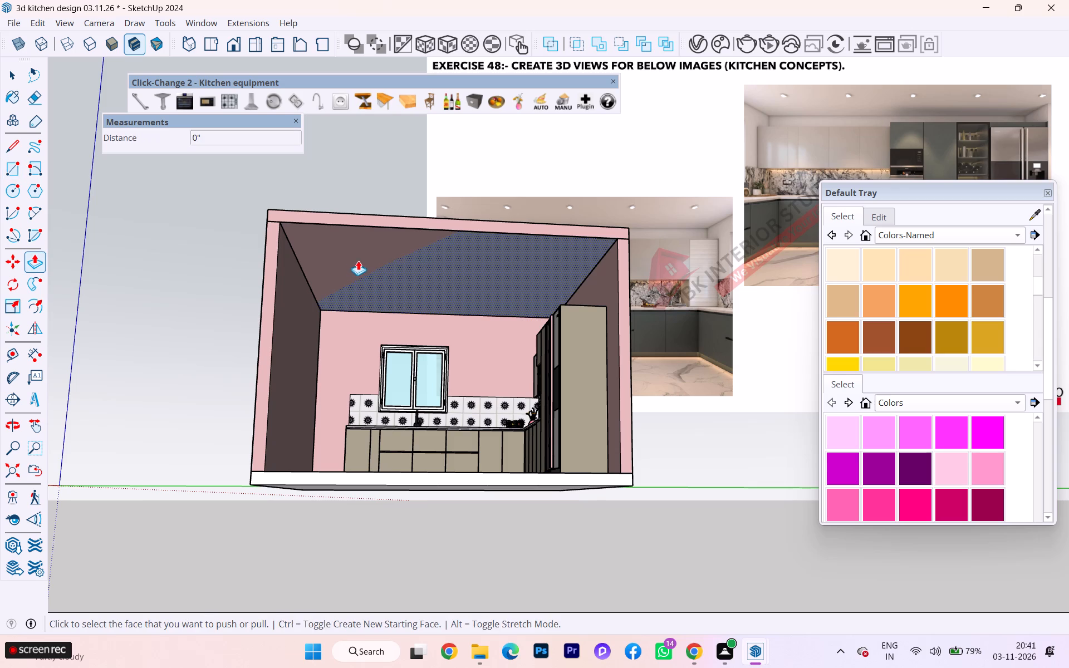
{"action": "left_click", "coordinate": [357, 259]}
{"action": "scroll", "coordinate": [366, 273], "scroll_direction": "up", "scroll_amount": 2}
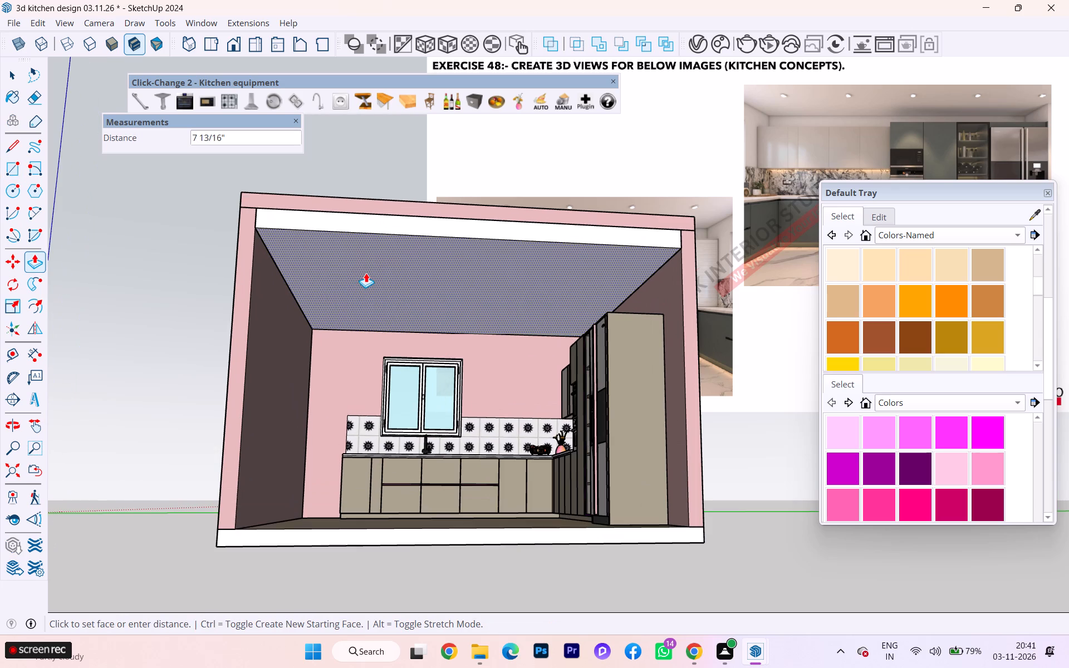
{"action": "key", "text": "4"}
{"action": "key", "text": "Return"}
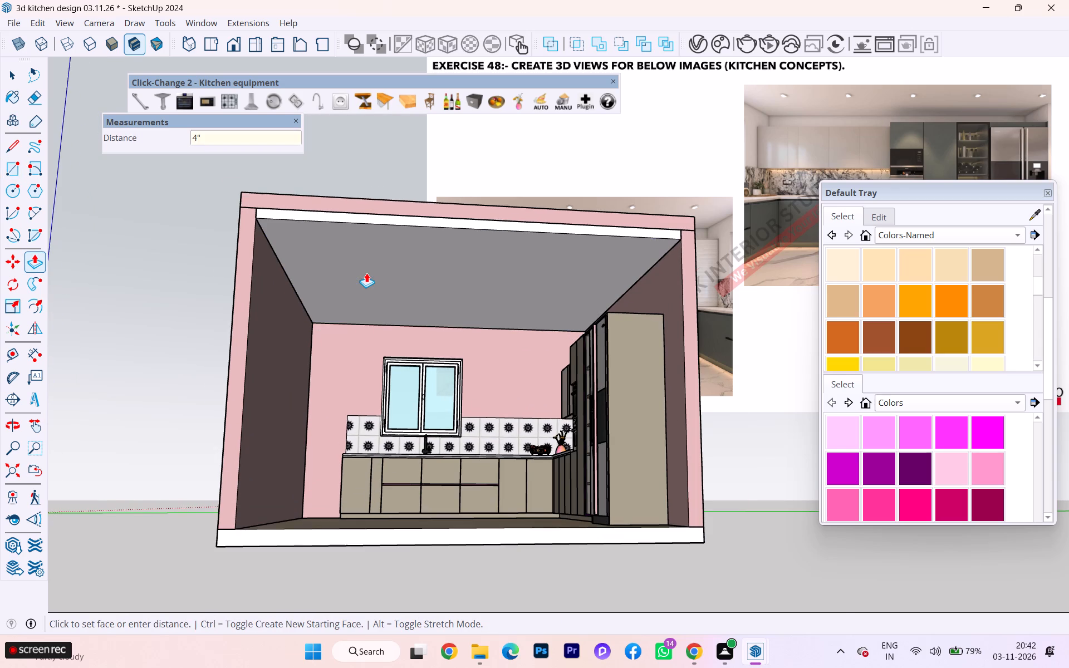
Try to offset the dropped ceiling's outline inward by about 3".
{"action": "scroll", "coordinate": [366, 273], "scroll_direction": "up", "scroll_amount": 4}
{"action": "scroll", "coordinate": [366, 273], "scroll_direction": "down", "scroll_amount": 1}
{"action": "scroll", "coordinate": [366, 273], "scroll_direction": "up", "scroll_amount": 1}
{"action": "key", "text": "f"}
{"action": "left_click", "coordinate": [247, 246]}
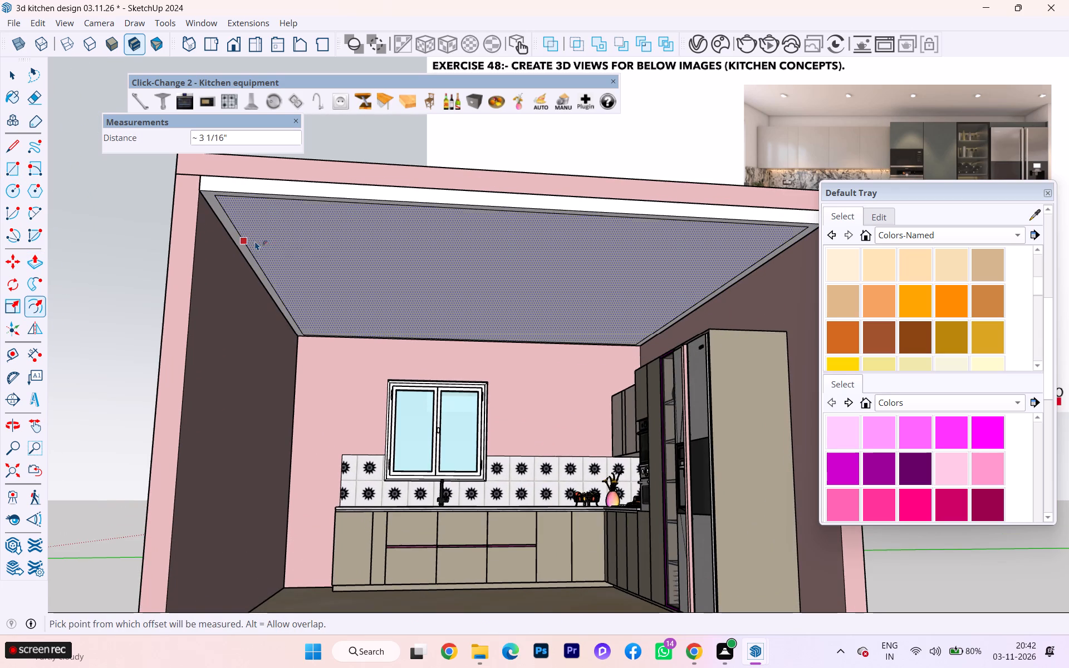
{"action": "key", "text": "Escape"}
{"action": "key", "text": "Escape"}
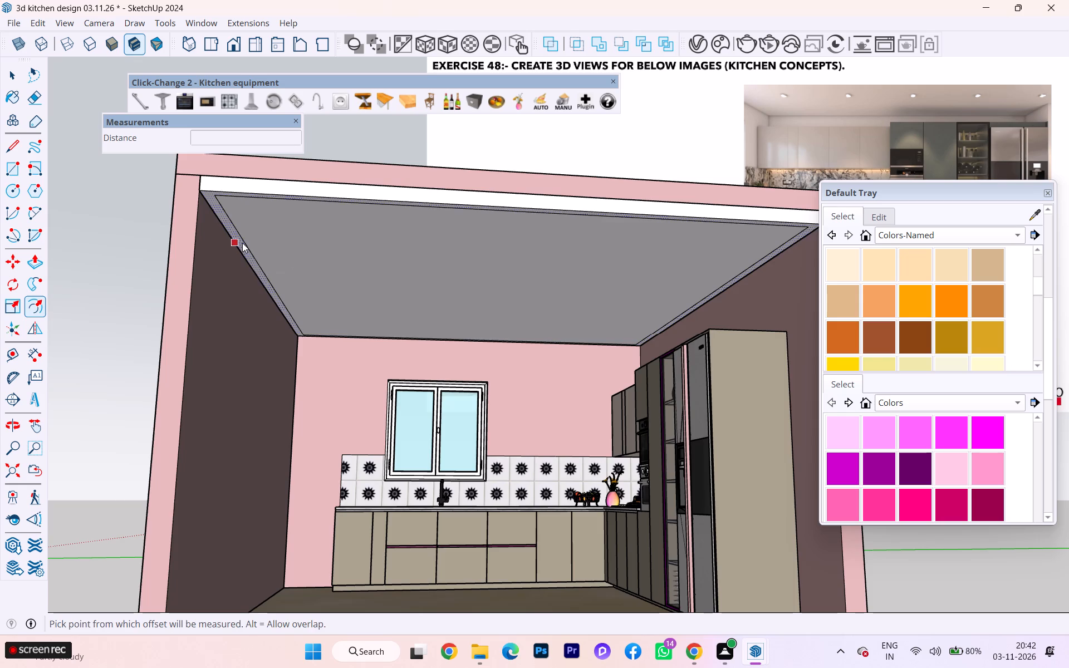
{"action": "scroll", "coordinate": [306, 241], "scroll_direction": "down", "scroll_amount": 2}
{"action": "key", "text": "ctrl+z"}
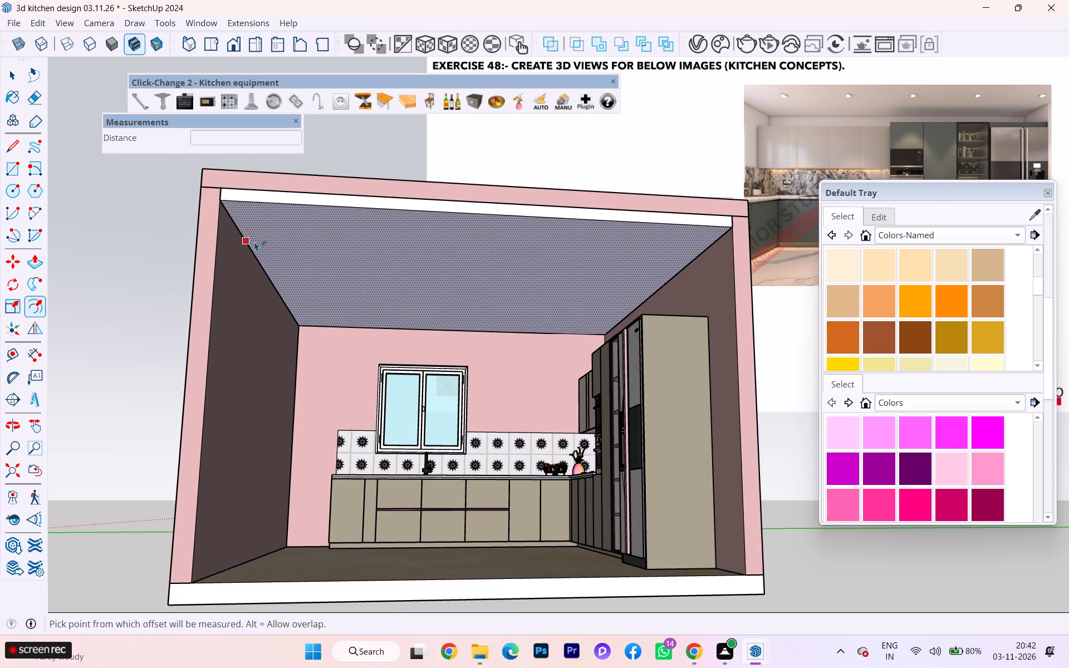
Offset the dropped ceiling's outline inward by 2'.
{"action": "left_click", "coordinate": [253, 242]}
{"action": "scroll", "coordinate": [307, 242], "scroll_direction": "down", "scroll_amount": 2}
{"action": "middle_click_drag", "start_coordinate": [308, 242], "coordinate": [321, 158]}
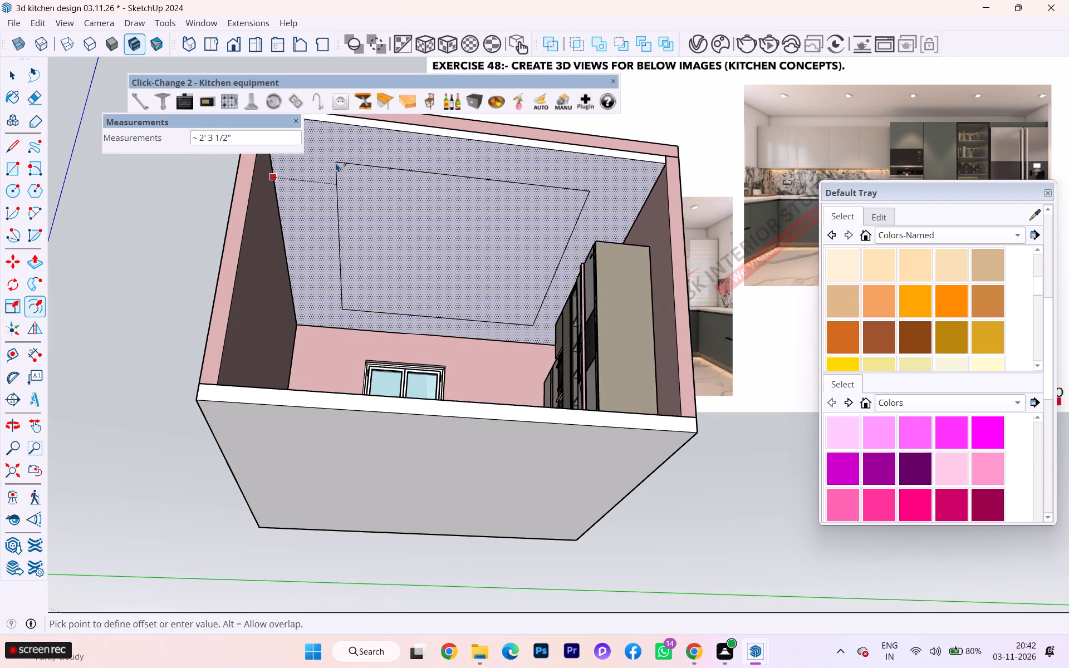
{"action": "type", "text": "2'"}
{"action": "key", "text": "Return"}
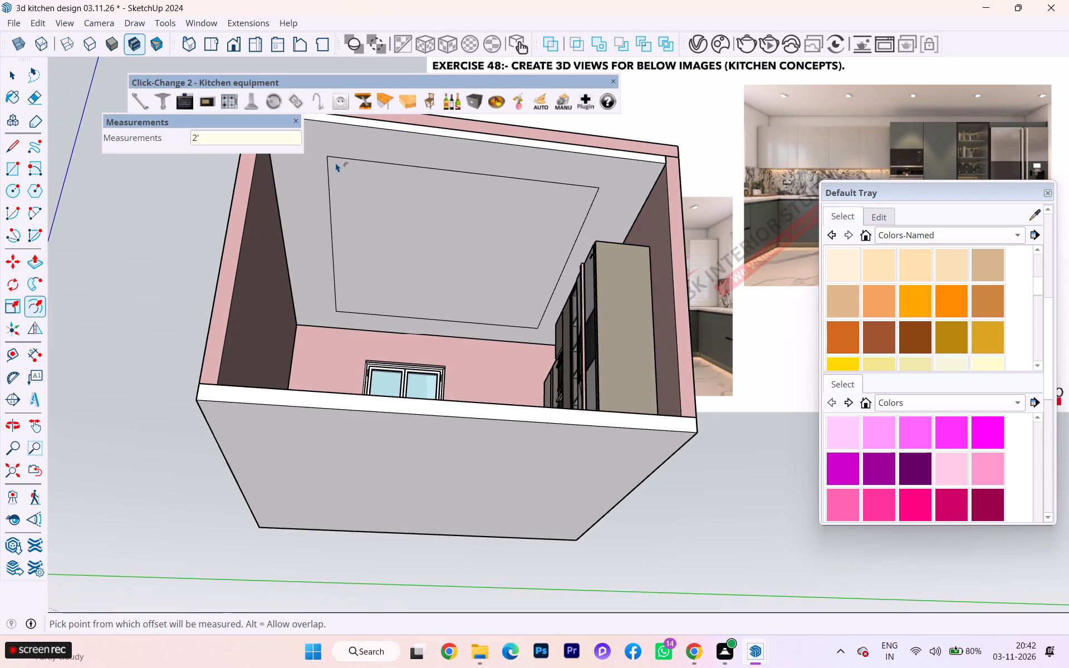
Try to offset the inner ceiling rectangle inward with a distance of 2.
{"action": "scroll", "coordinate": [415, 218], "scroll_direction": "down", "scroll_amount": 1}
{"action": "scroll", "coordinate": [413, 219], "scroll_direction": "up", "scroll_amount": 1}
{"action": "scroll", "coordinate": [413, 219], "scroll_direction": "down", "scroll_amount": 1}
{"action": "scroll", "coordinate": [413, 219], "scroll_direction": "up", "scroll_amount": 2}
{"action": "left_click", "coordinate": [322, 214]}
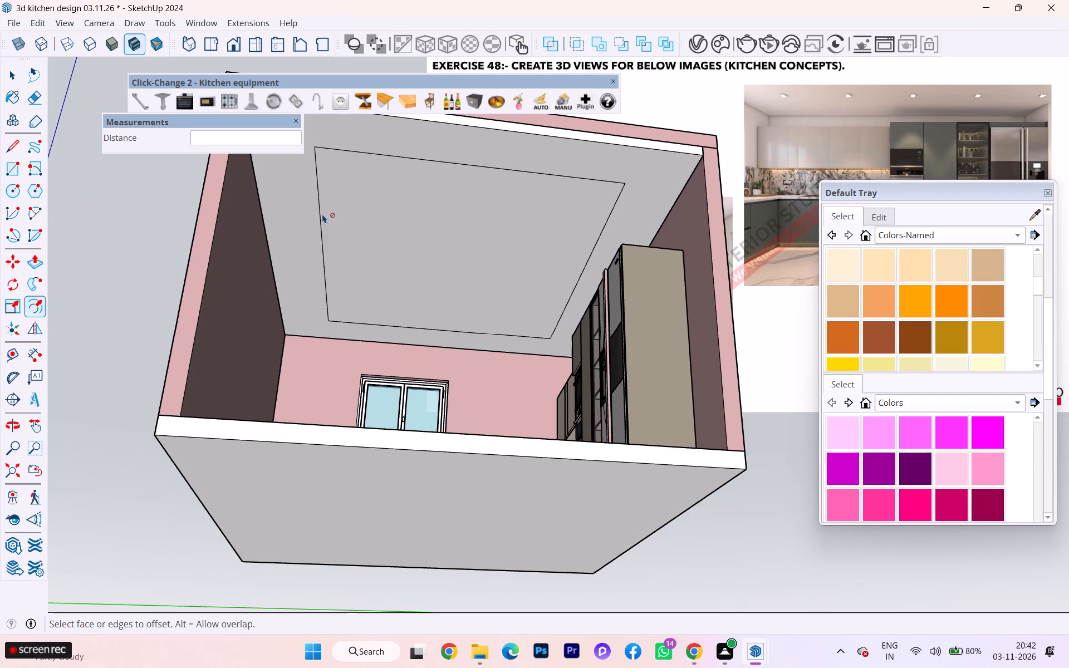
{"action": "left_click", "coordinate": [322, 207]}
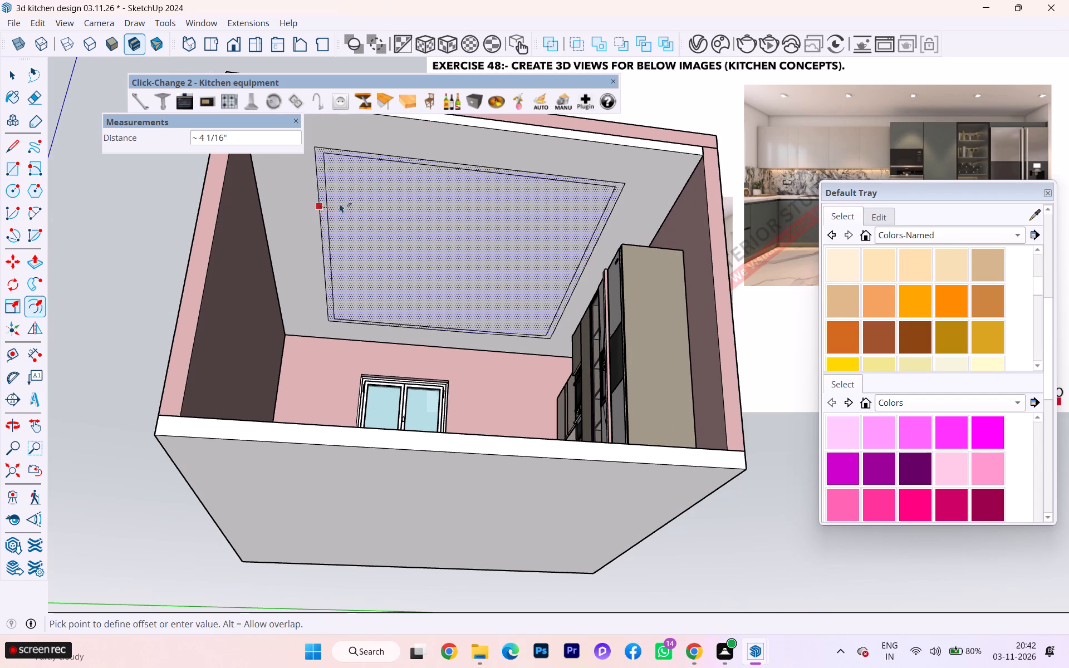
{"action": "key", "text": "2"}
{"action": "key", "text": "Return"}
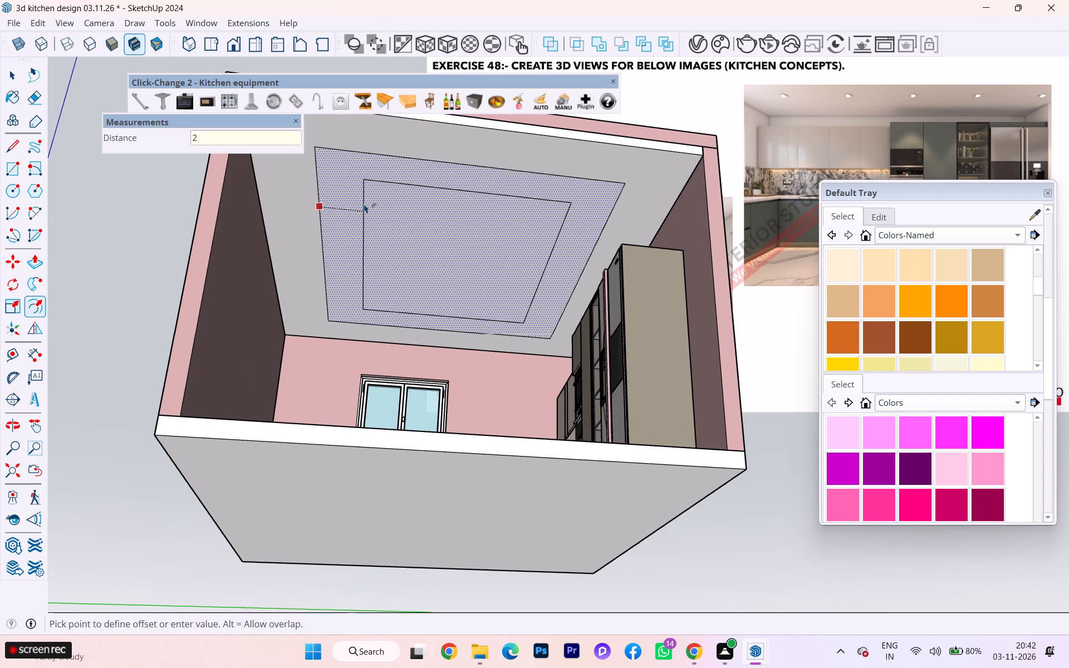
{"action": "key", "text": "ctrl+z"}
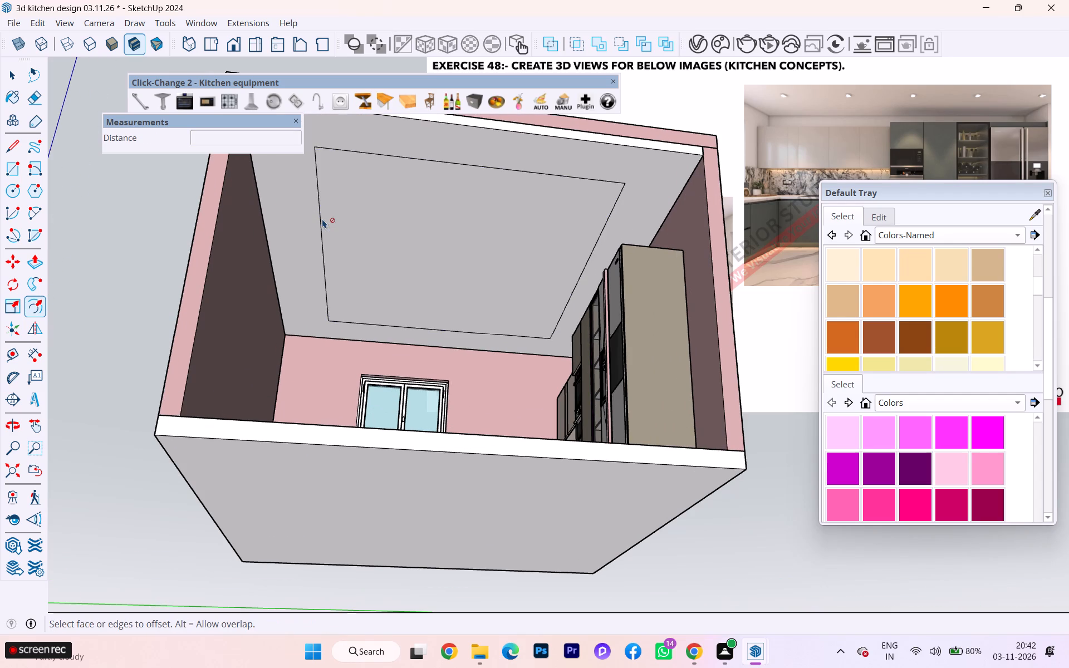
Offset the inner ceiling rectangle inward by 2' to outline a centre panel.
{"action": "left_click", "coordinate": [322, 219]}
{"action": "left_click", "coordinate": [323, 220]}
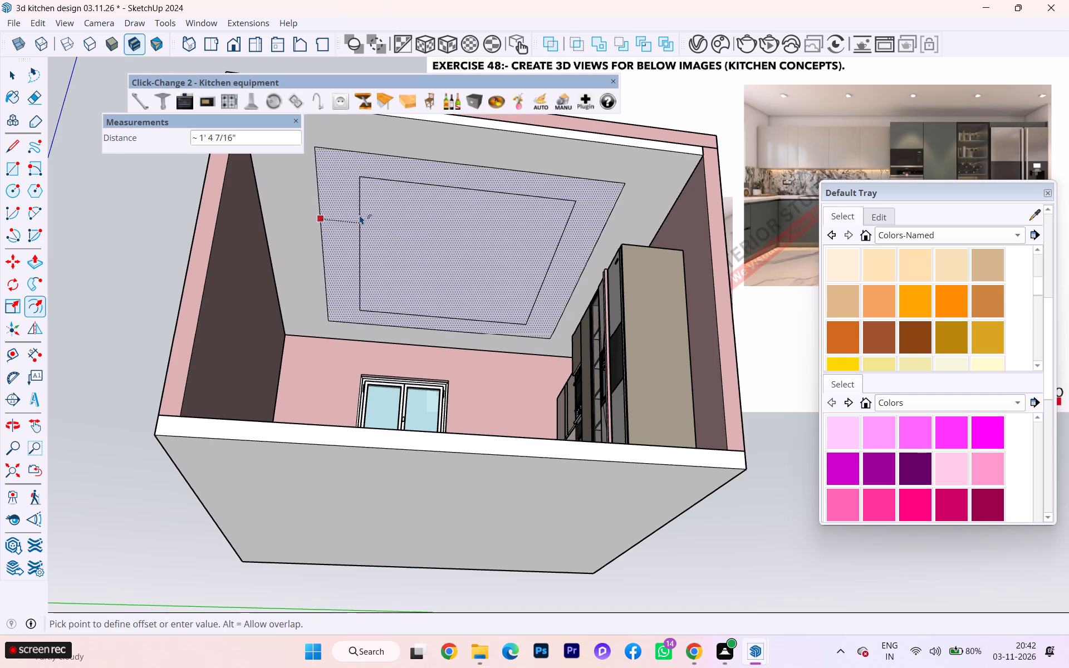
{"action": "type", "text": "2'"}
{"action": "key", "text": "Return"}
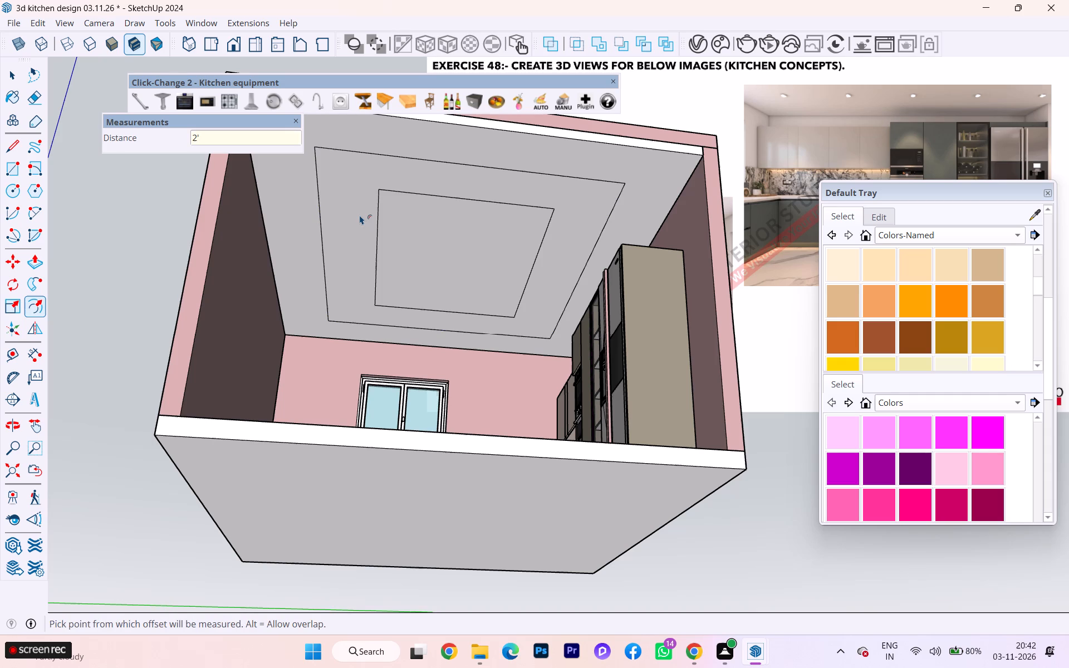
Push/Pull the outer ceiling border down 4".
{"action": "key", "text": "p"}
{"action": "left_click", "coordinate": [287, 186]}
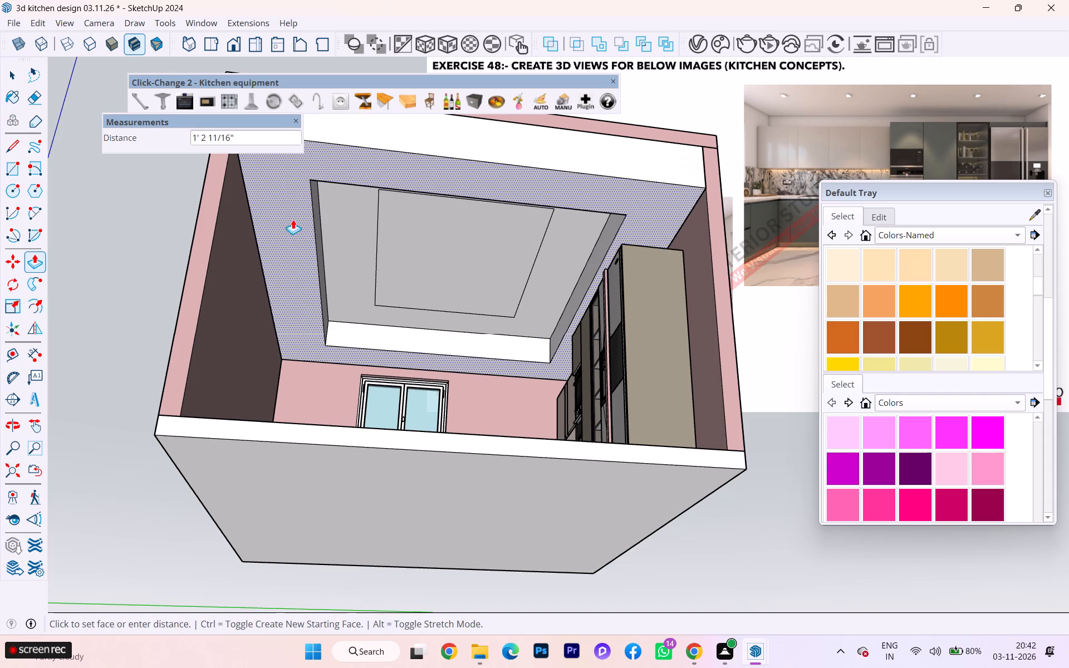
{"action": "key", "text": "4"}
{"action": "key", "text": "Return"}
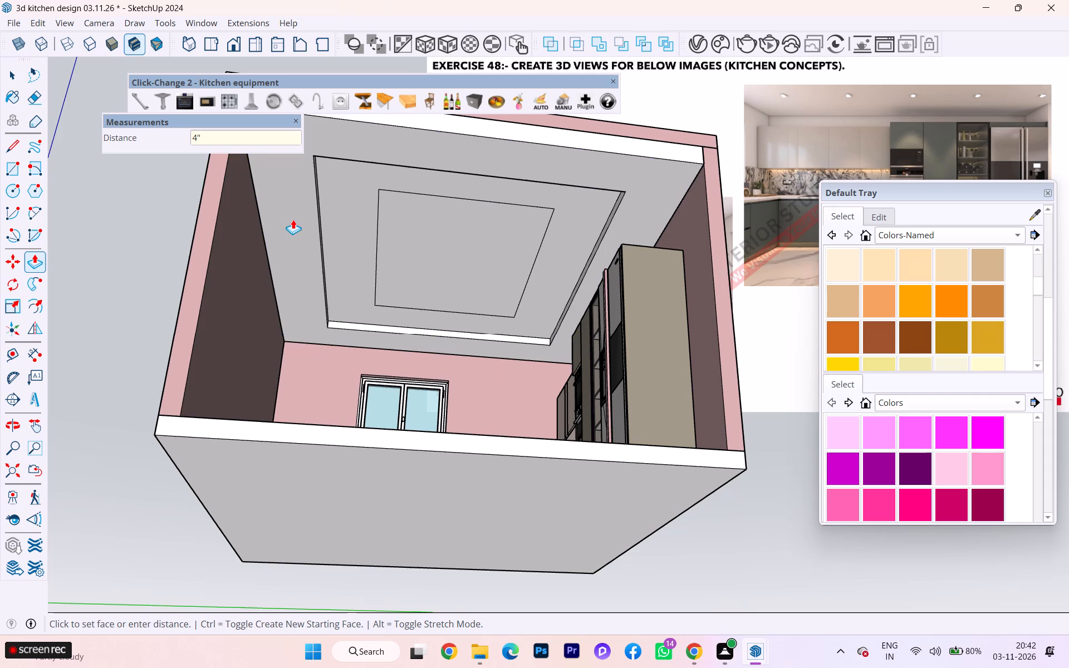
Push/Pull the ceiling's centre panel down level with the lowered outer border.
{"action": "left_click", "coordinate": [420, 228]}
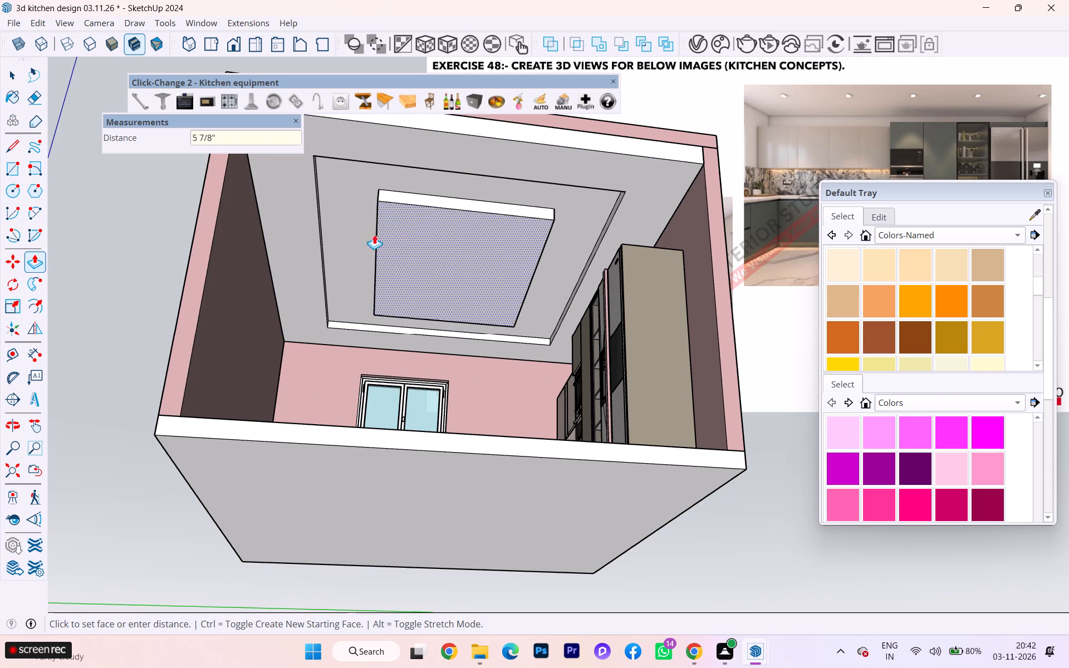
{"action": "left_click", "coordinate": [303, 225]}
{"action": "scroll", "coordinate": [409, 235], "scroll_direction": "down", "scroll_amount": 2}
{"action": "middle_click_drag", "start_coordinate": [274, 244], "coordinate": [205, 264]}
{"action": "left_click", "coordinate": [5, 69]}
{"action": "left_click", "coordinate": [81, 151]}
Undo the last two Push/Pull operations on the ceiling's outer border and centre panel.
{"action": "scroll", "coordinate": [351, 193], "scroll_direction": "up", "scroll_amount": 8}
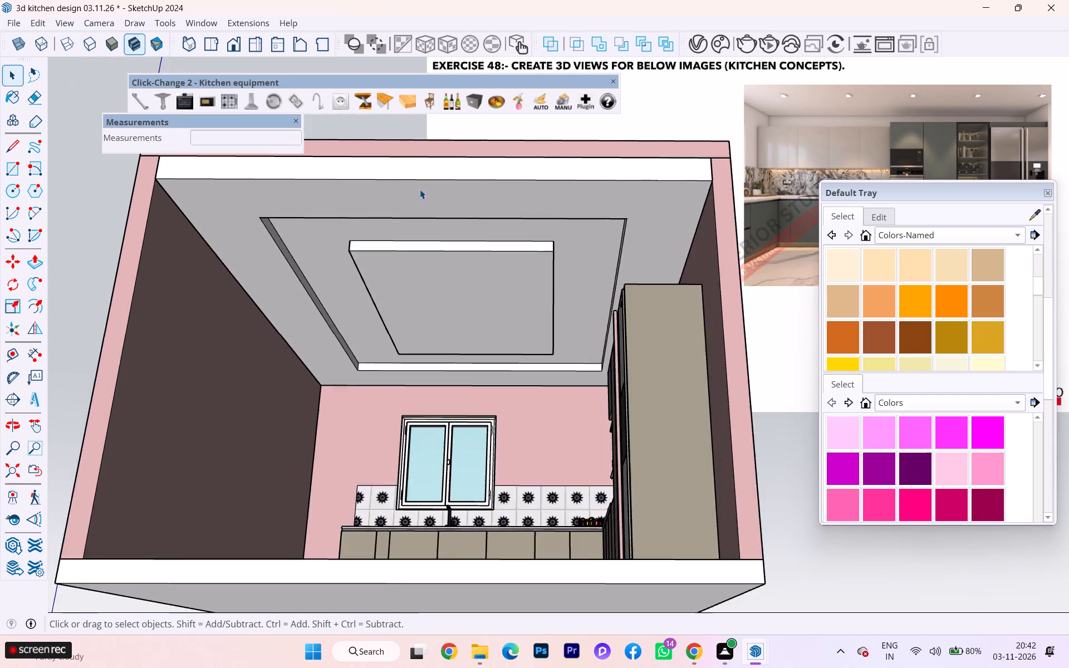
{"action": "scroll", "coordinate": [626, 187], "scroll_direction": "up", "scroll_amount": 3}
{"action": "scroll", "coordinate": [753, 186], "scroll_direction": "down", "scroll_amount": 2}
{"action": "middle_click_drag", "start_coordinate": [716, 230], "coordinate": [716, 332]}
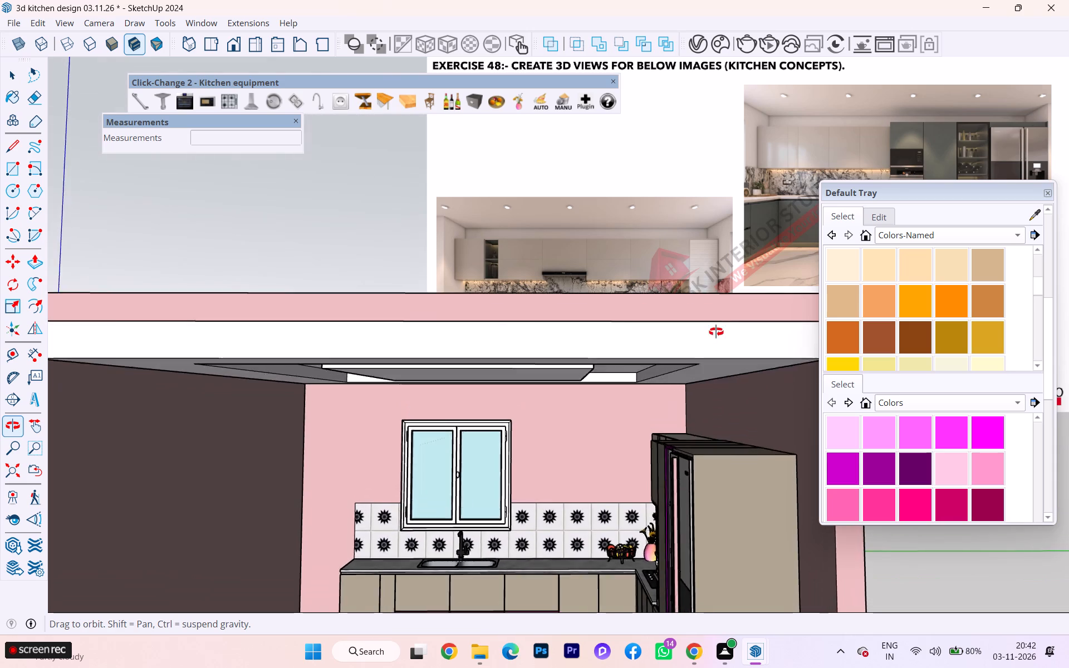
{"action": "middle_click_drag", "start_coordinate": [716, 332], "coordinate": [752, 279]}
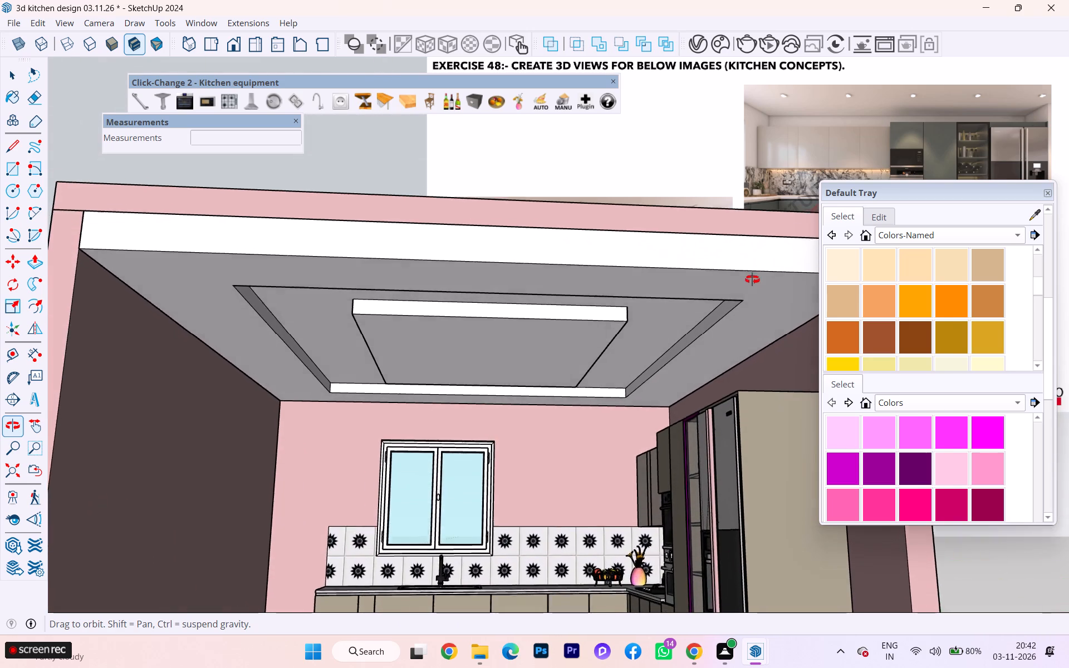
{"action": "middle_click_drag", "start_coordinate": [752, 279], "coordinate": [749, 256]}
{"action": "left_click", "coordinate": [222, 228]}
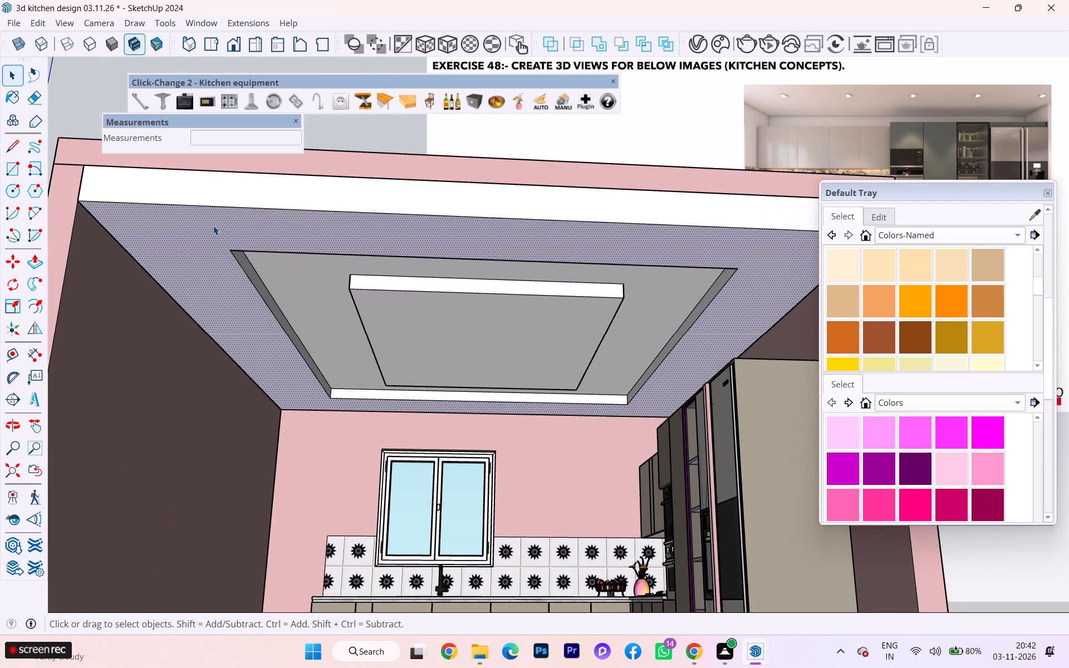
{"action": "key", "text": "ctrl+z"}
{"action": "key", "text": "ctrl+z"}
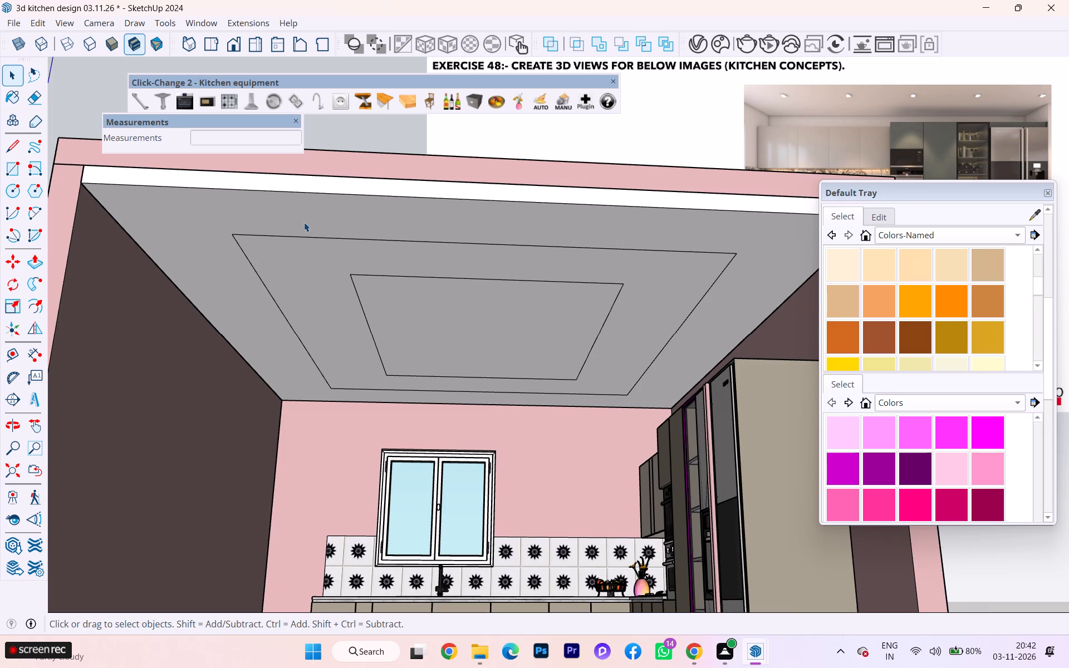
Push/Pull the ceiling ring between the two offset rectangles up 3" to recess it around the centre panel.
{"action": "scroll", "coordinate": [304, 222], "scroll_direction": "up", "scroll_amount": 2}
{"action": "scroll", "coordinate": [305, 232], "scroll_direction": "down", "scroll_amount": 1}
{"action": "scroll", "coordinate": [305, 233], "scroll_direction": "up", "scroll_amount": 1}
{"action": "scroll", "coordinate": [303, 233], "scroll_direction": "down", "scroll_amount": 1}
{"action": "left_click", "coordinate": [295, 288]}
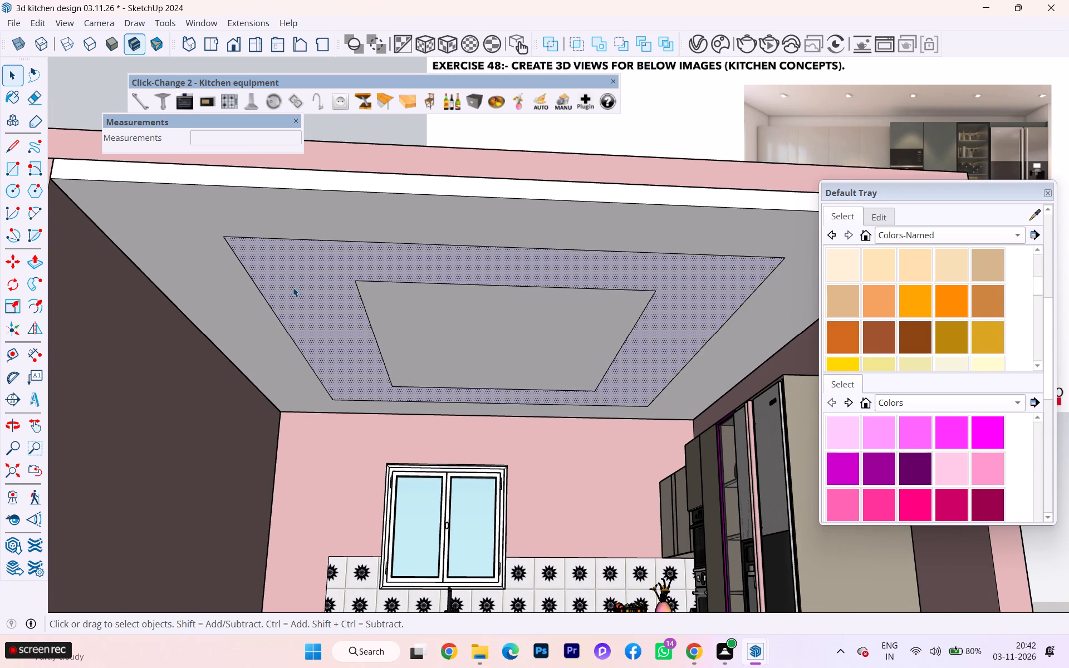
{"action": "key", "text": "p"}
{"action": "left_click", "coordinate": [293, 287]}
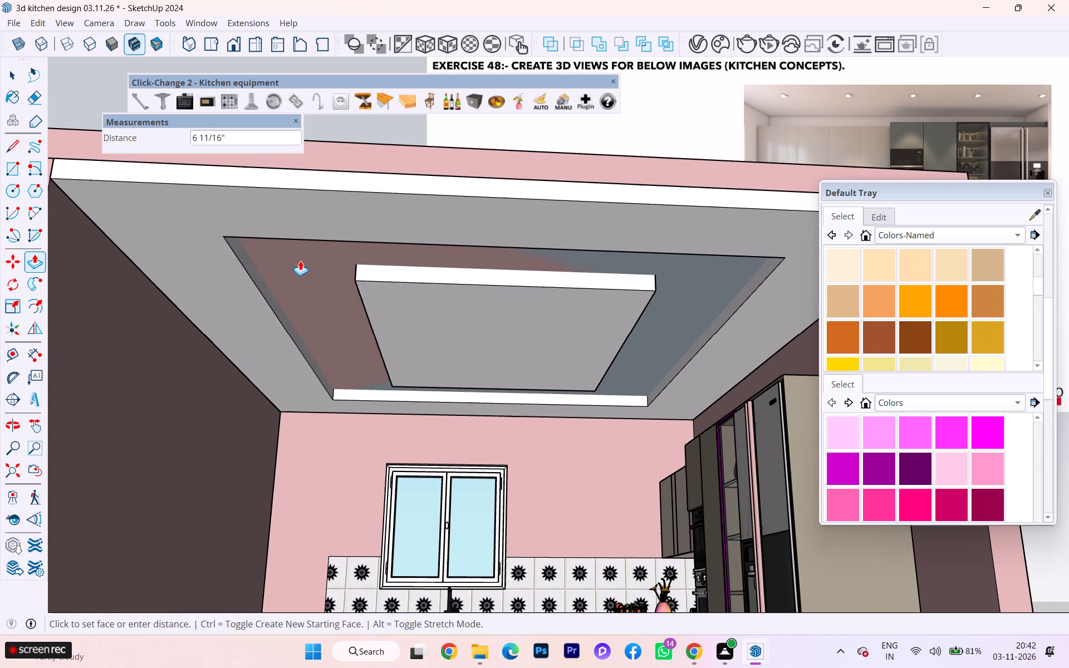
{"action": "key", "text": "3"}
{"action": "key", "text": "Return"}
Examine the stepped ceiling's recess and centre panel from several angles.
{"action": "scroll", "coordinate": [327, 278], "scroll_direction": "down", "scroll_amount": 1}
{"action": "middle_click_drag", "start_coordinate": [363, 267], "coordinate": [371, 250]}
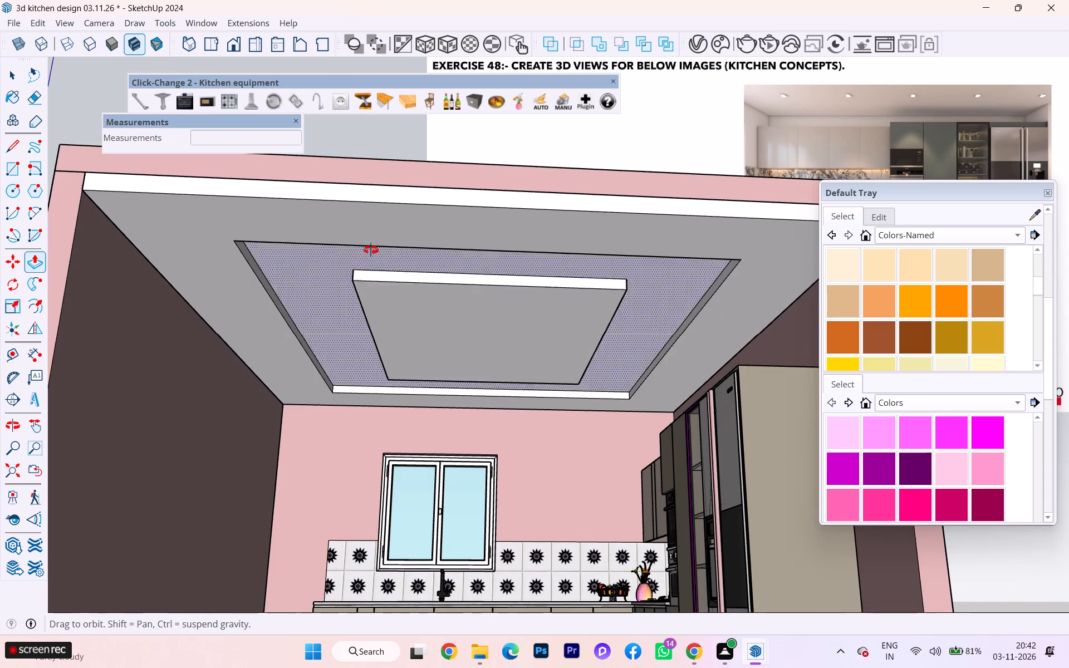
{"action": "middle_click_drag", "start_coordinate": [371, 250], "coordinate": [193, 298]}
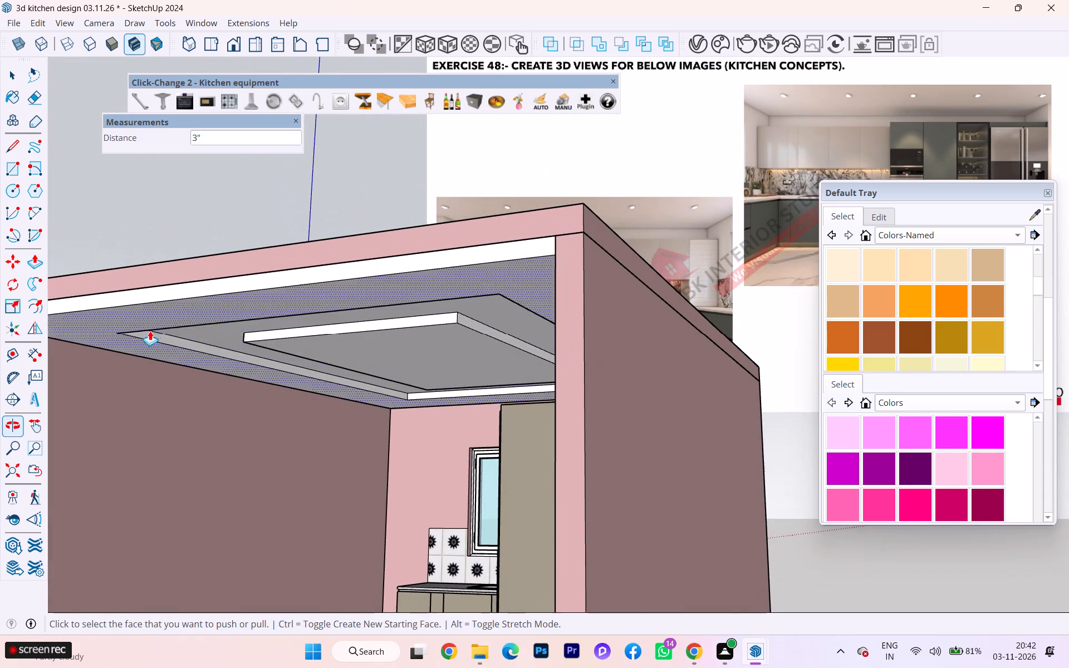
{"action": "scroll", "coordinate": [148, 342], "scroll_direction": "up", "scroll_amount": 1}
{"action": "scroll", "coordinate": [235, 282], "scroll_direction": "up", "scroll_amount": 3}
{"action": "scroll", "coordinate": [230, 330], "scroll_direction": "up", "scroll_amount": 2}
{"action": "scroll", "coordinate": [230, 330], "scroll_direction": "down", "scroll_amount": 1}
{"action": "scroll", "coordinate": [230, 330], "scroll_direction": "up", "scroll_amount": 2}
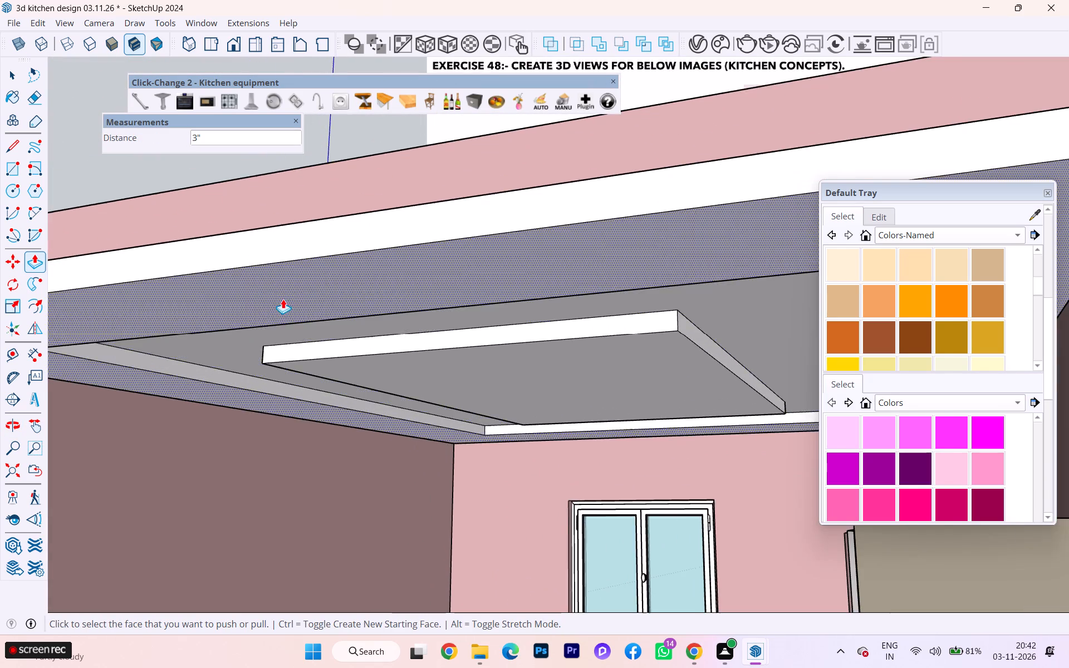
{"action": "middle_click_drag", "start_coordinate": [289, 294], "coordinate": [432, 185]}
{"action": "left_click", "coordinate": [17, 73]}
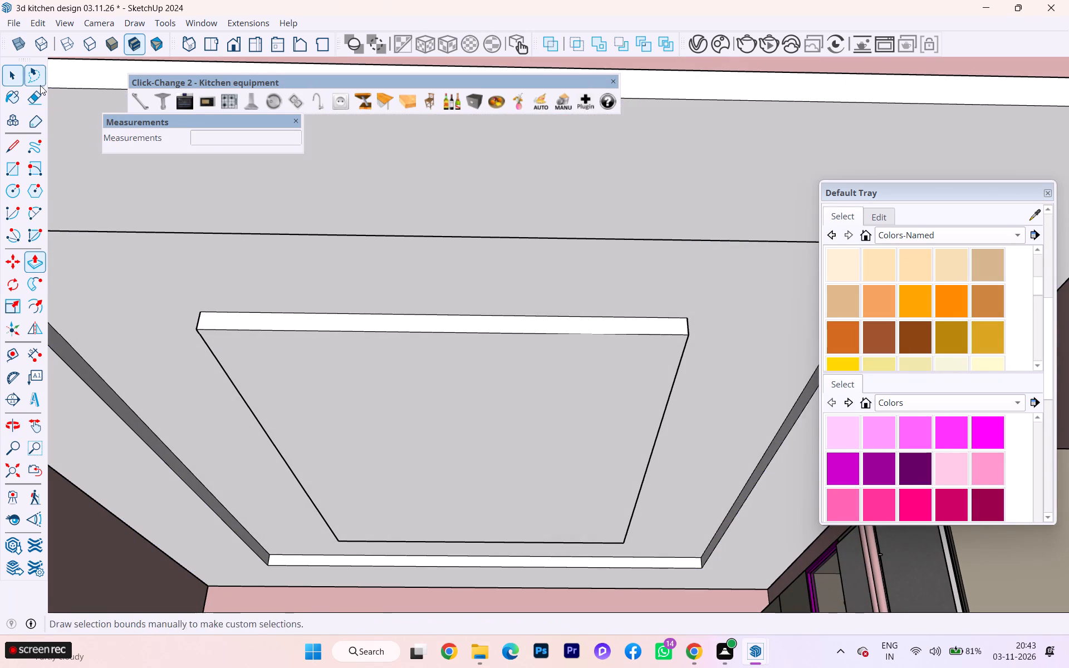
{"action": "scroll", "coordinate": [207, 172], "scroll_direction": "down", "scroll_amount": 2}
{"action": "scroll", "coordinate": [305, 234], "scroll_direction": "down", "scroll_amount": 4}
{"action": "scroll", "coordinate": [376, 272], "scroll_direction": "up", "scroll_amount": 3}
{"action": "scroll", "coordinate": [376, 272], "scroll_direction": "down", "scroll_amount": 2}
{"action": "scroll", "coordinate": [413, 303], "scroll_direction": "down", "scroll_amount": 2}
{"action": "middle_click_drag", "start_coordinate": [389, 314], "coordinate": [410, 423]}
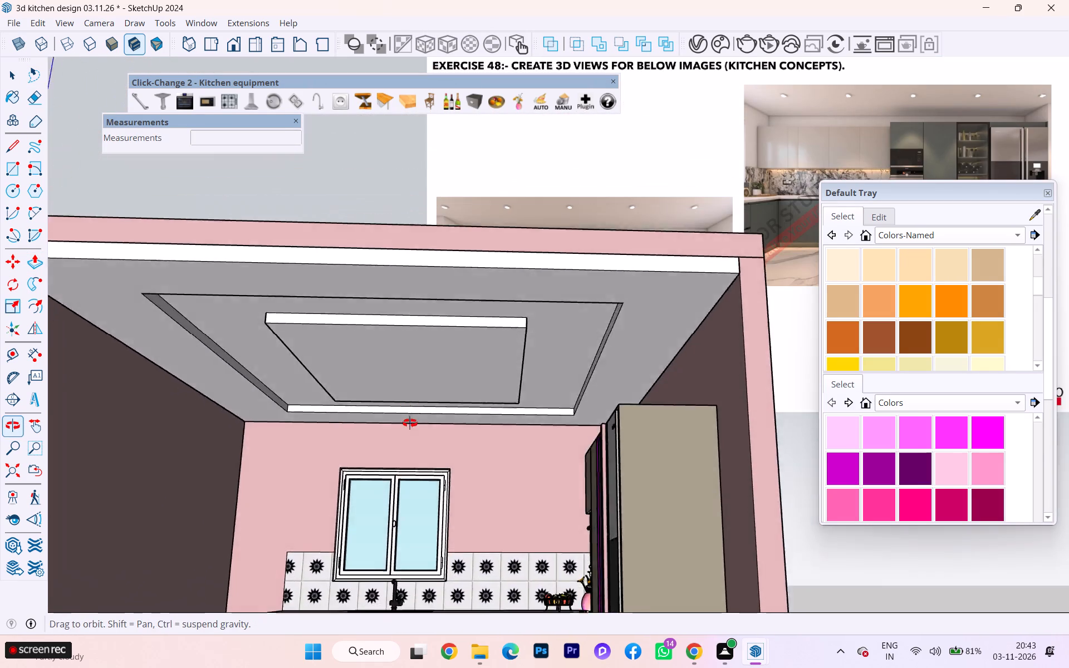
{"action": "middle_click_drag", "start_coordinate": [410, 423], "coordinate": [411, 461]}
{"action": "left_click", "coordinate": [670, 307]}
{"action": "right_click", "coordinate": [673, 304]}
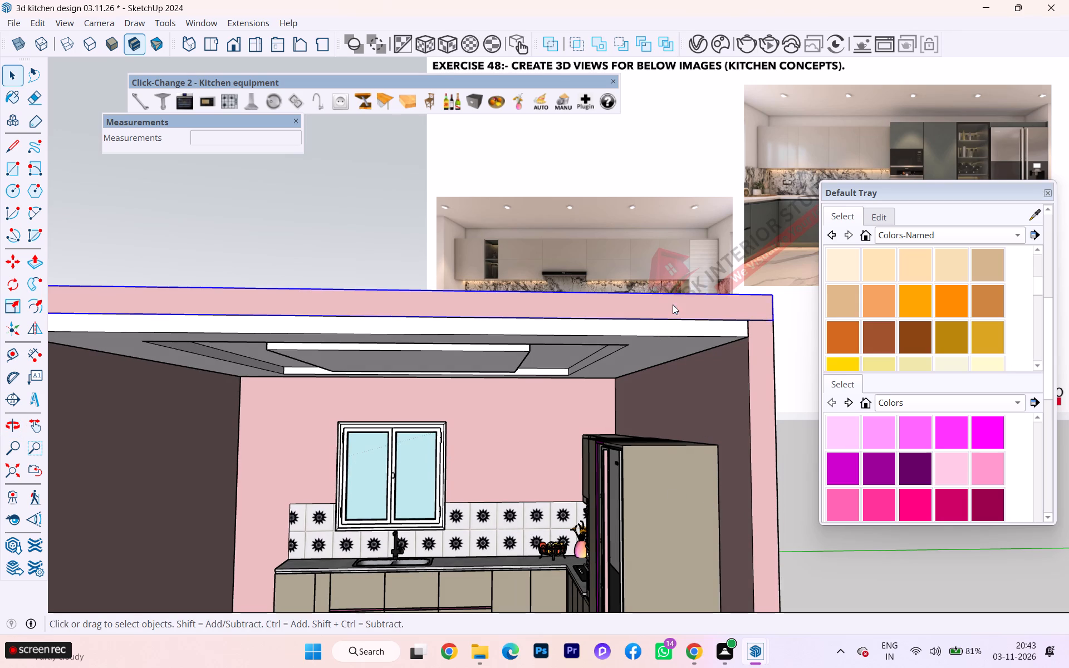
{"action": "left_click", "coordinate": [743, 45]}
Select the whole ceiling slab with its connected faces and edges and make it a group.
{"action": "scroll", "coordinate": [656, 264], "scroll_direction": "down", "scroll_amount": 2}
{"action": "middle_click_drag", "start_coordinate": [645, 297], "coordinate": [688, 561]}
{"action": "double_click", "coordinate": [577, 473]}
{"action": "middle_click_drag", "start_coordinate": [552, 439], "coordinate": [499, 304]}
{"action": "scroll", "coordinate": [532, 402], "scroll_direction": "down", "scroll_amount": 1}
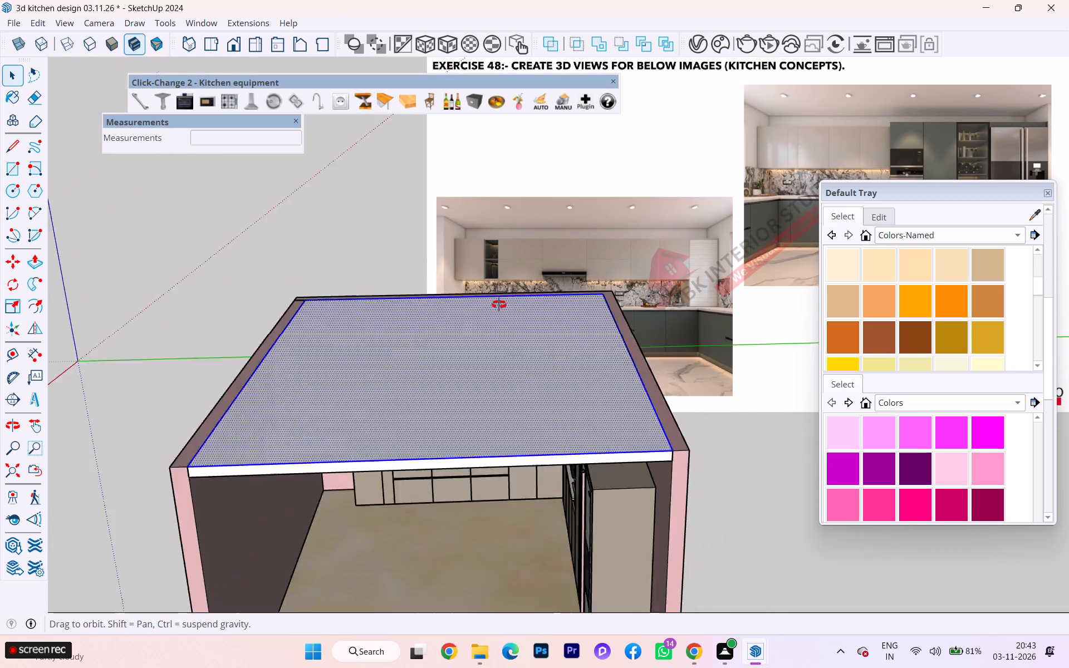
{"action": "middle_click_drag", "start_coordinate": [499, 304], "coordinate": [483, 259]}
{"action": "triple_click", "coordinate": [433, 306]}
{"action": "left_click", "coordinate": [431, 307]}
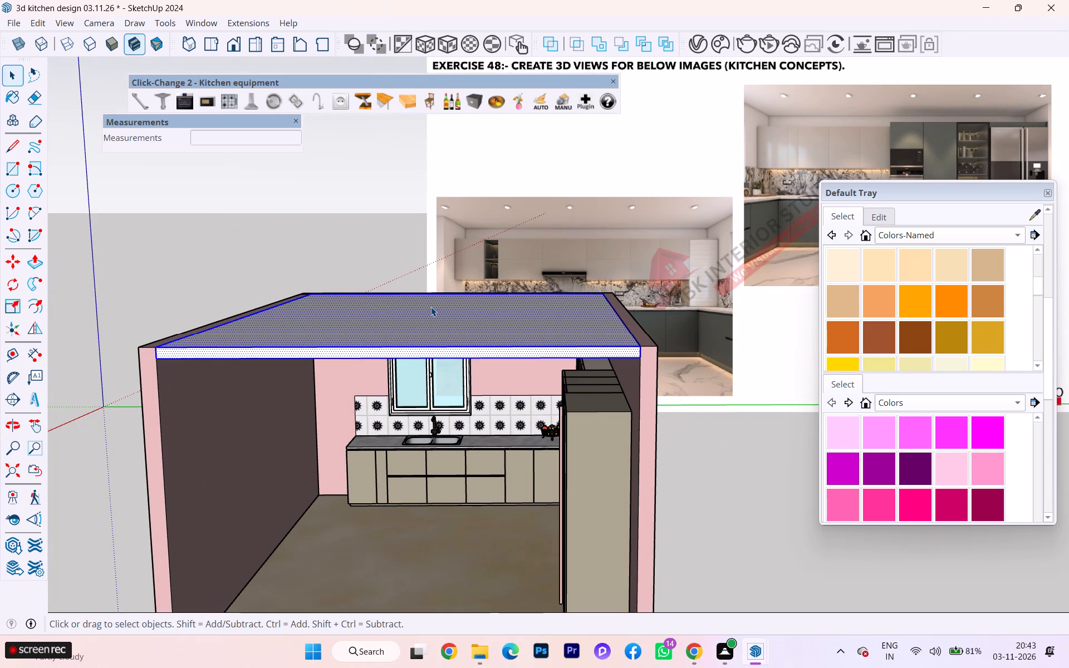
{"action": "scroll", "coordinate": [431, 307], "scroll_direction": "down", "scroll_amount": 2}
{"action": "middle_click_drag", "start_coordinate": [431, 307], "coordinate": [426, 155]}
{"action": "right_click", "coordinate": [415, 180]}
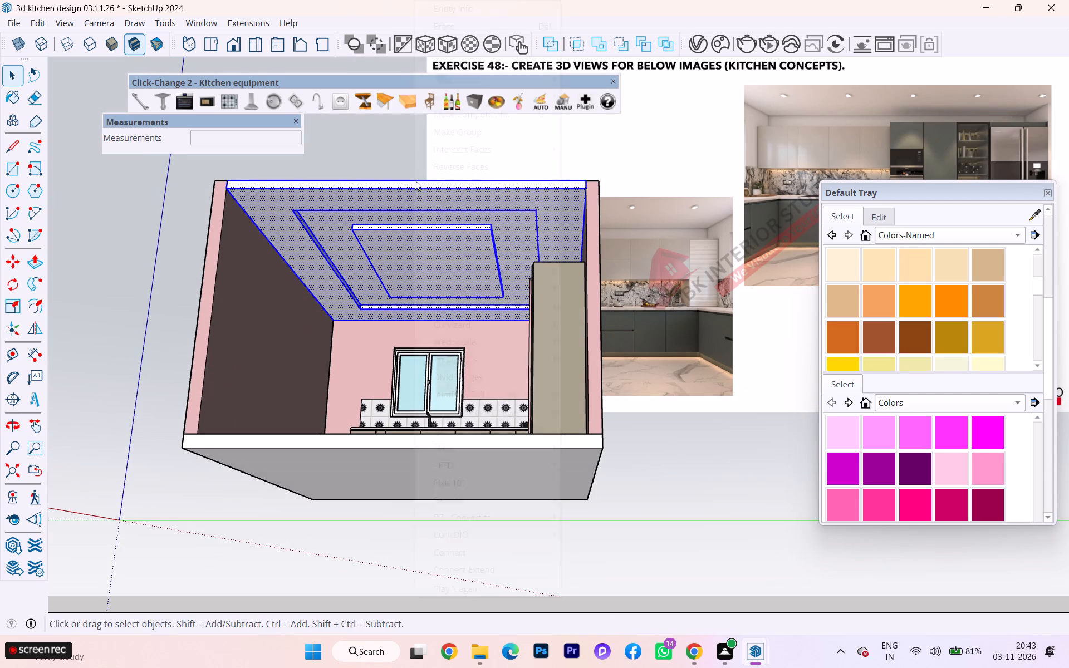
{"action": "left_click", "coordinate": [455, 133]}
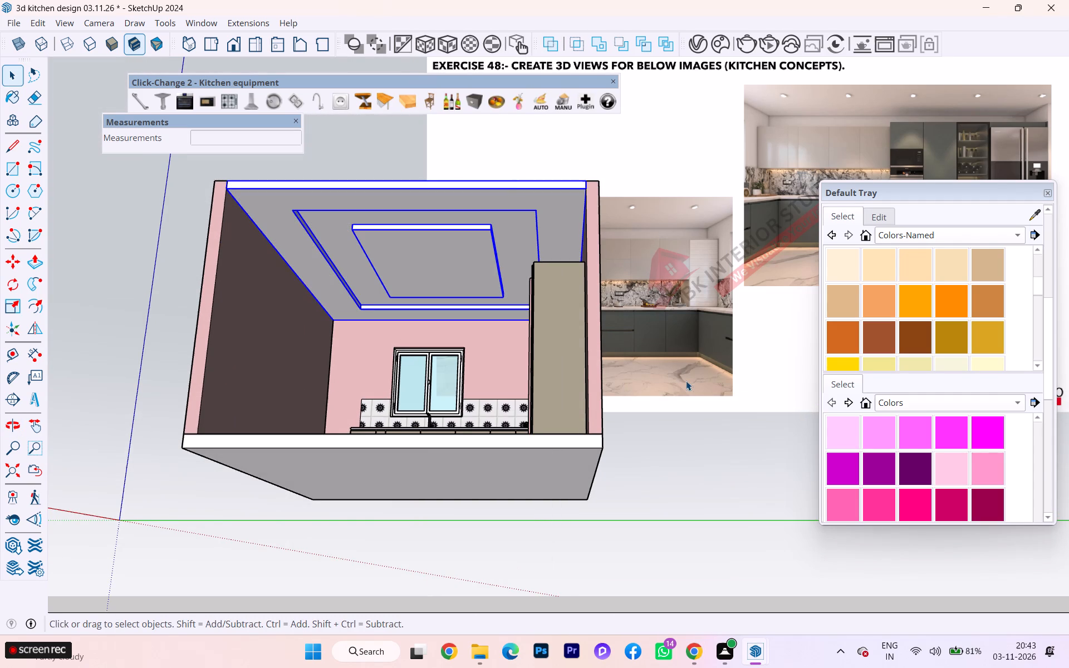
{"action": "left_click", "coordinate": [660, 424]}
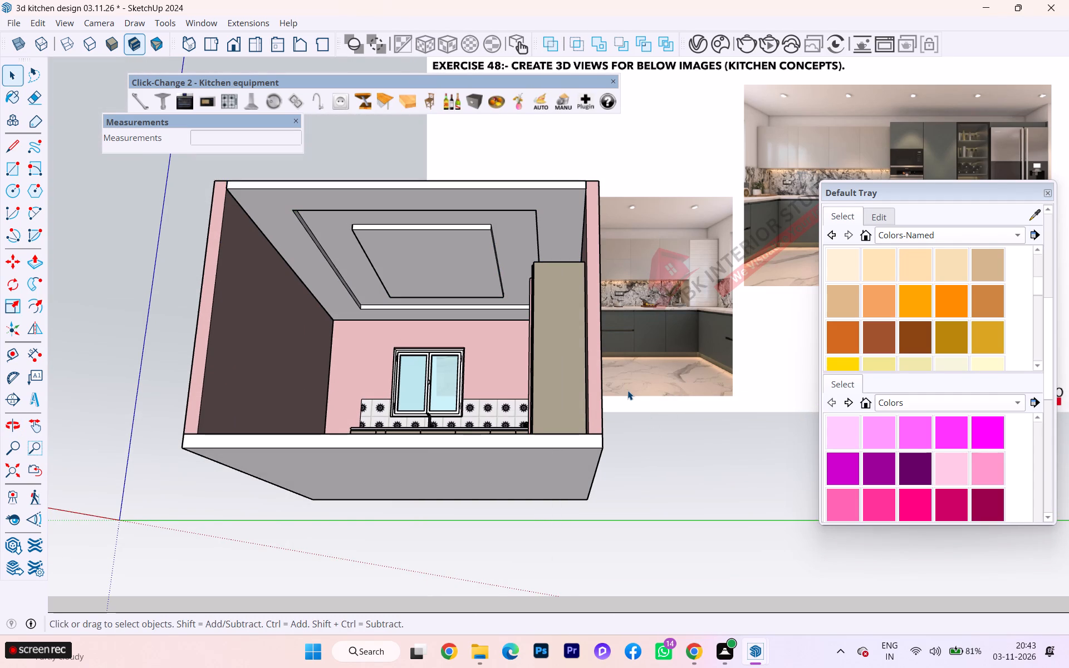
Inside the ceiling group, paint the recessed ring around the centre panel dark teal from the named colours.
{"action": "key", "text": "u"}
{"action": "left_click", "coordinate": [506, 207]}
{"action": "scroll", "coordinate": [506, 207], "scroll_direction": "up", "scroll_amount": 3}
{"action": "scroll", "coordinate": [506, 207], "scroll_direction": "down", "scroll_amount": 1}
{"action": "scroll", "coordinate": [506, 207], "scroll_direction": "up", "scroll_amount": 3}
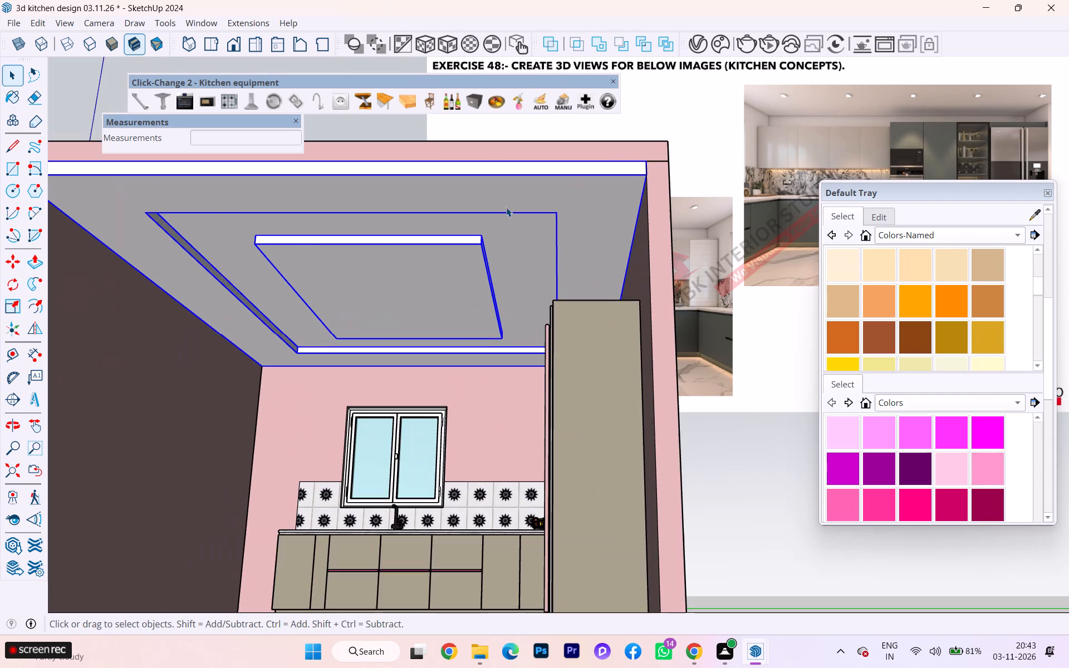
{"action": "triple_click", "coordinate": [503, 232]}
{"action": "left_click", "coordinate": [450, 229]}
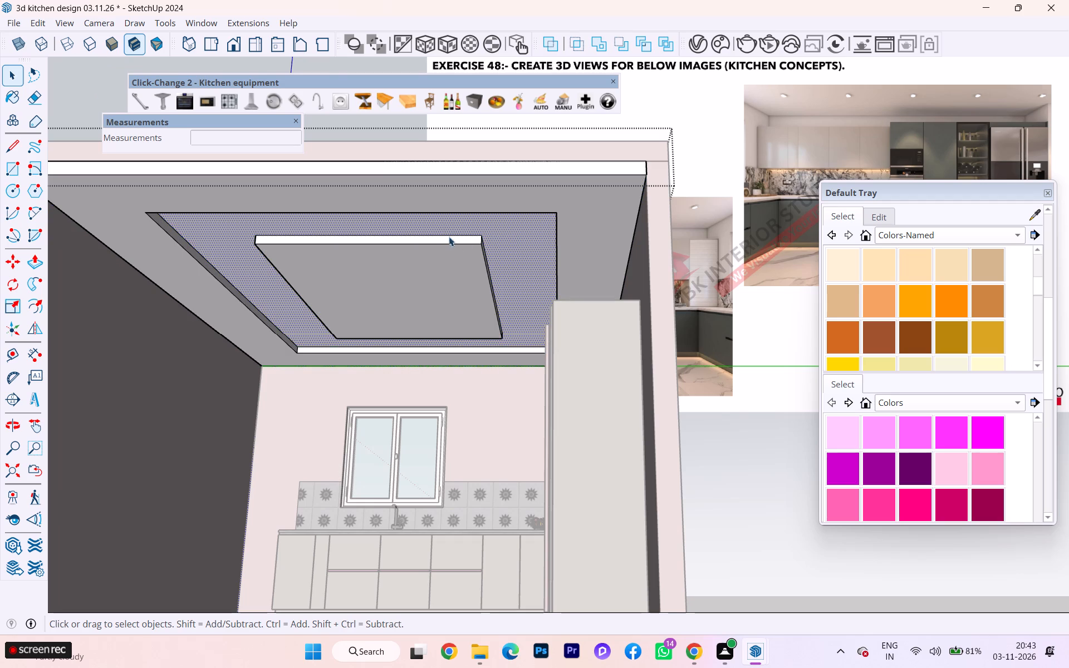
{"action": "scroll", "coordinate": [540, 274], "scroll_direction": "down", "scroll_amount": 4}
{"action": "scroll", "coordinate": [380, 284], "scroll_direction": "down", "scroll_amount": 4}
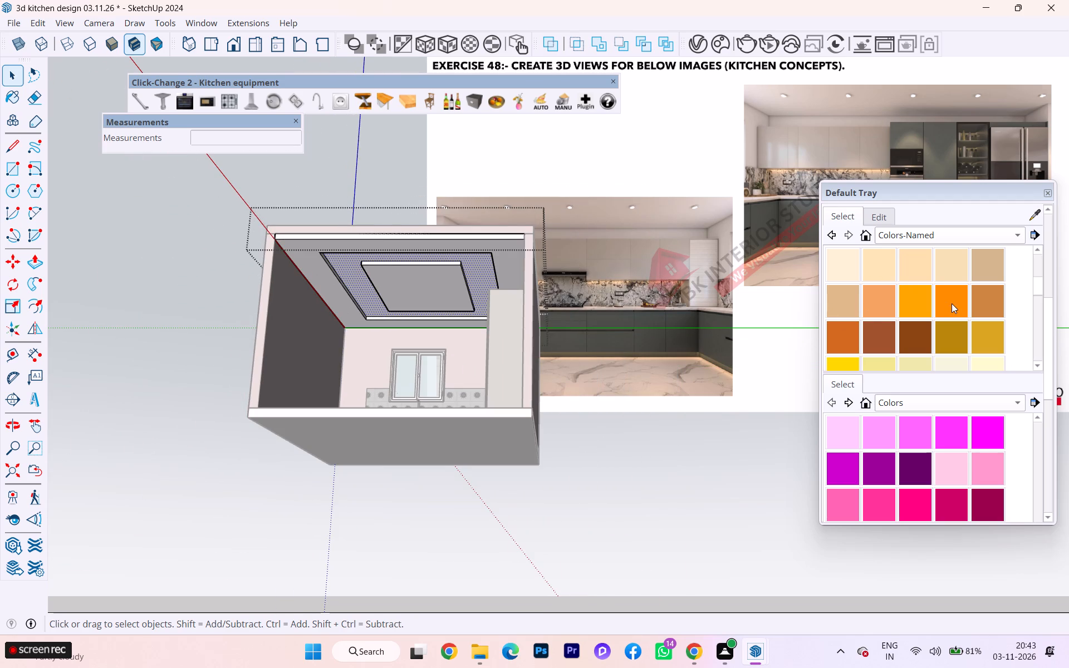
{"action": "scroll", "coordinate": [954, 308], "scroll_direction": "up", "scroll_amount": 1}
{"action": "scroll", "coordinate": [953, 317], "scroll_direction": "down", "scroll_amount": 6}
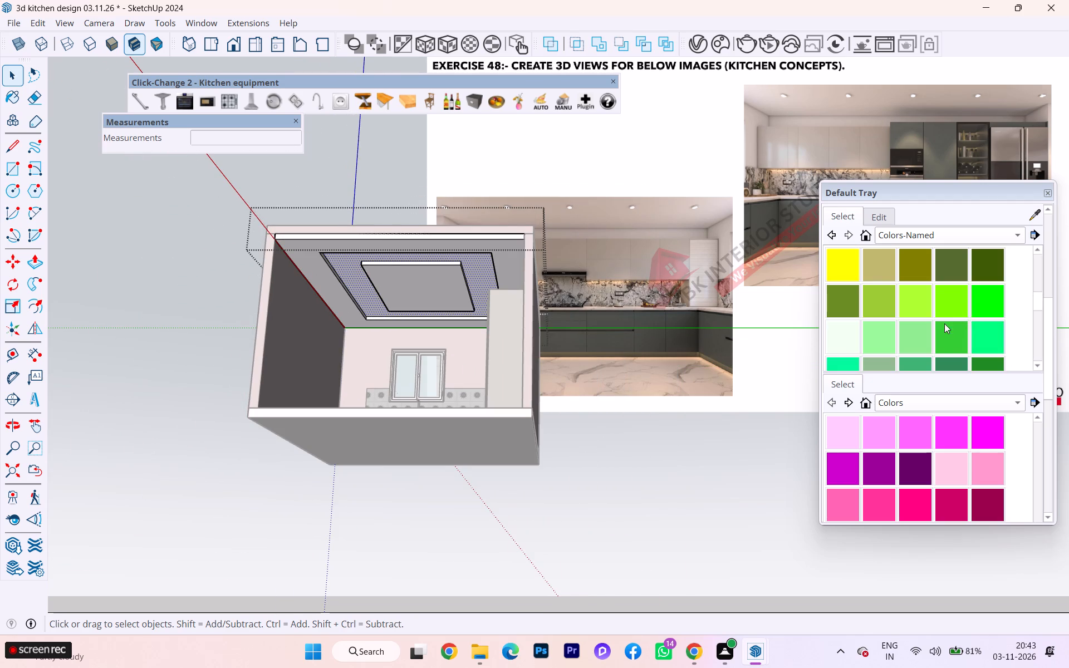
{"action": "scroll", "coordinate": [944, 323], "scroll_direction": "down", "scroll_amount": 3}
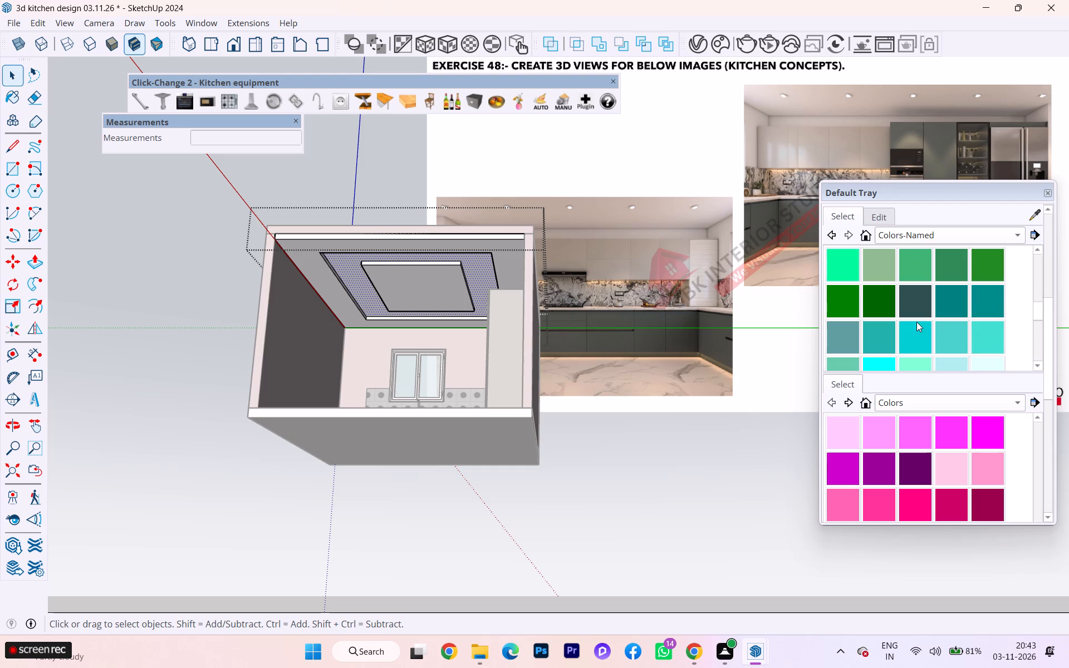
{"action": "left_click", "coordinate": [954, 299]}
{"action": "left_click", "coordinate": [487, 268]}
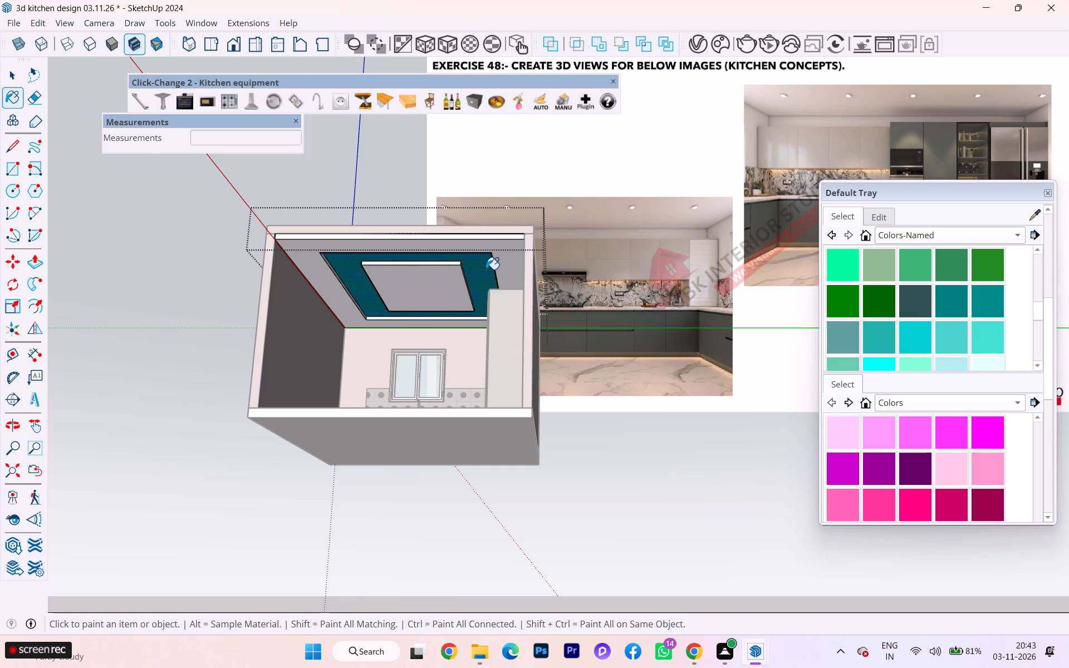
{"action": "scroll", "coordinate": [476, 265], "scroll_direction": "up", "scroll_amount": 7}
Paint all the ceiling group's faces except the teal ring with the dusty rose-brown named colour, and exit the group.
{"action": "left_click", "coordinate": [20, 80]}
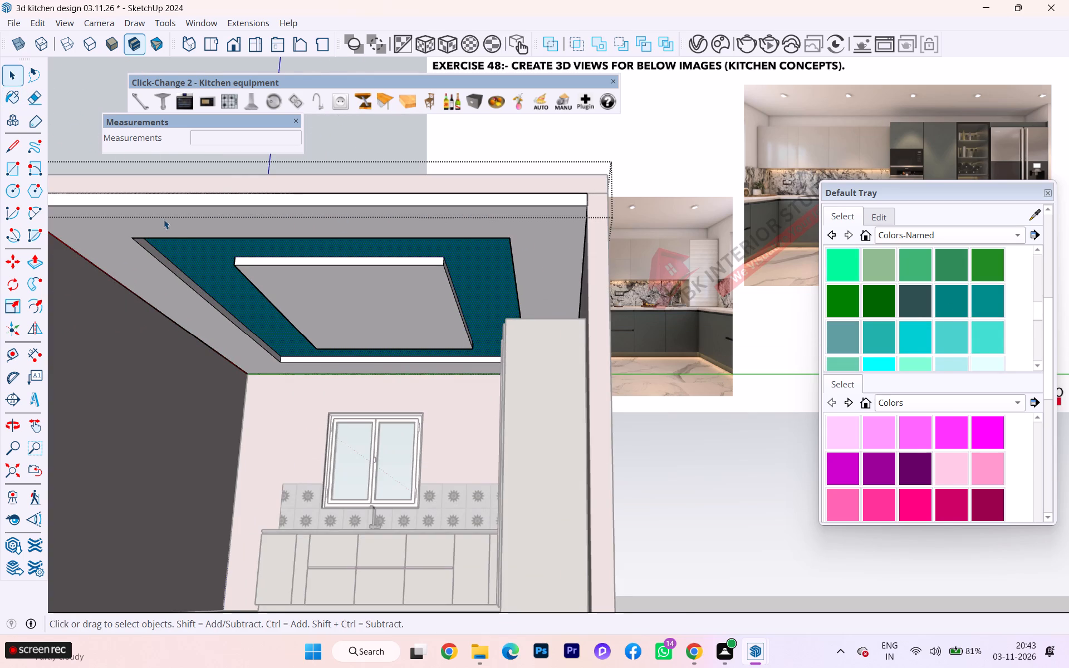
{"action": "left_click", "coordinate": [164, 219]}
{"action": "triple_click", "coordinate": [164, 219]}
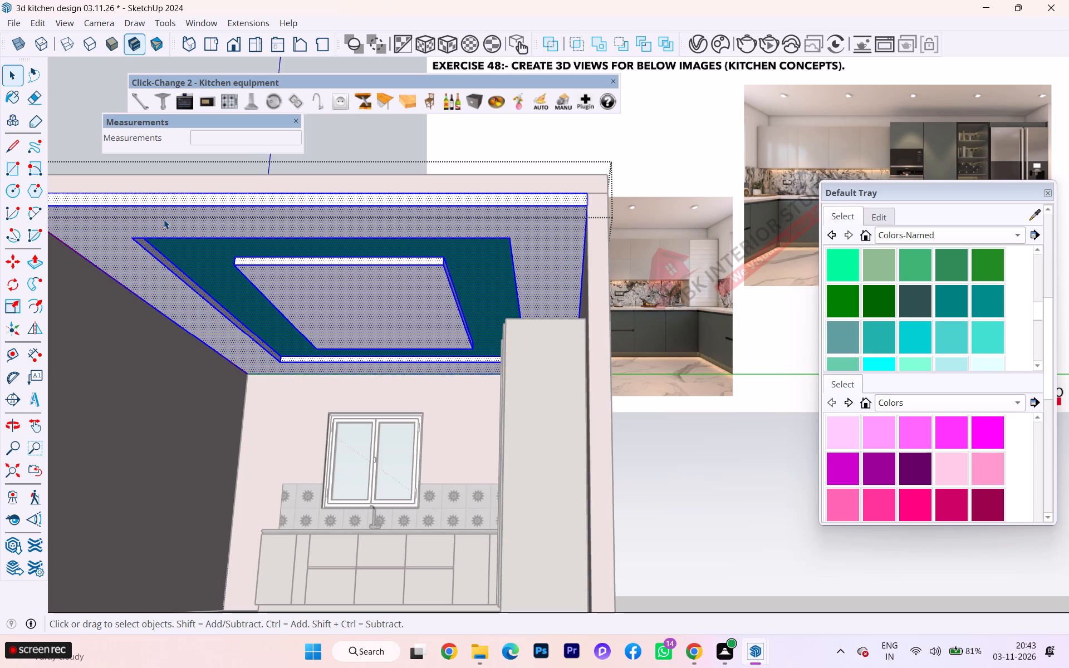
{"action": "left_click", "coordinate": [205, 257], "text": "ctrl+shift"}
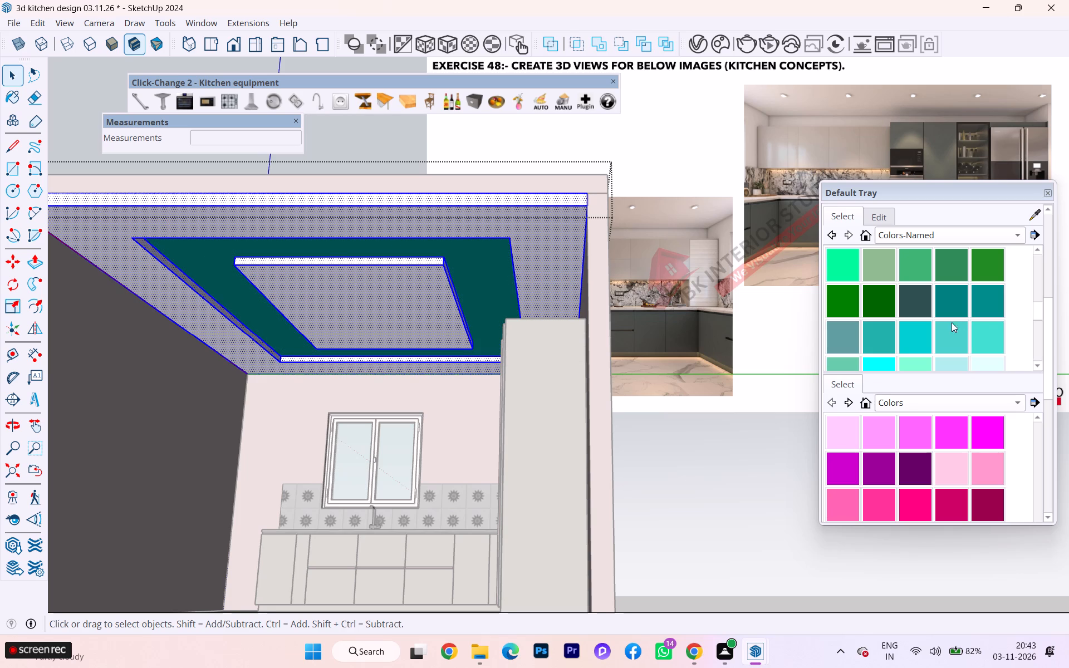
{"action": "scroll", "coordinate": [909, 334], "scroll_direction": "down", "scroll_amount": 2}
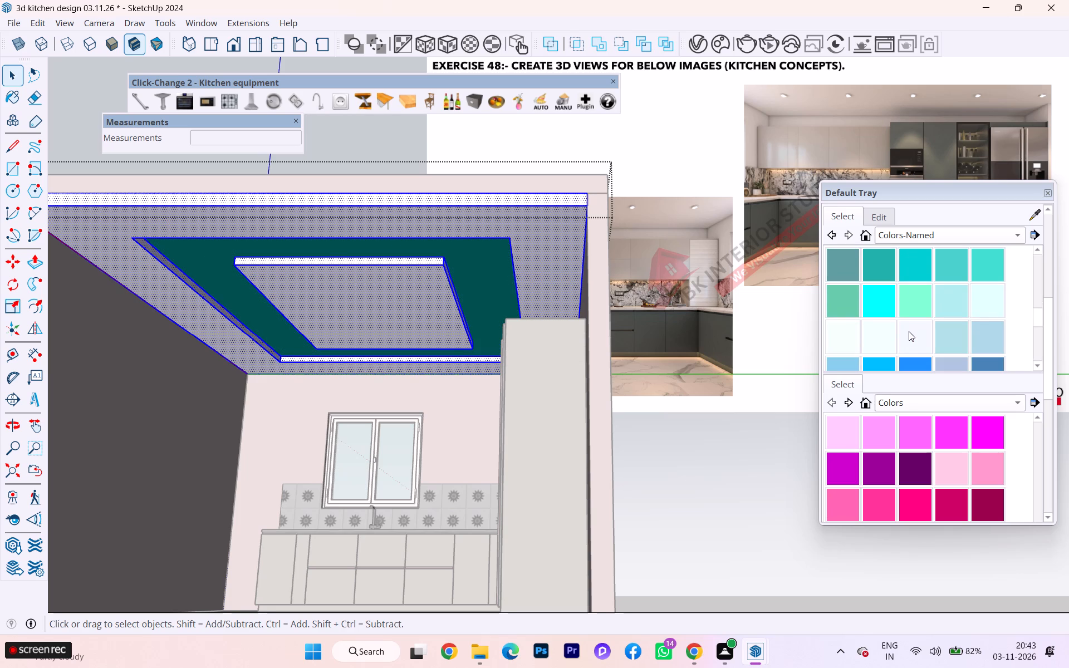
{"action": "scroll", "coordinate": [910, 330], "scroll_direction": "down", "scroll_amount": 2}
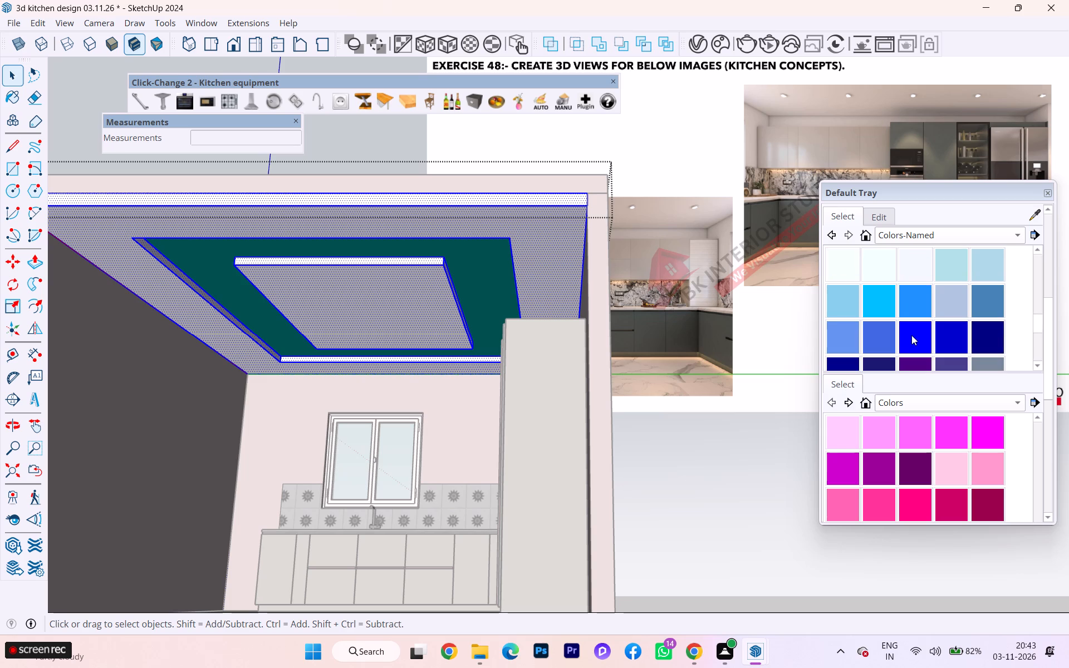
{"action": "scroll", "coordinate": [904, 327], "scroll_direction": "down", "scroll_amount": 3}
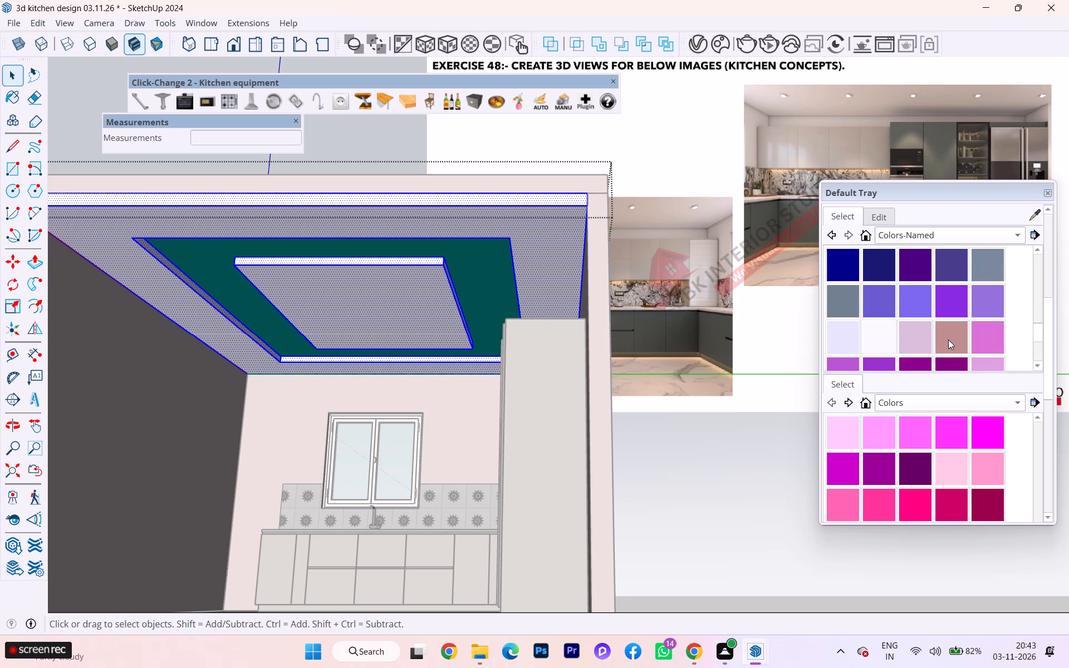
{"action": "left_click", "coordinate": [948, 340]}
{"action": "left_click", "coordinate": [534, 223]}
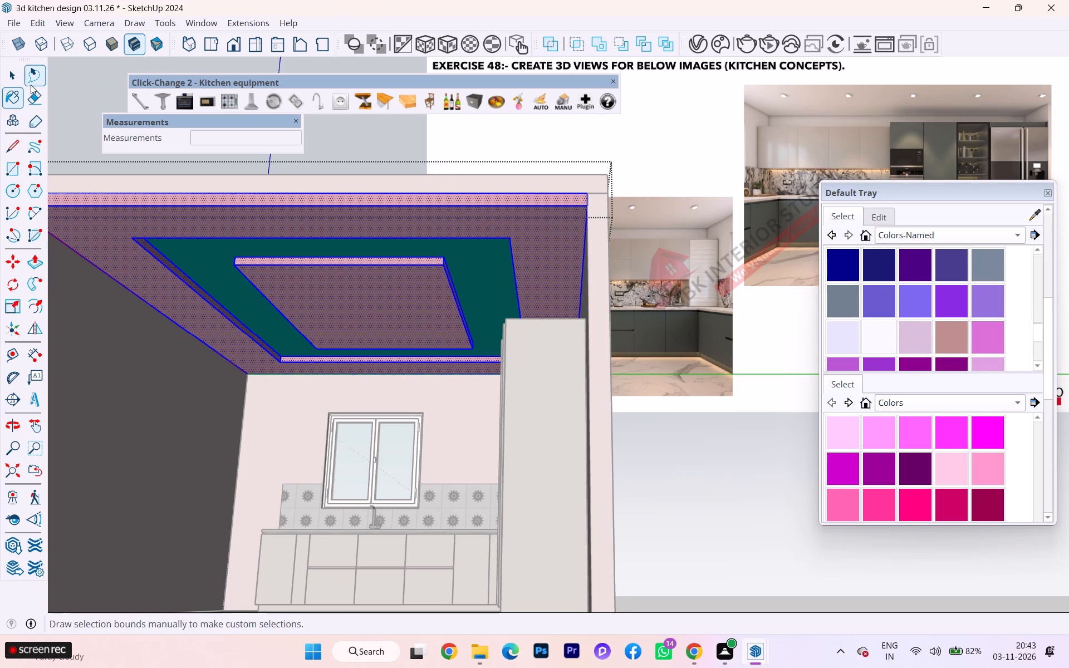
{"action": "left_click", "coordinate": [7, 74]}
{"action": "left_click", "coordinate": [667, 421]}
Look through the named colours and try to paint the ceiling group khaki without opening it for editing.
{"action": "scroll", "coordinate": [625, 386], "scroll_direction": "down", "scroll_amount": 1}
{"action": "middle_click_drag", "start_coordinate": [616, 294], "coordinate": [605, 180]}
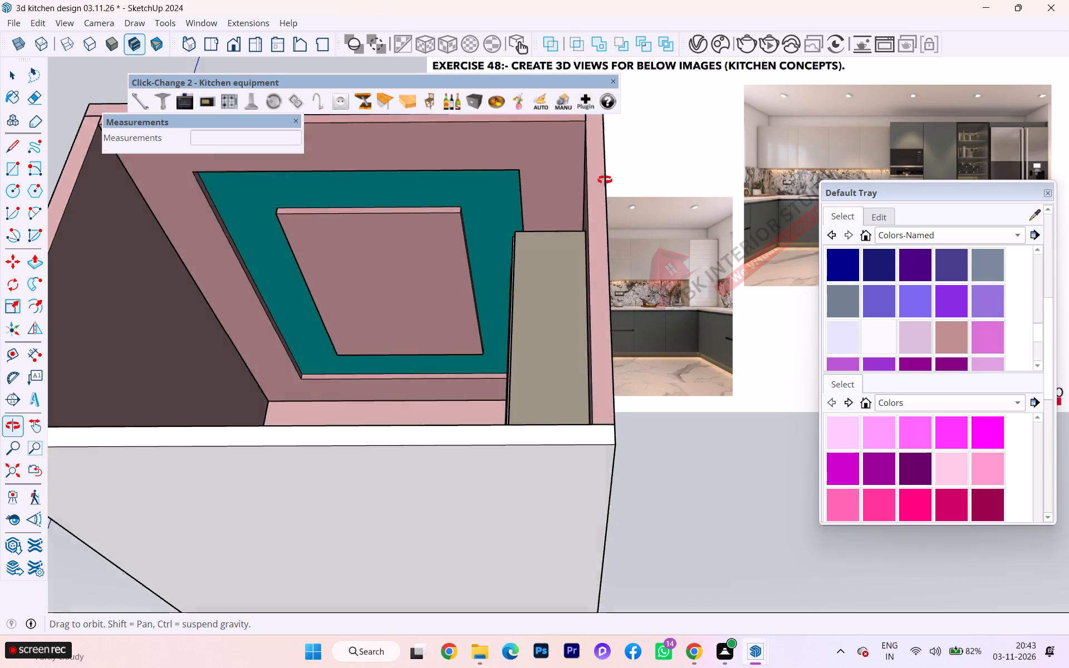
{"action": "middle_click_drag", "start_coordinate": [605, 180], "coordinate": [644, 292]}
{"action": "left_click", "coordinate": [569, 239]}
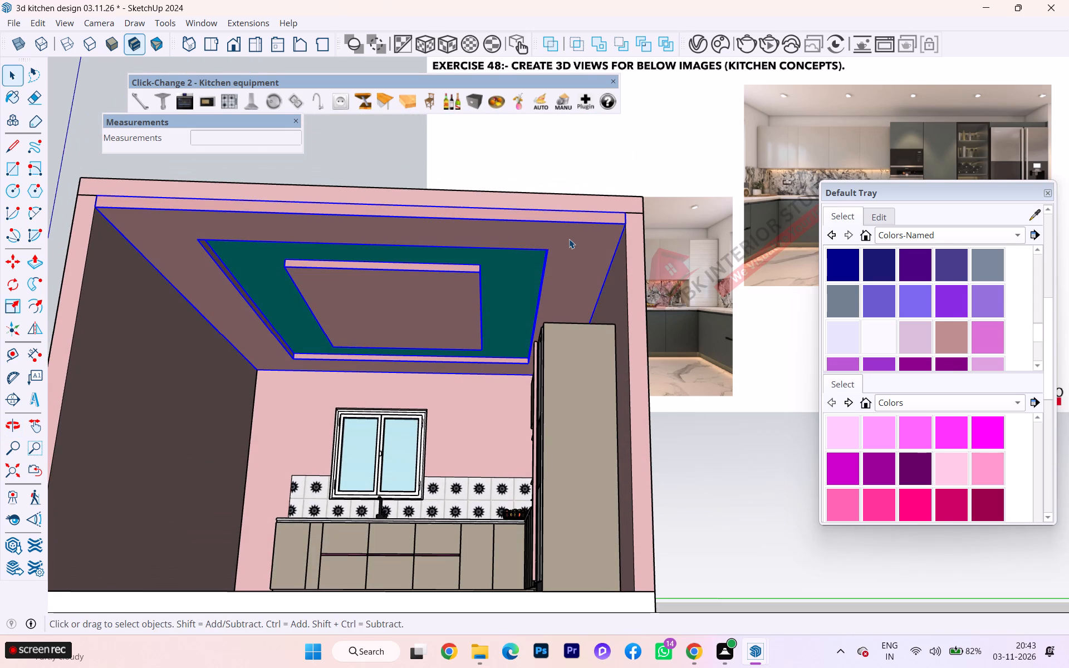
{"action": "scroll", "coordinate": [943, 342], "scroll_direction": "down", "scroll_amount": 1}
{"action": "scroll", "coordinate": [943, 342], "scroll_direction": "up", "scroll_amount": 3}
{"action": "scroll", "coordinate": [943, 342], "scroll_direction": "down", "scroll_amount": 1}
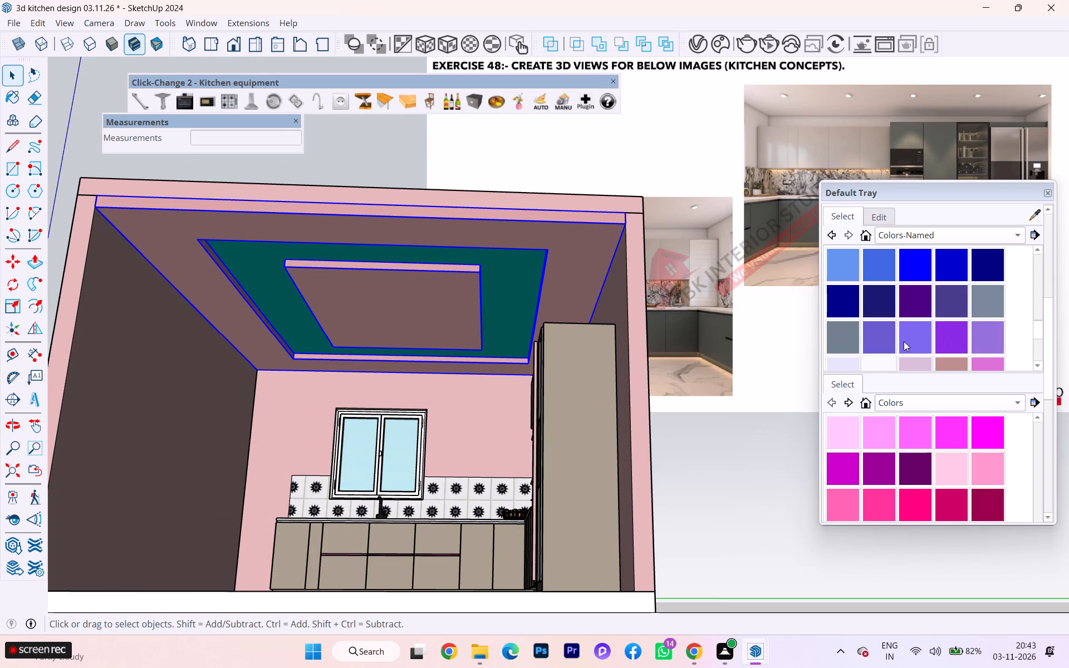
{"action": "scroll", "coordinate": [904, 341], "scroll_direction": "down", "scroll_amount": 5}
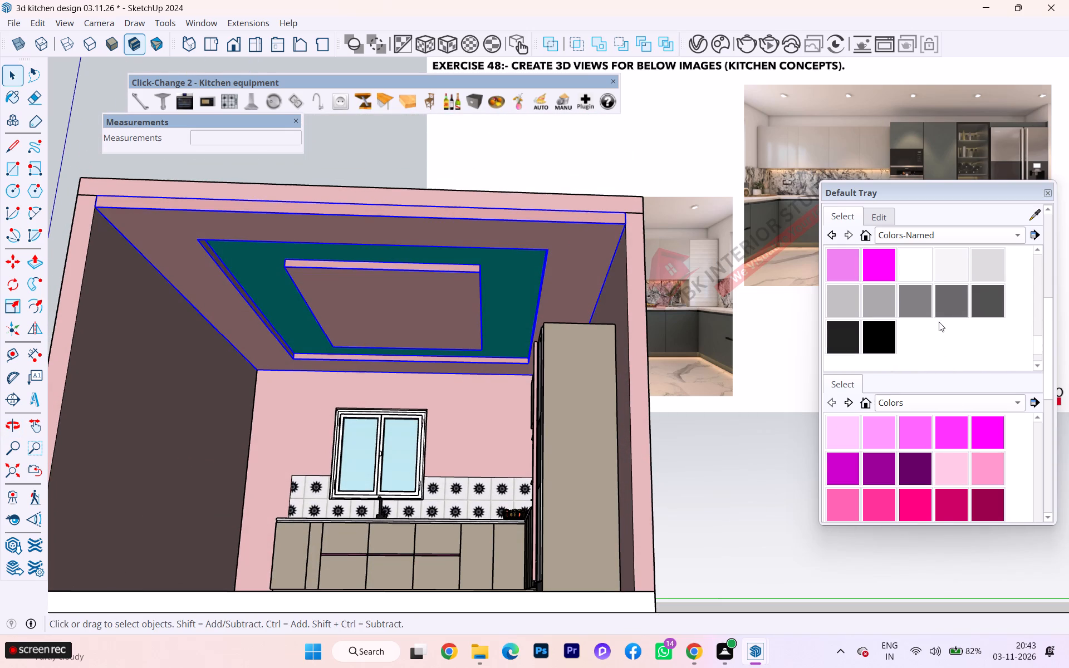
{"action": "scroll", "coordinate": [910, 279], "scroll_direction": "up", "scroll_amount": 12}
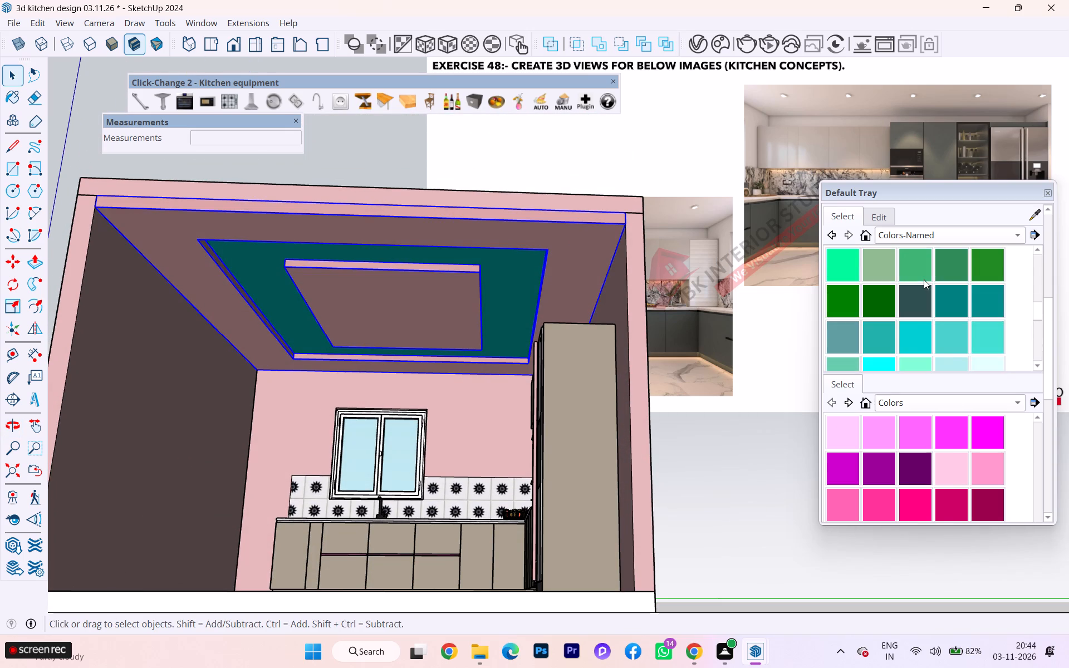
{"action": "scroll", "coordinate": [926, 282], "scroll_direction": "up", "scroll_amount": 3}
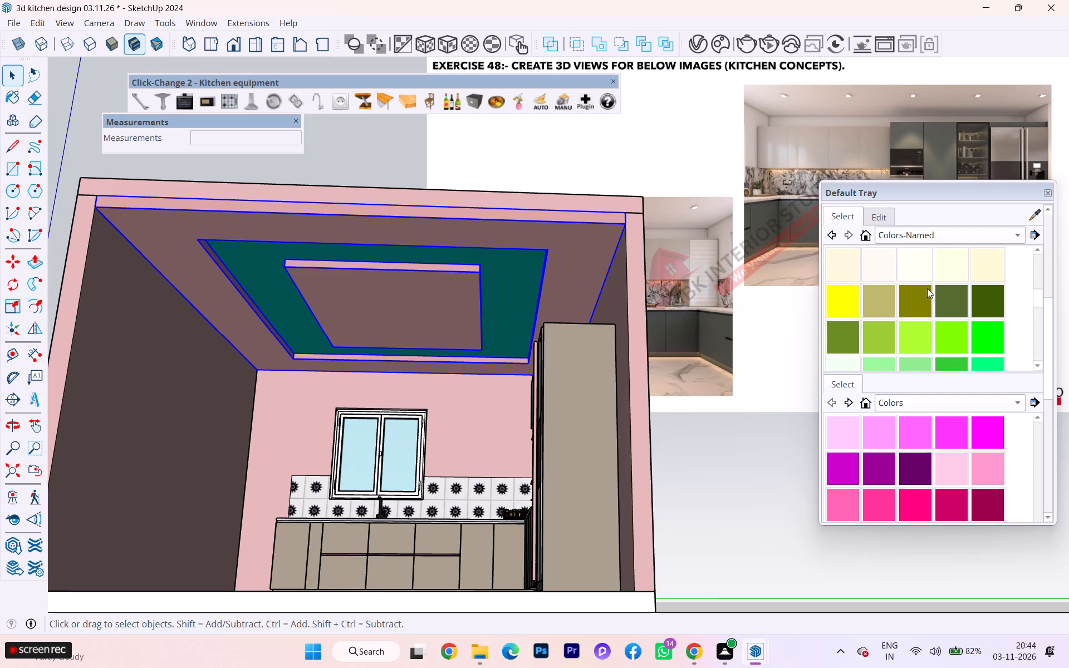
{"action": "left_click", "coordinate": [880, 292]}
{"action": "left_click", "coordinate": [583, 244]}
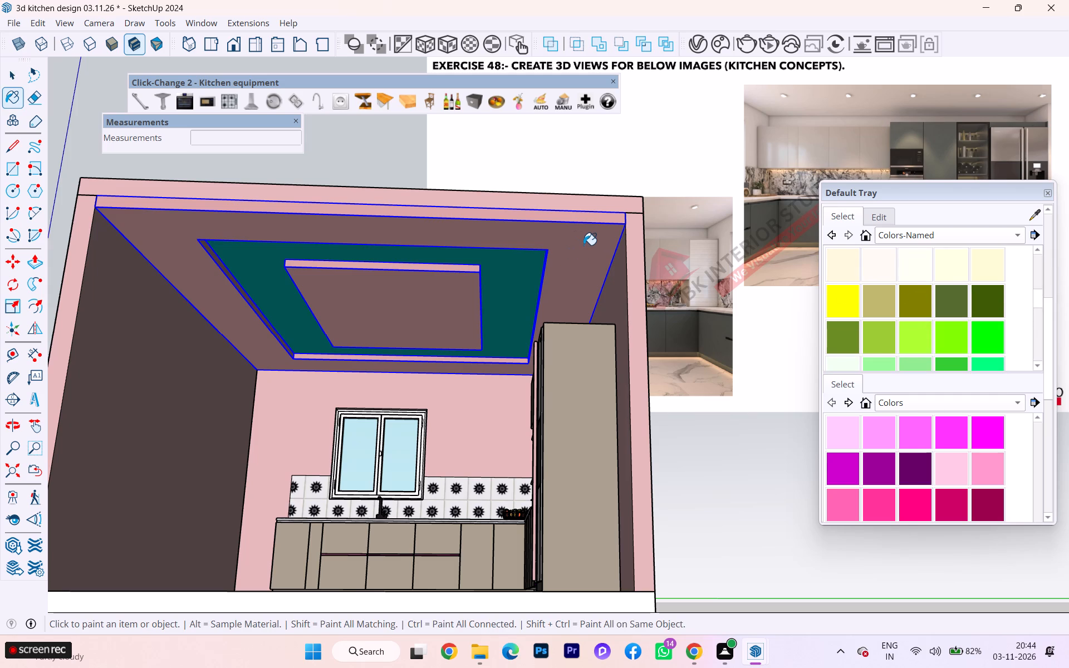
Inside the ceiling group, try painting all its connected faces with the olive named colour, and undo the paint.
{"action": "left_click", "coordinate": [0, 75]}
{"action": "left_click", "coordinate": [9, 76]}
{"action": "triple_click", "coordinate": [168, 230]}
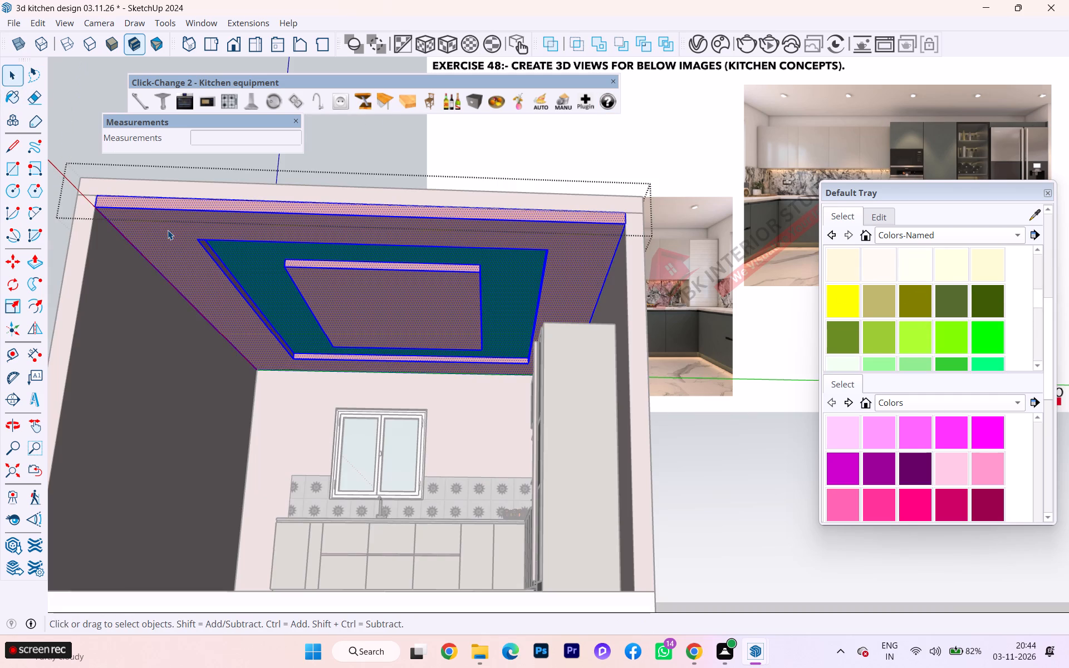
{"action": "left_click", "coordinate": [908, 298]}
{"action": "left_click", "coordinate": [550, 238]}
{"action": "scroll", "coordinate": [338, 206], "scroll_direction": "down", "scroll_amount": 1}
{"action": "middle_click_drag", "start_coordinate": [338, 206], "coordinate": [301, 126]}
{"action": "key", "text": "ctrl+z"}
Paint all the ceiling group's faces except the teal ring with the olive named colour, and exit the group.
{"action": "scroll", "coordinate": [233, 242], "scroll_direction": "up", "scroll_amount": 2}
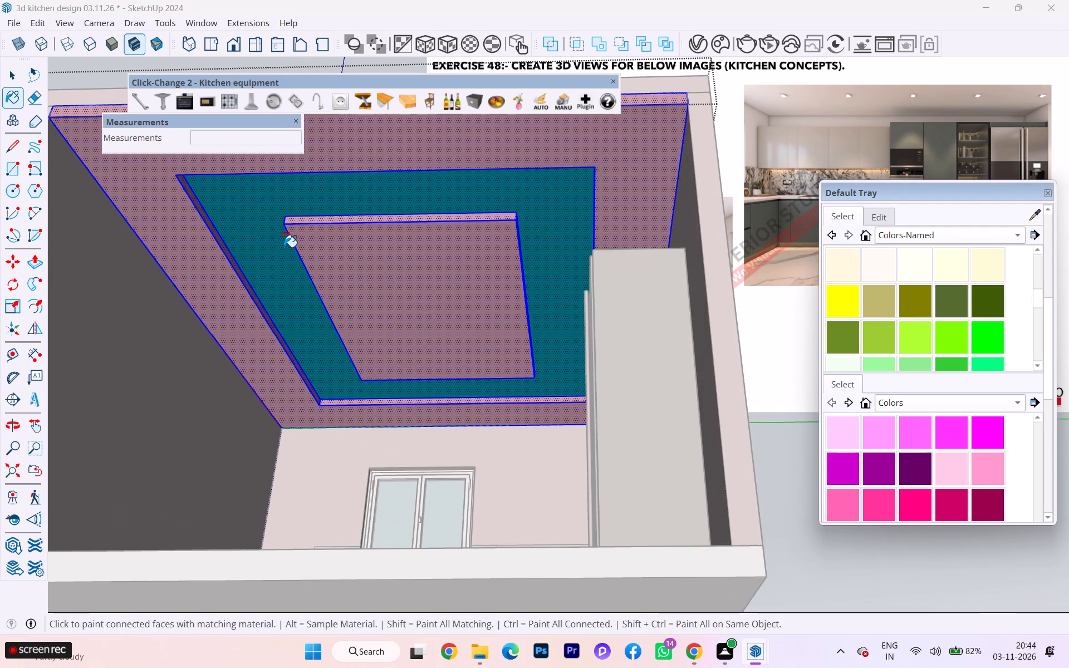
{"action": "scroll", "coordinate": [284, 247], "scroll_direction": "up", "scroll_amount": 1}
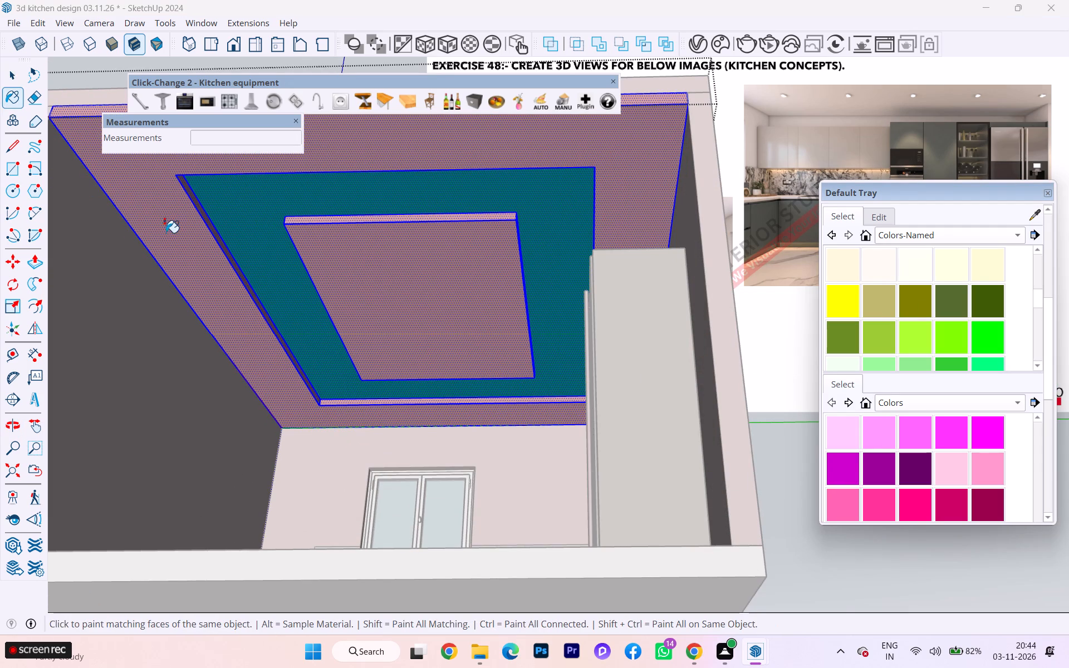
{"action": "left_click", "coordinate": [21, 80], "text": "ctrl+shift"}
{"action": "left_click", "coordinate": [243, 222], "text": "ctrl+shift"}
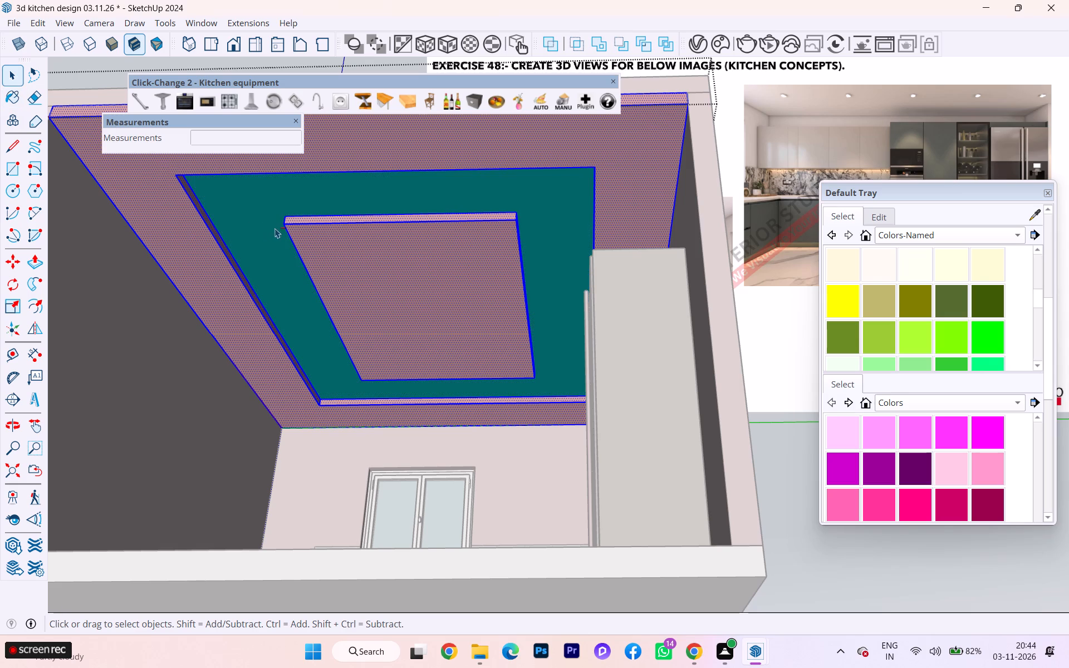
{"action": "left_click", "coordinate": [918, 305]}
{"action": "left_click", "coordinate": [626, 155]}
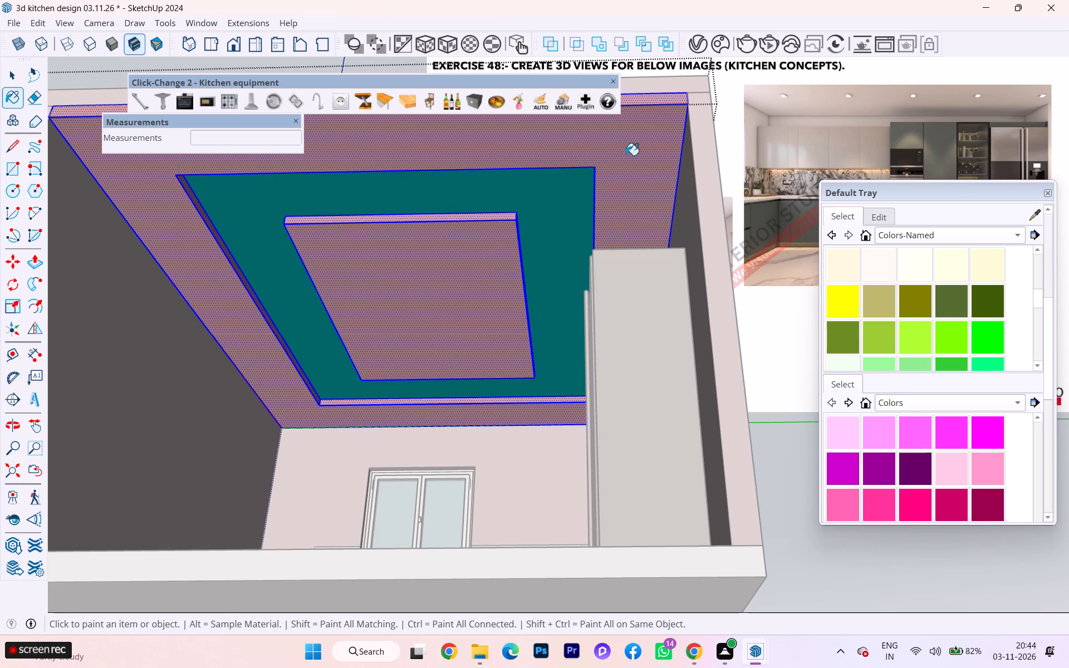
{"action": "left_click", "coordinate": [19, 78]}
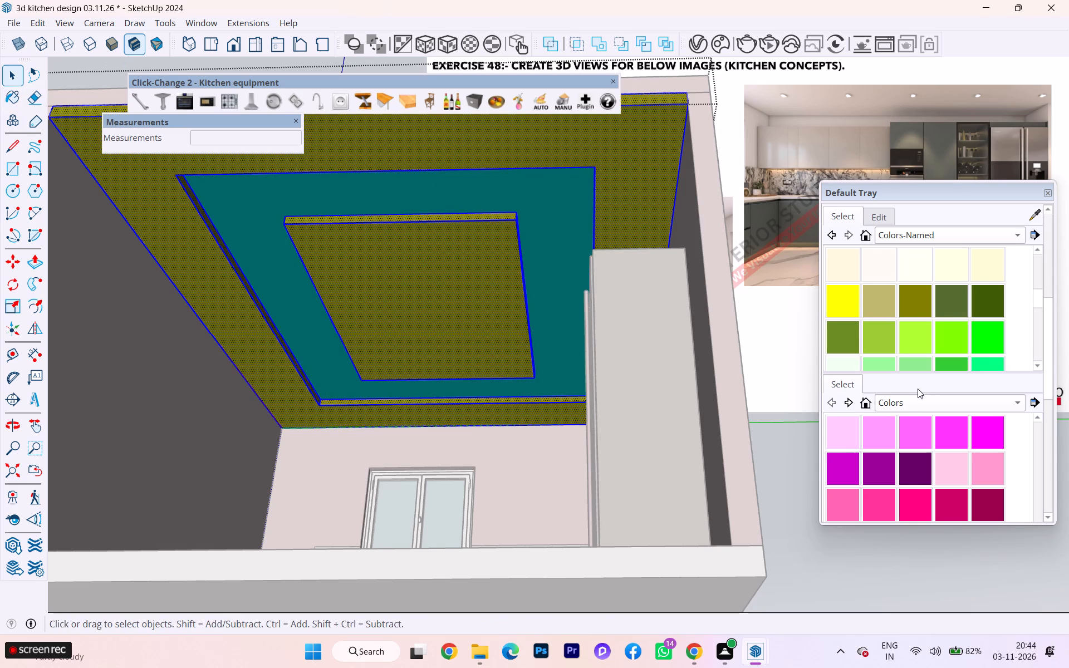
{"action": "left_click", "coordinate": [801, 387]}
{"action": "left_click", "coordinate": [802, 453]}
Repaint all the ceiling group's faces except the teal ring with the khaki named colour, and exit the group.
{"action": "middle_click_drag", "start_coordinate": [651, 328], "coordinate": [705, 244]}
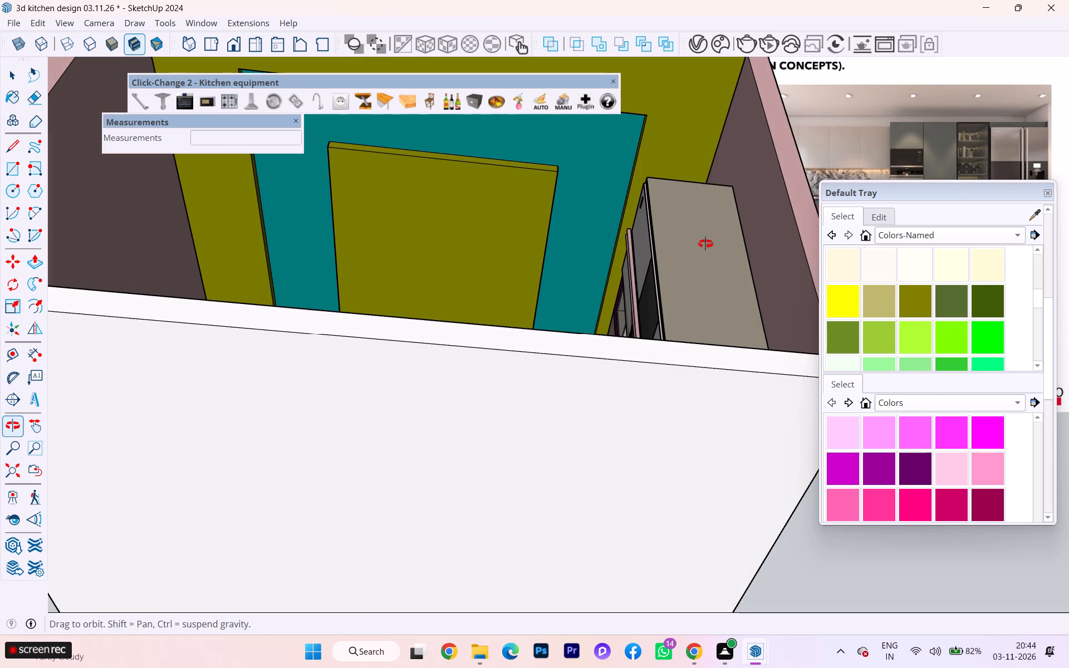
{"action": "middle_click_drag", "start_coordinate": [705, 244], "coordinate": [717, 569]}
{"action": "scroll", "coordinate": [657, 533], "scroll_direction": "down", "scroll_amount": 1}
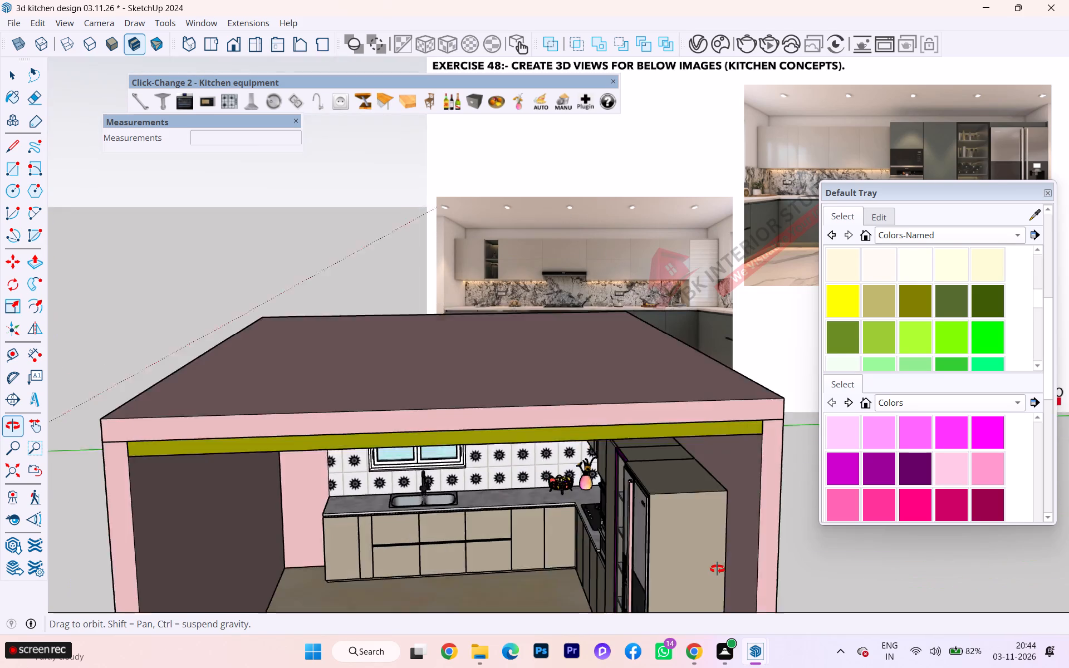
{"action": "middle_click_drag", "start_coordinate": [717, 569], "coordinate": [733, 402]}
{"action": "left_click", "coordinate": [713, 287]}
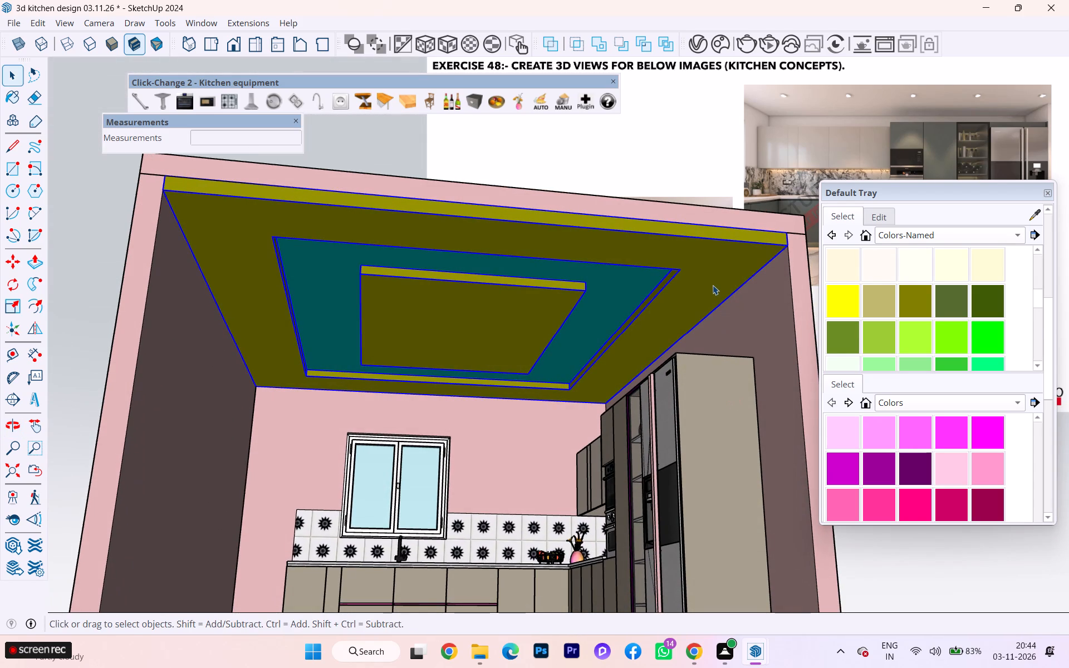
{"action": "triple_click", "coordinate": [713, 285]}
{"action": "left_click", "coordinate": [712, 285]}
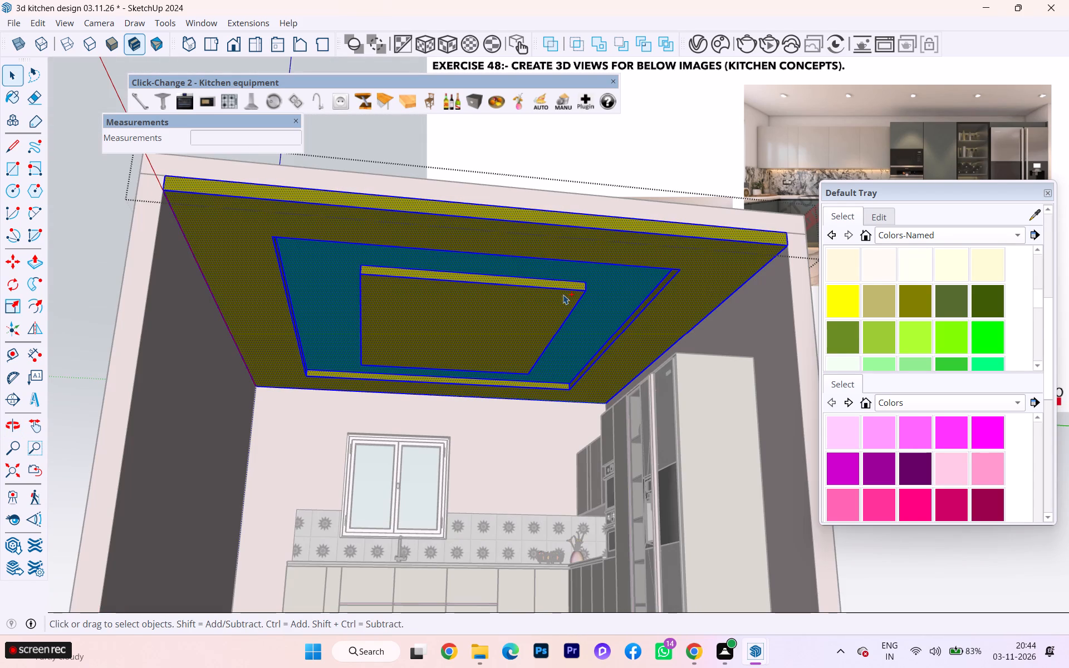
{"action": "left_click", "coordinate": [335, 283], "text": "ctrl+shift"}
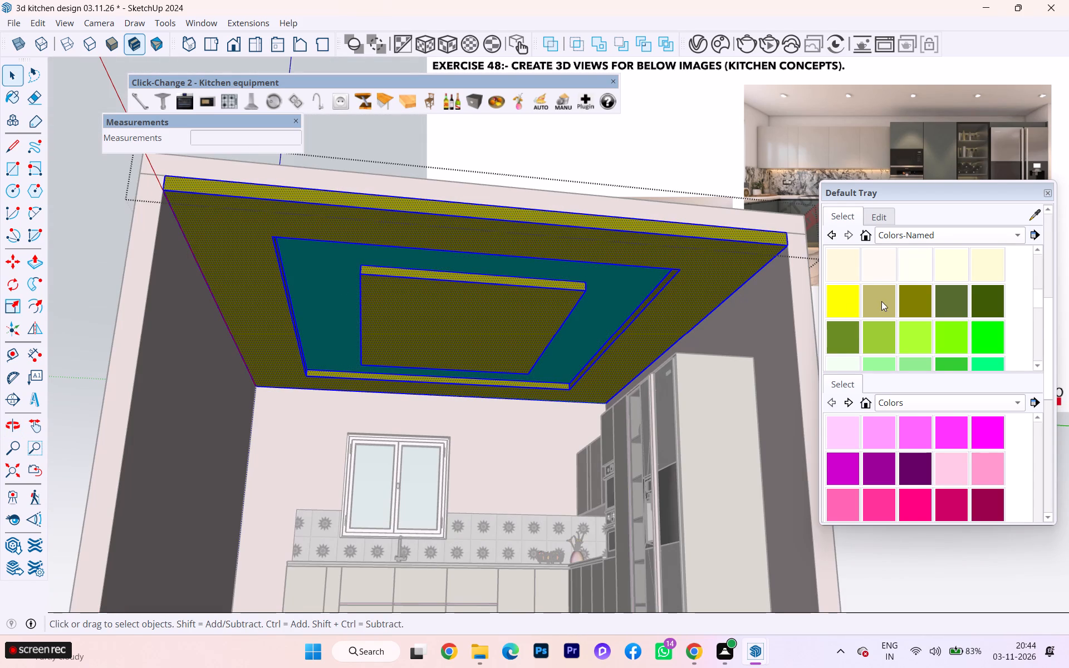
{"action": "left_click", "coordinate": [881, 299]}
{"action": "left_click", "coordinate": [699, 250]}
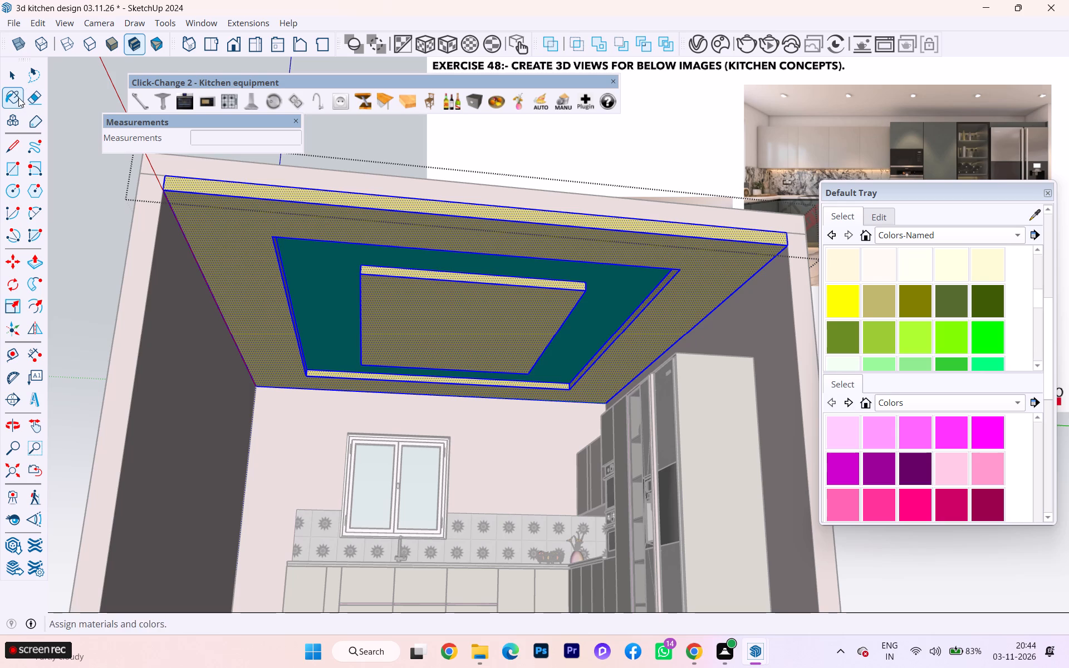
{"action": "left_click", "coordinate": [16, 81]}
{"action": "left_click", "coordinate": [27, 205]}
{"action": "left_click", "coordinate": [79, 229]}
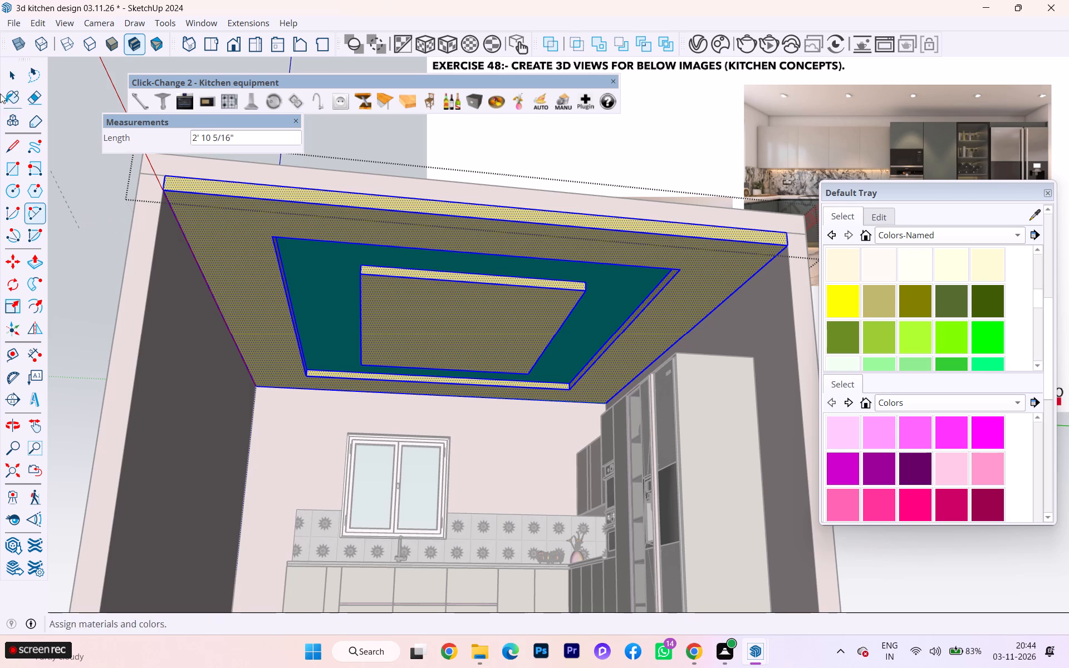
{"action": "left_click", "coordinate": [21, 75]}
{"action": "left_click", "coordinate": [56, 139]}
Examine the recoloured ceiling's recess and centre panel from below at several angles.
{"action": "middle_click_drag", "start_coordinate": [248, 254], "coordinate": [213, 148]}
{"action": "scroll", "coordinate": [360, 222], "scroll_direction": "up", "scroll_amount": 4}
{"action": "scroll", "coordinate": [418, 276], "scroll_direction": "up", "scroll_amount": 3}
{"action": "scroll", "coordinate": [306, 288], "scroll_direction": "down", "scroll_amount": 1}
{"action": "middle_click_drag", "start_coordinate": [267, 304], "coordinate": [178, 380]}
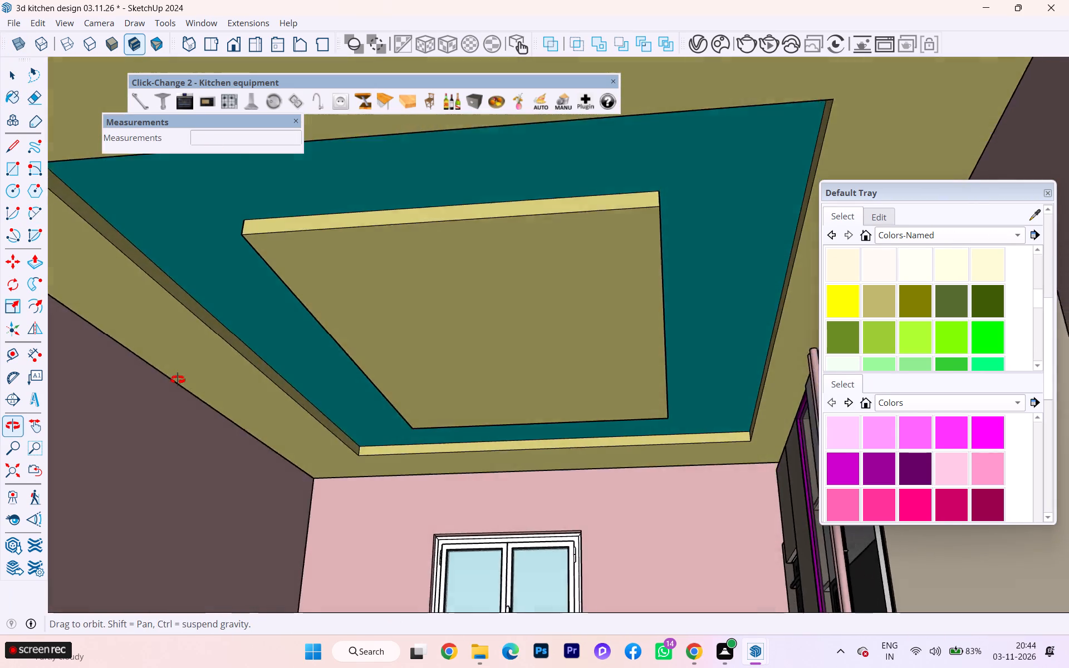
{"action": "middle_click_drag", "start_coordinate": [178, 380], "coordinate": [201, 409]}
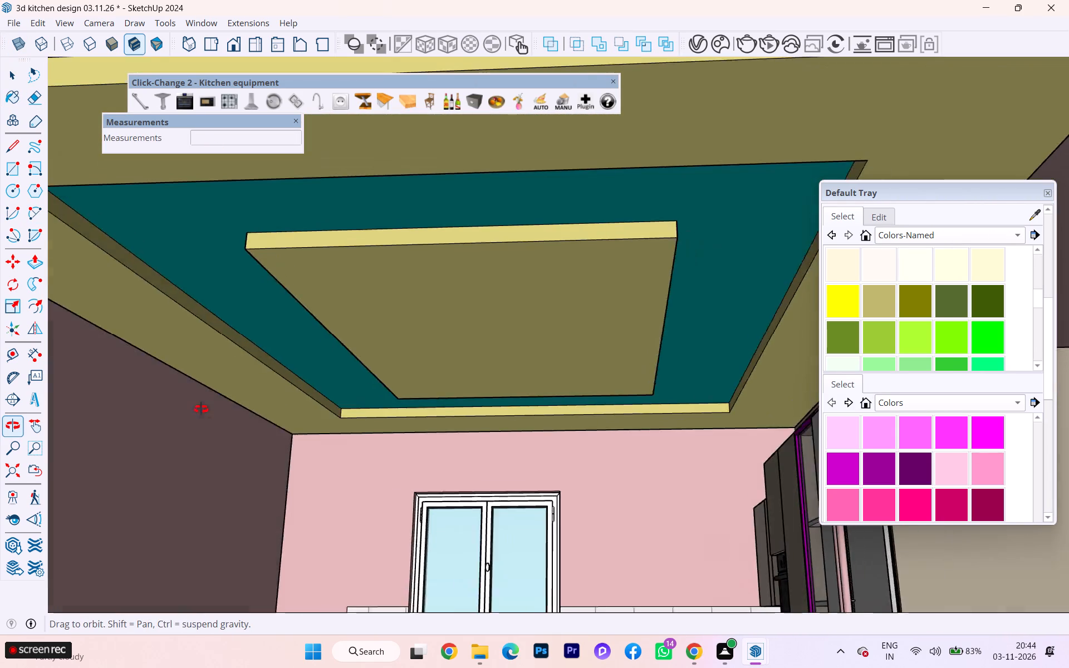
{"action": "middle_click_drag", "start_coordinate": [201, 409], "coordinate": [154, 404]}
{"action": "scroll", "coordinate": [142, 288], "scroll_direction": "up", "scroll_amount": 4}
{"action": "scroll", "coordinate": [146, 279], "scroll_direction": "down", "scroll_amount": 1}
{"action": "middle_click_drag", "start_coordinate": [133, 289], "coordinate": [72, 321]}
Open the ceiling group for editing and select the bottom face of its centre panel.
{"action": "left_click", "coordinate": [80, 322]}
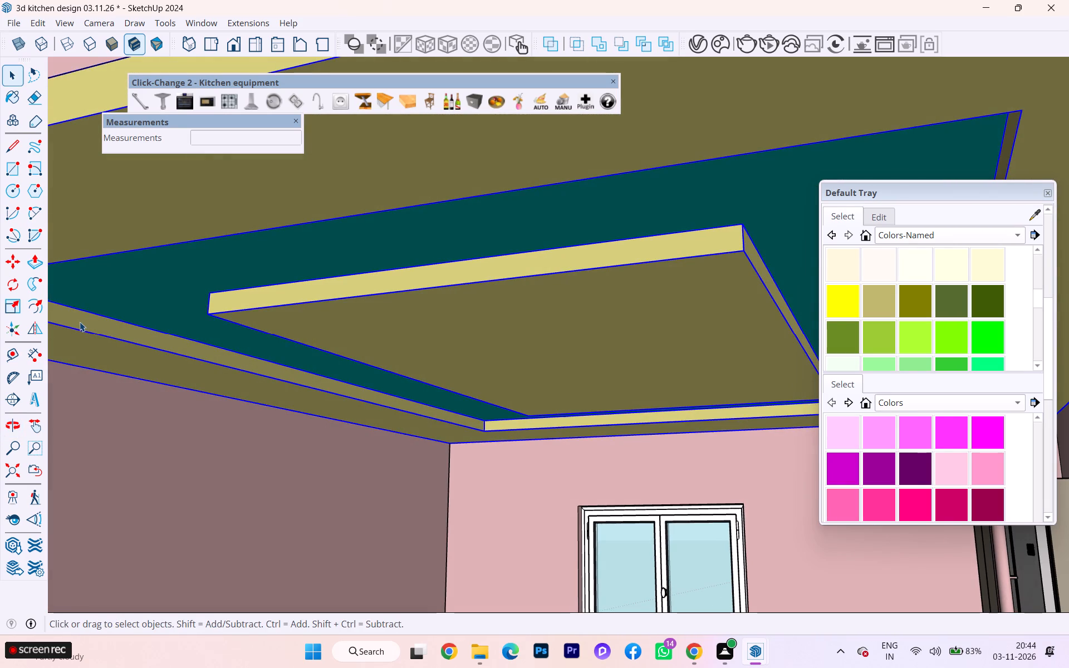
{"action": "double_click", "coordinate": [108, 325]}
{"action": "scroll", "coordinate": [287, 337], "scroll_direction": "down", "scroll_amount": 1}
{"action": "middle_click_drag", "start_coordinate": [301, 337], "coordinate": [387, 284]}
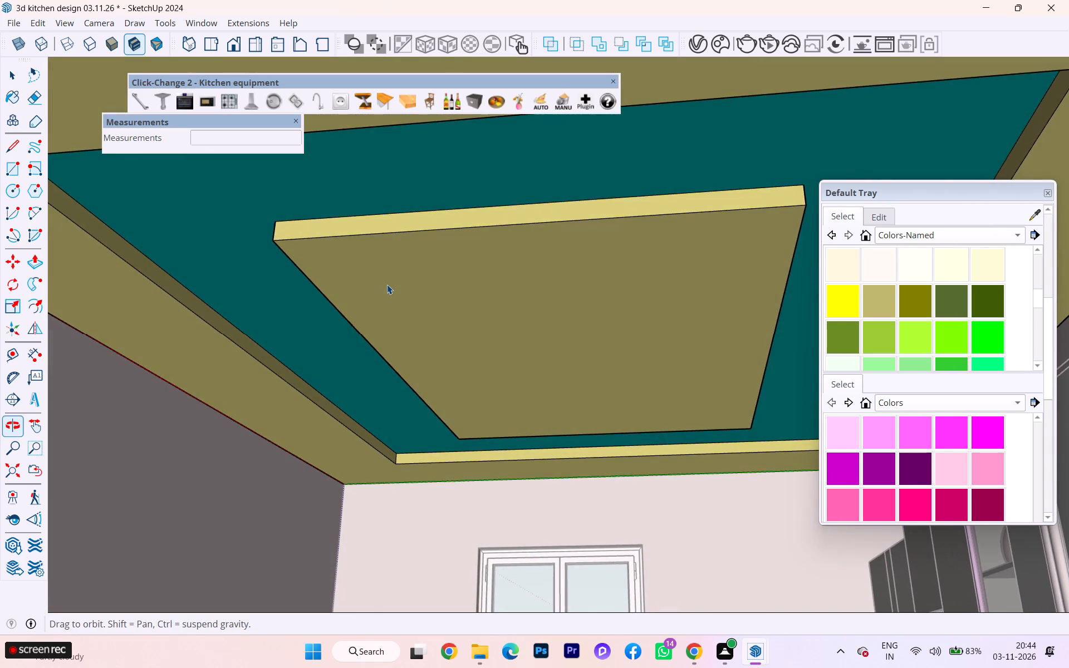
{"action": "scroll", "coordinate": [388, 283], "scroll_direction": "down", "scroll_amount": 2}
{"action": "middle_click_drag", "start_coordinate": [390, 280], "coordinate": [416, 139]}
{"action": "double_click", "coordinate": [423, 224]}
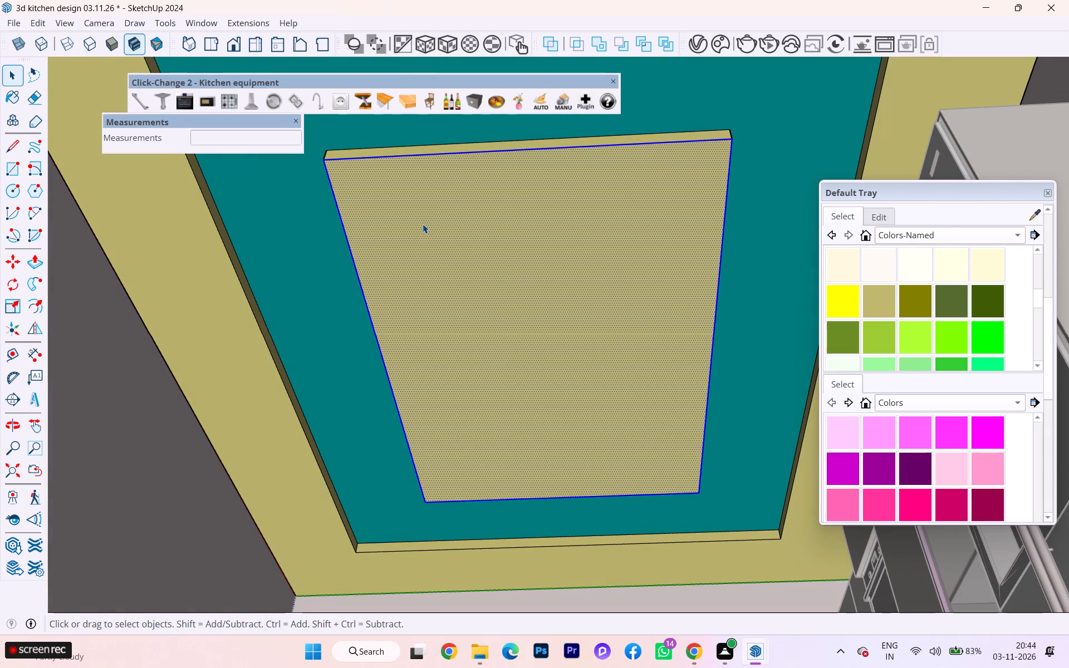
{"action": "left_click", "coordinate": [418, 224]}
{"action": "left_click", "coordinate": [395, 232]}
{"action": "scroll", "coordinate": [400, 264], "scroll_direction": "down", "scroll_amount": 4}
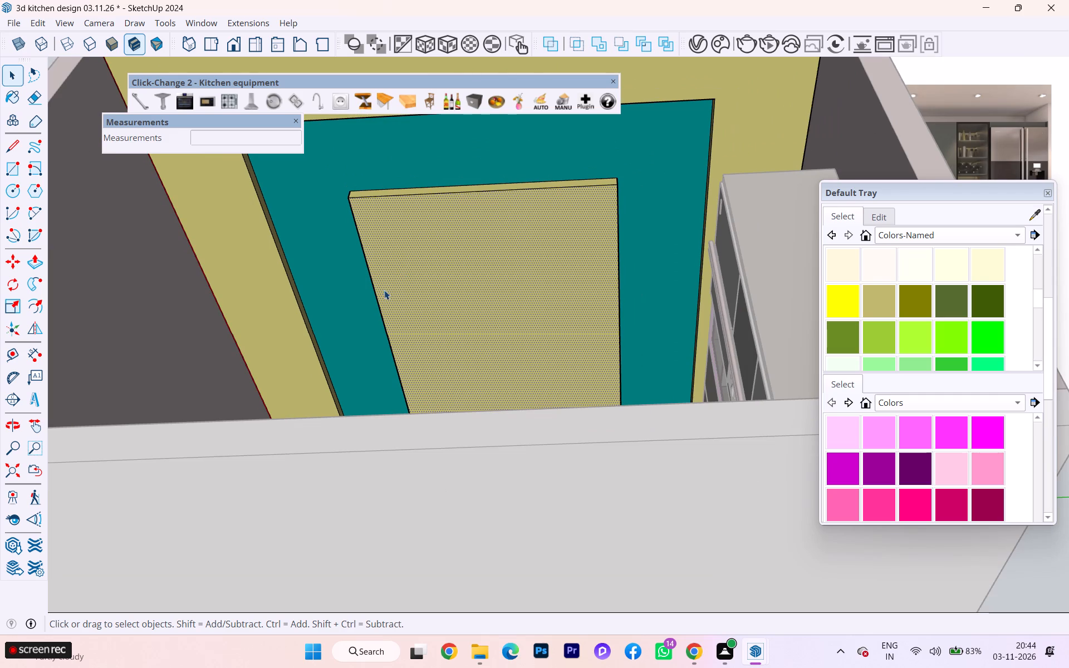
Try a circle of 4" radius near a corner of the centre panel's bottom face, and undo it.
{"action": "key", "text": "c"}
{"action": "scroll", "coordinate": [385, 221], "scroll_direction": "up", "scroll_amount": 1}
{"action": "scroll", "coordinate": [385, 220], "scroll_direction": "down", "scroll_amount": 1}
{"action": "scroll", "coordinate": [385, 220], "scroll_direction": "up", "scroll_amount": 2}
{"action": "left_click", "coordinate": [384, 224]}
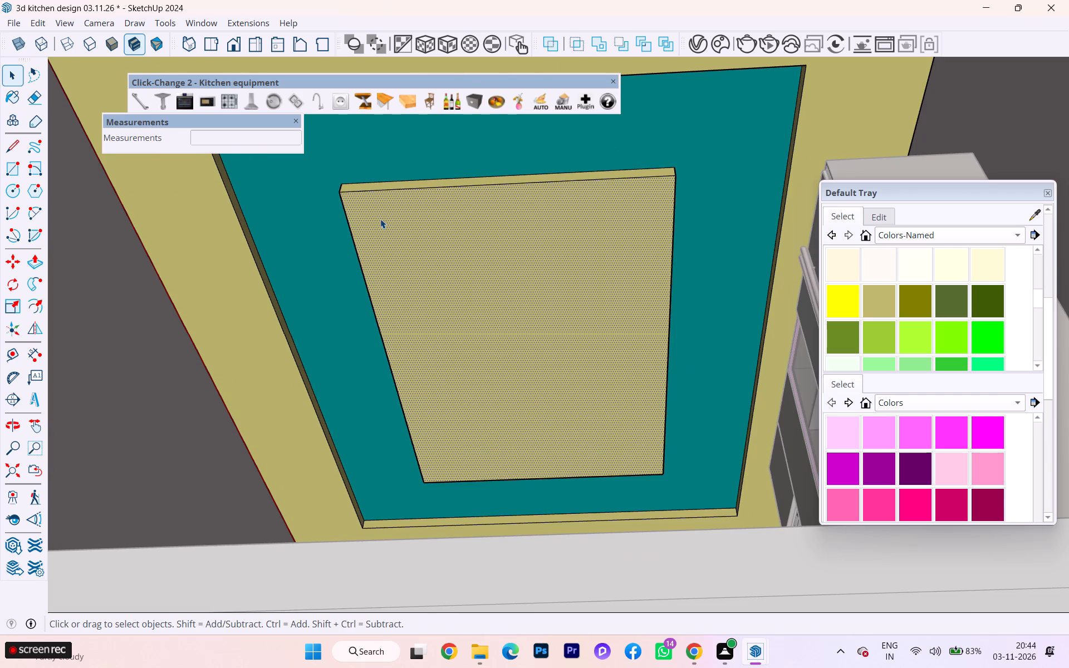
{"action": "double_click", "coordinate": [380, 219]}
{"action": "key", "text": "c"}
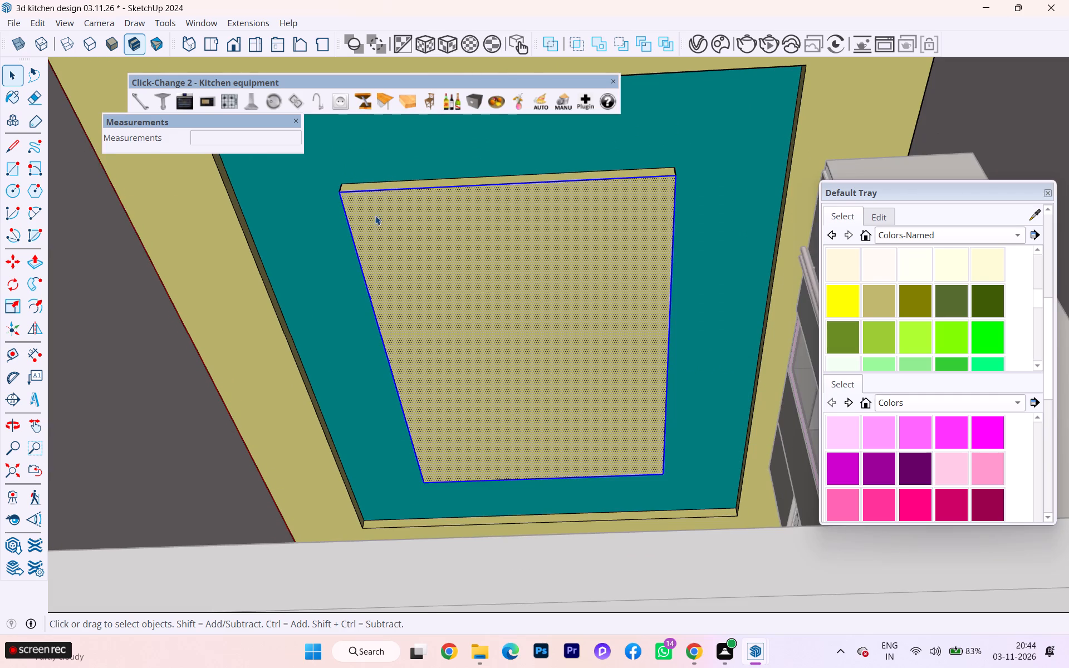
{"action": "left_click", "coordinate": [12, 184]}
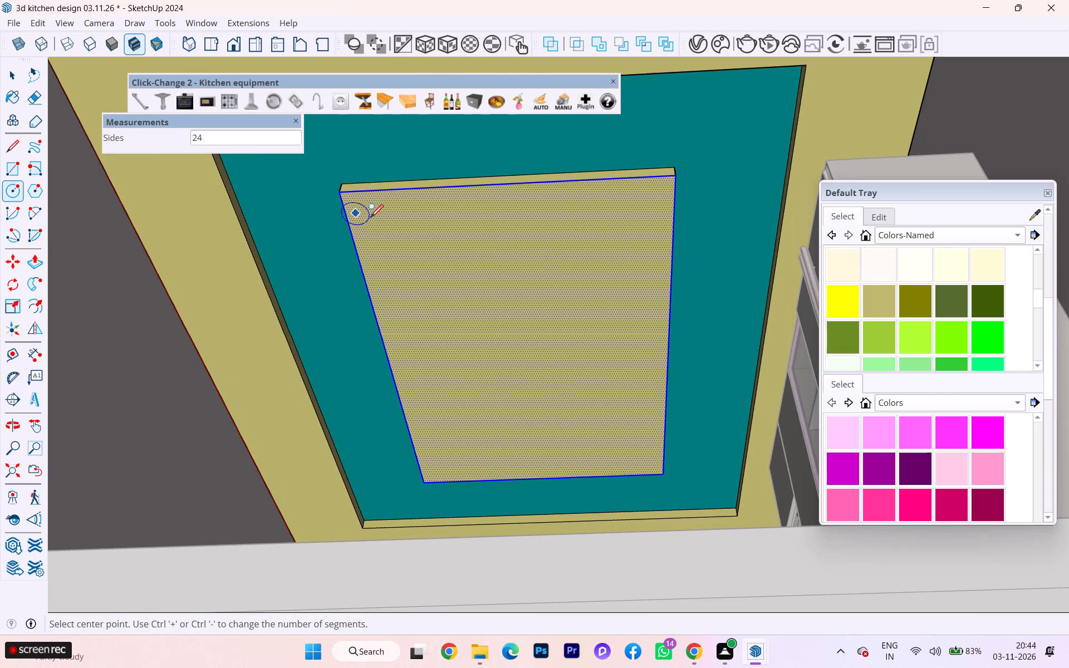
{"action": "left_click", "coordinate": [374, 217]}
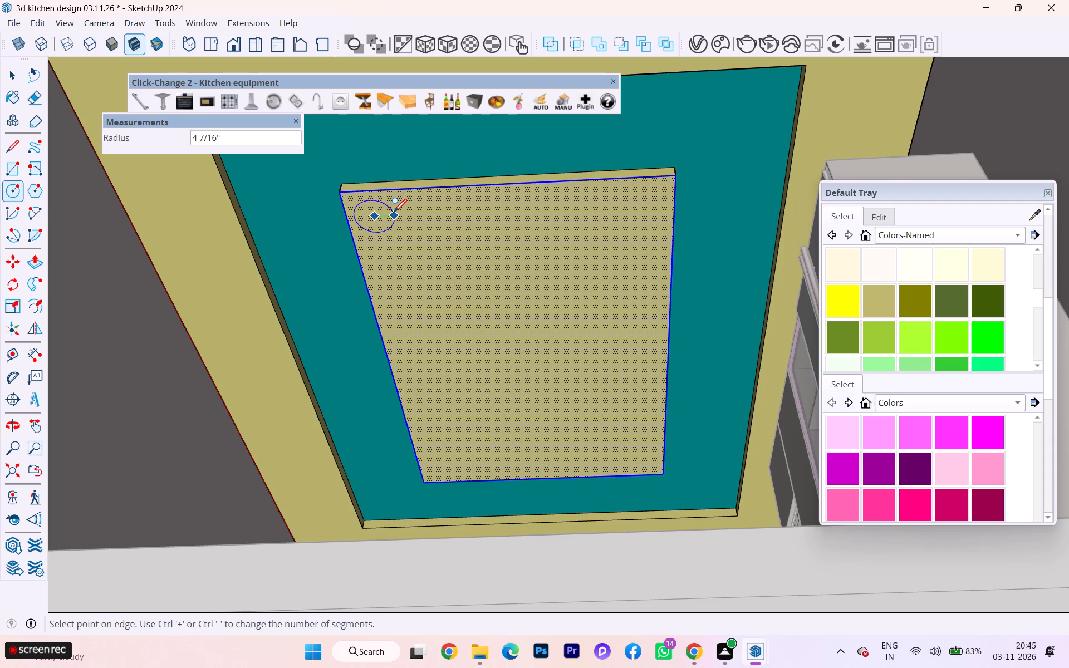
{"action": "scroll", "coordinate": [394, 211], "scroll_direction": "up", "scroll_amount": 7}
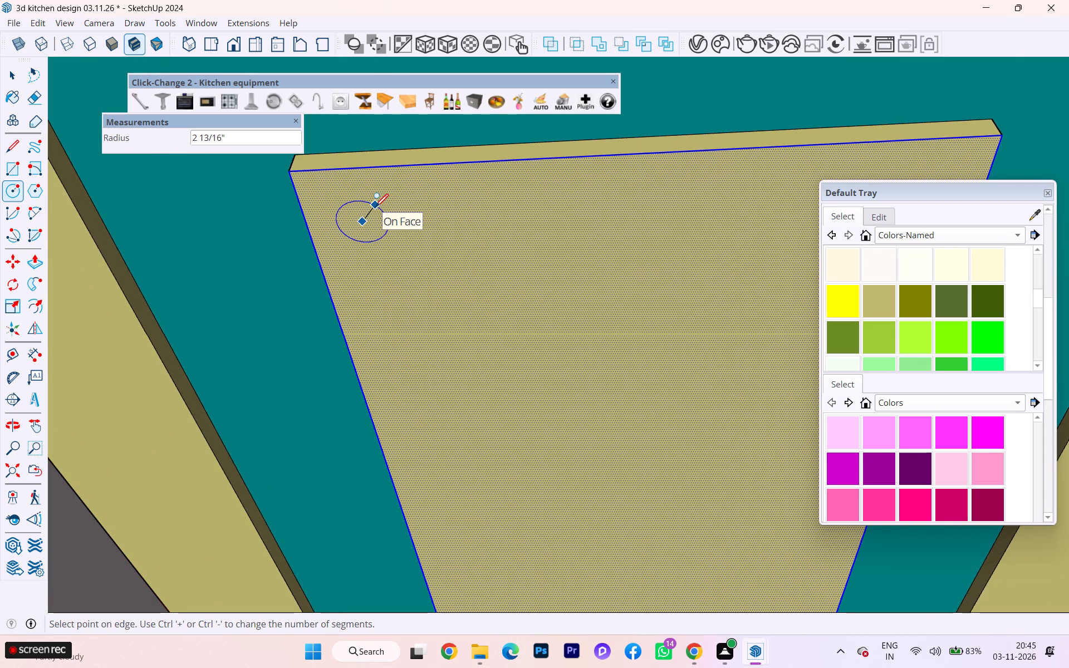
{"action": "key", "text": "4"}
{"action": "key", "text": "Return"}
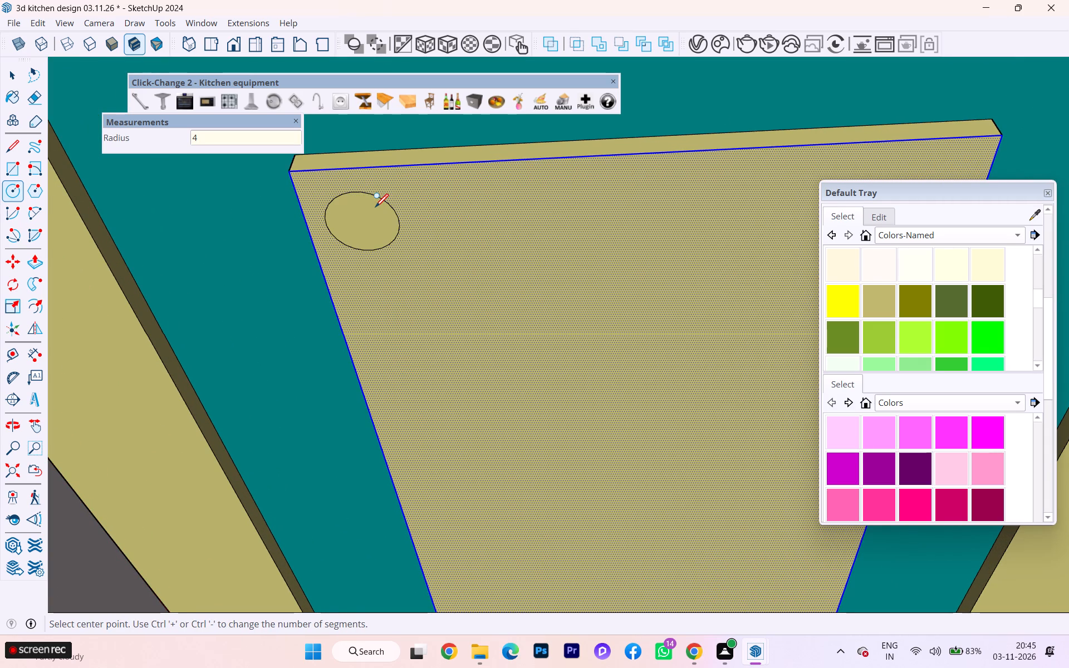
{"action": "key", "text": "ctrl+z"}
Draw a circle of 2" radius on the centre panel's bottom face, near the corner farthest from the window wall and tall cabinets.
{"action": "left_click", "coordinate": [355, 217]}
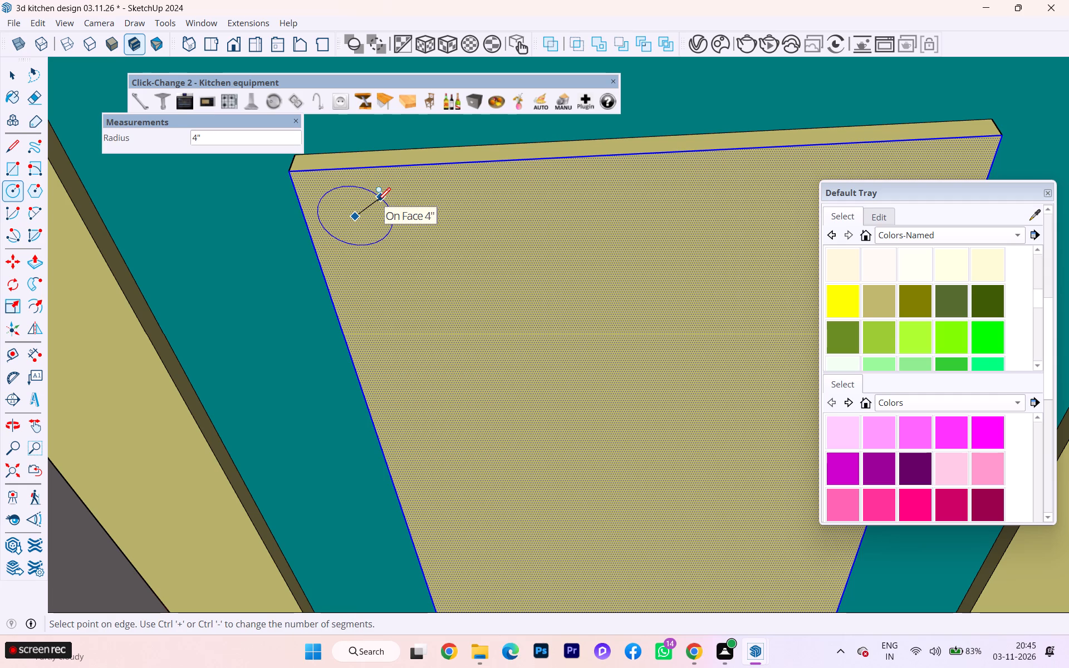
{"action": "key", "text": "2"}
{"action": "key", "text": "Return"}
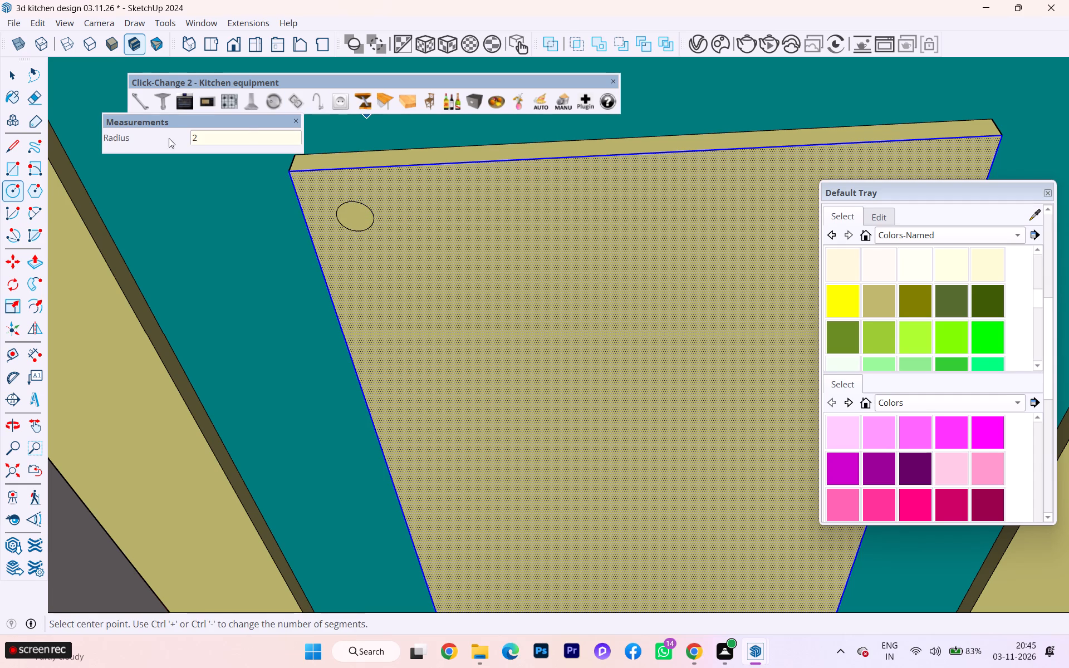
{"action": "scroll", "coordinate": [156, 148], "scroll_direction": "down", "scroll_amount": 1}
{"action": "scroll", "coordinate": [170, 155], "scroll_direction": "up", "scroll_amount": 2}
{"action": "scroll", "coordinate": [343, 184], "scroll_direction": "up", "scroll_amount": 6}
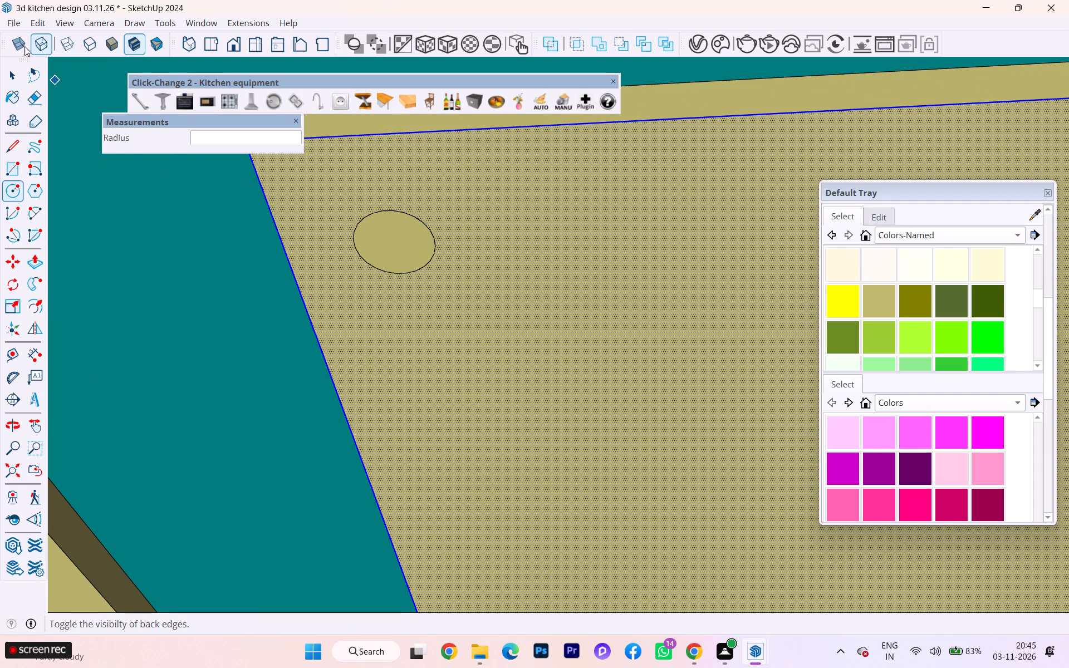
Convert the small circle and its face on the ceiling's centre panel into a component, and open it for editing.
{"action": "left_click", "coordinate": [9, 70]}
{"action": "triple_click", "coordinate": [374, 235]}
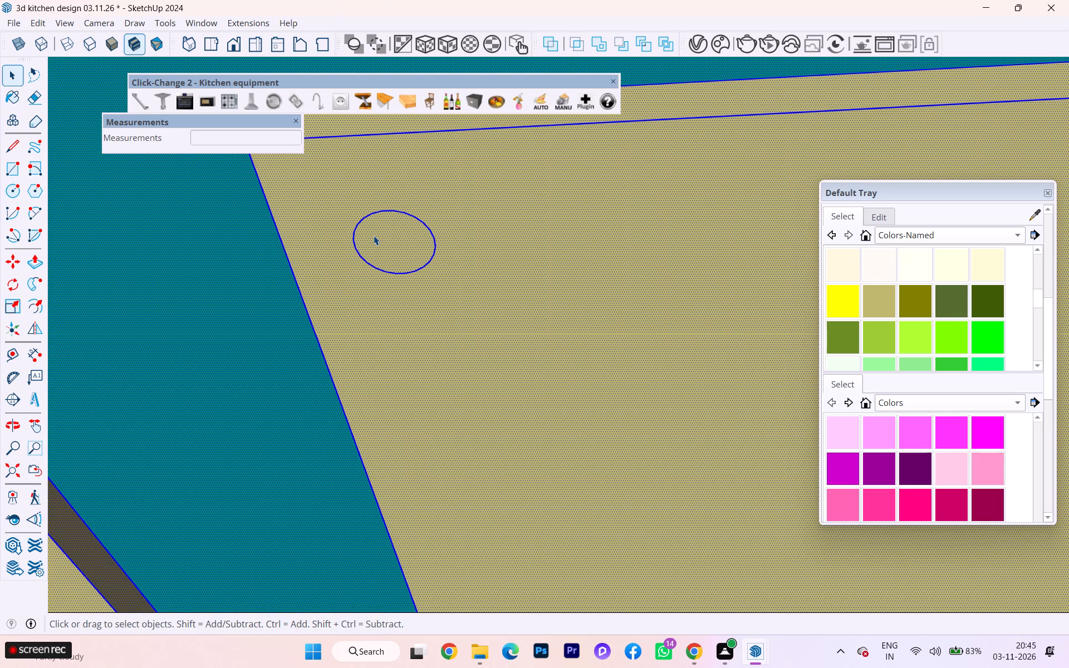
{"action": "double_click", "coordinate": [374, 235]}
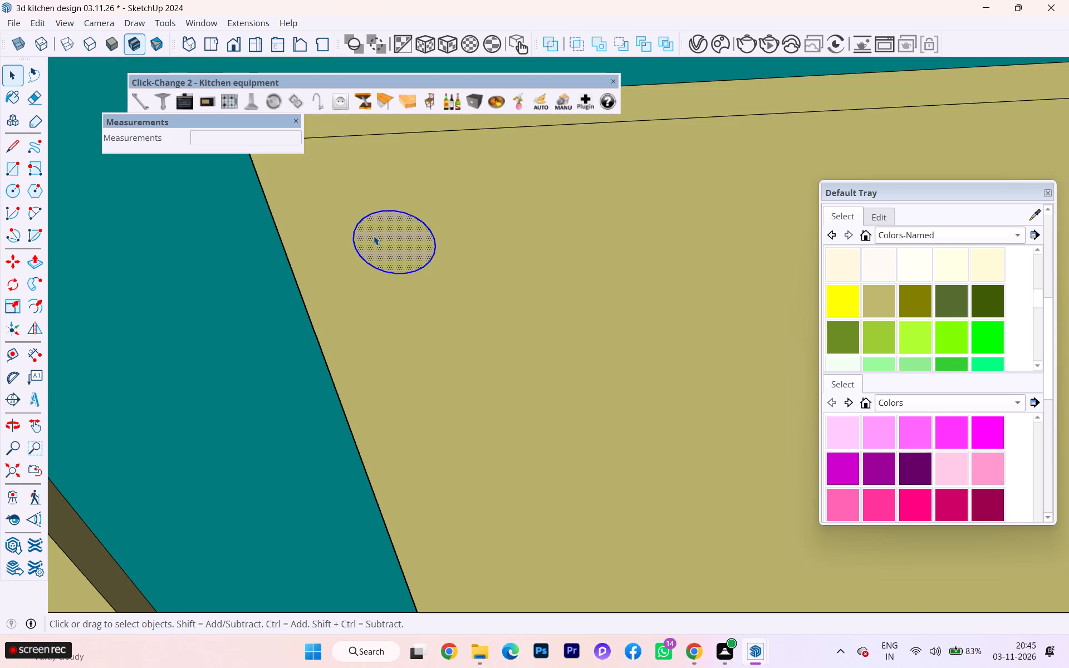
{"action": "right_click", "coordinate": [374, 235]}
{"action": "left_click", "coordinate": [432, 116]}
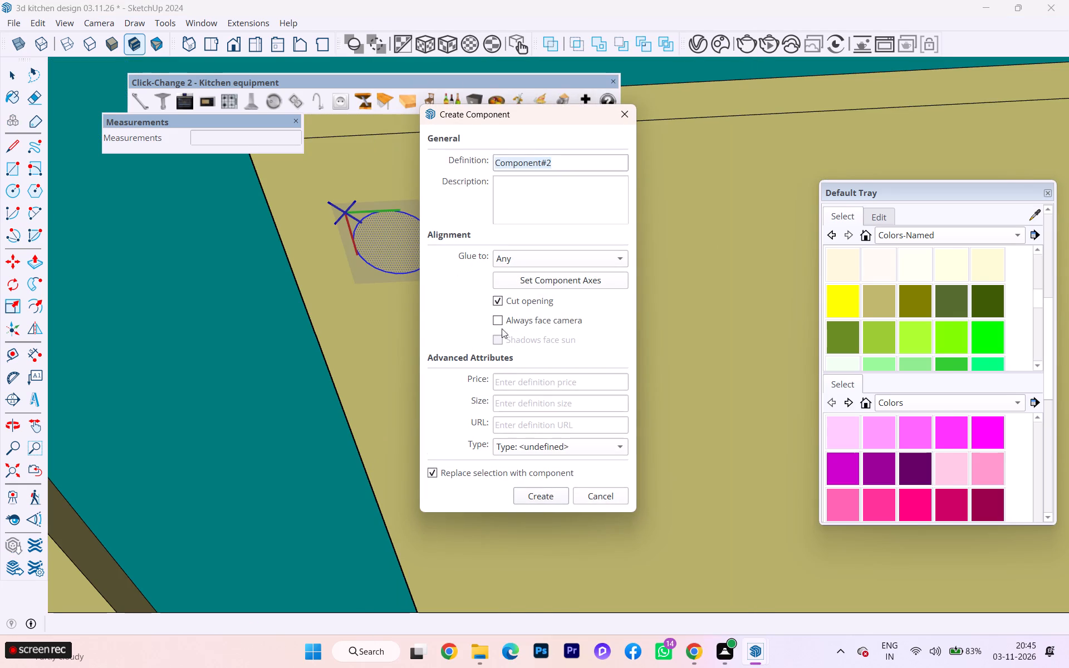
{"action": "left_click", "coordinate": [546, 499]}
{"action": "double_click", "coordinate": [397, 250]}
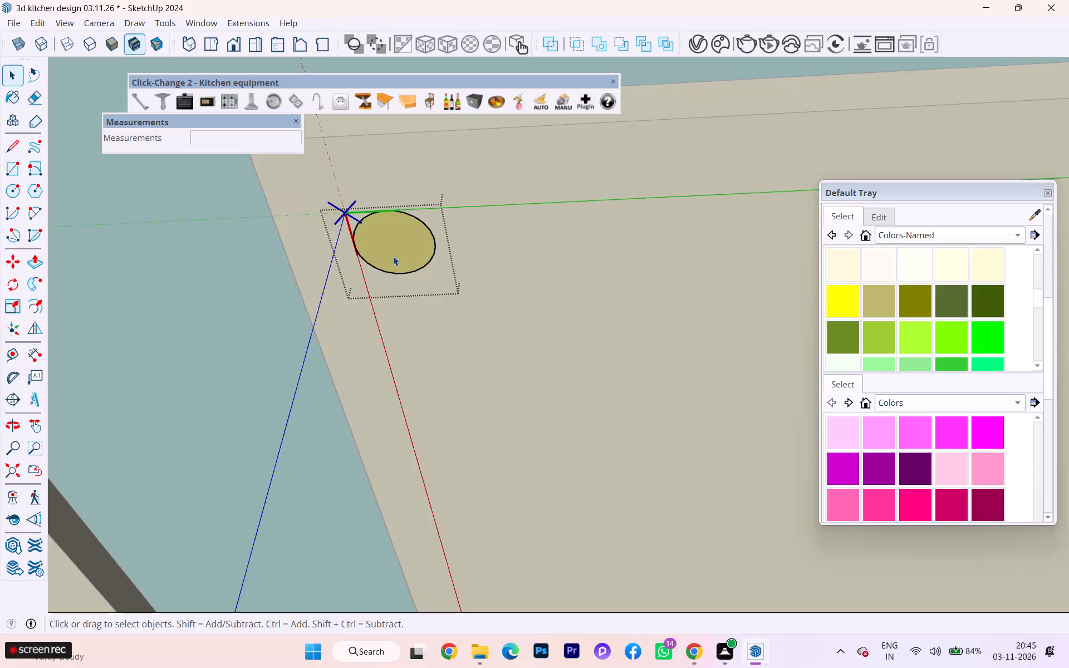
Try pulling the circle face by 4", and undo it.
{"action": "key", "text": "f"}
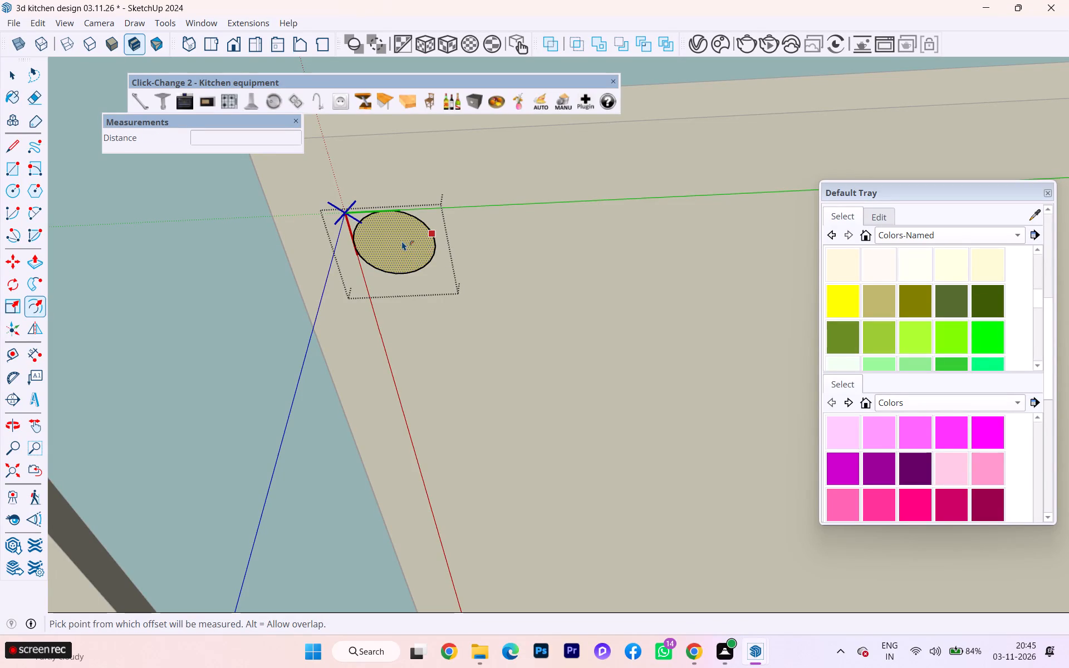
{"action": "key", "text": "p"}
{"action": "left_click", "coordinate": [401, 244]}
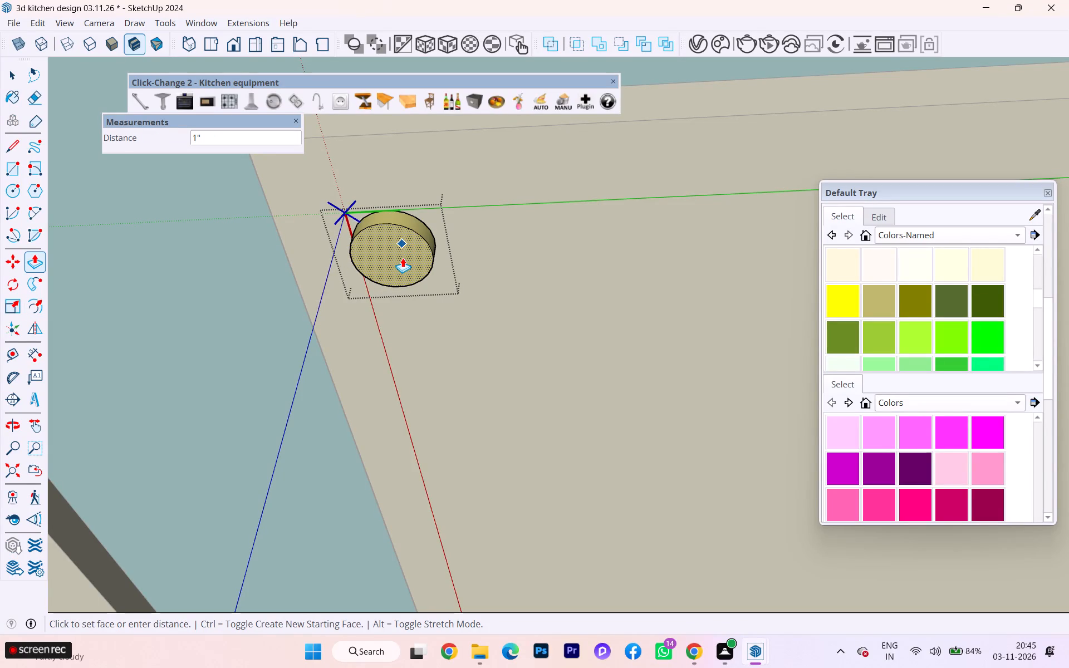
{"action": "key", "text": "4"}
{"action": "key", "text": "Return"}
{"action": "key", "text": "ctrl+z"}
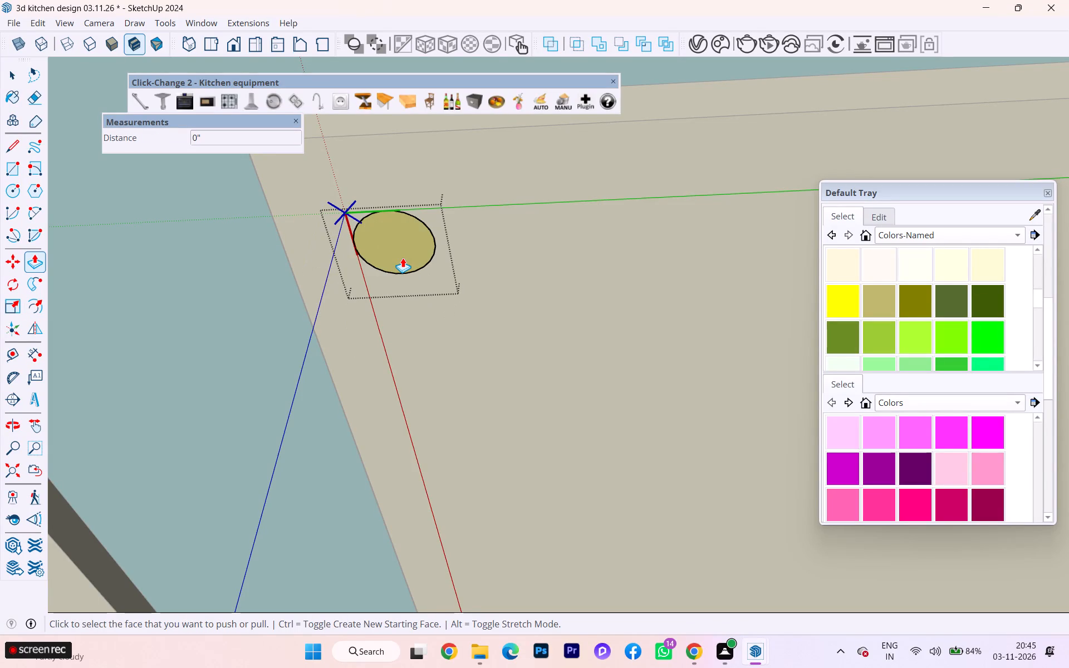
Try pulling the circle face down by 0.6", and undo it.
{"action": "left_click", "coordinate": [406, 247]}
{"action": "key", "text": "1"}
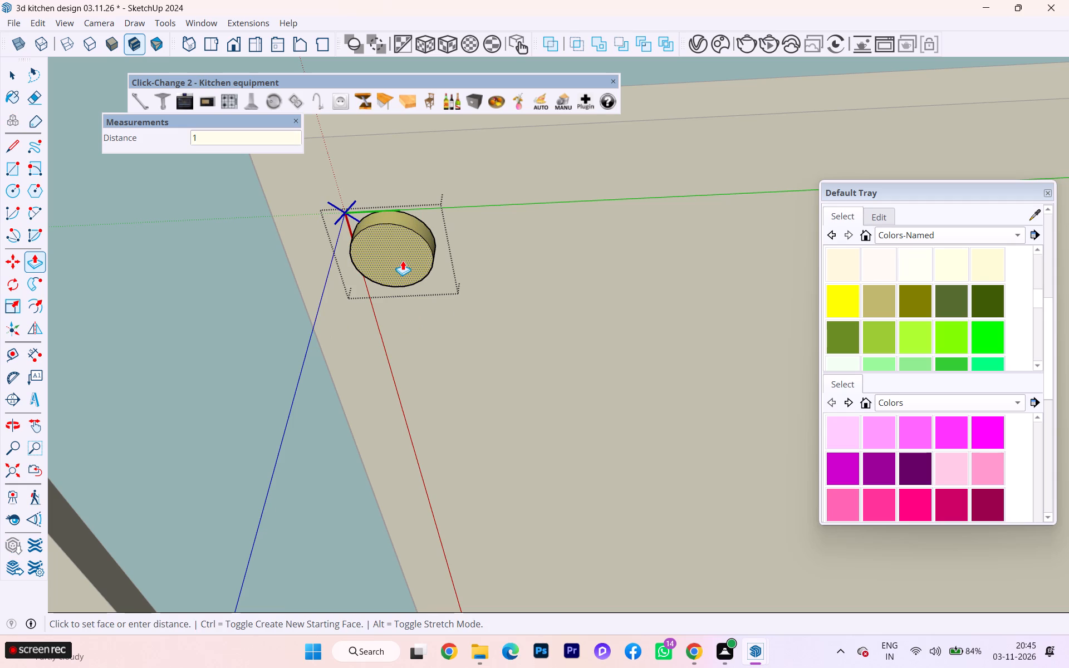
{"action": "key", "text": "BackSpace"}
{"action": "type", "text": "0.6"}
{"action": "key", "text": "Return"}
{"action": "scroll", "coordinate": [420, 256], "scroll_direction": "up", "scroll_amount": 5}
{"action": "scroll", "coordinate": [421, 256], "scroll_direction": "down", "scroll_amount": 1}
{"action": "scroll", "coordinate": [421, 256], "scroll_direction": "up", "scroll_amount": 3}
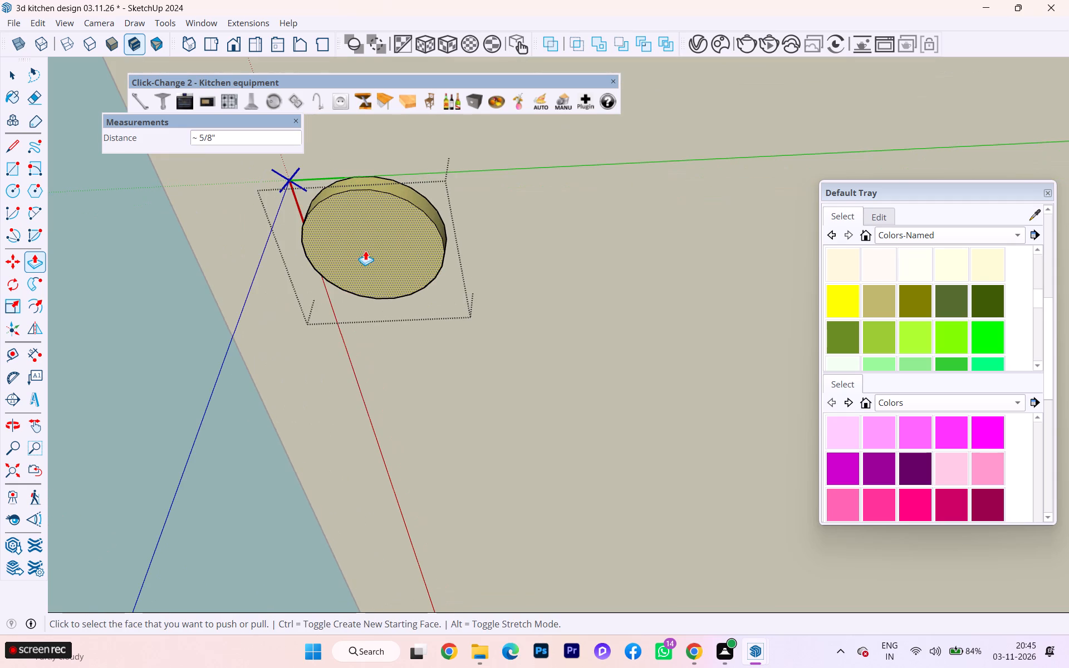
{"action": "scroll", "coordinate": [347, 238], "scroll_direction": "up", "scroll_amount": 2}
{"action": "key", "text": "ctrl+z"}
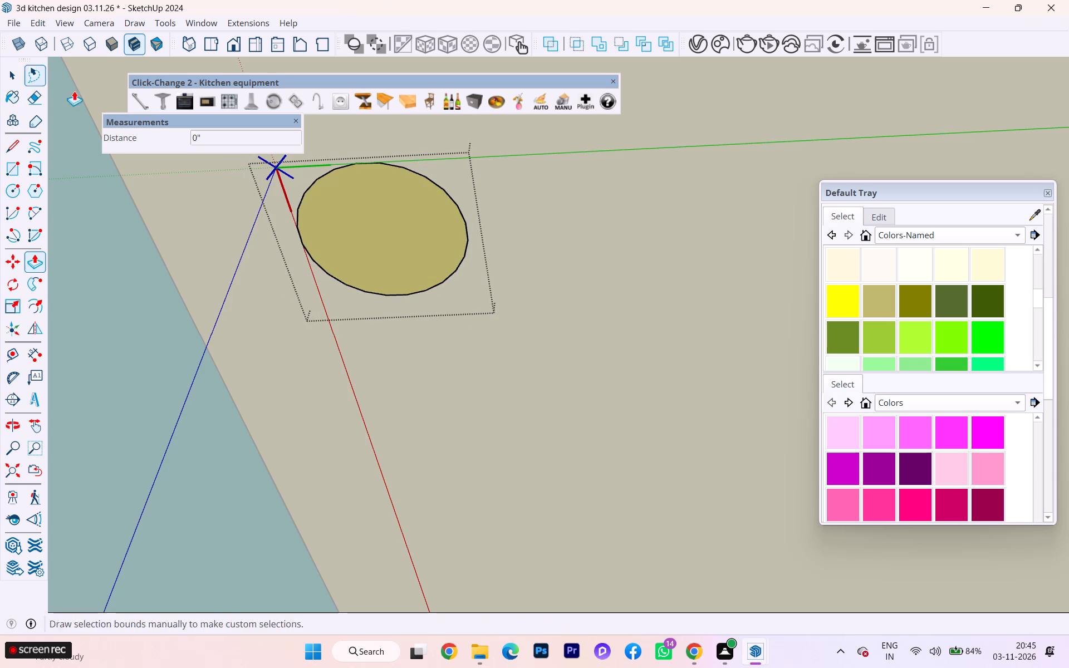
Set the circle edge's segments to 100 in its entity properties.
{"action": "left_click", "coordinate": [12, 80]}
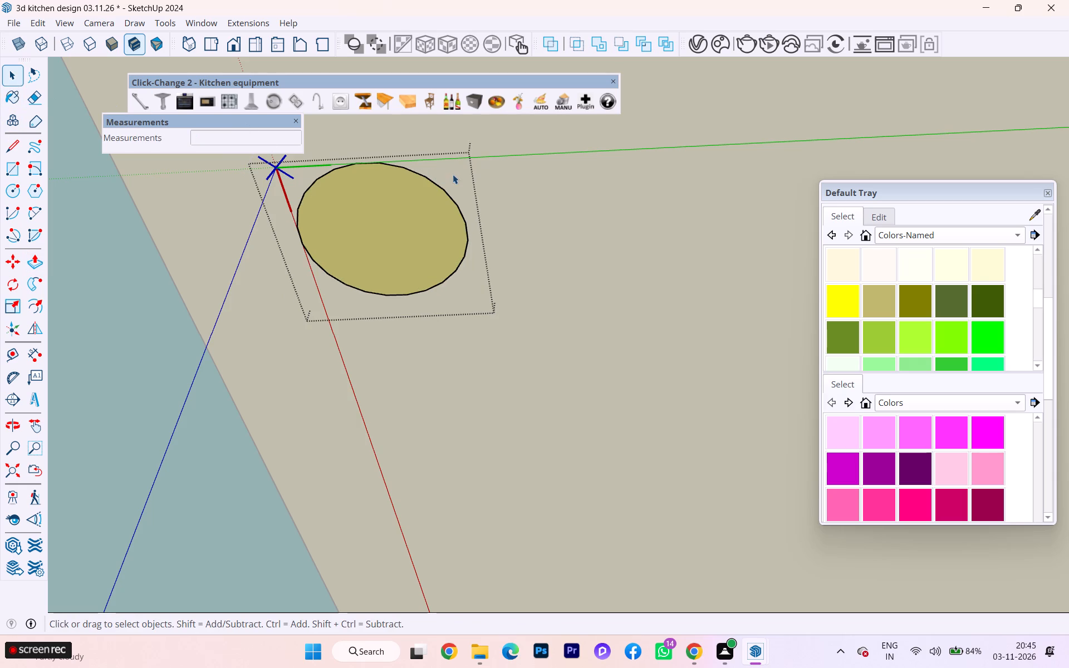
{"action": "double_click", "coordinate": [445, 189]}
{"action": "scroll", "coordinate": [986, 396], "scroll_direction": "down", "scroll_amount": 1}
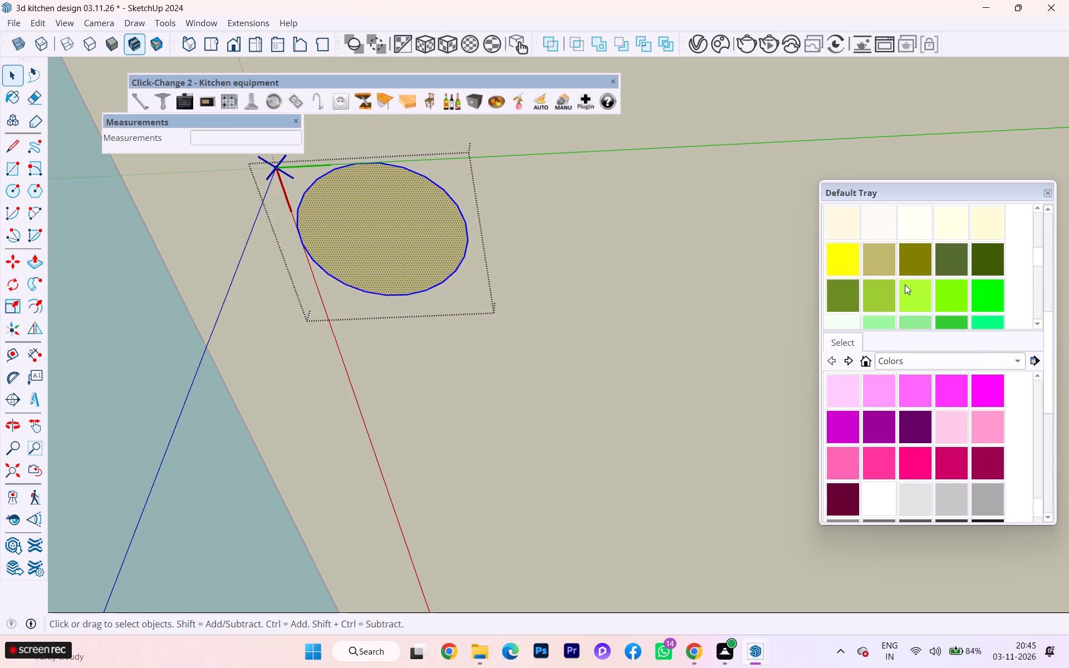
{"action": "scroll", "coordinate": [905, 273], "scroll_direction": "up", "scroll_amount": 7}
{"action": "scroll", "coordinate": [989, 277], "scroll_direction": "up", "scroll_amount": 1}
{"action": "scroll", "coordinate": [998, 279], "scroll_direction": "down", "scroll_amount": 1}
{"action": "scroll", "coordinate": [1011, 283], "scroll_direction": "up", "scroll_amount": 7}
{"action": "scroll", "coordinate": [1047, 276], "scroll_direction": "down", "scroll_amount": 1}
{"action": "scroll", "coordinate": [1047, 276], "scroll_direction": "up", "scroll_amount": 1}
{"action": "scroll", "coordinate": [865, 226], "scroll_direction": "up", "scroll_amount": 1}
{"action": "scroll", "coordinate": [864, 226], "scroll_direction": "down", "scroll_amount": 2}
{"action": "scroll", "coordinate": [864, 226], "scroll_direction": "up", "scroll_amount": 3}
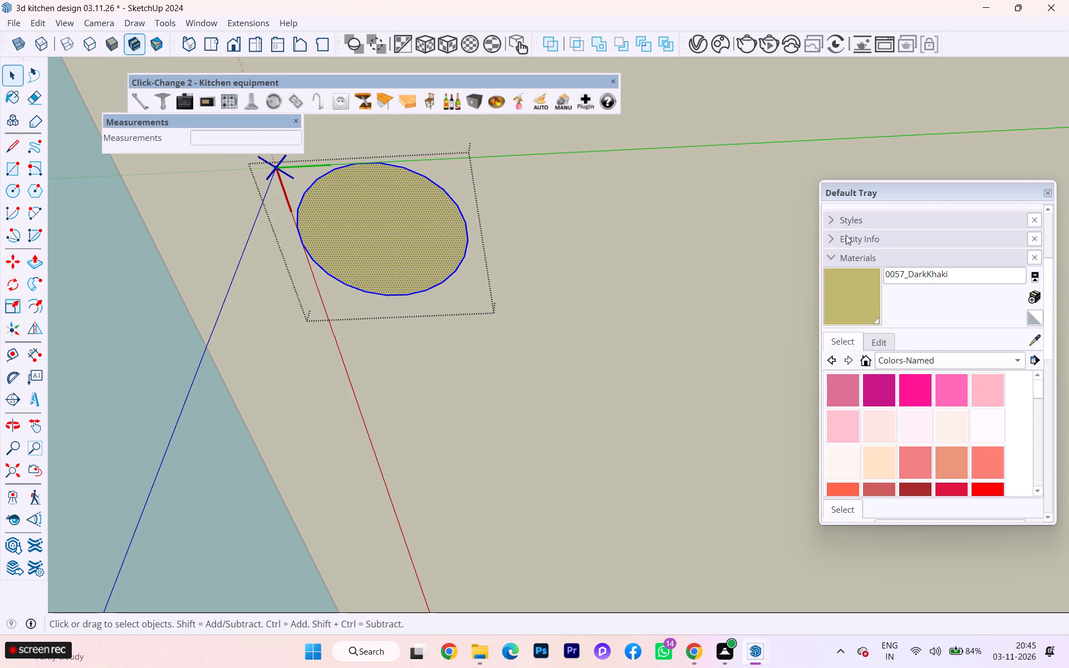
{"action": "left_click", "coordinate": [830, 259]}
{"action": "left_click", "coordinate": [839, 245]}
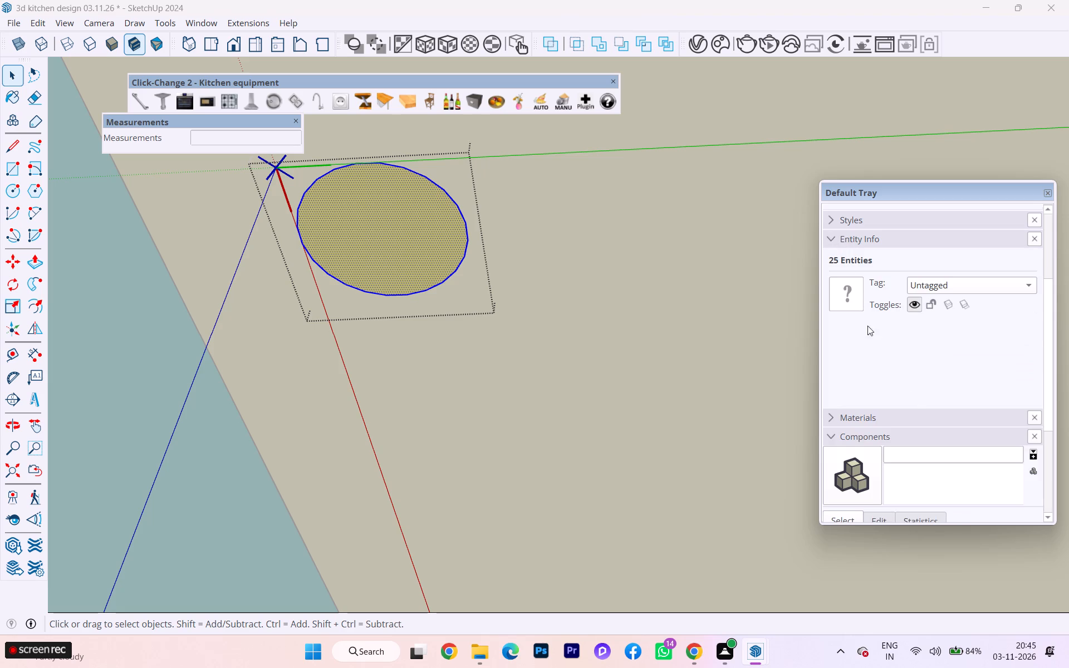
{"action": "scroll", "coordinate": [906, 407], "scroll_direction": "down", "scroll_amount": 1}
{"action": "scroll", "coordinate": [915, 245], "scroll_direction": "up", "scroll_amount": 2}
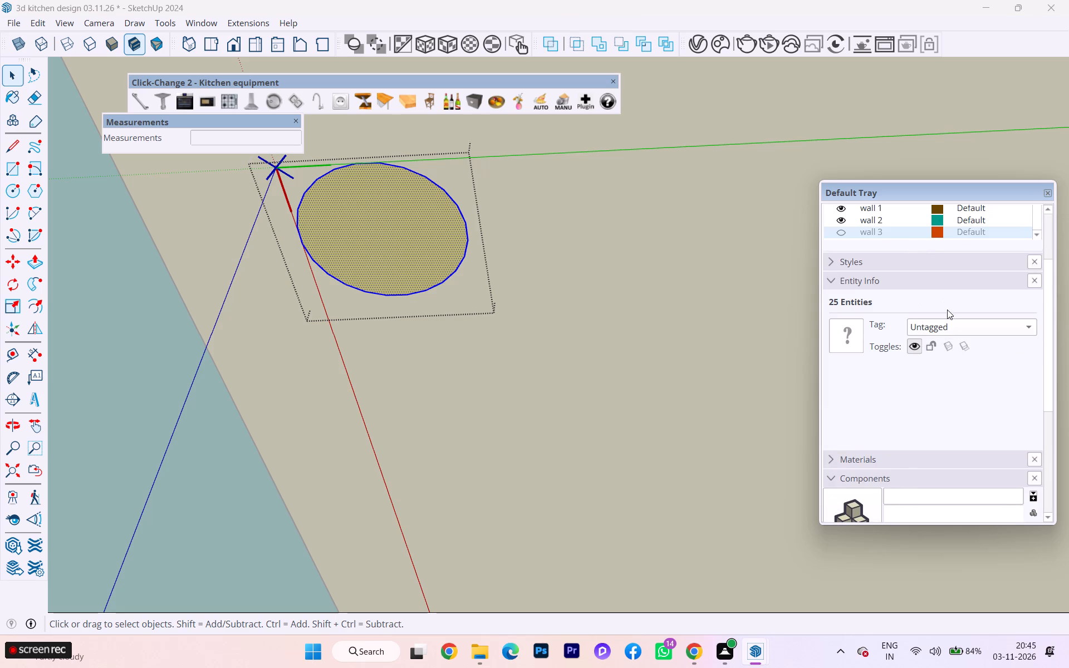
{"action": "left_click", "coordinate": [408, 249]}
{"action": "left_click", "coordinate": [461, 224]}
{"action": "left_click", "coordinate": [464, 216]}
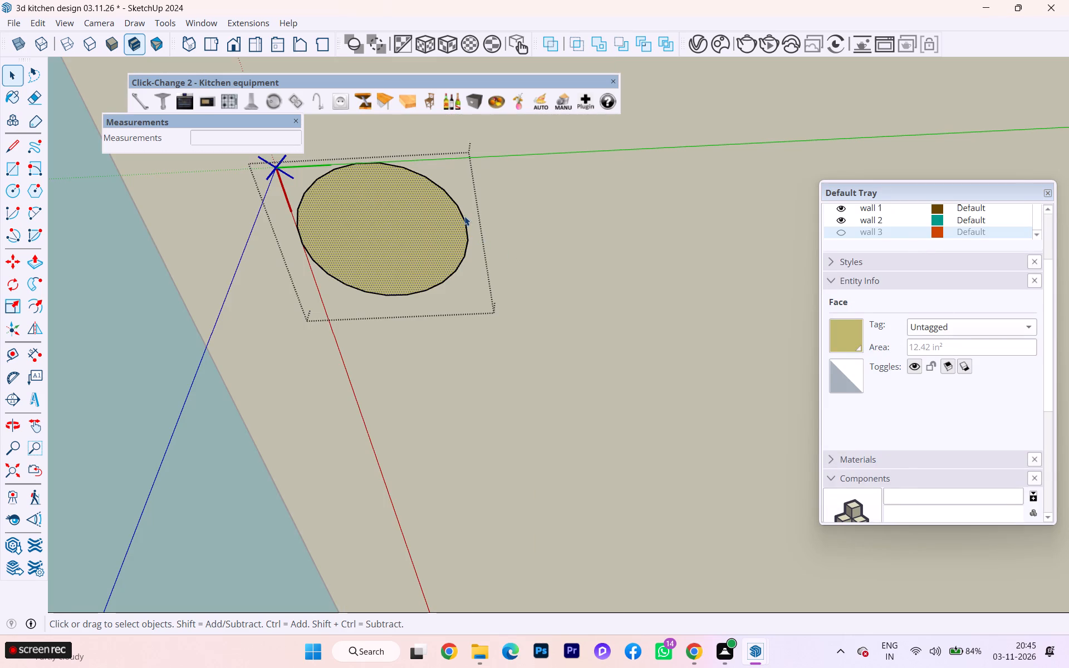
{"action": "left_click_drag", "start_coordinate": [979, 366], "coordinate": [915, 368]}
{"action": "type", "text": "100"}
{"action": "key", "text": "Return"}
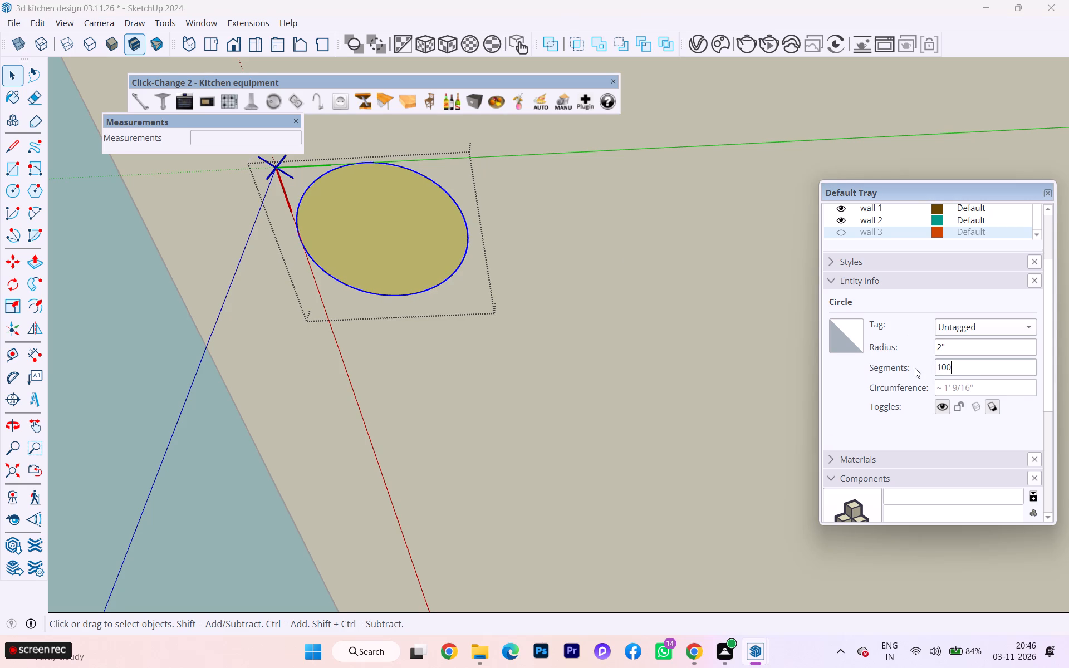
{"action": "left_click", "coordinate": [703, 356]}
Reopen the circle component and pull its face 0.6" down from the ceiling panel to form a disc.
{"action": "left_click", "coordinate": [426, 240]}
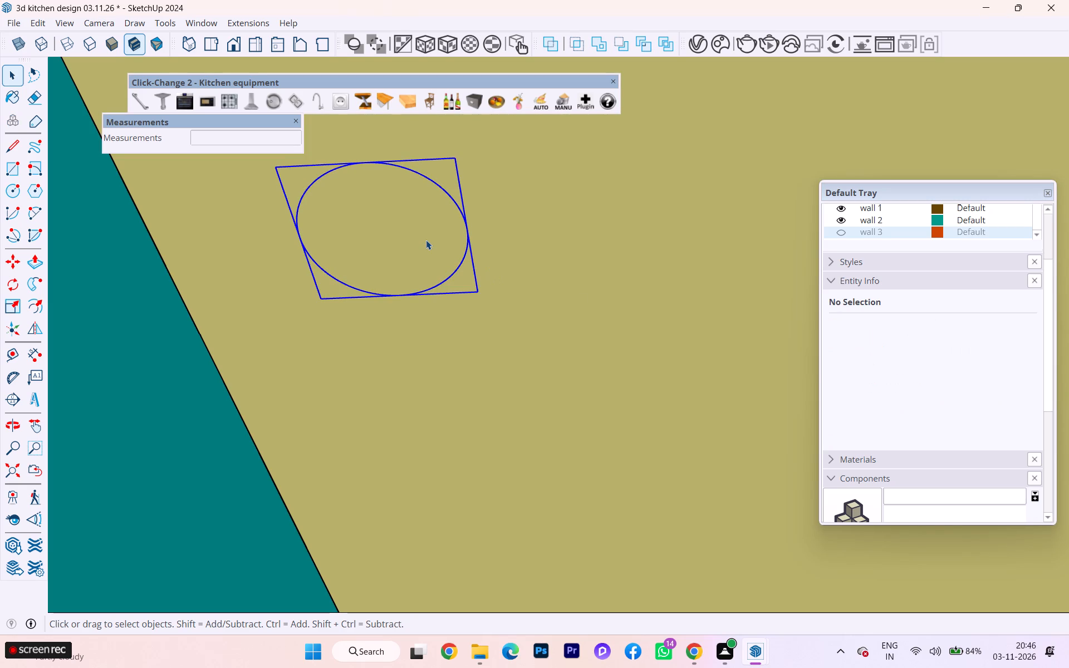
{"action": "double_click", "coordinate": [426, 240]}
{"action": "left_click", "coordinate": [426, 240]}
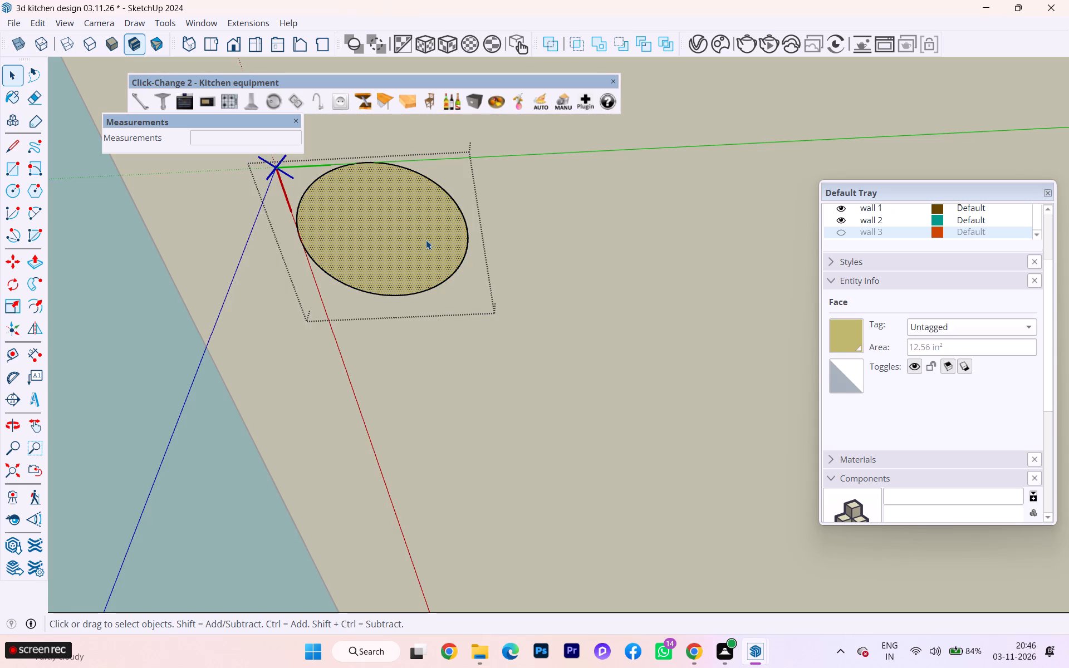
{"action": "key", "text": "p"}
{"action": "left_click", "coordinate": [426, 240]}
{"action": "type", "text": "0."}
{"action": "key", "text": "6"}
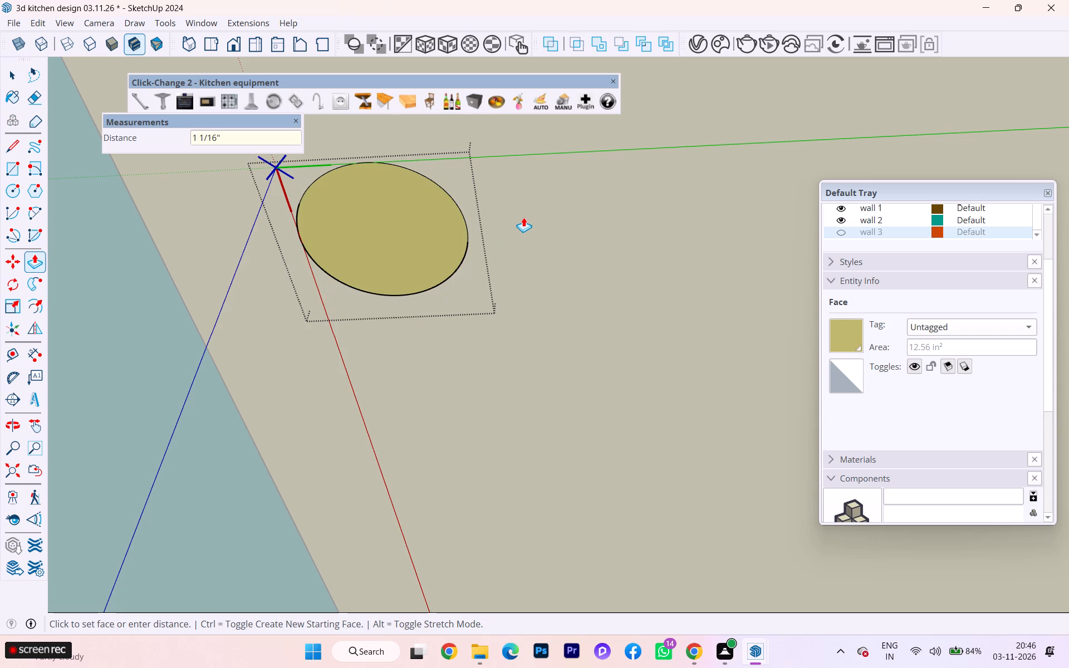
{"action": "type", "text": "0.6"}
{"action": "key", "text": "Return"}
{"action": "scroll", "coordinate": [376, 255], "scroll_direction": "up", "scroll_amount": 1}
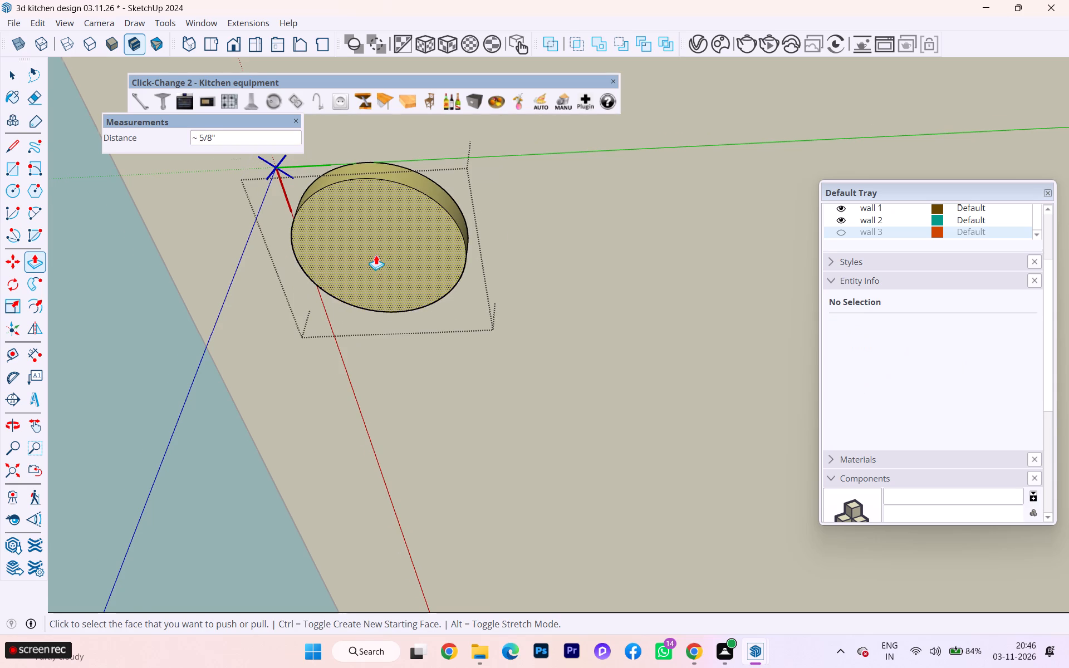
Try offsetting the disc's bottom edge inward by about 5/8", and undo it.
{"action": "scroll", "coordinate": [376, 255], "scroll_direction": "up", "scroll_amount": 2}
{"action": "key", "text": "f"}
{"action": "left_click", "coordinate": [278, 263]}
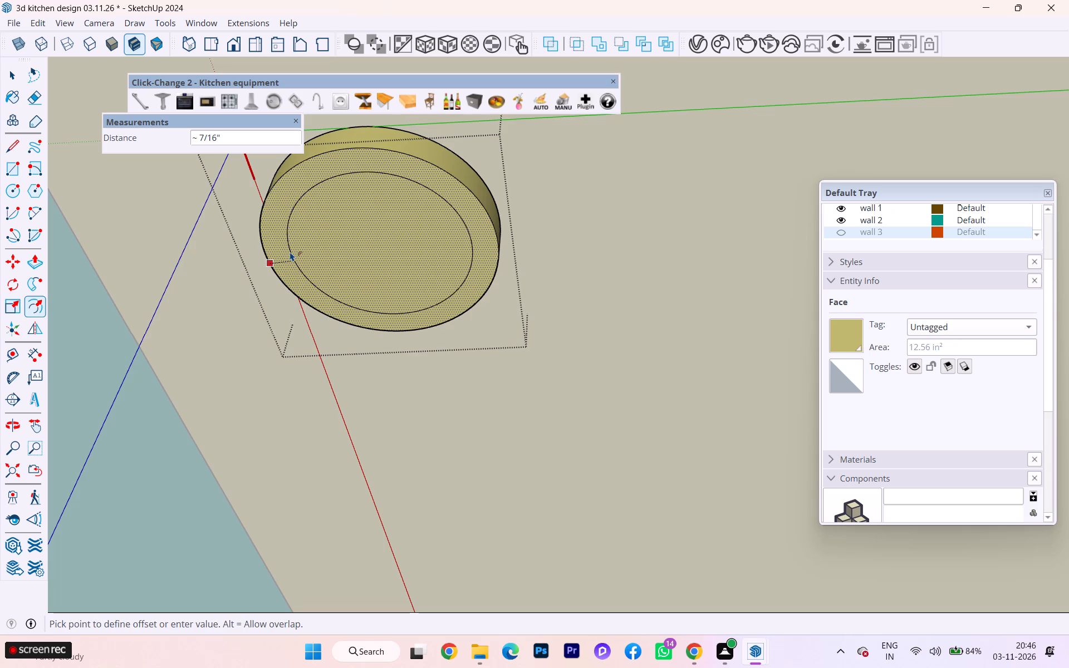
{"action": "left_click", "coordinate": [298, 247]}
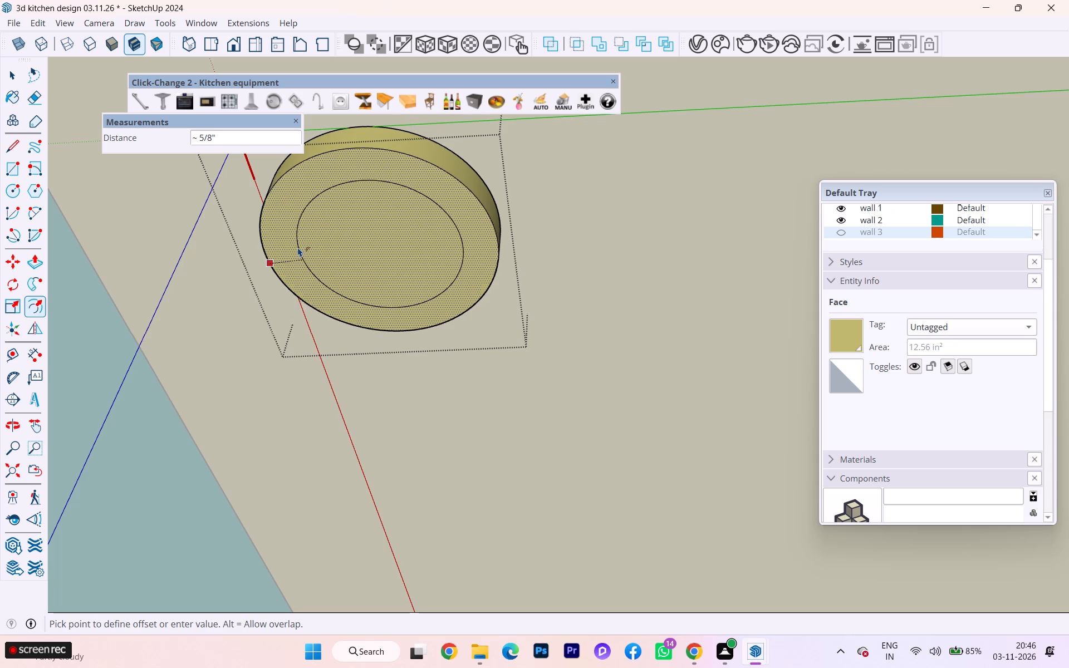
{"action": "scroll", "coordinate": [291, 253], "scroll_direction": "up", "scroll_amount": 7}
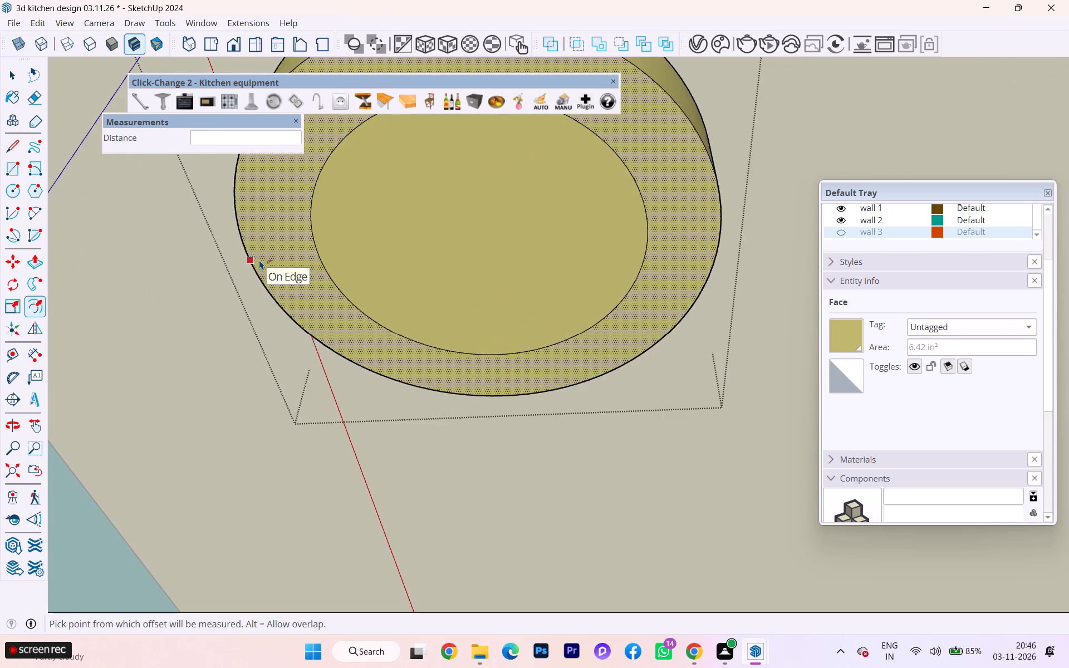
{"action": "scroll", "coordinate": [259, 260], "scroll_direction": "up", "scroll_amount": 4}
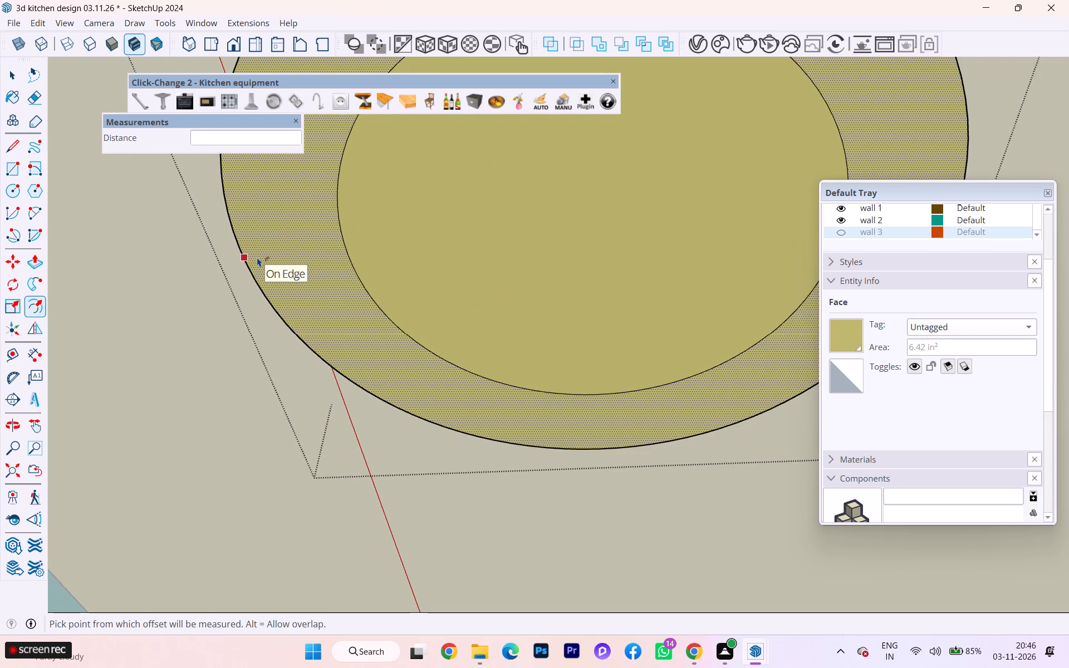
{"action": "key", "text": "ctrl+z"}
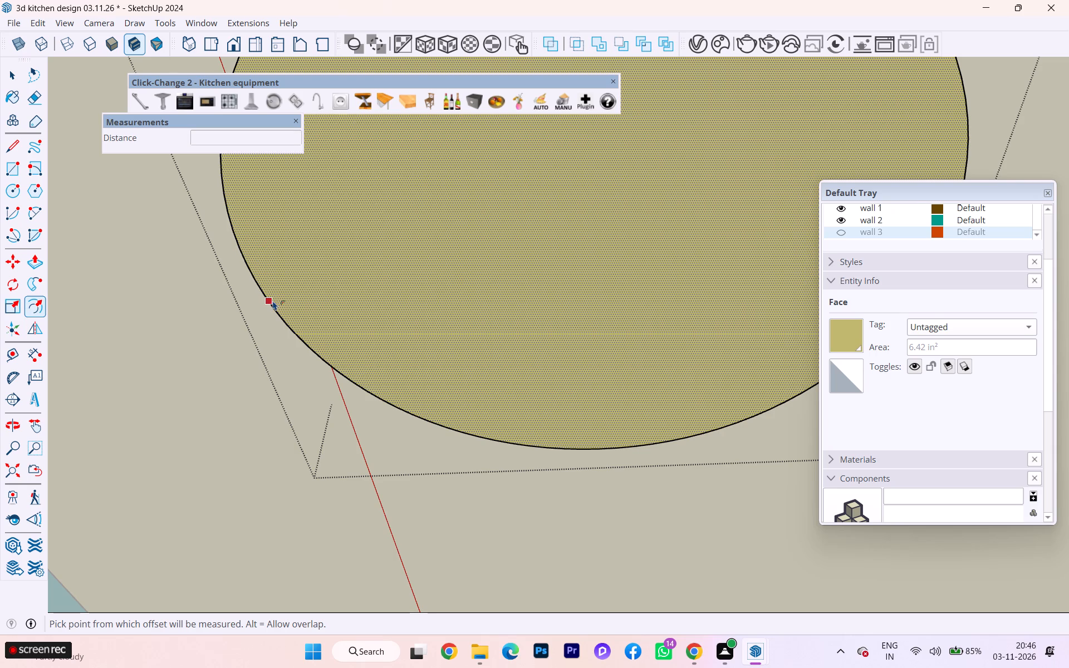
Offset the disc's bottom edge inward to form a concentric inner circle of about 4.7 in² in area.
{"action": "left_click", "coordinate": [273, 301]}
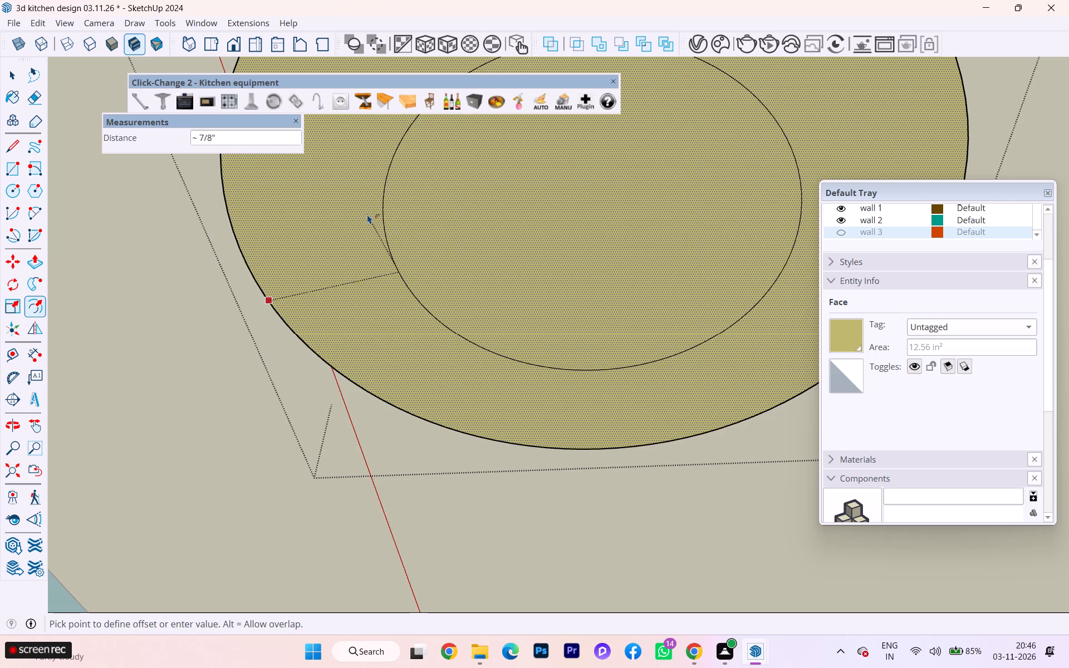
{"action": "left_click", "coordinate": [354, 214]}
Push the disc's inner circle face 3/8" into the disc to form a round recess.
{"action": "scroll", "coordinate": [411, 253], "scroll_direction": "down", "scroll_amount": 2}
{"action": "middle_click_drag", "start_coordinate": [413, 277], "coordinate": [460, 384]}
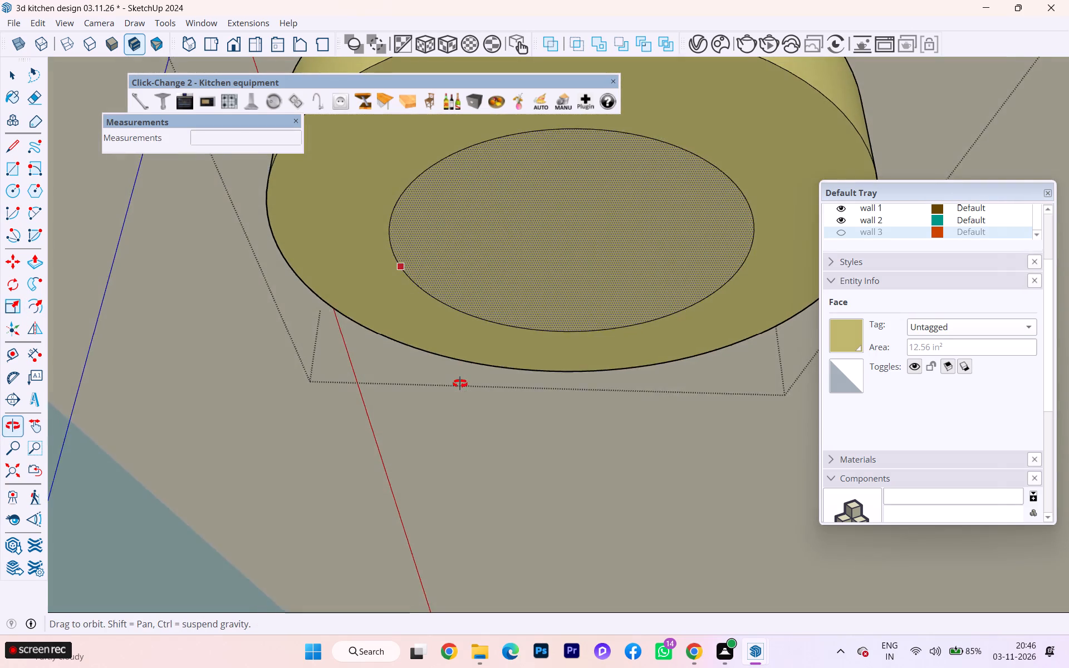
{"action": "middle_click_drag", "start_coordinate": [460, 384], "coordinate": [439, 350]}
{"action": "key", "text": "p"}
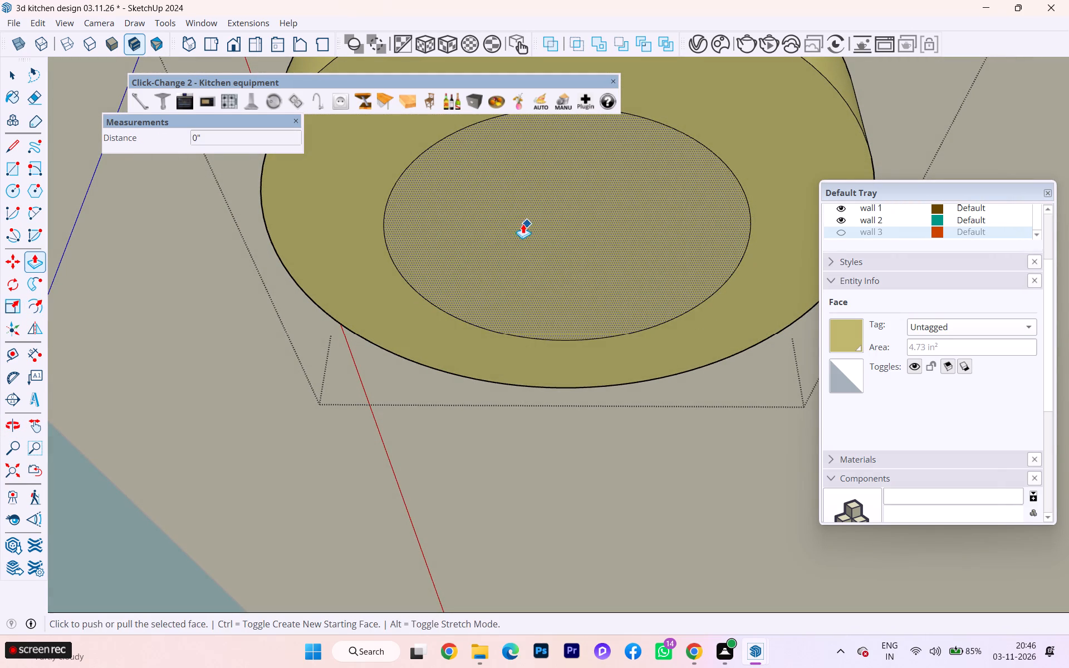
{"action": "left_click", "coordinate": [522, 224]}
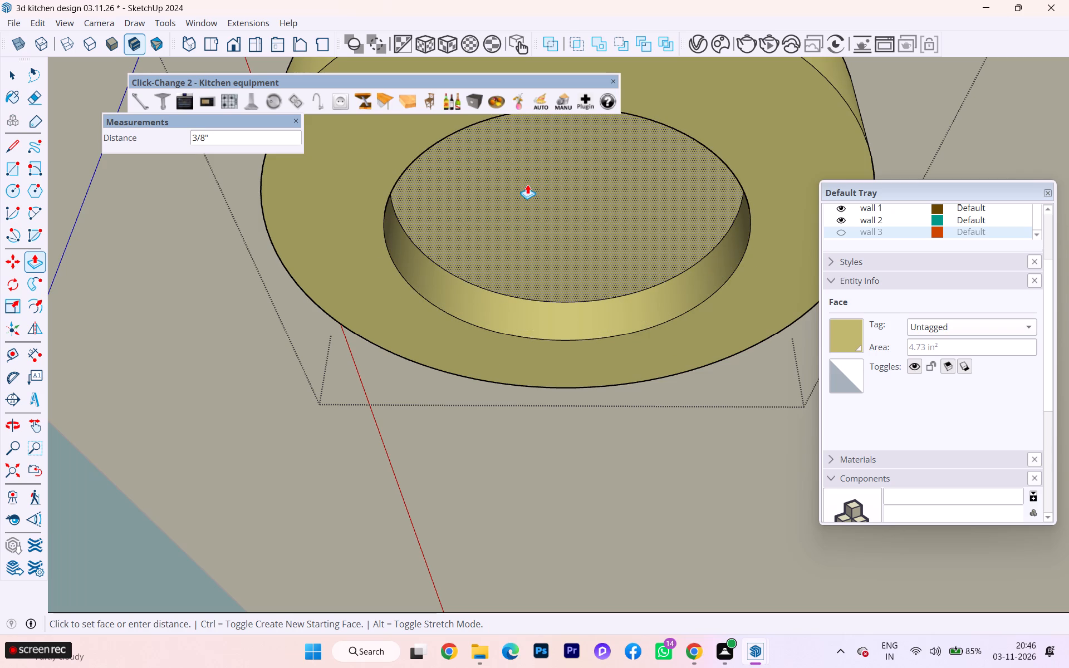
{"action": "left_click", "coordinate": [527, 184]}
{"action": "scroll", "coordinate": [551, 211], "scroll_direction": "down", "scroll_amount": 2}
{"action": "middle_click_drag", "start_coordinate": [543, 215], "coordinate": [461, 267]}
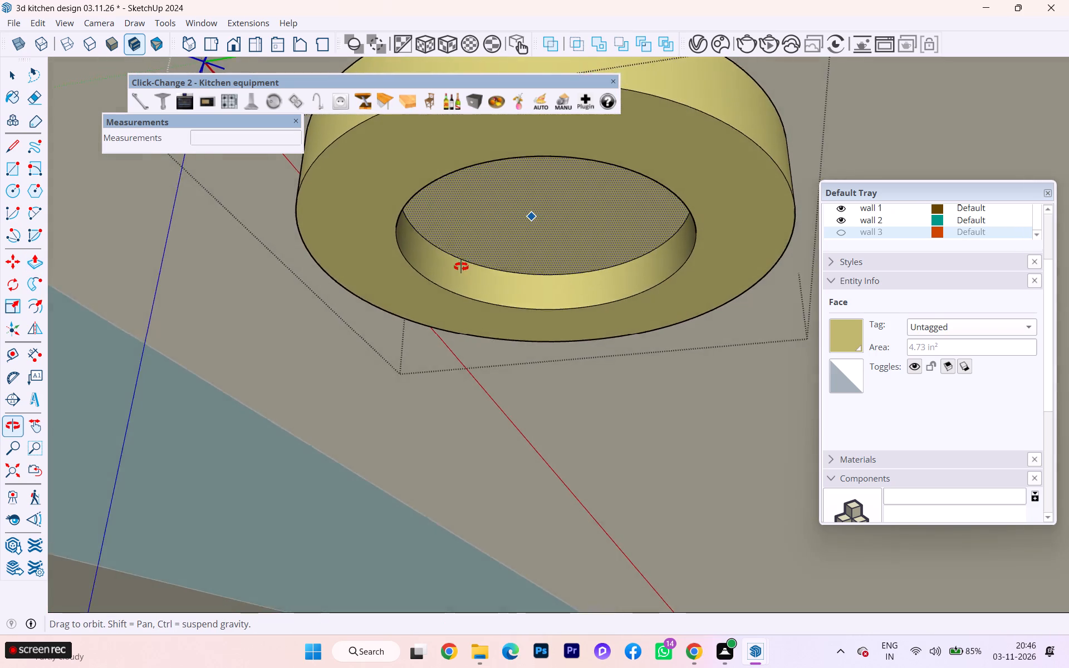
{"action": "middle_click_drag", "start_coordinate": [461, 267], "coordinate": [448, 250]}
Offset the outer edge of the disc's bottom face inward by about 1/8".
{"action": "scroll", "coordinate": [384, 233], "scroll_direction": "up", "scroll_amount": 2}
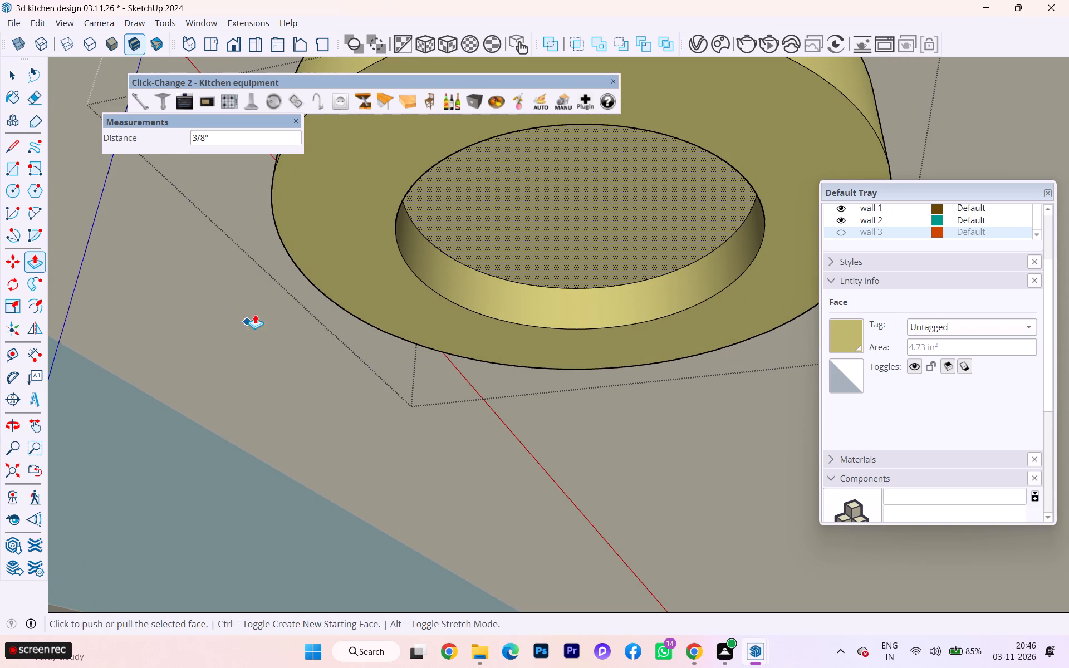
{"action": "left_click", "coordinate": [19, 69]}
{"action": "left_click", "coordinate": [373, 240]}
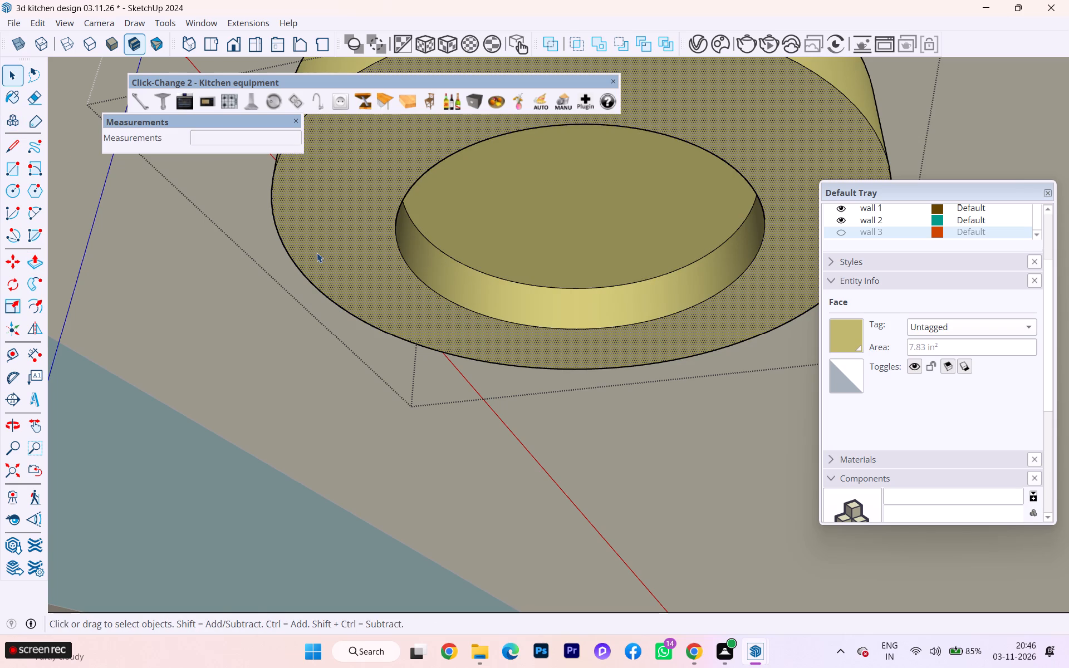
{"action": "key", "text": "f"}
{"action": "left_click", "coordinate": [296, 247]}
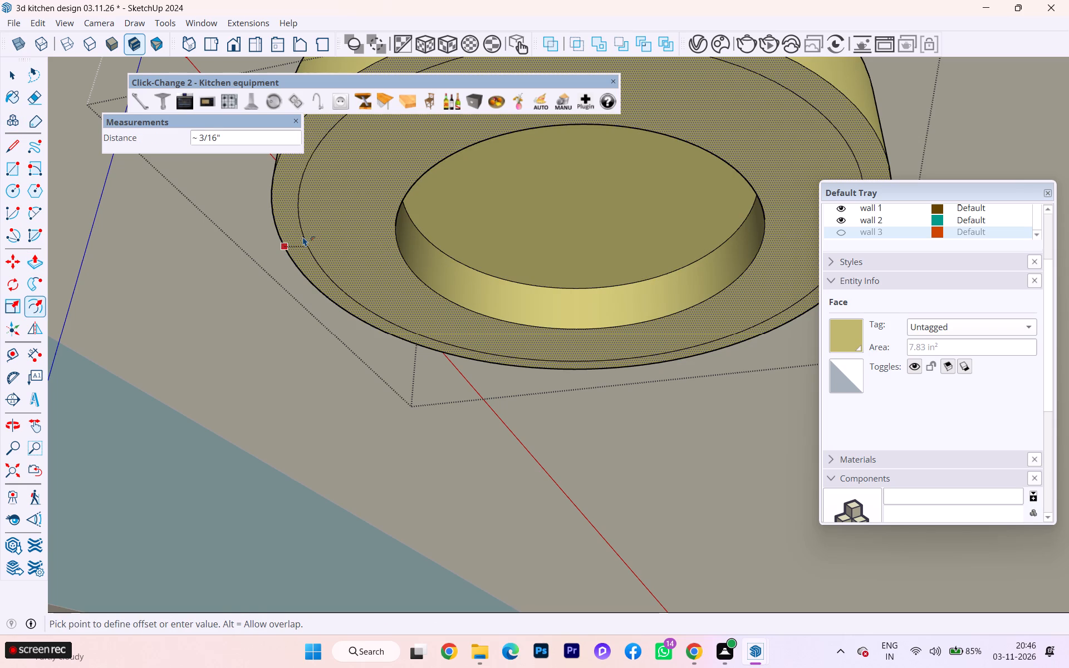
{"action": "left_click", "coordinate": [296, 238]}
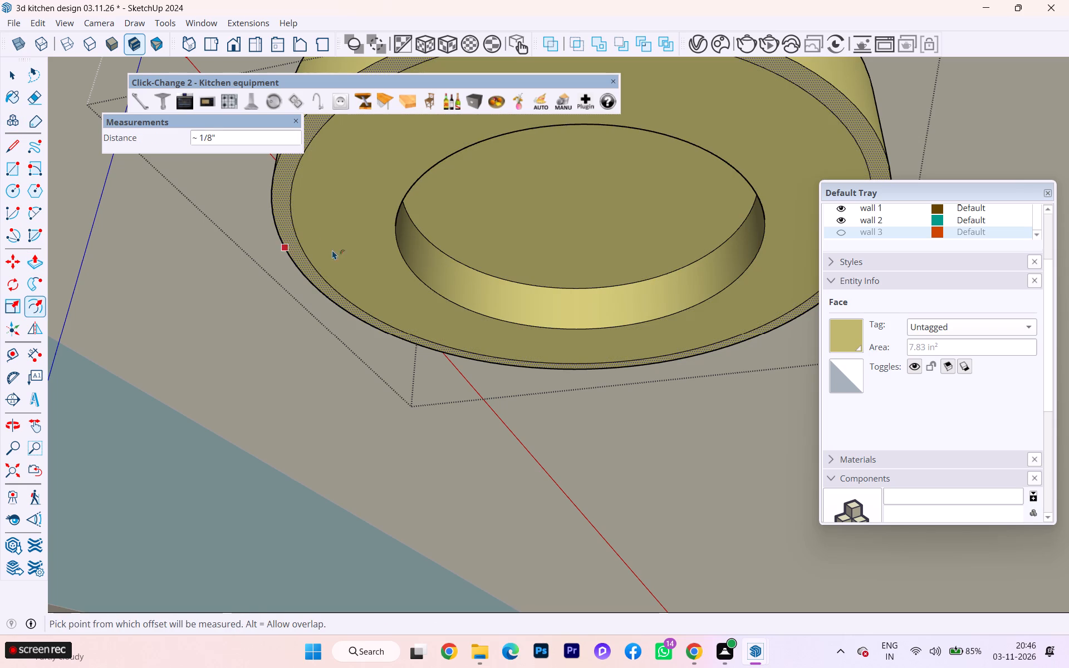
Offset the central recess's rim circle outward by about 1/4" on the disc's bottom face.
{"action": "left_click", "coordinate": [12, 68]}
{"action": "left_click", "coordinate": [397, 245]}
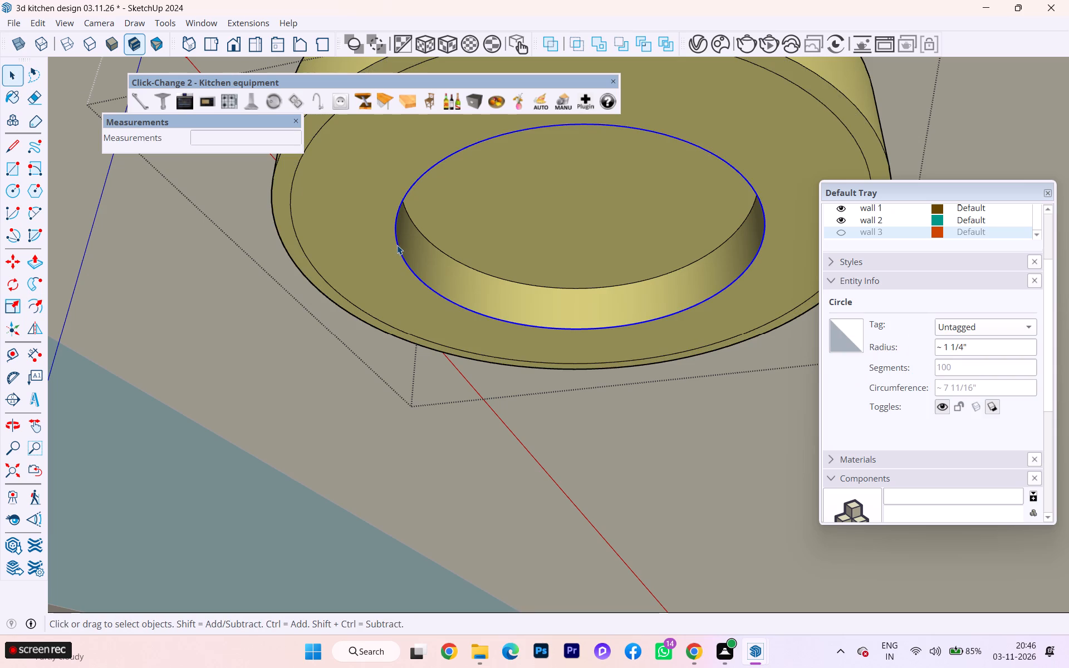
{"action": "key", "text": "f"}
{"action": "left_click", "coordinate": [394, 237]}
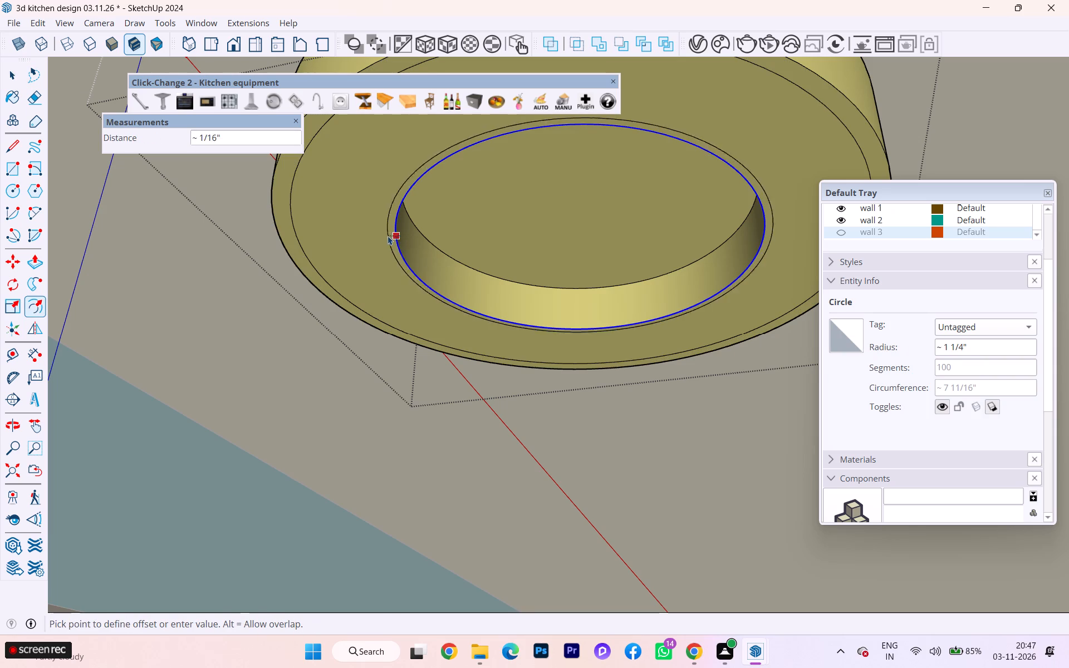
{"action": "left_click", "coordinate": [359, 222]}
Push the wide ring face between the two offset circles 1/8" into the disc.
{"action": "key", "text": "p"}
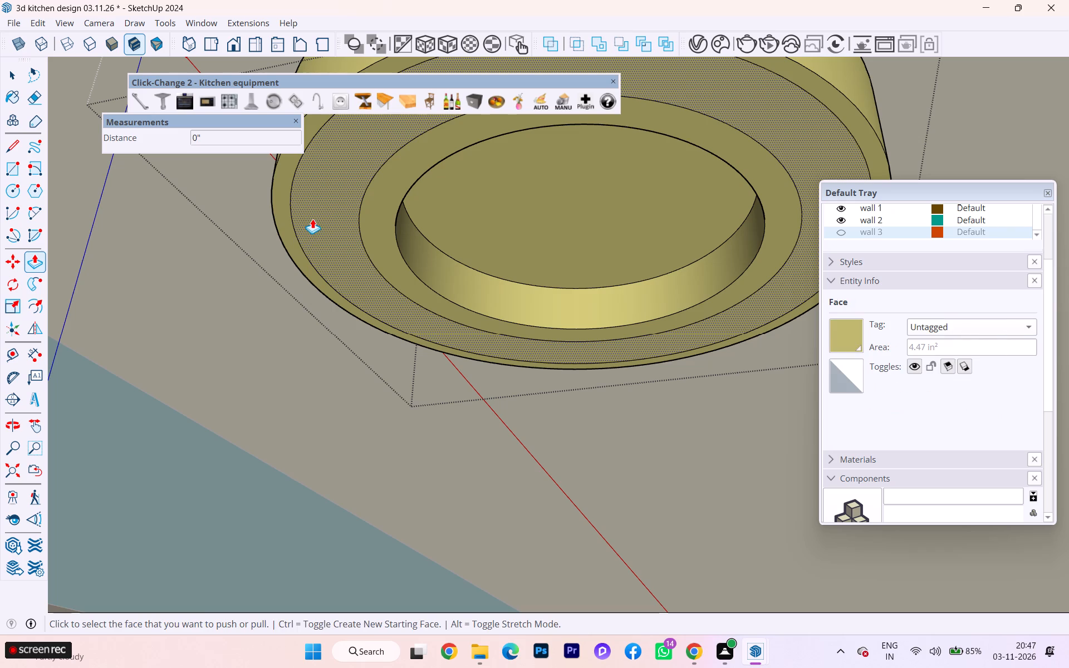
{"action": "left_click", "coordinate": [312, 219]}
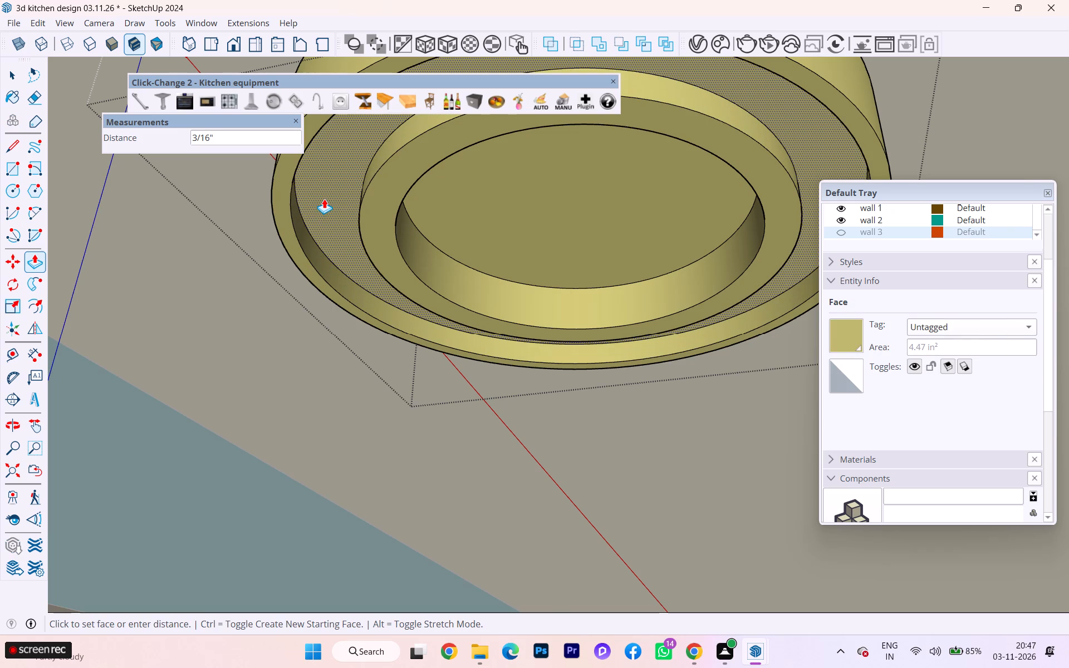
{"action": "left_click", "coordinate": [318, 203]}
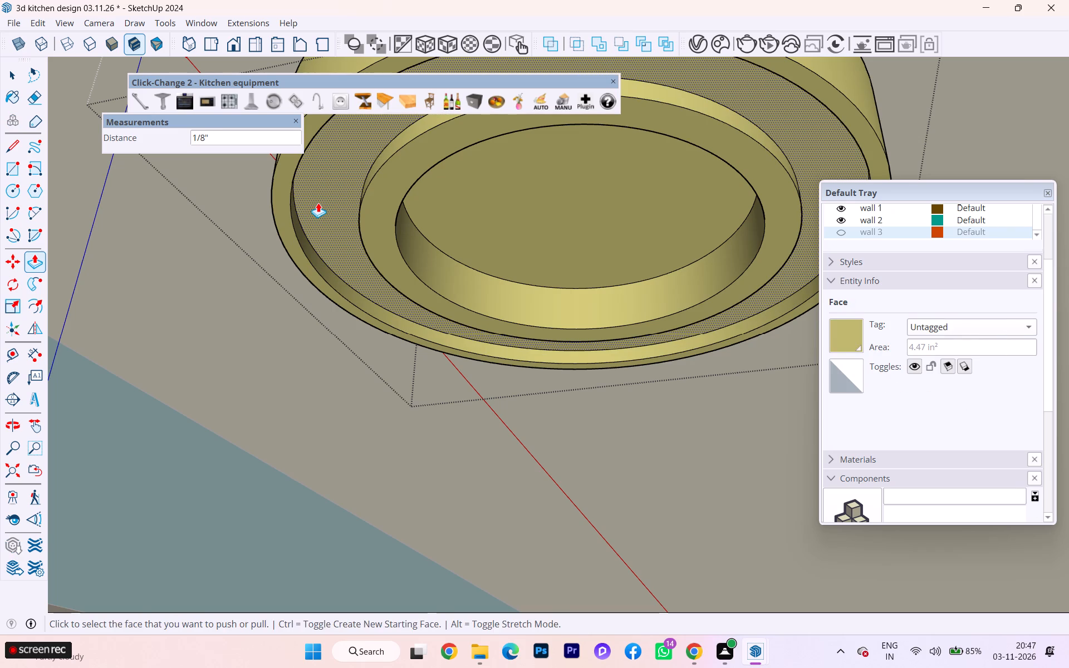
Push the narrow ring face around the central recess 1/16" into the disc.
{"action": "scroll", "coordinate": [400, 278], "scroll_direction": "down", "scroll_amount": 1}
{"action": "middle_click_drag", "start_coordinate": [400, 278], "coordinate": [419, 151]}
{"action": "scroll", "coordinate": [382, 269], "scroll_direction": "down", "scroll_amount": 6}
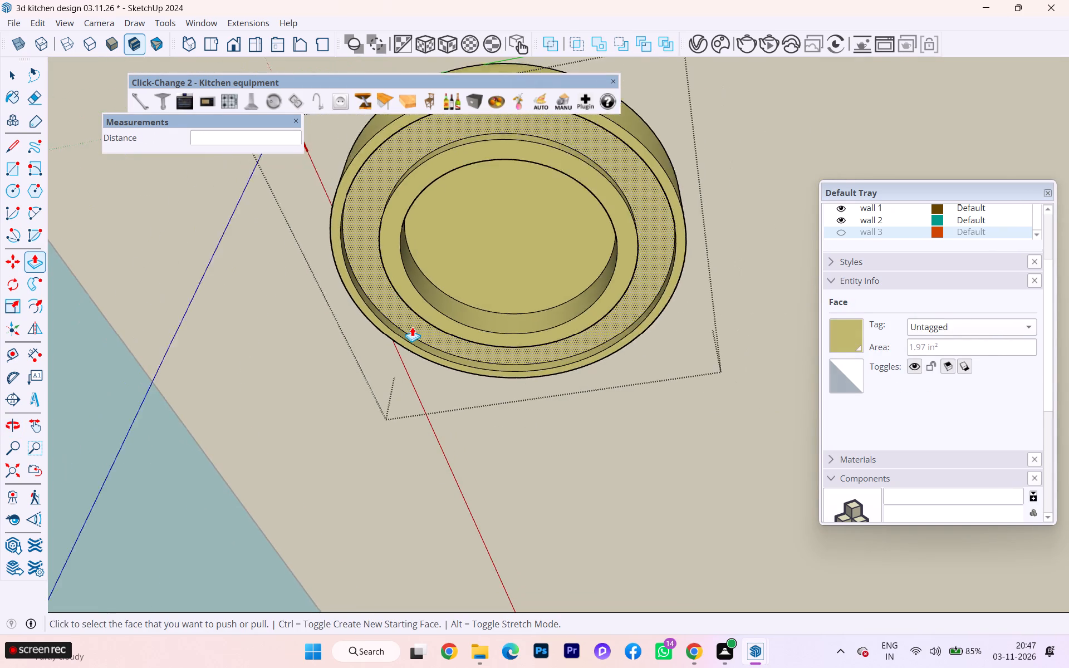
{"action": "scroll", "coordinate": [412, 327], "scroll_direction": "down", "scroll_amount": 1}
{"action": "scroll", "coordinate": [440, 215], "scroll_direction": "up", "scroll_amount": 7}
{"action": "left_click", "coordinate": [397, 229]}
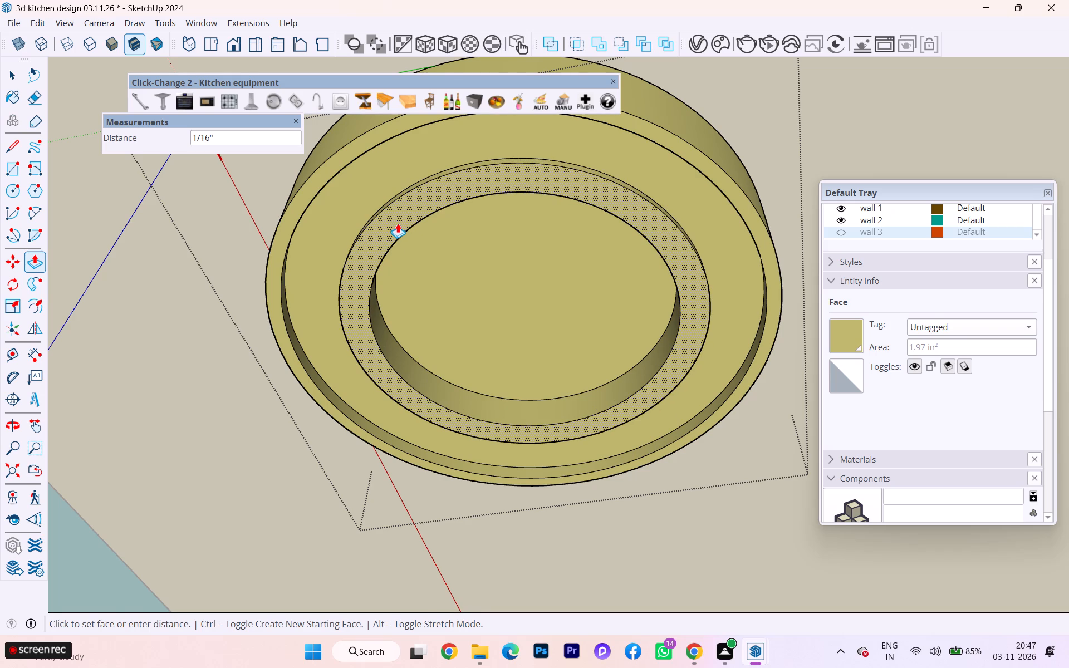
{"action": "left_click", "coordinate": [398, 223]}
Paint the disc's wide recessed ring face with a bright pink from the Colors-Named collection.
{"action": "scroll", "coordinate": [551, 258], "scroll_direction": "down", "scroll_amount": 1}
{"action": "middle_click_drag", "start_coordinate": [552, 258], "coordinate": [377, 135]}
{"action": "scroll", "coordinate": [576, 306], "scroll_direction": "down", "scroll_amount": 2}
{"action": "scroll", "coordinate": [615, 345], "scroll_direction": "up", "scroll_amount": 1}
{"action": "scroll", "coordinate": [616, 346], "scroll_direction": "down", "scroll_amount": 4}
{"action": "middle_click_drag", "start_coordinate": [621, 351], "coordinate": [765, 667]}
{"action": "middle_click_drag", "start_coordinate": [604, 392], "coordinate": [597, 382]}
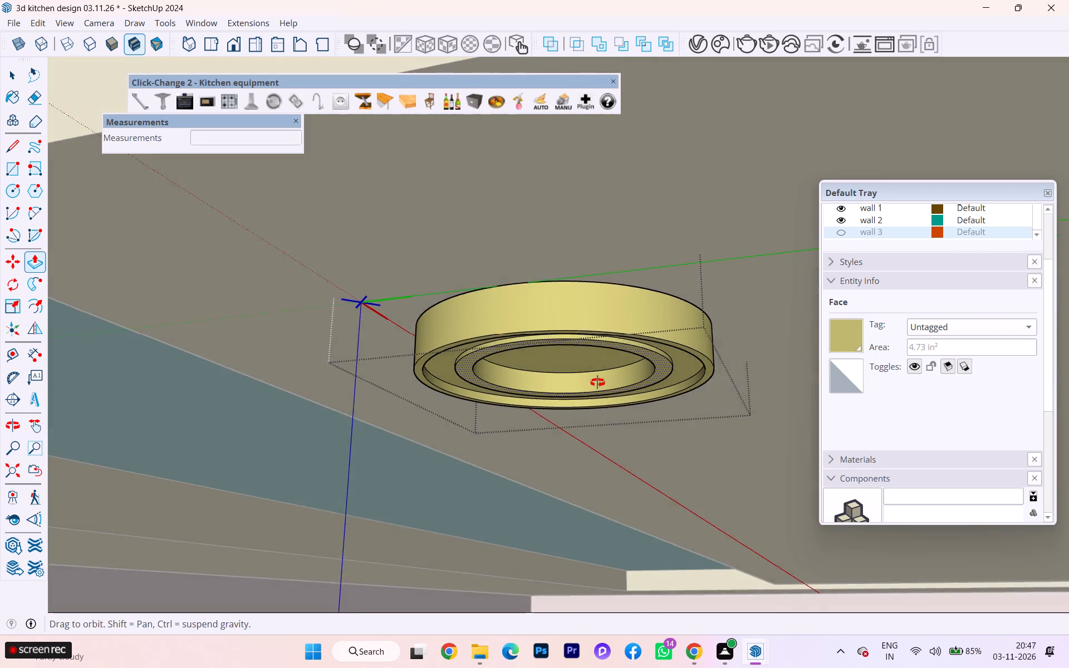
{"action": "middle_click_drag", "start_coordinate": [597, 382], "coordinate": [582, 358]}
{"action": "left_click", "coordinate": [17, 72]}
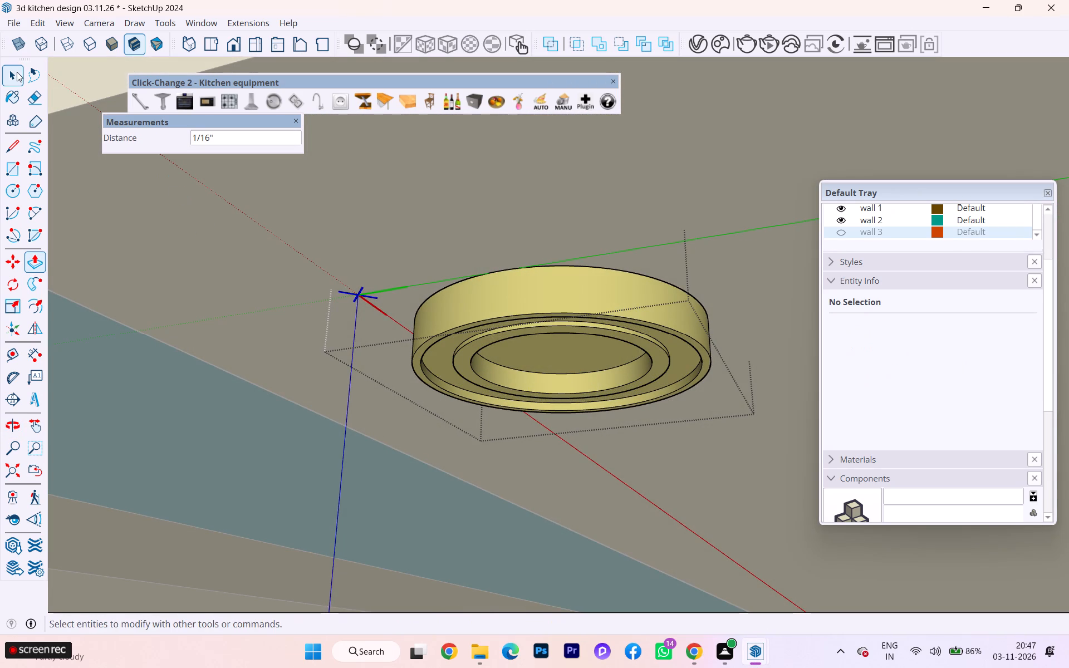
{"action": "left_click", "coordinate": [451, 362]}
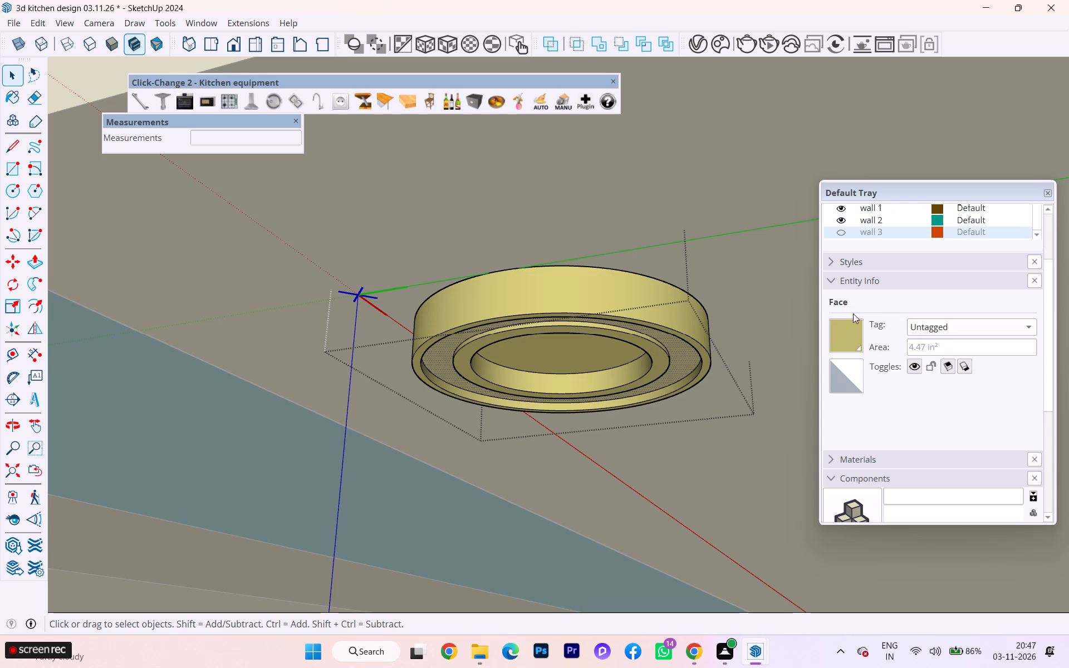
{"action": "scroll", "coordinate": [885, 316], "scroll_direction": "down", "scroll_amount": 1}
{"action": "scroll", "coordinate": [885, 315], "scroll_direction": "up", "scroll_amount": 4}
{"action": "scroll", "coordinate": [887, 316], "scroll_direction": "down", "scroll_amount": 2}
{"action": "scroll", "coordinate": [886, 339], "scroll_direction": "up", "scroll_amount": 1}
{"action": "scroll", "coordinate": [930, 432], "scroll_direction": "down", "scroll_amount": 4}
{"action": "scroll", "coordinate": [934, 447], "scroll_direction": "up", "scroll_amount": 3}
{"action": "scroll", "coordinate": [934, 447], "scroll_direction": "down", "scroll_amount": 1}
{"action": "scroll", "coordinate": [935, 447], "scroll_direction": "up", "scroll_amount": 1}
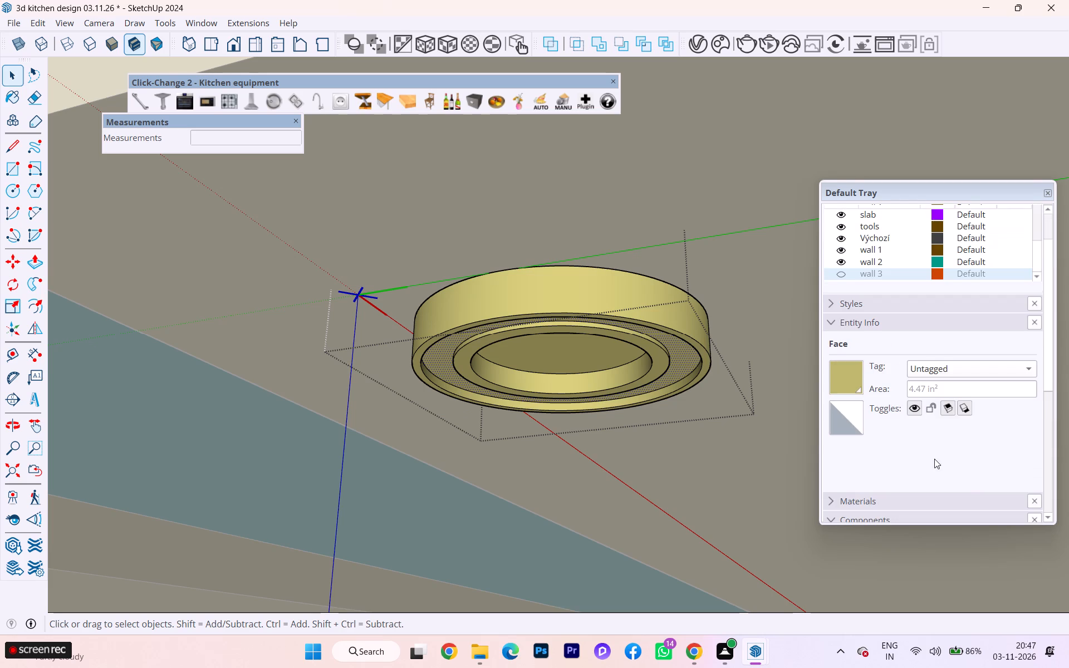
{"action": "scroll", "coordinate": [930, 459], "scroll_direction": "down", "scroll_amount": 1}
{"action": "left_click", "coordinate": [886, 460]}
{"action": "scroll", "coordinate": [884, 458], "scroll_direction": "down", "scroll_amount": 3}
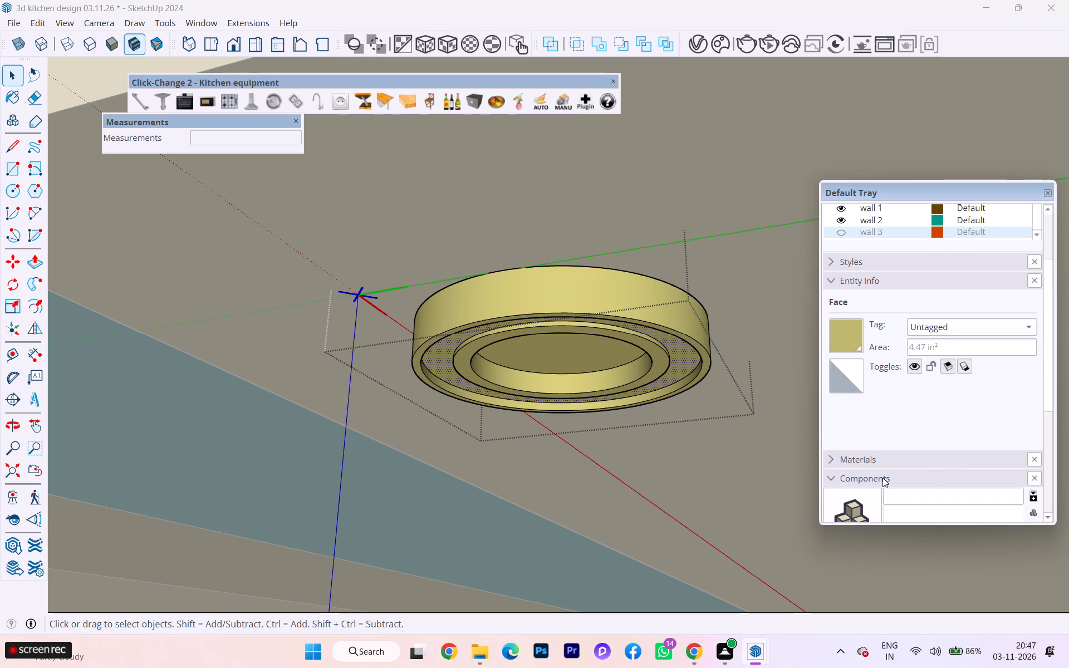
{"action": "scroll", "coordinate": [869, 464], "scroll_direction": "down", "scroll_amount": 2}
{"action": "scroll", "coordinate": [916, 472], "scroll_direction": "down", "scroll_amount": 2}
{"action": "scroll", "coordinate": [916, 473], "scroll_direction": "up", "scroll_amount": 2}
{"action": "scroll", "coordinate": [916, 473], "scroll_direction": "down", "scroll_amount": 2}
{"action": "scroll", "coordinate": [916, 473], "scroll_direction": "up", "scroll_amount": 2}
{"action": "scroll", "coordinate": [916, 473], "scroll_direction": "down", "scroll_amount": 1}
{"action": "scroll", "coordinate": [916, 473], "scroll_direction": "up", "scroll_amount": 2}
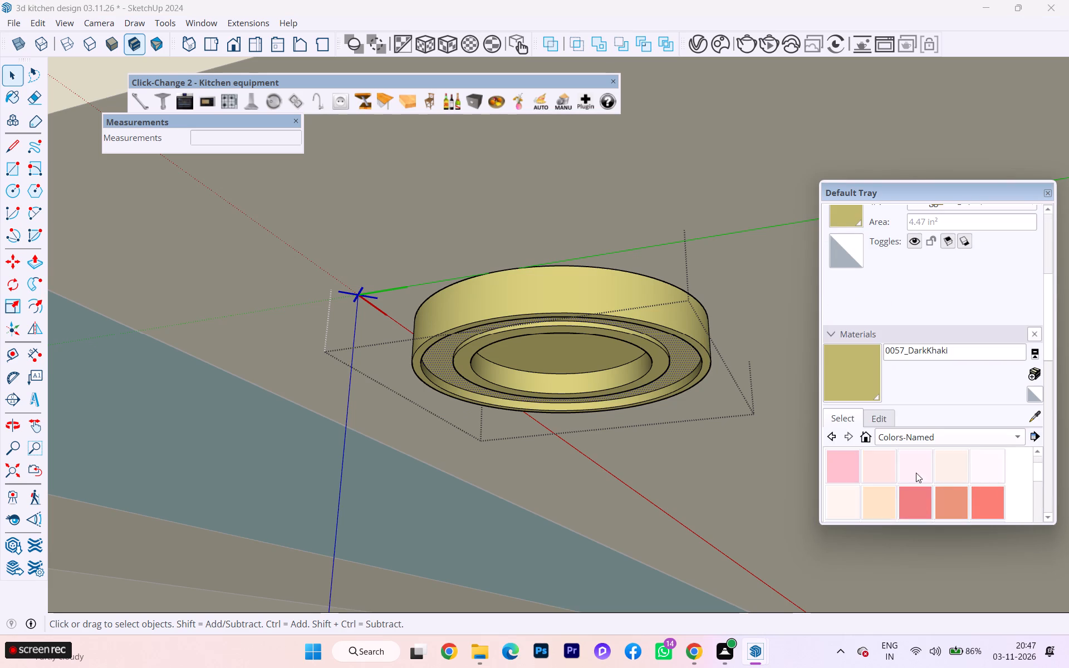
{"action": "scroll", "coordinate": [916, 473], "scroll_direction": "up", "scroll_amount": 1}
{"action": "left_click", "coordinate": [916, 473]}
{"action": "left_click", "coordinate": [689, 363]}
{"action": "left_click", "coordinate": [685, 364]}
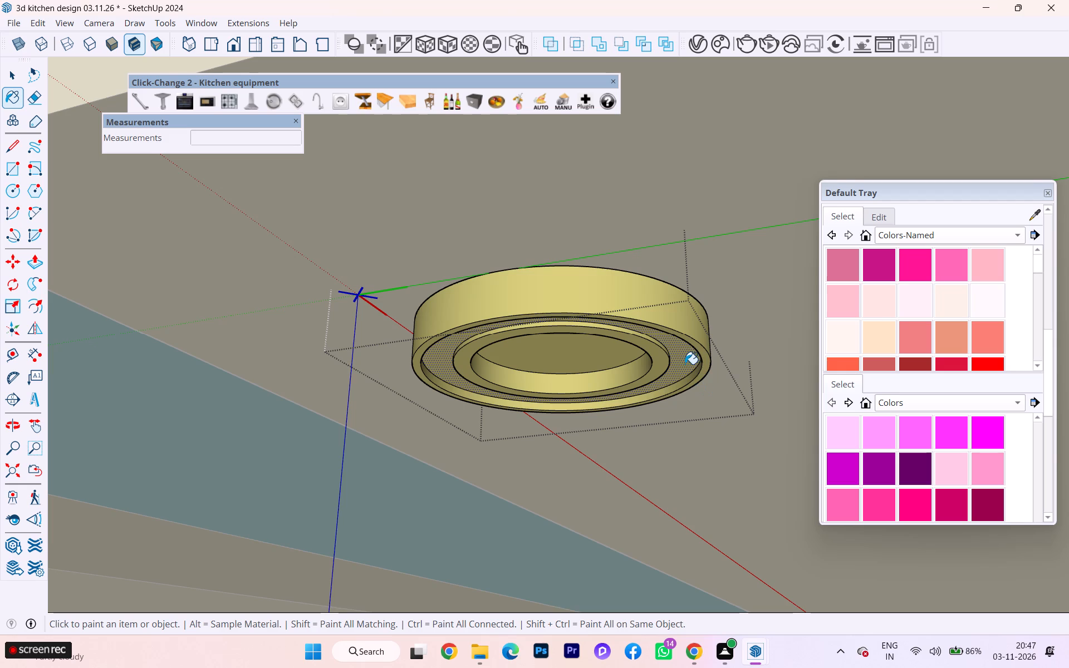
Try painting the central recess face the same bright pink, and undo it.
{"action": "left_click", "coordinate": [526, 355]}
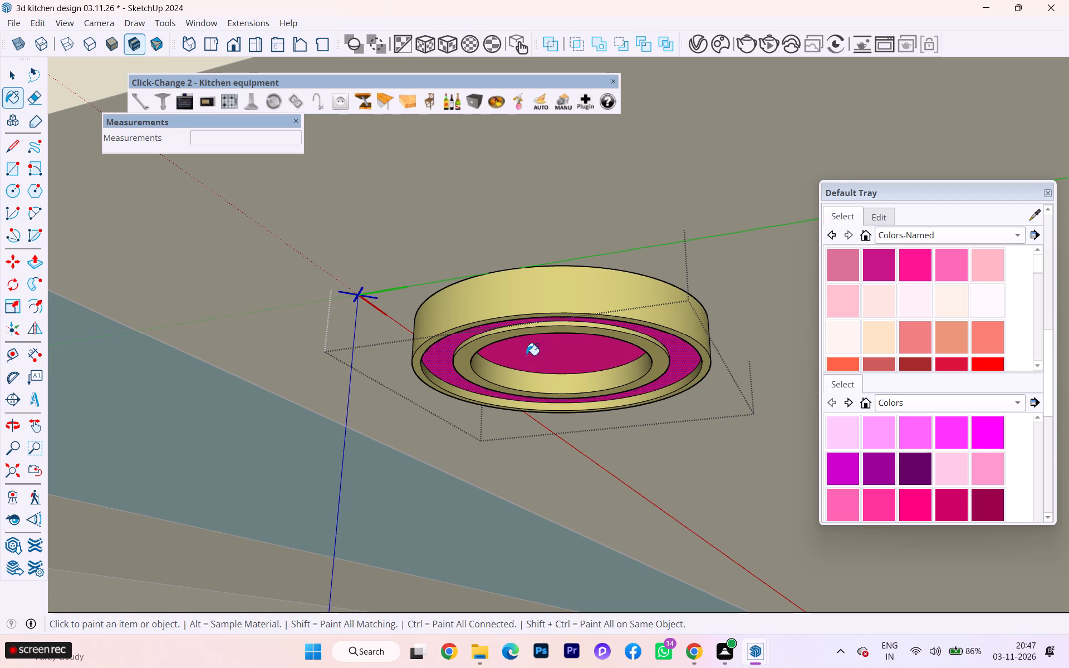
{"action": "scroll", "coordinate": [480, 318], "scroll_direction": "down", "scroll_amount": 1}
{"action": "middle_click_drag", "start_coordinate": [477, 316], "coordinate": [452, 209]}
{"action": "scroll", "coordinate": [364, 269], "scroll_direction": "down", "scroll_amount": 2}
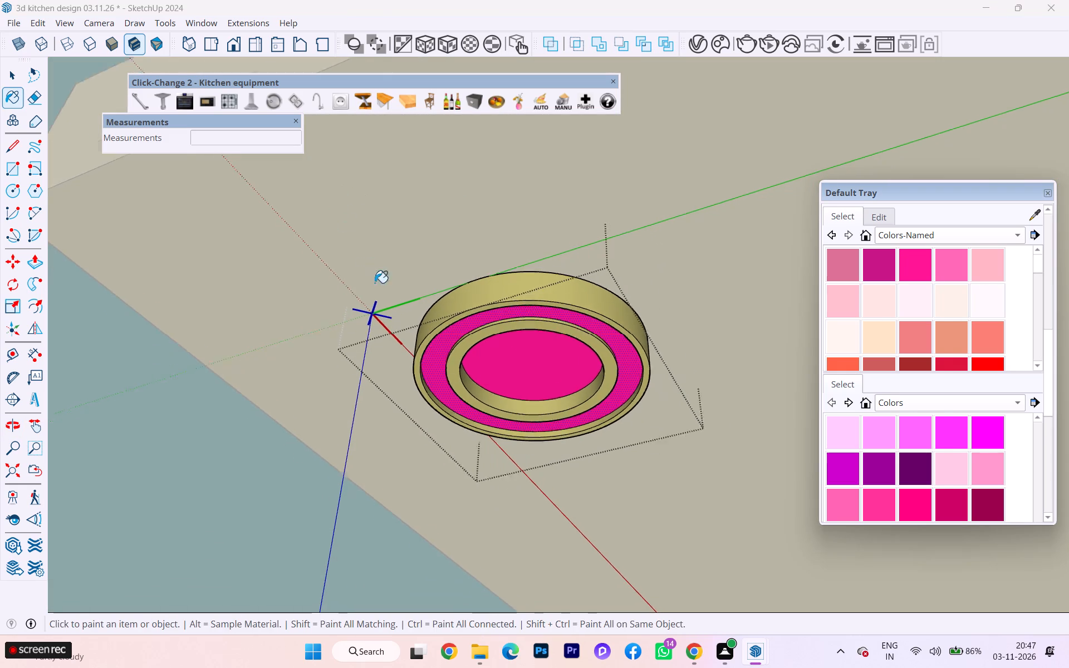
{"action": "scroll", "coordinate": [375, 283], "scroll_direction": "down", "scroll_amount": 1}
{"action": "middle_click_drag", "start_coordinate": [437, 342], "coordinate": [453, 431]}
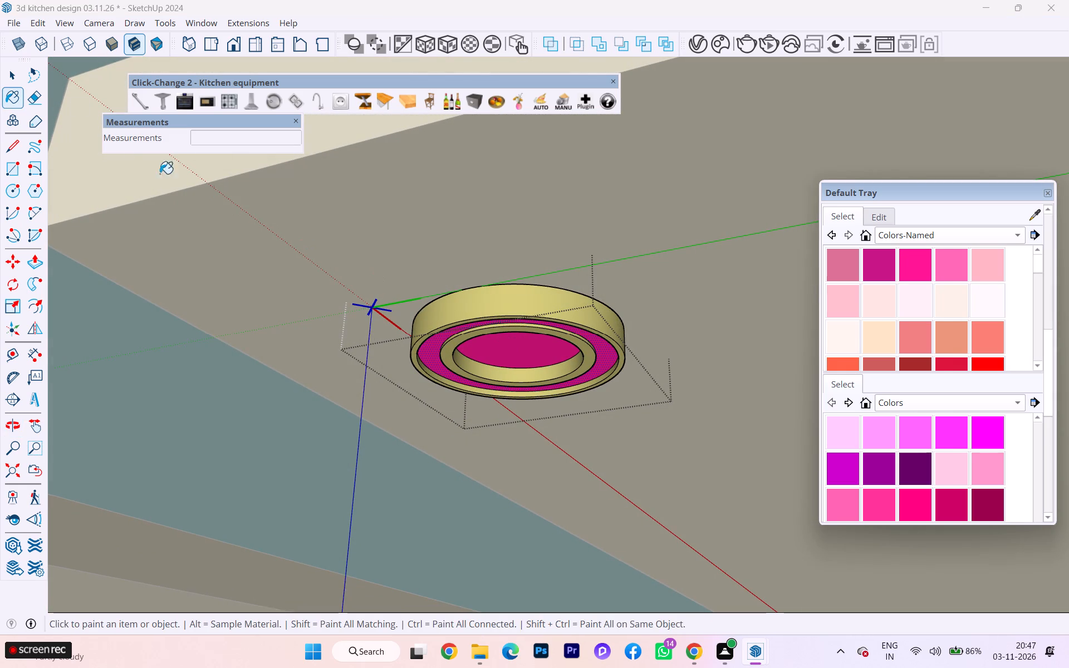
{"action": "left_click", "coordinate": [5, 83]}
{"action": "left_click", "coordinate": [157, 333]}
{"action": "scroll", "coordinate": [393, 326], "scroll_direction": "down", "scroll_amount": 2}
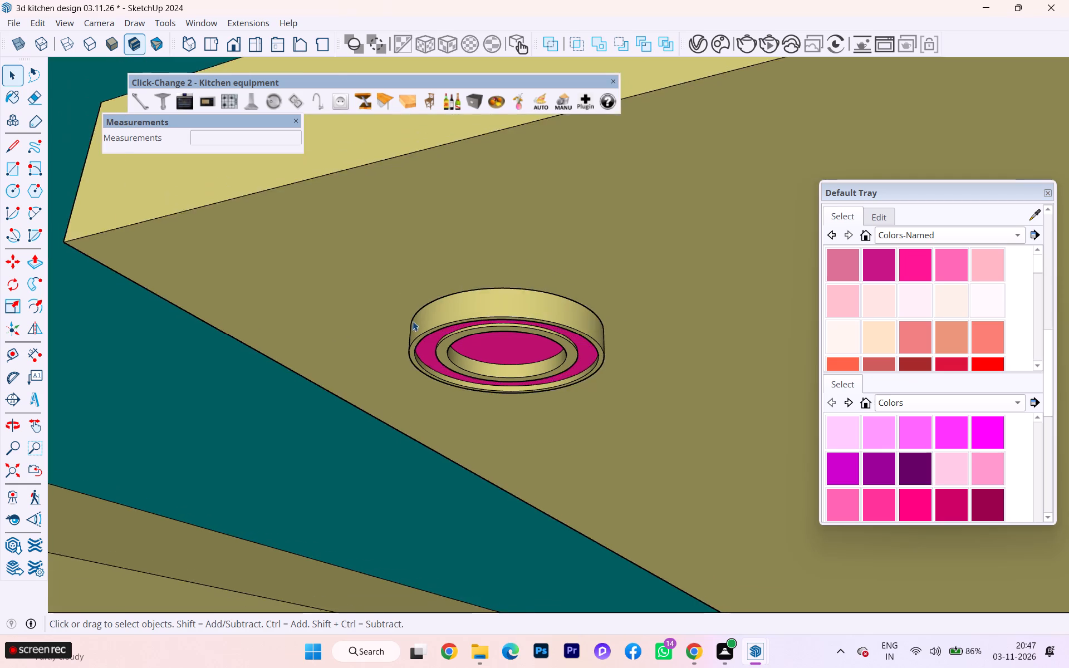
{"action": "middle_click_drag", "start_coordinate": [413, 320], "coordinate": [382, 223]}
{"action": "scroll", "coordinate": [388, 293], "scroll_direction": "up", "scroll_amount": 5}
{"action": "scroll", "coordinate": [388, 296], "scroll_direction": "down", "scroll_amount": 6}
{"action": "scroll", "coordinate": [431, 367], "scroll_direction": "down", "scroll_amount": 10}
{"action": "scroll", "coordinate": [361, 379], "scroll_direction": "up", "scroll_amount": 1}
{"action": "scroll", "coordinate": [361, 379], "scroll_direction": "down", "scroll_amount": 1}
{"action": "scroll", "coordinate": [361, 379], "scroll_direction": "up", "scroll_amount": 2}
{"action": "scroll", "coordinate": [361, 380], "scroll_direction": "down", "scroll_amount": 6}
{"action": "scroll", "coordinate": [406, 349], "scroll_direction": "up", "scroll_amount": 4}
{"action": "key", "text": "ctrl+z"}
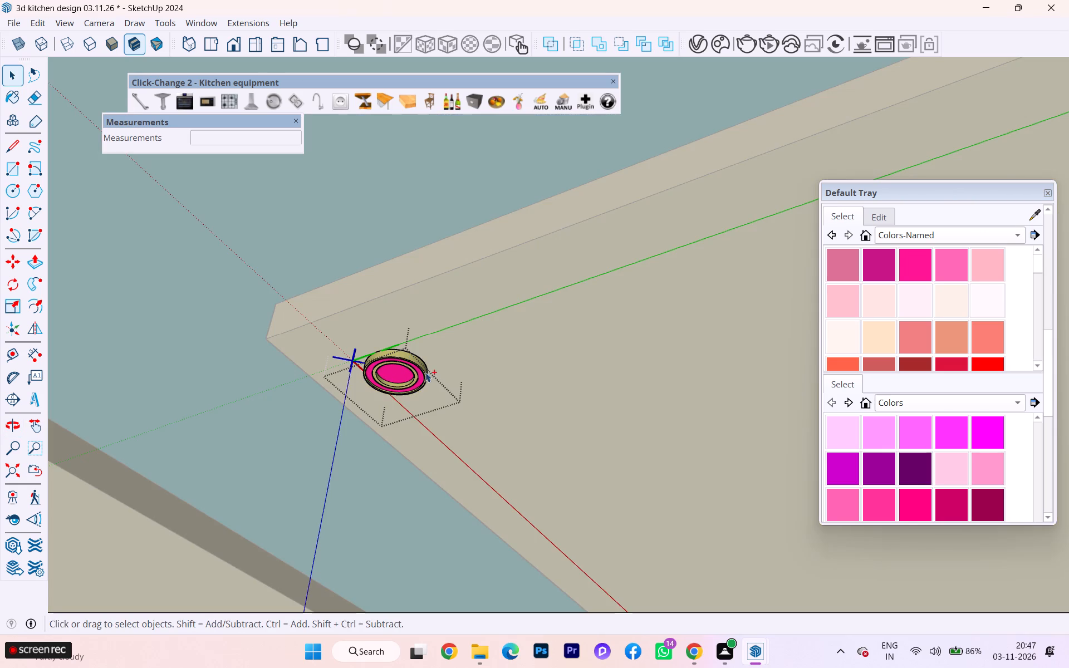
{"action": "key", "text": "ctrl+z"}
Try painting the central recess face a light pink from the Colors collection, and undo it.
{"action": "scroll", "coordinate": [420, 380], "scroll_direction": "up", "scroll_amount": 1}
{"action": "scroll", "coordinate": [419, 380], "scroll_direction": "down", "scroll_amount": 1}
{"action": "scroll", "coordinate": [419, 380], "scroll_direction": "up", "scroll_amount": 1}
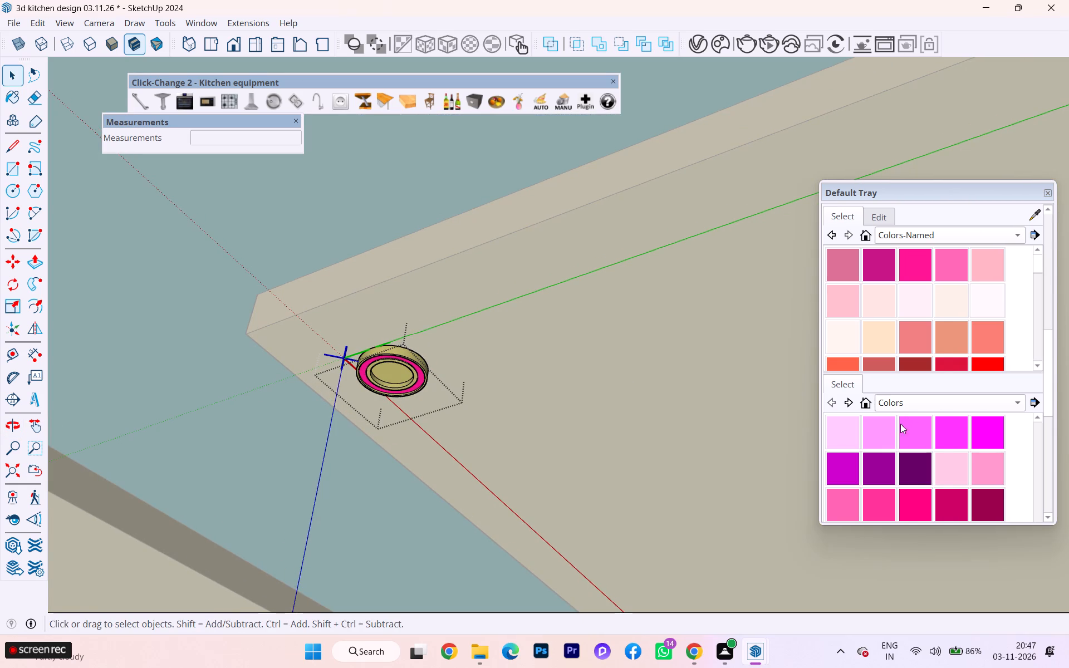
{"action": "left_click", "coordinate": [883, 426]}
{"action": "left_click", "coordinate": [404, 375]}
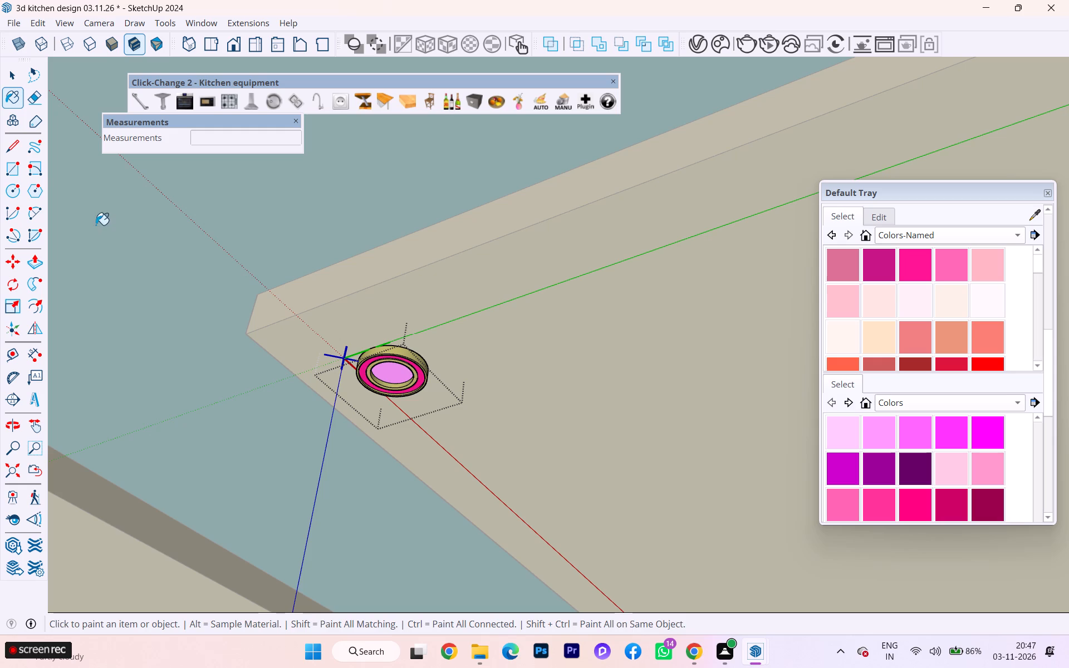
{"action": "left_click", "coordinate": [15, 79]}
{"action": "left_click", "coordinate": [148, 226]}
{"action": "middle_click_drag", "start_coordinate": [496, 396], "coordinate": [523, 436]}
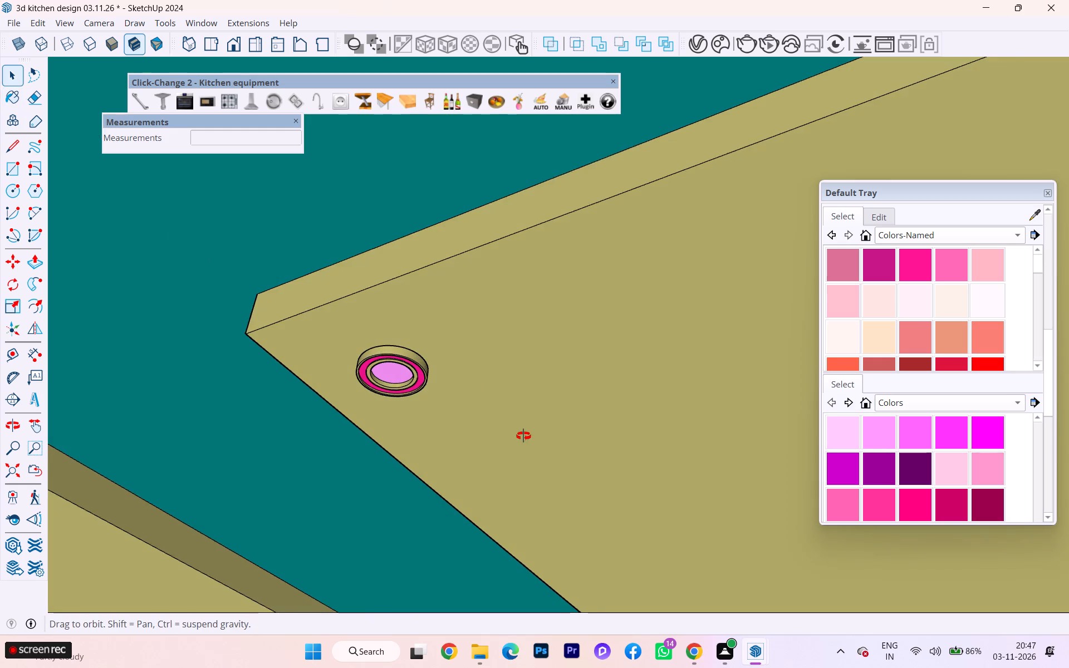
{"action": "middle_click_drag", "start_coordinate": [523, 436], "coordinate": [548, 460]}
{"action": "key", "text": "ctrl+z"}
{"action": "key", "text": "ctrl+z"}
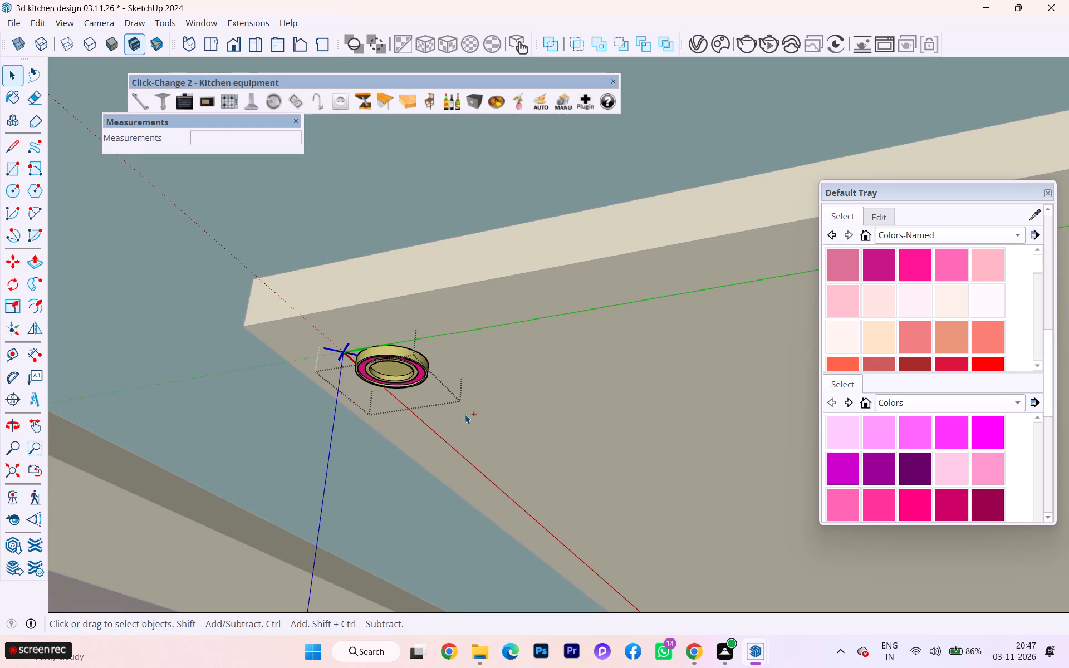
Close the light component's editing mode.
{"action": "scroll", "coordinate": [421, 381], "scroll_direction": "down", "scroll_amount": 1}
{"action": "scroll", "coordinate": [421, 381], "scroll_direction": "up", "scroll_amount": 3}
{"action": "left_click", "coordinate": [182, 333]}
Copy the light about 5' 2 1/4" along the ceiling panel's edge to the opposite corner, with another copy midway (/2).
{"action": "scroll", "coordinate": [390, 360], "scroll_direction": "down", "scroll_amount": 1}
{"action": "middle_click_drag", "start_coordinate": [390, 356], "coordinate": [396, 239]}
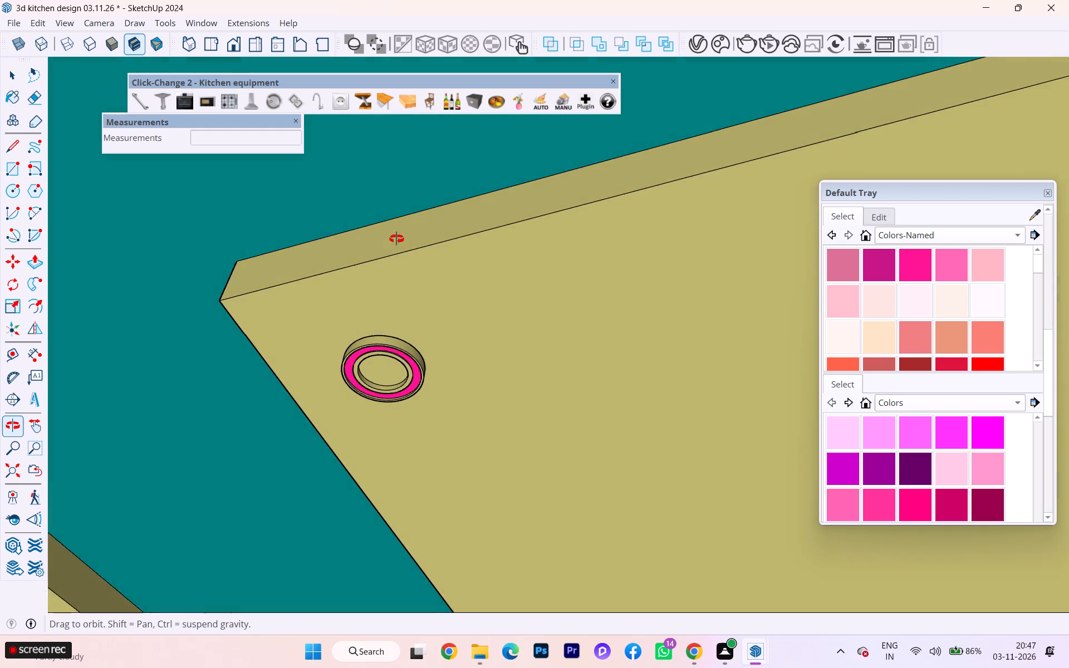
{"action": "middle_click_drag", "start_coordinate": [396, 239], "coordinate": [396, 238]}
{"action": "scroll", "coordinate": [368, 339], "scroll_direction": "down", "scroll_amount": 2}
{"action": "scroll", "coordinate": [408, 364], "scroll_direction": "down", "scroll_amount": 1}
{"action": "middle_click_drag", "start_coordinate": [408, 365], "coordinate": [486, 220]}
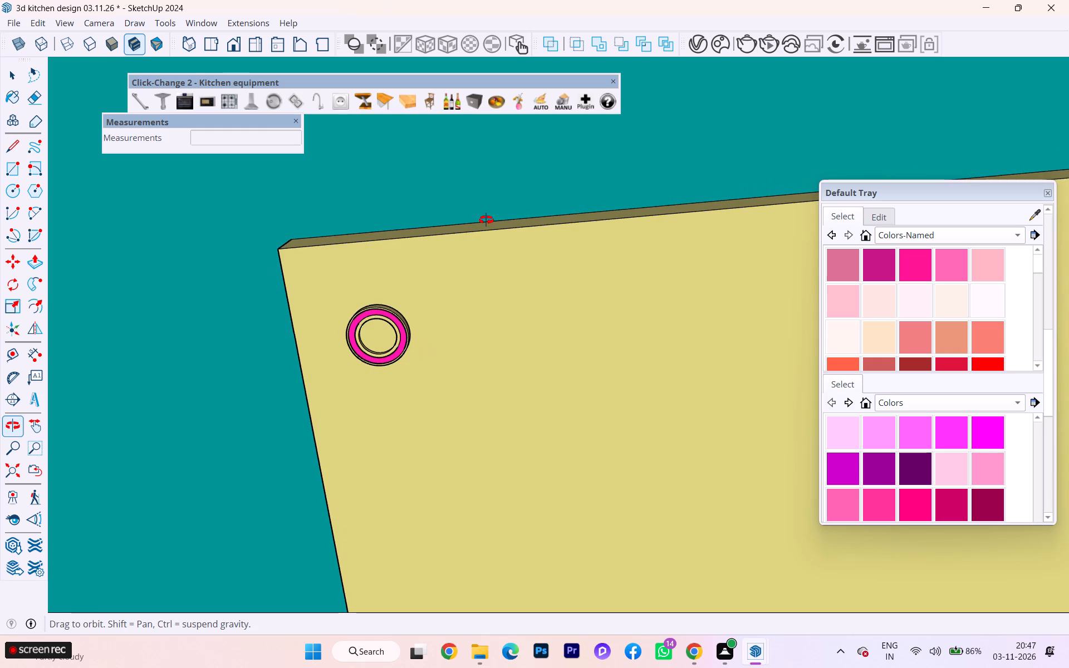
{"action": "middle_click_drag", "start_coordinate": [486, 220], "coordinate": [487, 220]}
{"action": "scroll", "coordinate": [414, 301], "scroll_direction": "down", "scroll_amount": 5}
{"action": "left_click", "coordinate": [404, 324]}
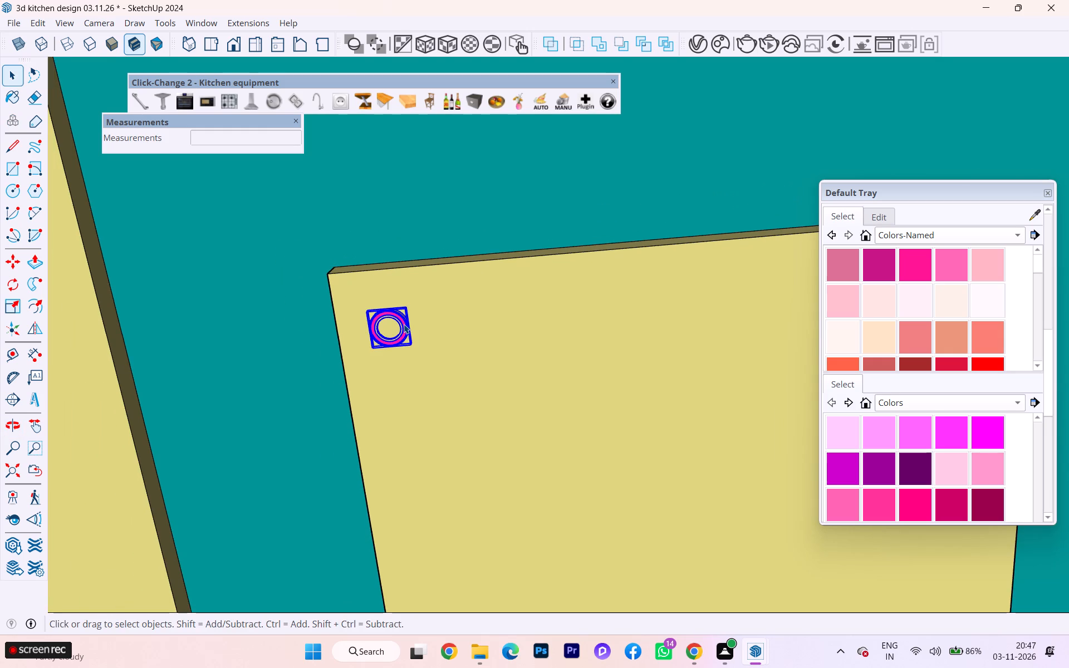
{"action": "key", "text": "m"}
{"action": "scroll", "coordinate": [361, 360], "scroll_direction": "down", "scroll_amount": 2}
{"action": "scroll", "coordinate": [289, 343], "scroll_direction": "down", "scroll_amount": 4}
{"action": "scroll", "coordinate": [288, 340], "scroll_direction": "up", "scroll_amount": 3}
{"action": "scroll", "coordinate": [287, 340], "scroll_direction": "down", "scroll_amount": 2}
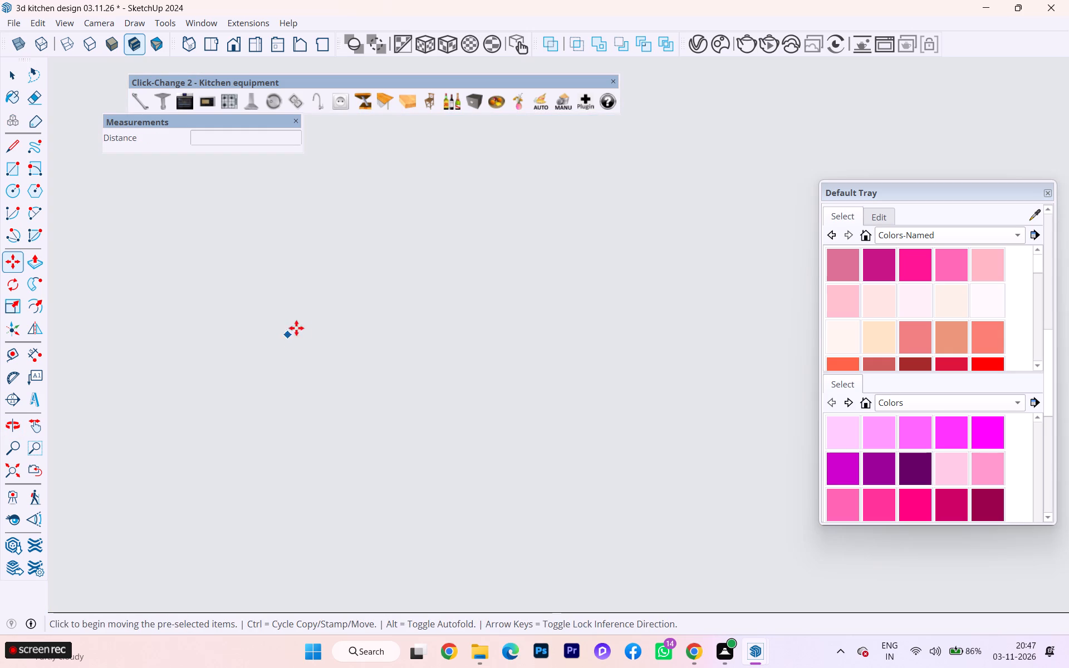
{"action": "left_click", "coordinate": [11, 471]}
{"action": "scroll", "coordinate": [297, 469], "scroll_direction": "down", "scroll_amount": 5}
{"action": "scroll", "coordinate": [445, 465], "scroll_direction": "down", "scroll_amount": 1}
{"action": "middle_click_drag", "start_coordinate": [453, 468], "coordinate": [449, 620]}
{"action": "scroll", "coordinate": [449, 620], "scroll_direction": "down", "scroll_amount": 1}
{"action": "middle_click_drag", "start_coordinate": [449, 620], "coordinate": [444, 667]}
{"action": "scroll", "coordinate": [461, 352], "scroll_direction": "up", "scroll_amount": 2}
{"action": "scroll", "coordinate": [460, 321], "scroll_direction": "down", "scroll_amount": 1}
{"action": "scroll", "coordinate": [460, 320], "scroll_direction": "up", "scroll_amount": 3}
{"action": "scroll", "coordinate": [414, 238], "scroll_direction": "up", "scroll_amount": 6}
{"action": "scroll", "coordinate": [462, 228], "scroll_direction": "down", "scroll_amount": 1}
{"action": "scroll", "coordinate": [463, 228], "scroll_direction": "up", "scroll_amount": 6}
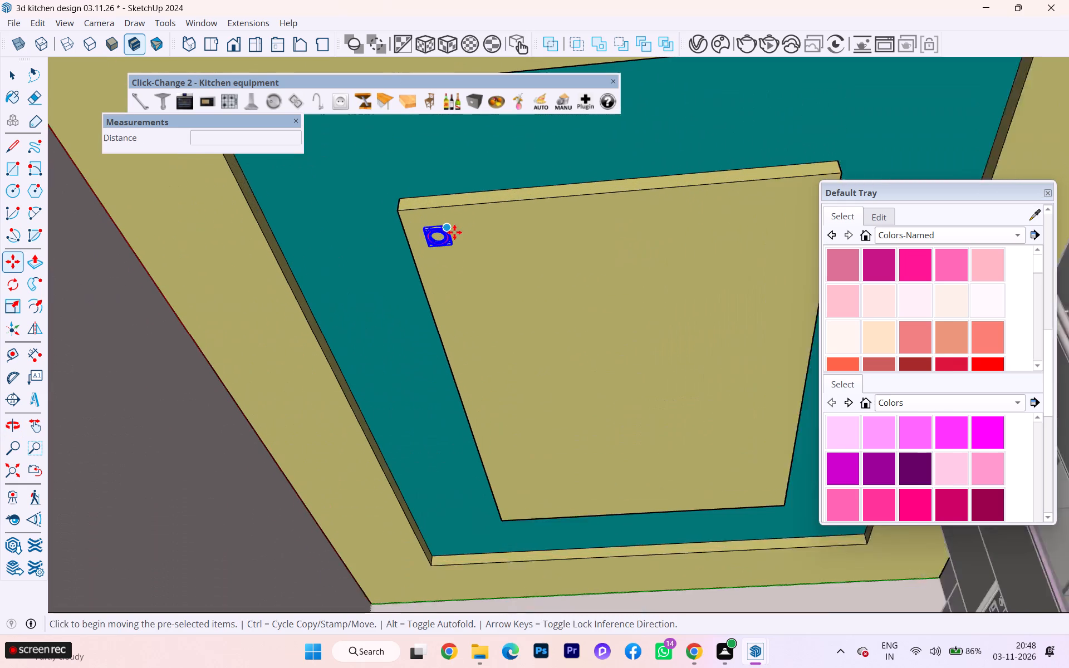
{"action": "left_click", "coordinate": [454, 232]}
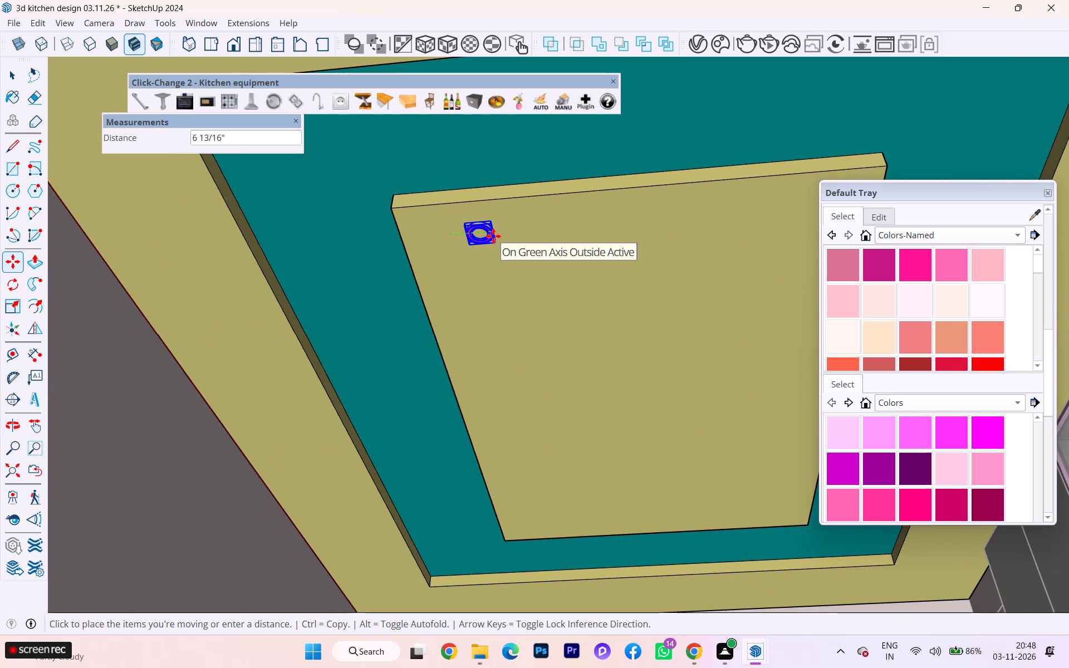
{"action": "scroll", "coordinate": [549, 237], "scroll_direction": "down", "scroll_amount": 4}
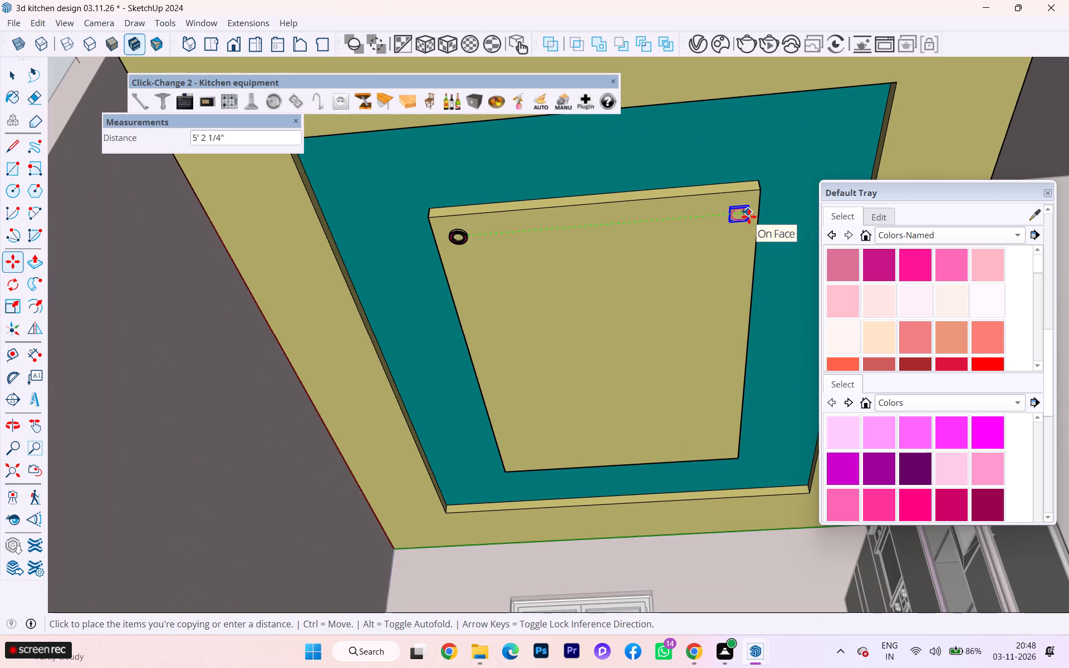
{"action": "left_click", "coordinate": [749, 217]}
{"action": "type", "text": "/2"}
{"action": "key", "text": "Return"}
{"action": "scroll", "coordinate": [635, 262], "scroll_direction": "up", "scroll_amount": 2}
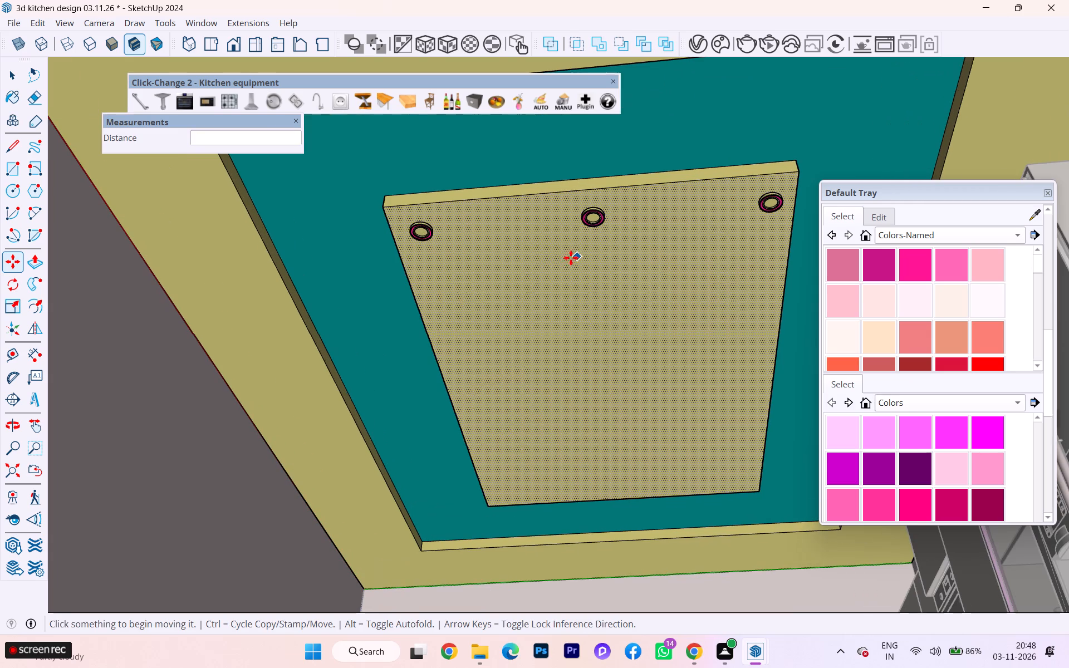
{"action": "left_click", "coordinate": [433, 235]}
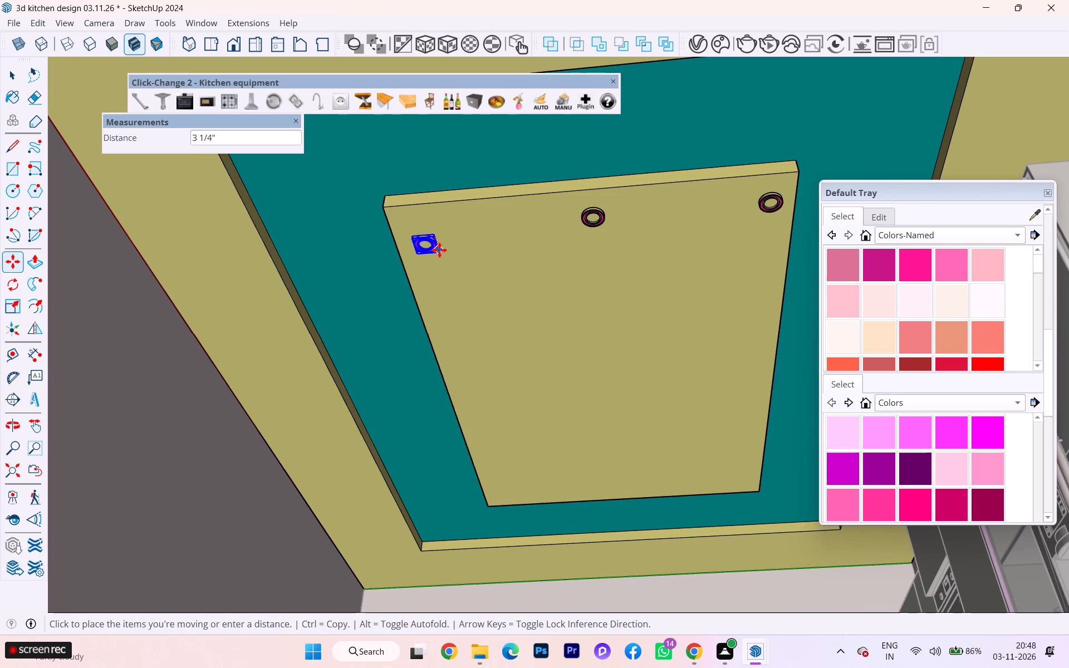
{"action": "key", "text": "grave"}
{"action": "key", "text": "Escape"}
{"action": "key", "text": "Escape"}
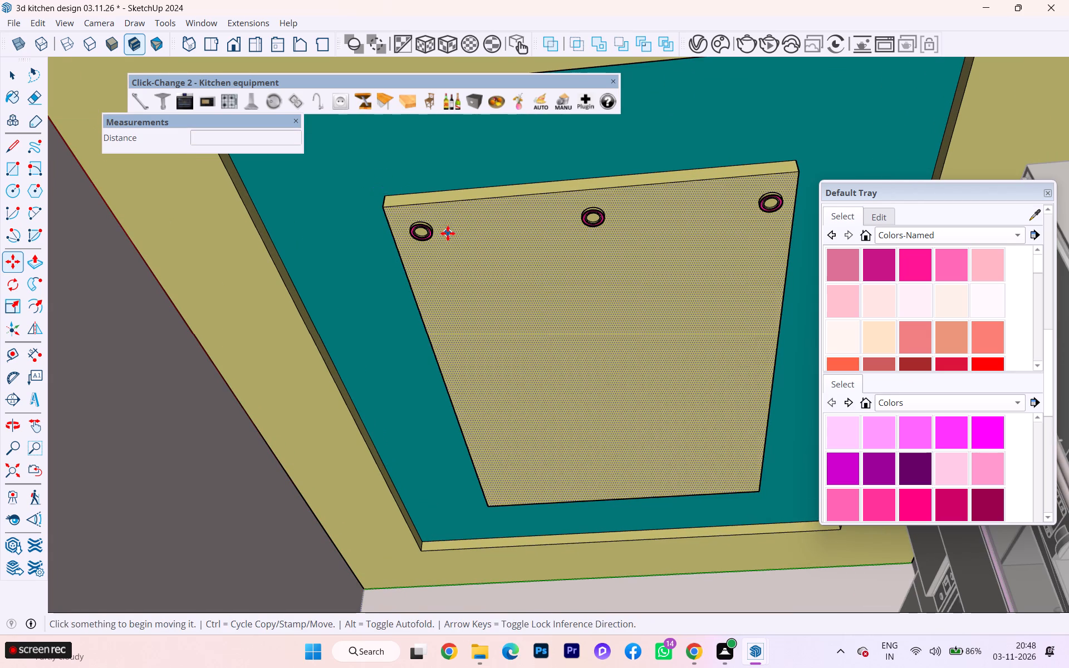
Copy the row of three lights about 7' 6 9/16" along the red axis to the panel's opposite edge, with another row midway (/2).
{"action": "left_click", "coordinate": [13, 71]}
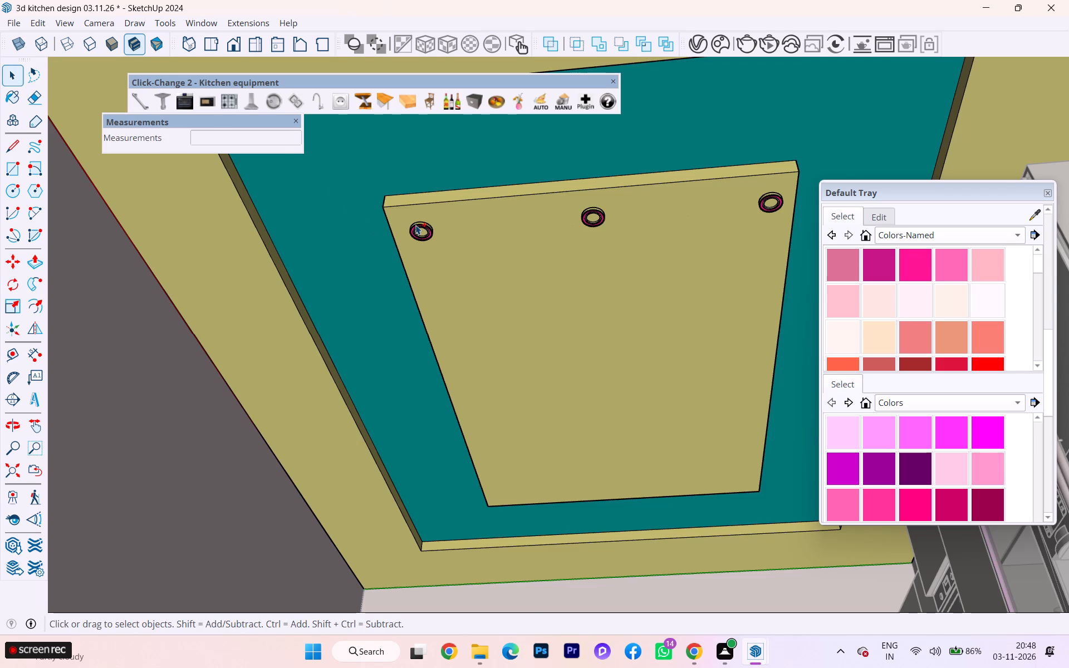
{"action": "left_click", "coordinate": [424, 226], "text": "ctrl"}
{"action": "left_click", "coordinate": [599, 219], "text": "ctrl"}
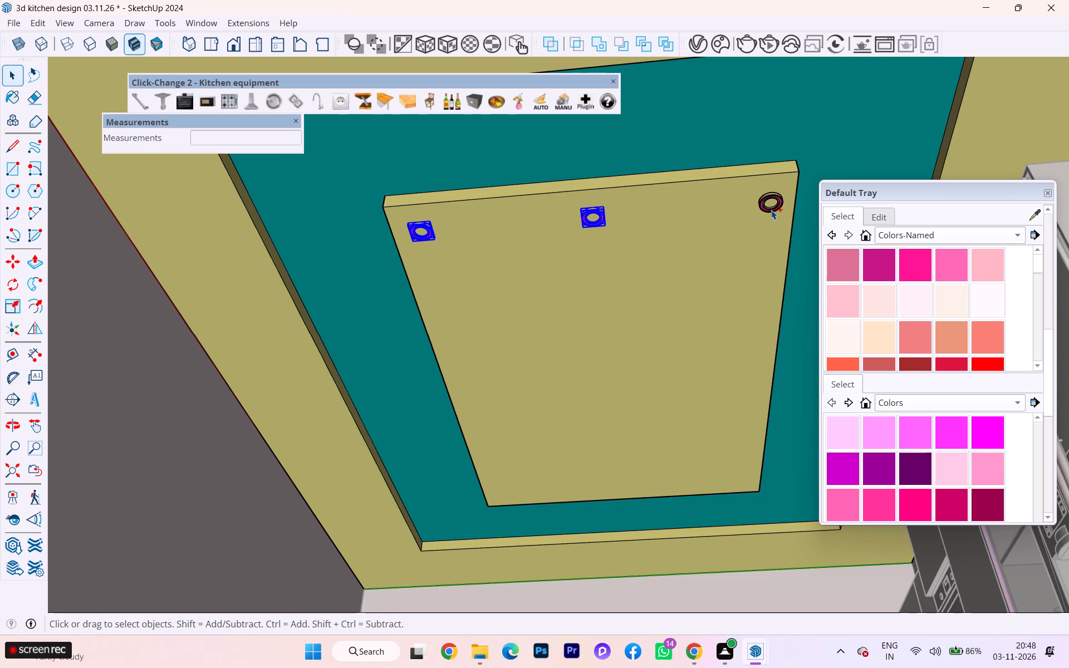
{"action": "left_click", "coordinate": [773, 207], "text": "ctrl"}
{"action": "key", "text": "m"}
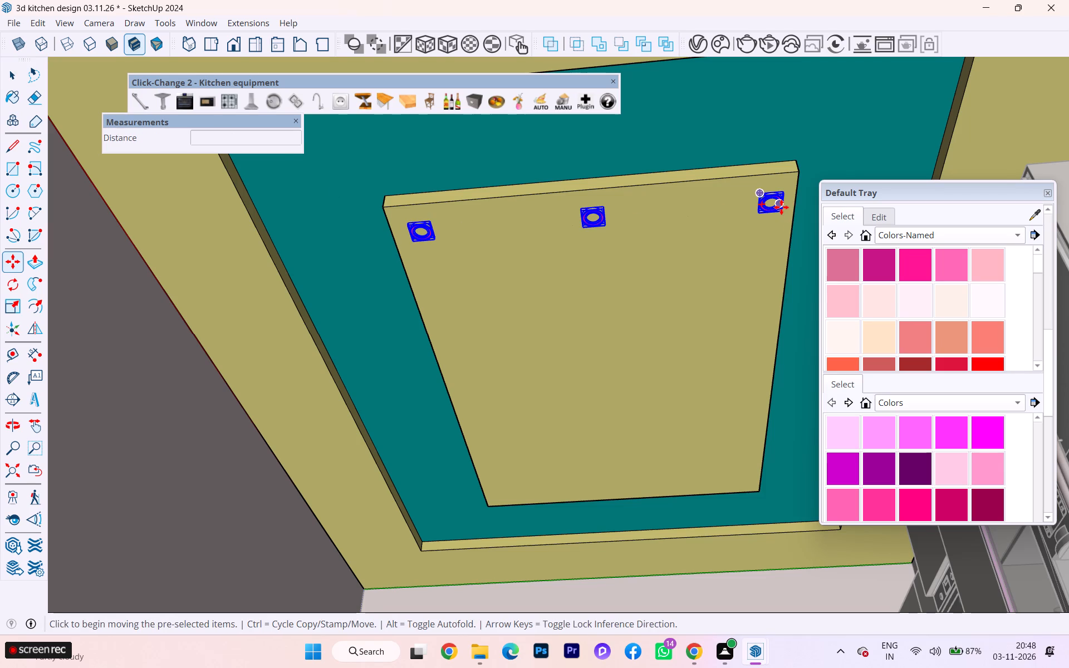
{"action": "left_click", "coordinate": [781, 207]}
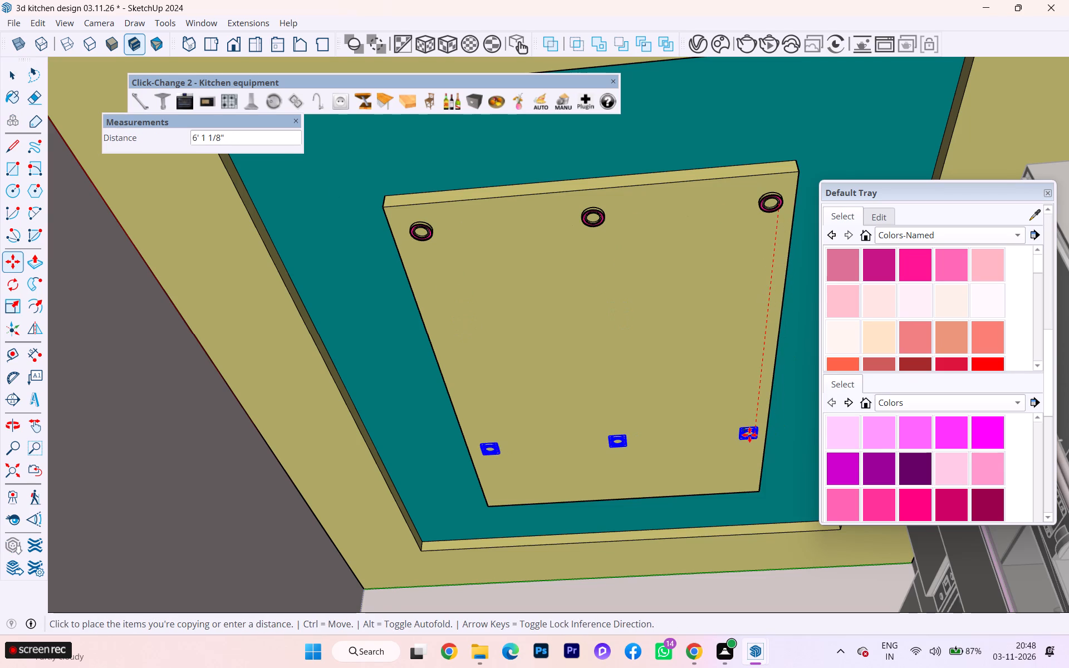
{"action": "key", "text": "Right"}
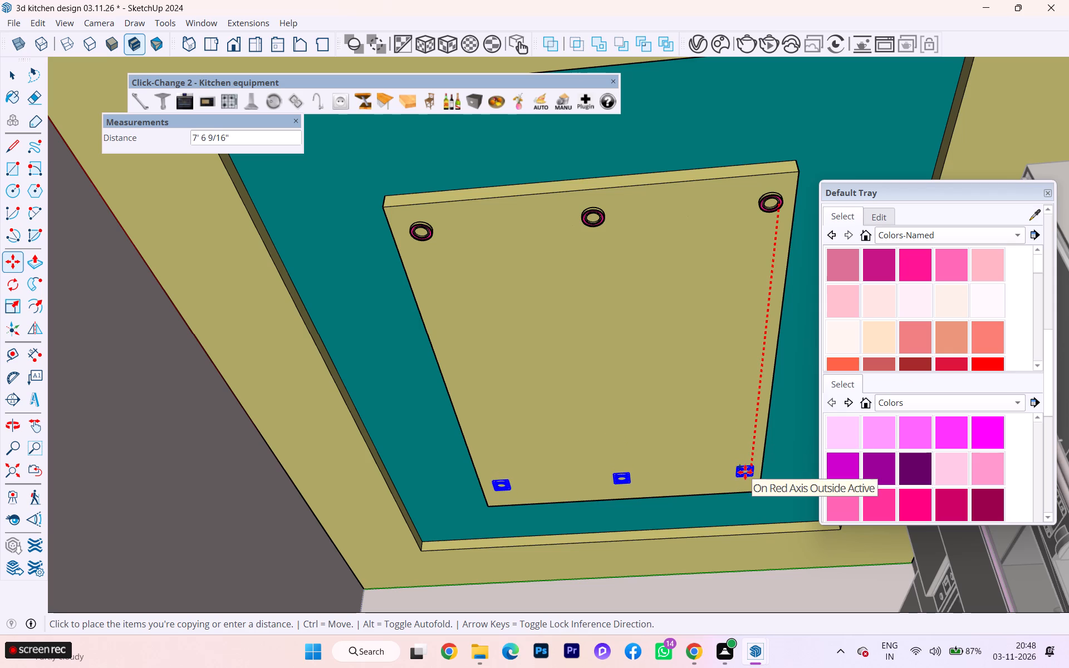
{"action": "left_click", "coordinate": [745, 472]}
{"action": "type", "text": "/2"}
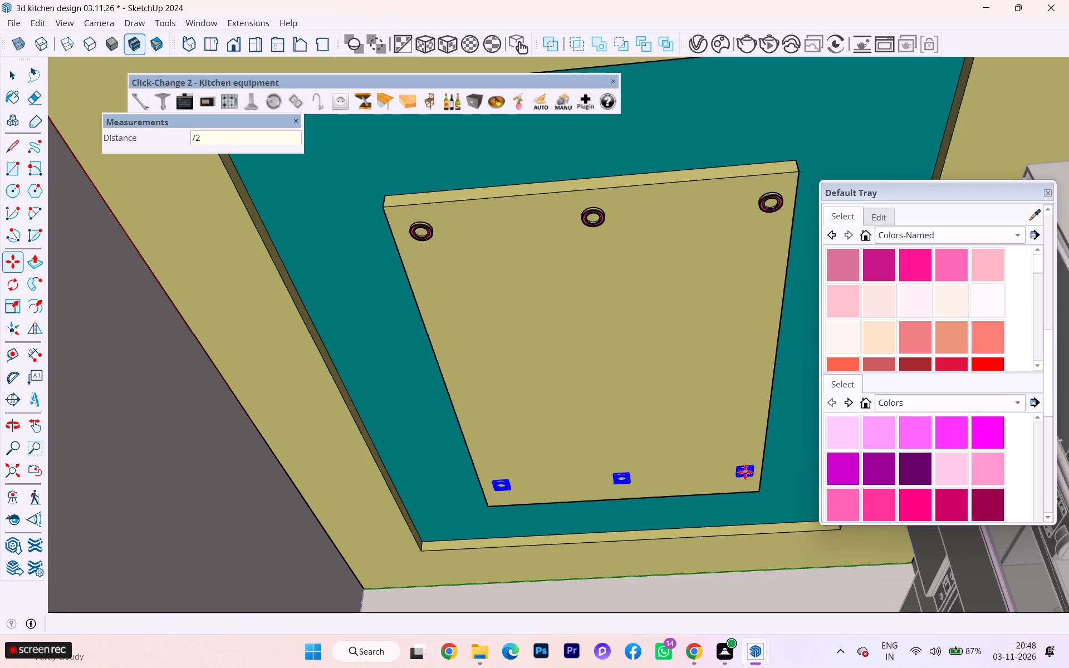
{"action": "key", "text": "Return"}
{"action": "scroll", "coordinate": [634, 336], "scroll_direction": "down", "scroll_amount": 5}
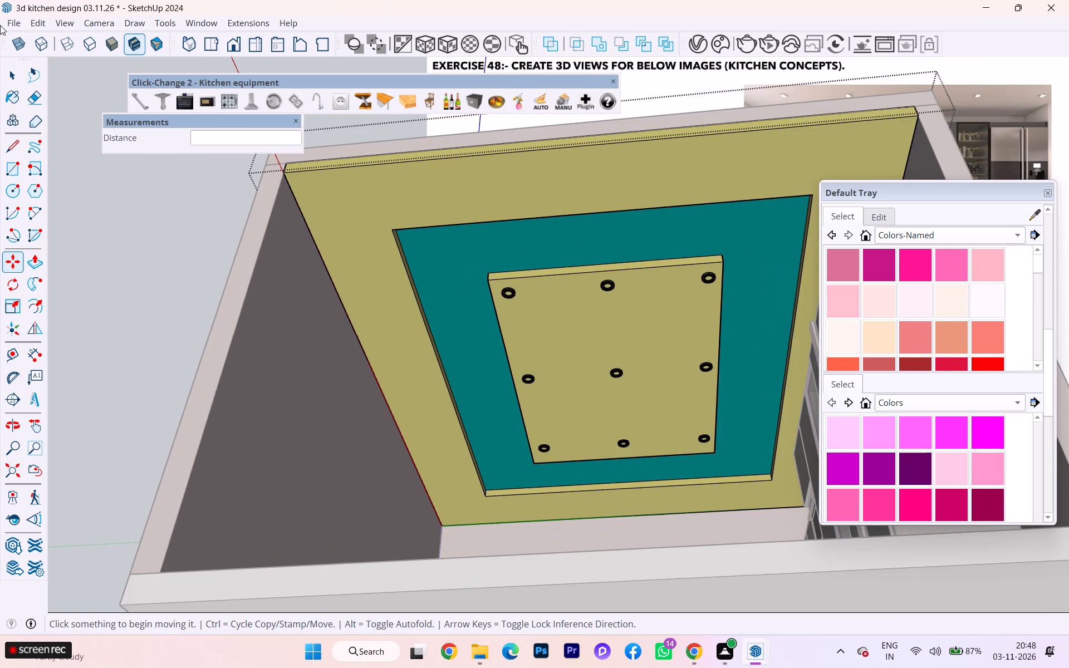
{"action": "left_click", "coordinate": [16, 68]}
{"action": "left_click", "coordinate": [106, 199]}
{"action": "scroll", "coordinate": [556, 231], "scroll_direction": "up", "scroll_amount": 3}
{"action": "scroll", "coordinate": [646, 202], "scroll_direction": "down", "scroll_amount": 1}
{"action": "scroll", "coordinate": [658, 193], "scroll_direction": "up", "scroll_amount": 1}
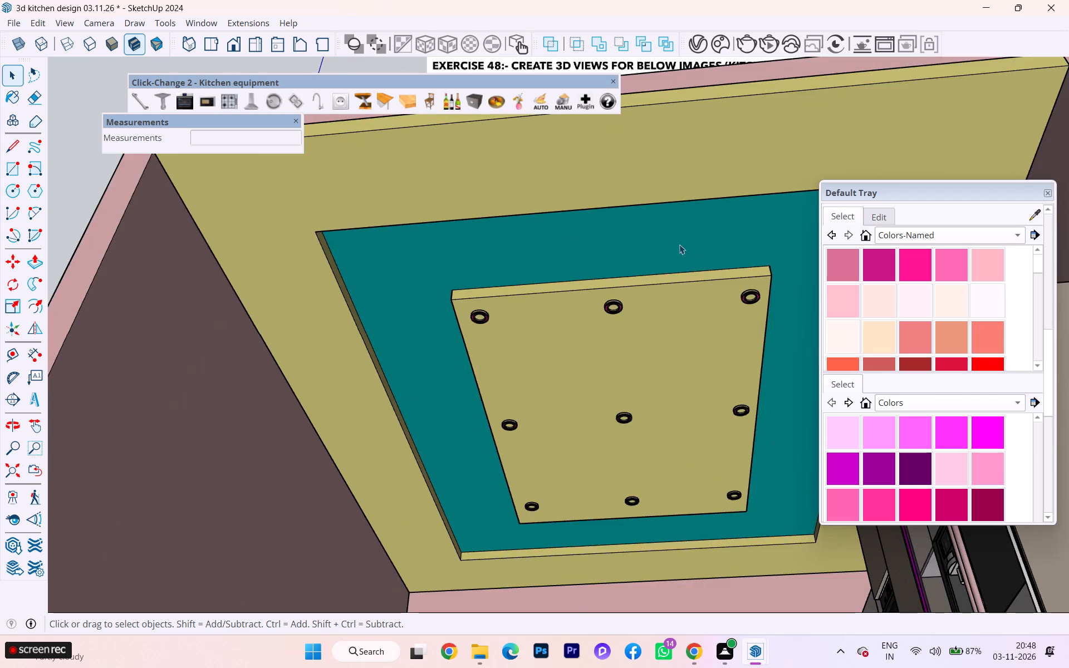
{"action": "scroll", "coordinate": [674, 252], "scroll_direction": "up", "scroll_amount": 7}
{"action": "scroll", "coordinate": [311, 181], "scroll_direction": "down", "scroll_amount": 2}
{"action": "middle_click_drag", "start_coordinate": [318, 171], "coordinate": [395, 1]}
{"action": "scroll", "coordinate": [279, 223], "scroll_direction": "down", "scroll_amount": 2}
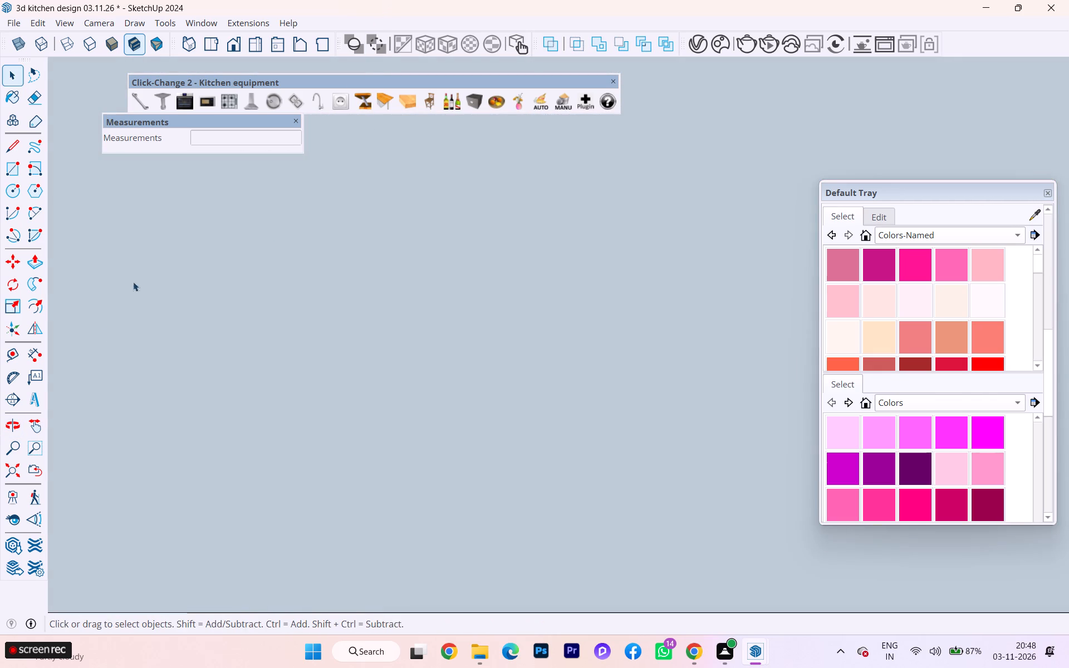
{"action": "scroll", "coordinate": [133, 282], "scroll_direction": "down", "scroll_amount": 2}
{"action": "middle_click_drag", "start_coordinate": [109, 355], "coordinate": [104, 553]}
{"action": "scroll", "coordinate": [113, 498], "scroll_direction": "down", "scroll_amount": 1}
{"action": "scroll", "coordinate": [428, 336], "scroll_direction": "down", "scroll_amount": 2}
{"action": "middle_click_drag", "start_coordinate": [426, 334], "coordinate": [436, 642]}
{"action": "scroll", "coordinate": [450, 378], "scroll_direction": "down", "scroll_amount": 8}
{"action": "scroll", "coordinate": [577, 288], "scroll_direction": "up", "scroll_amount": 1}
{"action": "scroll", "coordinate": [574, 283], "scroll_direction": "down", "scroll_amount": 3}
Open the false ceiling group and delete the light at the centre of the middle panel.
{"action": "left_click", "coordinate": [17, 470]}
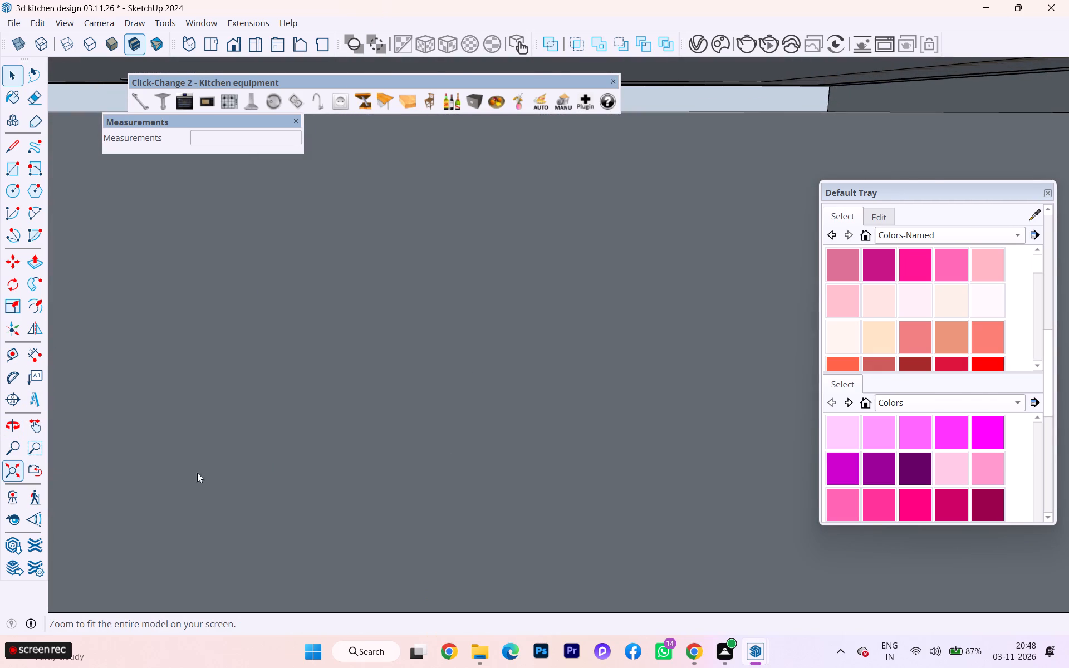
{"action": "scroll", "coordinate": [564, 224], "scroll_direction": "down", "scroll_amount": 2}
{"action": "middle_click_drag", "start_coordinate": [552, 199], "coordinate": [528, 30]}
{"action": "scroll", "coordinate": [448, 310], "scroll_direction": "down", "scroll_amount": 4}
{"action": "scroll", "coordinate": [514, 148], "scroll_direction": "up", "scroll_amount": 5}
{"action": "scroll", "coordinate": [514, 148], "scroll_direction": "down", "scroll_amount": 1}
{"action": "scroll", "coordinate": [514, 148], "scroll_direction": "up", "scroll_amount": 2}
{"action": "scroll", "coordinate": [519, 154], "scroll_direction": "down", "scroll_amount": 1}
{"action": "scroll", "coordinate": [519, 154], "scroll_direction": "up", "scroll_amount": 3}
{"action": "scroll", "coordinate": [519, 154], "scroll_direction": "down", "scroll_amount": 1}
{"action": "scroll", "coordinate": [519, 154], "scroll_direction": "up", "scroll_amount": 6}
{"action": "left_click", "coordinate": [496, 191]}
{"action": "double_click", "coordinate": [496, 194]}
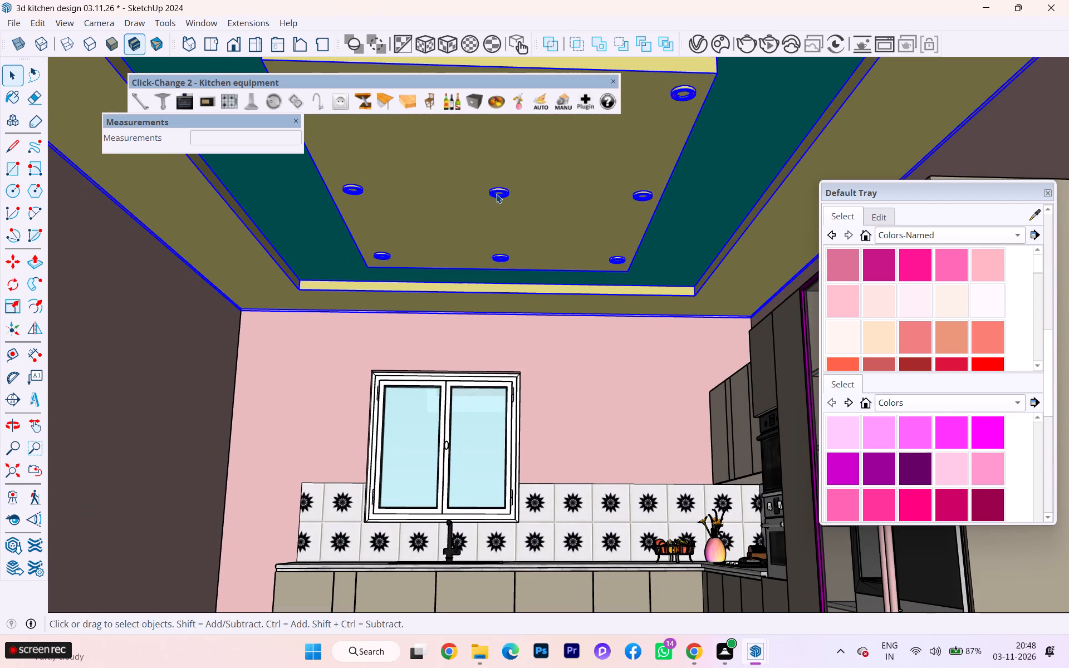
{"action": "left_click", "coordinate": [497, 194]}
{"action": "key", "text": "Delete"}
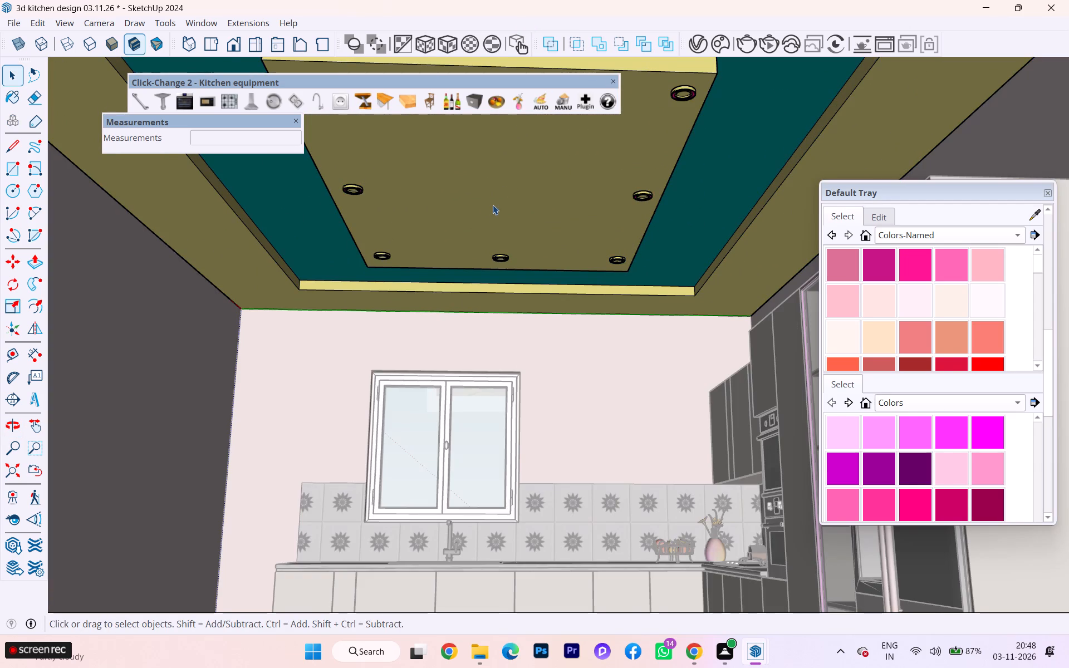
Copy the centre panel's corner light about 4' 3 5/16" onto the false ceiling's outer border opposite the window wall.
{"action": "scroll", "coordinate": [497, 208], "scroll_direction": "down", "scroll_amount": 3}
{"action": "middle_click_drag", "start_coordinate": [507, 200], "coordinate": [529, 130]}
{"action": "scroll", "coordinate": [425, 275], "scroll_direction": "down", "scroll_amount": 8}
{"action": "scroll", "coordinate": [405, 307], "scroll_direction": "up", "scroll_amount": 1}
{"action": "scroll", "coordinate": [401, 318], "scroll_direction": "down", "scroll_amount": 2}
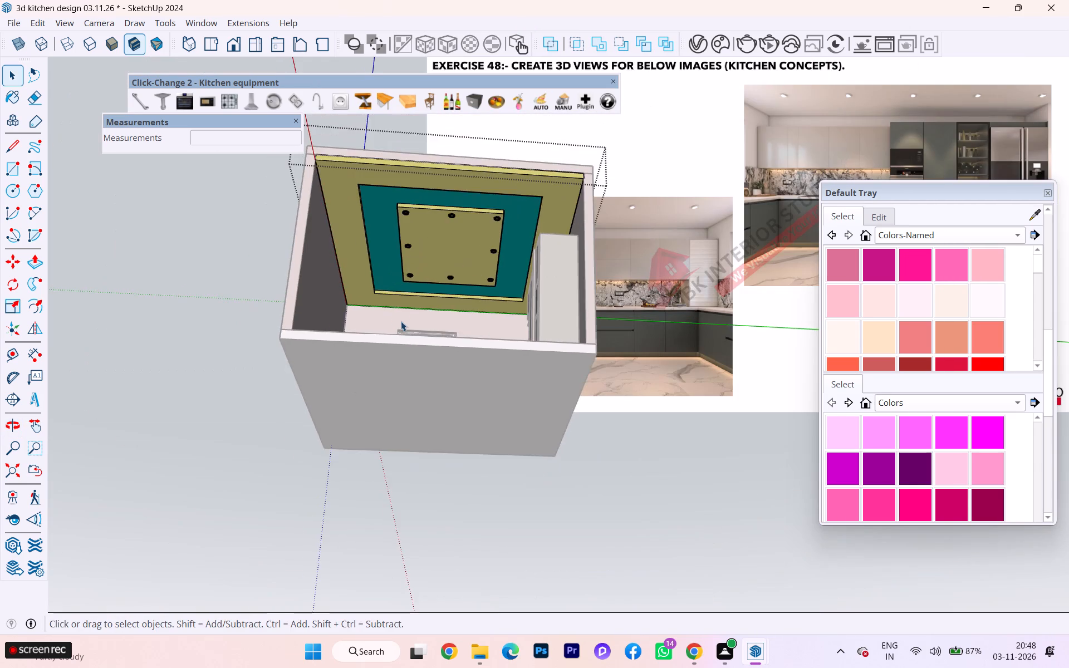
{"action": "middle_click_drag", "start_coordinate": [401, 321], "coordinate": [398, 342]}
{"action": "scroll", "coordinate": [403, 230], "scroll_direction": "up", "scroll_amount": 4}
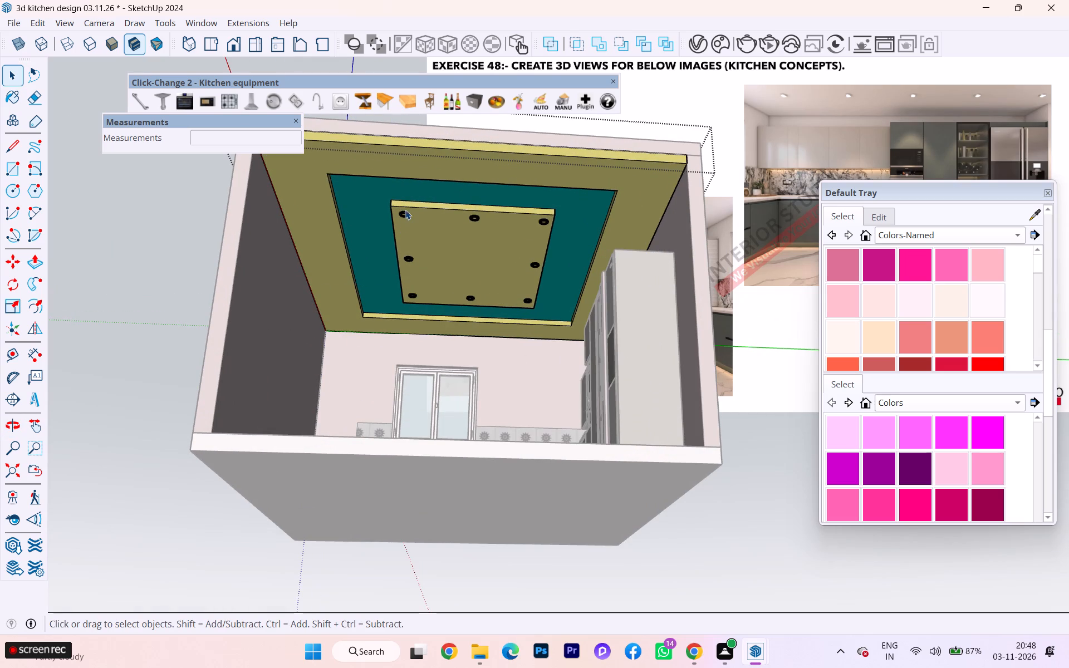
{"action": "left_click", "coordinate": [405, 210]}
{"action": "scroll", "coordinate": [425, 220], "scroll_direction": "up", "scroll_amount": 1}
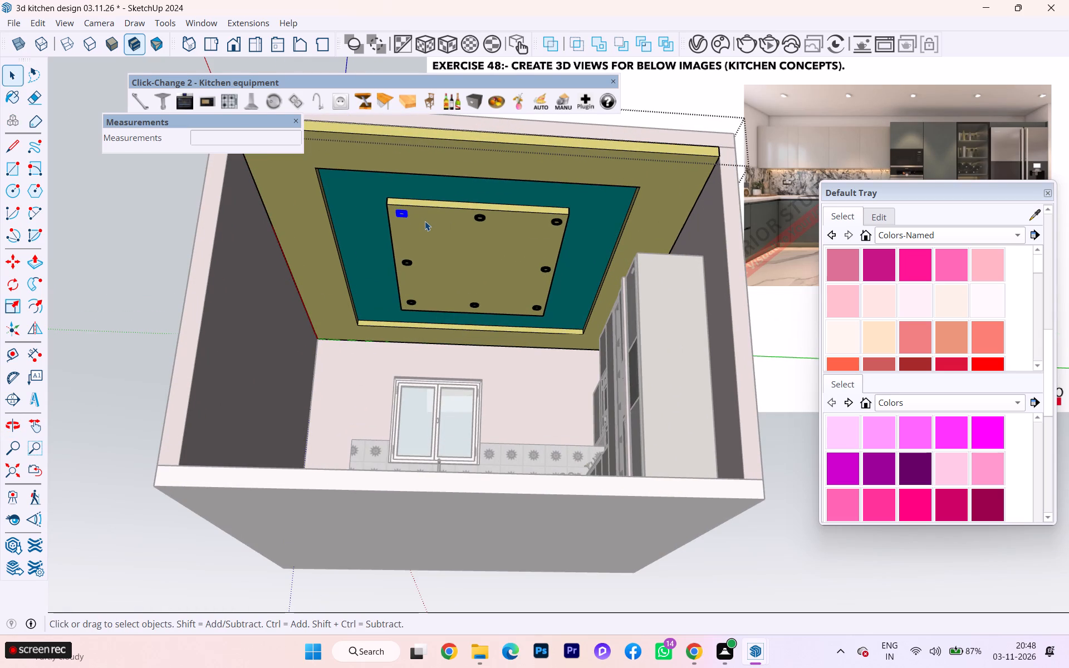
{"action": "key", "text": "m"}
{"action": "key", "text": "Return"}
{"action": "scroll", "coordinate": [429, 213], "scroll_direction": "up", "scroll_amount": 3}
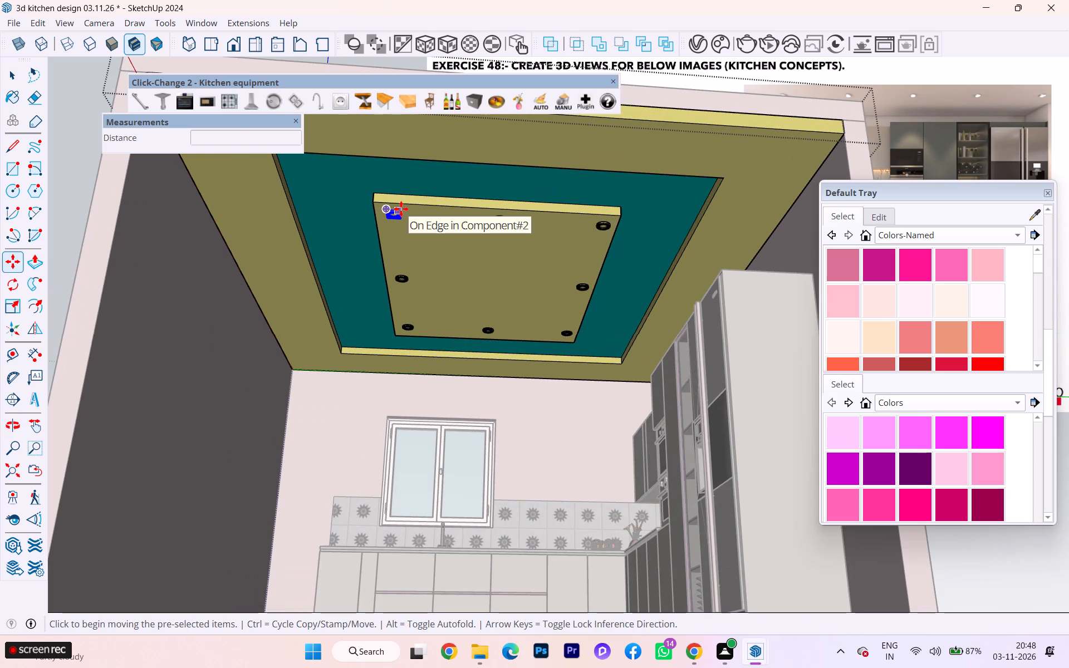
{"action": "left_click", "coordinate": [401, 209]}
{"action": "scroll", "coordinate": [390, 170], "scroll_direction": "down", "scroll_amount": 12}
{"action": "scroll", "coordinate": [430, 207], "scroll_direction": "up", "scroll_amount": 3}
{"action": "scroll", "coordinate": [430, 207], "scroll_direction": "down", "scroll_amount": 2}
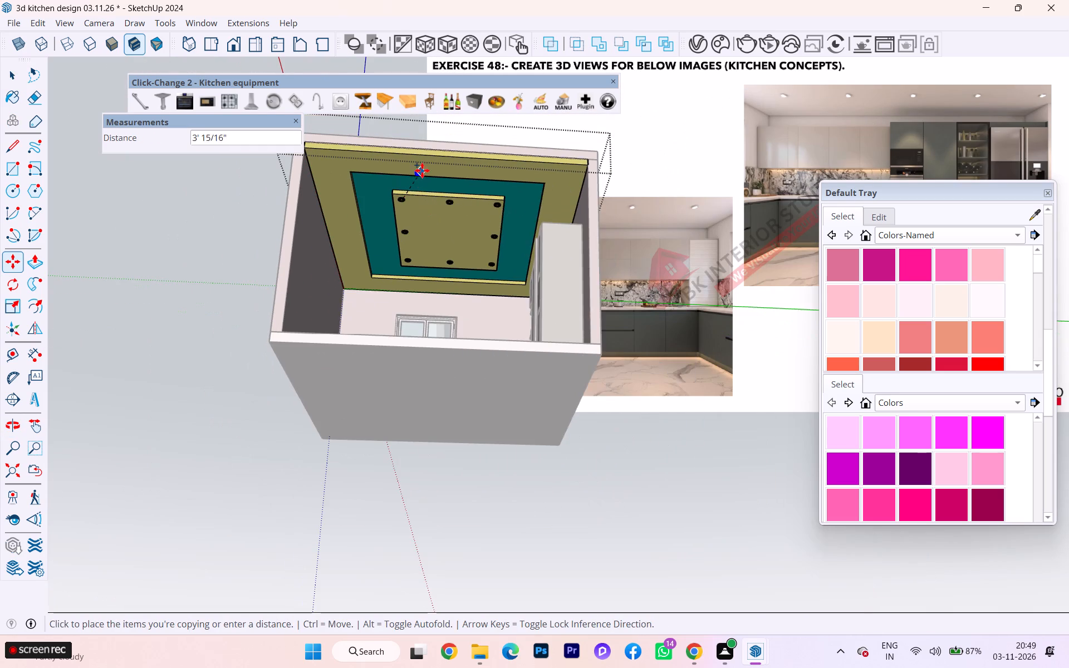
{"action": "scroll", "coordinate": [423, 170], "scroll_direction": "up", "scroll_amount": 6}
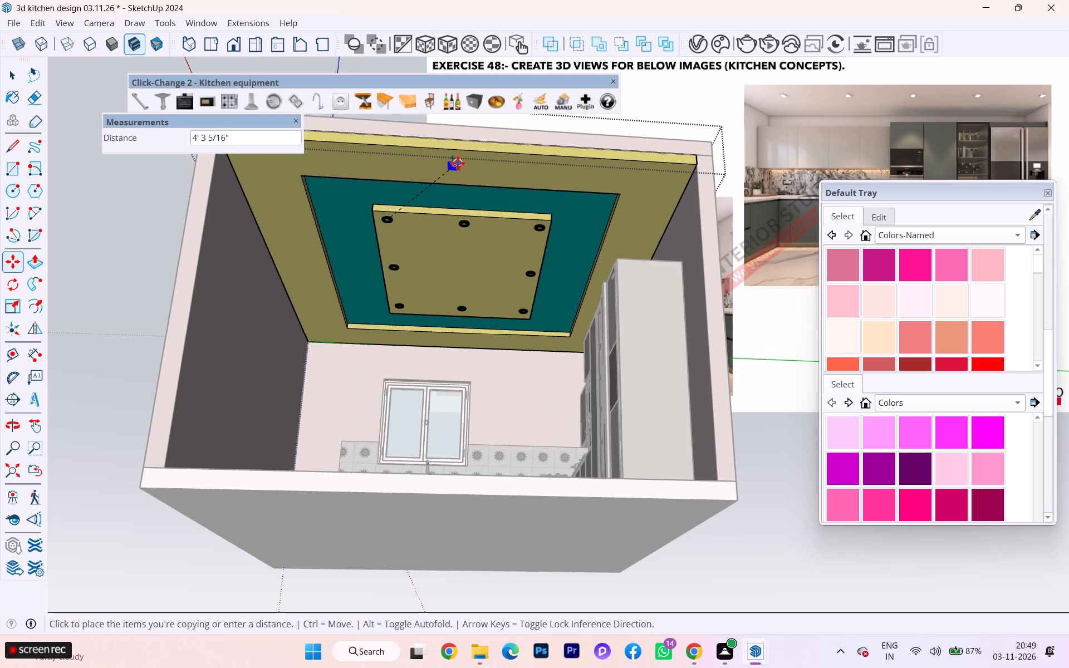
{"action": "left_click", "coordinate": [458, 163]}
Place guides 1' in from the false ceiling's edge opposite the window wall and 1' in from the side edge away from the cabinets.
{"action": "scroll", "coordinate": [533, 166], "scroll_direction": "down", "scroll_amount": 1}
{"action": "middle_click_drag", "start_coordinate": [533, 166], "coordinate": [536, 143]}
{"action": "scroll", "coordinate": [413, 136], "scroll_direction": "up", "scroll_amount": 2}
{"action": "scroll", "coordinate": [413, 136], "scroll_direction": "down", "scroll_amount": 1}
{"action": "scroll", "coordinate": [414, 136], "scroll_direction": "up", "scroll_amount": 3}
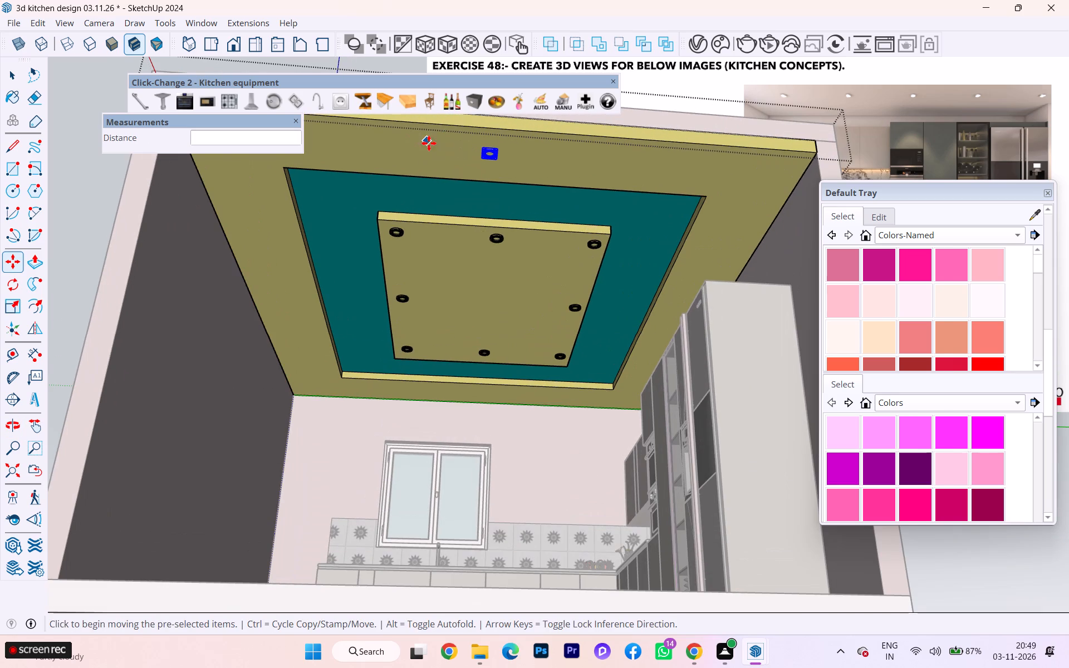
{"action": "key", "text": "t"}
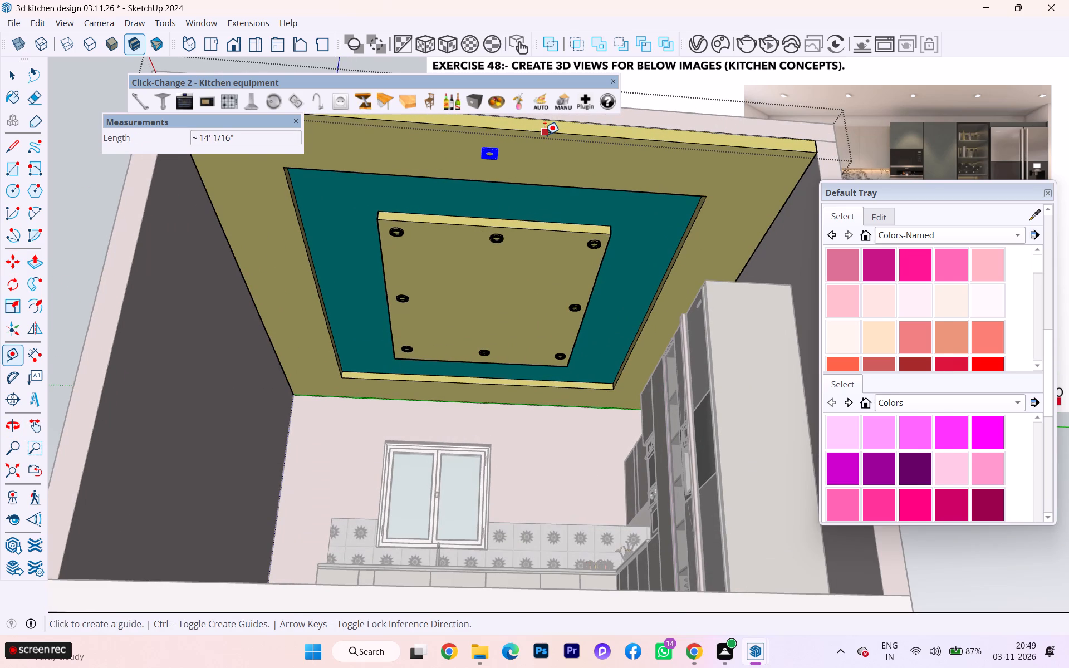
{"action": "left_click", "coordinate": [545, 135]}
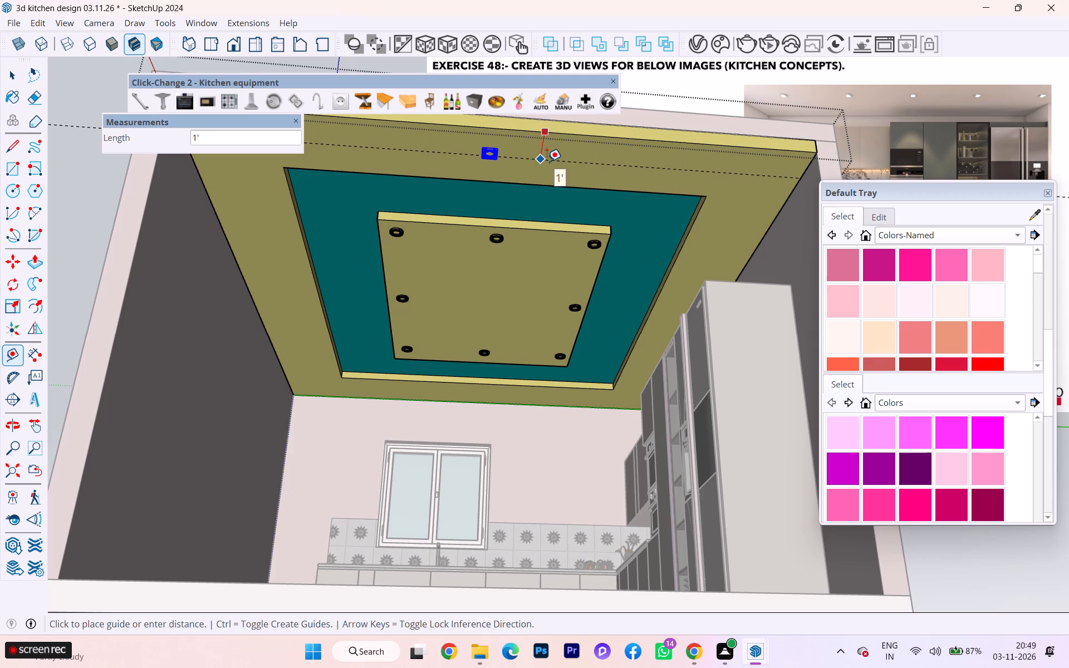
{"action": "left_click", "coordinate": [547, 161]}
{"action": "scroll", "coordinate": [433, 198], "scroll_direction": "down", "scroll_amount": 2}
{"action": "left_click", "coordinate": [261, 238]}
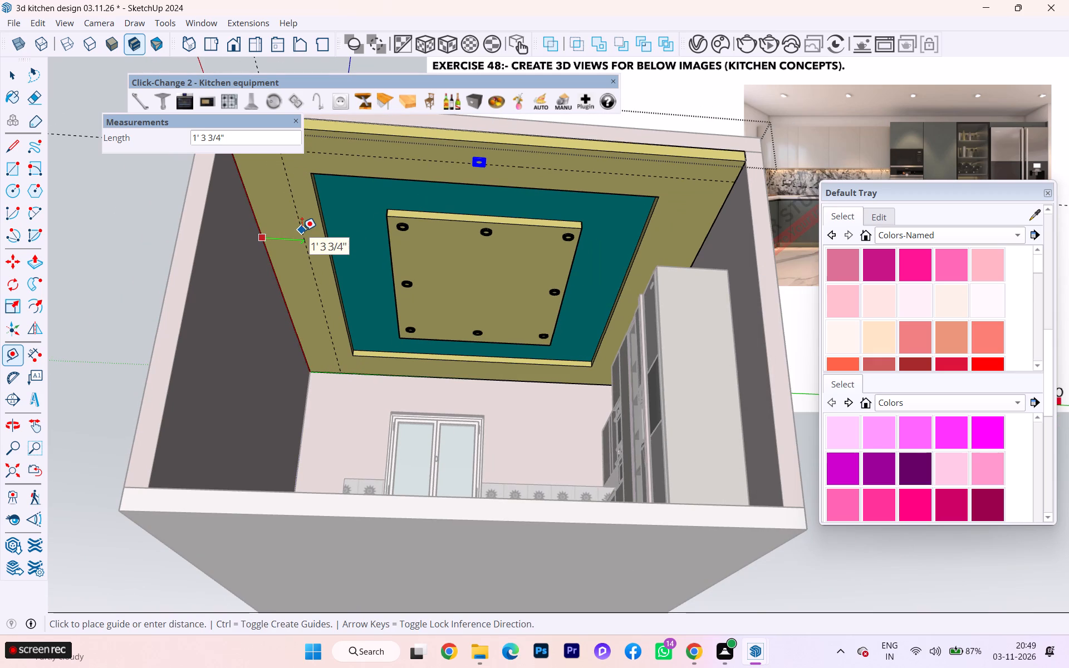
{"action": "type", "text": "1'"}
{"action": "key", "text": "Return"}
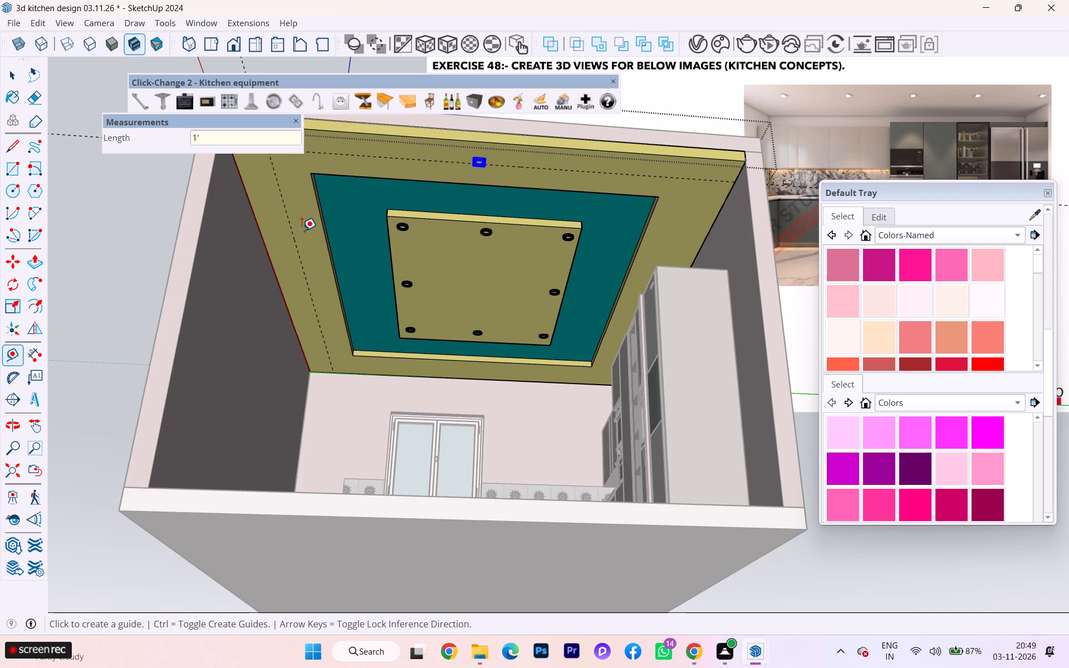
Move the border light about 7/16" to align it with the guide along the edge opposite the window wall.
{"action": "scroll", "coordinate": [306, 230], "scroll_direction": "down", "scroll_amount": 3}
{"action": "scroll", "coordinate": [424, 153], "scroll_direction": "up", "scroll_amount": 4}
{"action": "scroll", "coordinate": [472, 197], "scroll_direction": "up", "scroll_amount": 3}
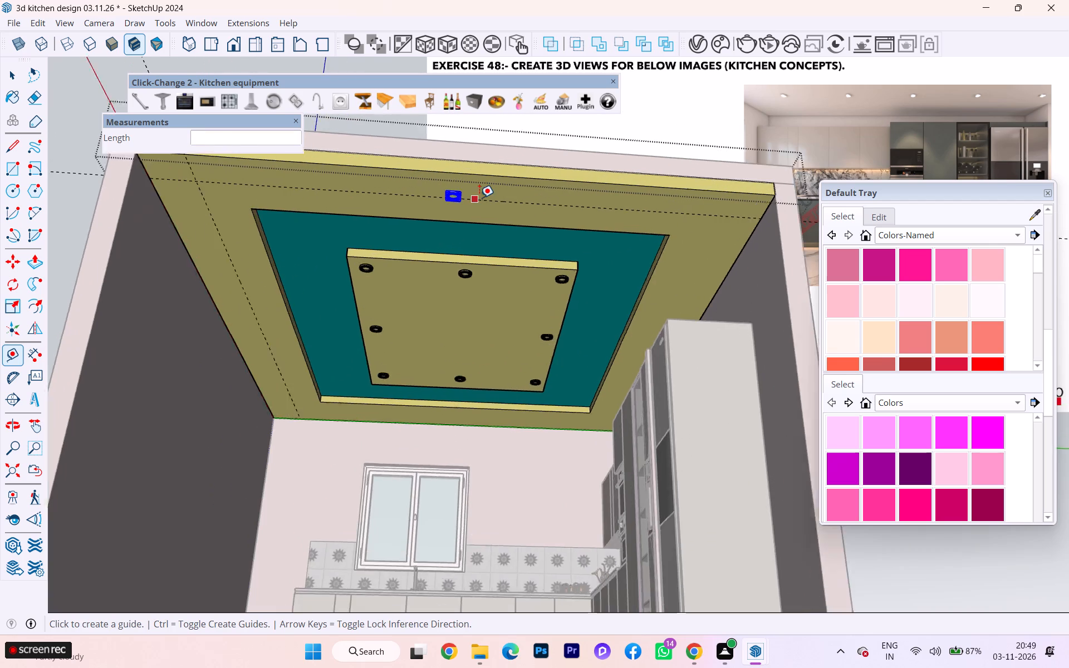
{"action": "scroll", "coordinate": [479, 198], "scroll_direction": "up", "scroll_amount": 4}
{"action": "scroll", "coordinate": [434, 189], "scroll_direction": "down", "scroll_amount": 2}
{"action": "scroll", "coordinate": [433, 189], "scroll_direction": "up", "scroll_amount": 3}
{"action": "middle_click_drag", "start_coordinate": [438, 170], "coordinate": [452, 113]}
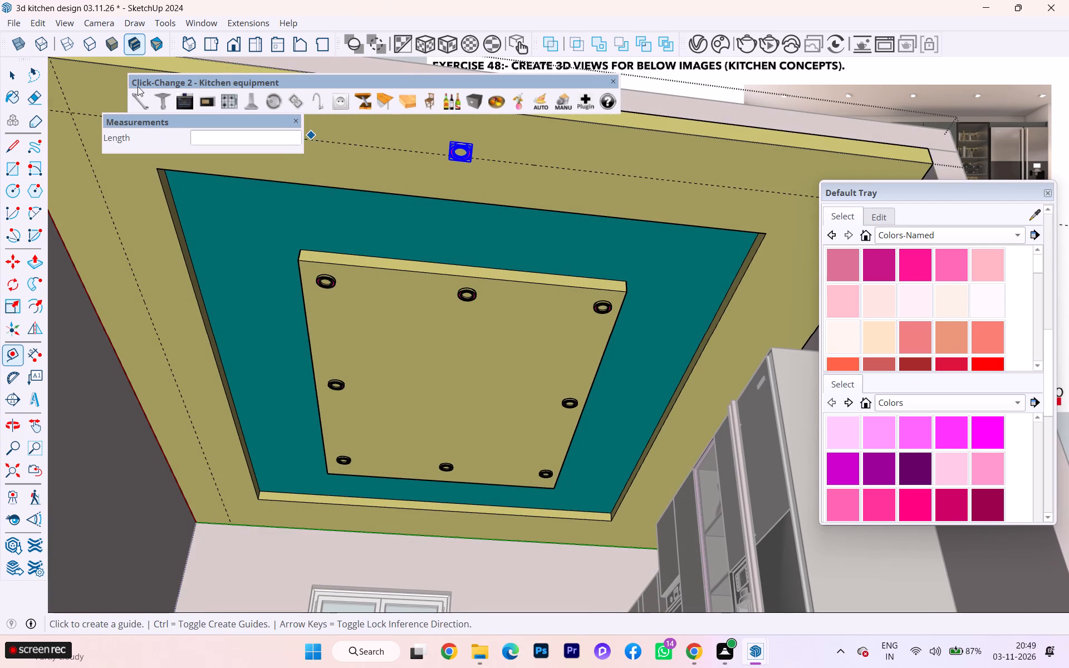
{"action": "key", "text": "m"}
{"action": "scroll", "coordinate": [413, 148], "scroll_direction": "up", "scroll_amount": 4}
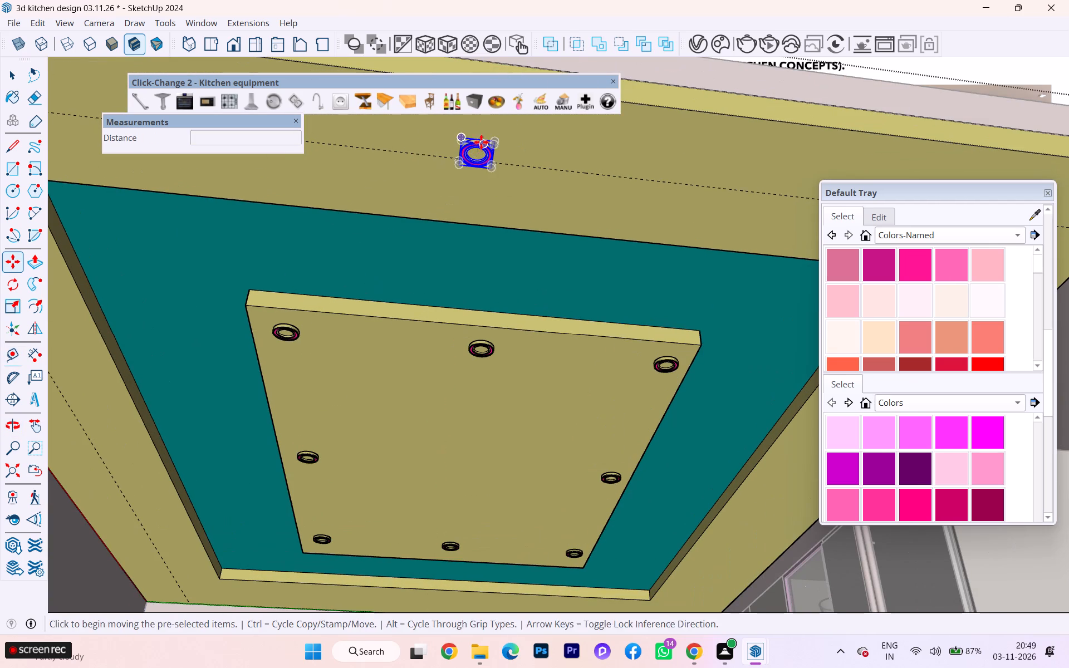
{"action": "left_click", "coordinate": [477, 156]}
{"action": "left_click", "coordinate": [478, 158]}
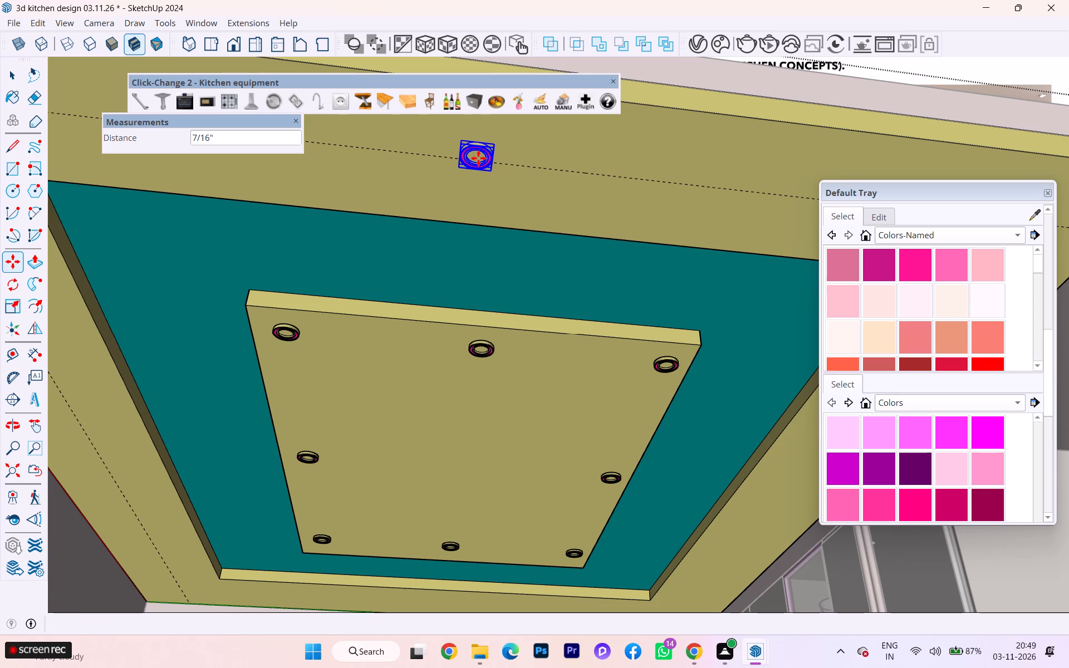
Copy the border light about 5' 8 5/16" along the guide to the intersection of the two guides.
{"action": "left_click", "coordinate": [476, 160]}
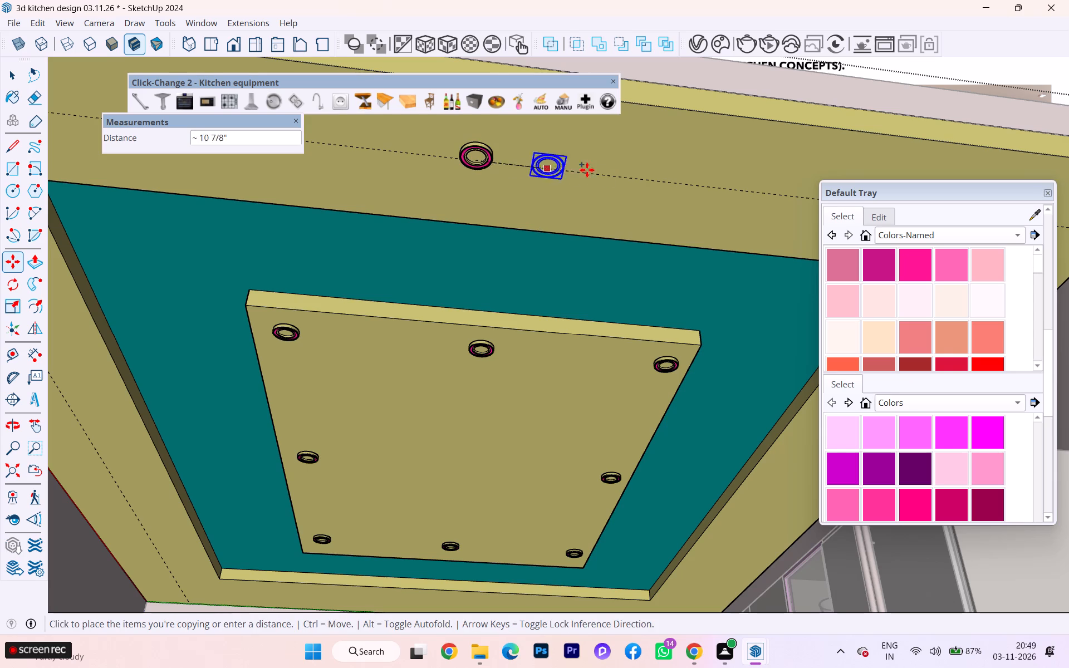
{"action": "scroll", "coordinate": [611, 178], "scroll_direction": "down", "scroll_amount": 7}
{"action": "scroll", "coordinate": [665, 210], "scroll_direction": "up", "scroll_amount": 1}
{"action": "scroll", "coordinate": [668, 213], "scroll_direction": "down", "scroll_amount": 2}
{"action": "scroll", "coordinate": [665, 213], "scroll_direction": "up", "scroll_amount": 2}
{"action": "scroll", "coordinate": [664, 213], "scroll_direction": "down", "scroll_amount": 2}
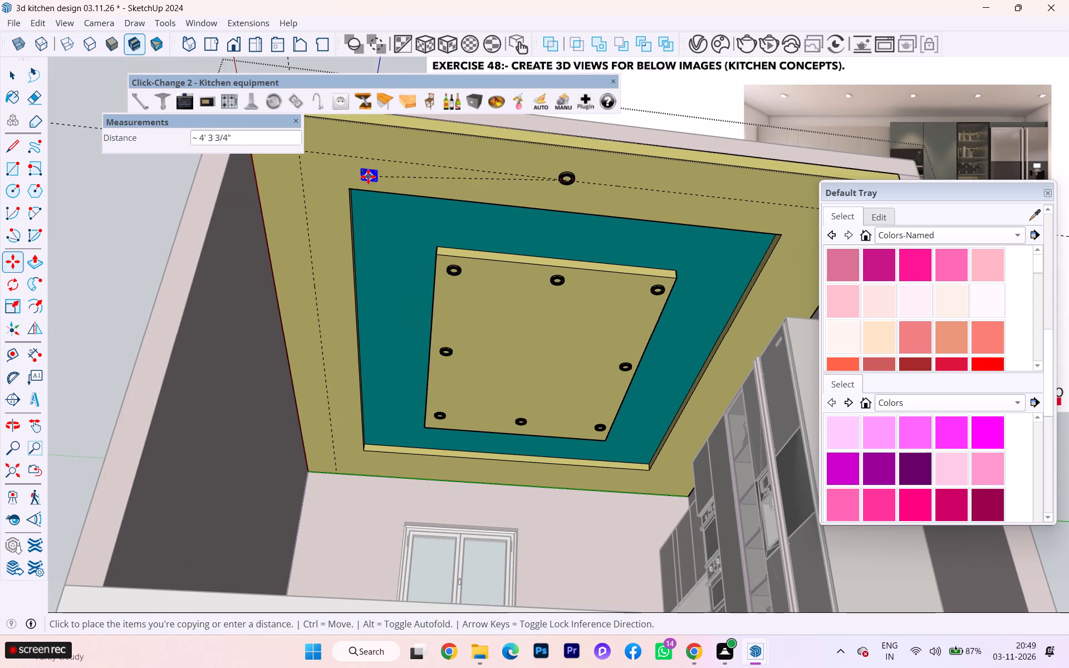
{"action": "scroll", "coordinate": [366, 172], "scroll_direction": "down", "scroll_amount": 3}
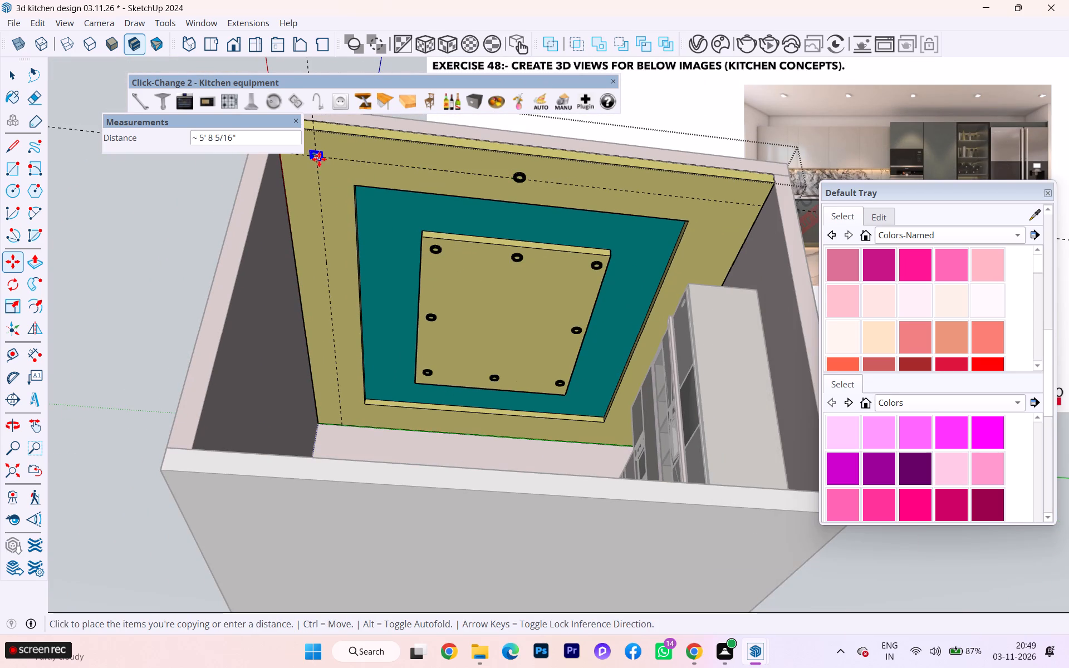
{"action": "left_click", "coordinate": [319, 159]}
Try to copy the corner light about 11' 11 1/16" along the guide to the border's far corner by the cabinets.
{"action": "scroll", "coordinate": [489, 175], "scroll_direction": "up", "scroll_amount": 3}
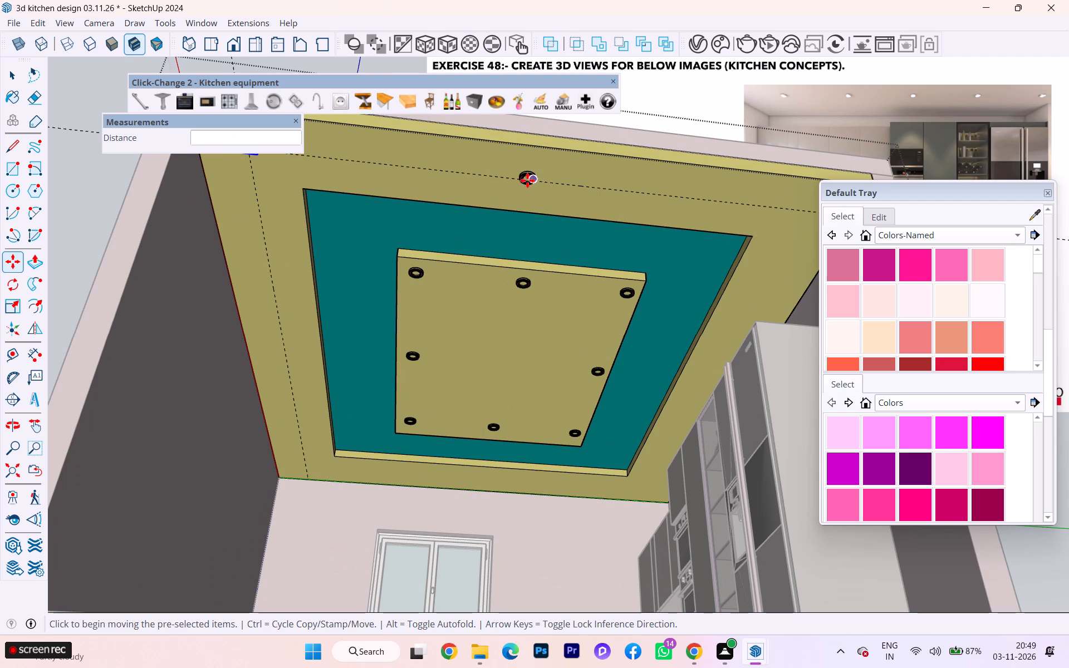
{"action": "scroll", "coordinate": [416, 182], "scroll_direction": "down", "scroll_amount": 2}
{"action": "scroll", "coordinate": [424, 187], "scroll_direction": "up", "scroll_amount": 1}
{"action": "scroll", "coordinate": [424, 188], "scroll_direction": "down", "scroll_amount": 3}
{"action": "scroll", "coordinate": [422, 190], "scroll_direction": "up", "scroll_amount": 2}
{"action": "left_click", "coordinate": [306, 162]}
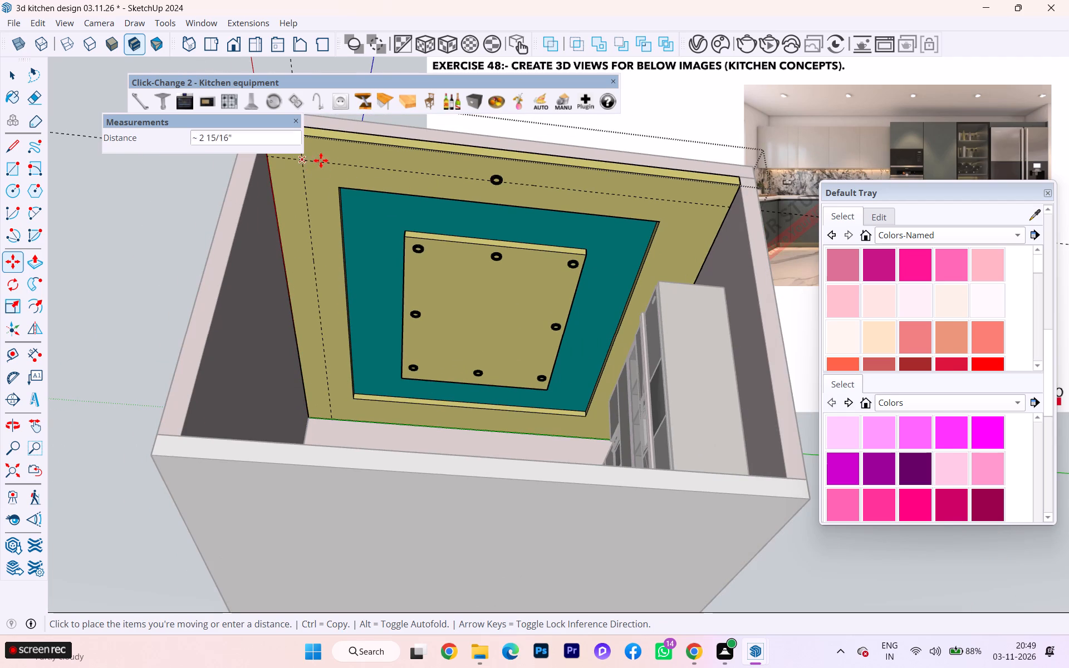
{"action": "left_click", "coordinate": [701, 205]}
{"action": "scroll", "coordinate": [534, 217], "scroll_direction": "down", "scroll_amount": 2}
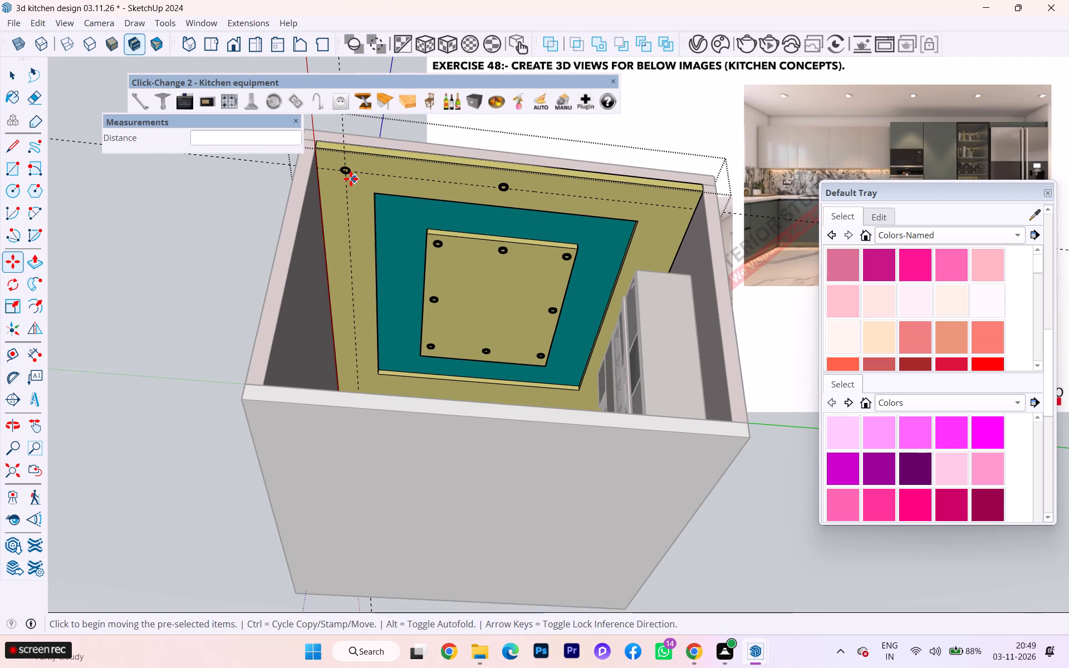
Check the corner light against the guide intersection and undo the last two copies of the border light.
{"action": "scroll", "coordinate": [348, 166], "scroll_direction": "up", "scroll_amount": 4}
{"action": "scroll", "coordinate": [348, 167], "scroll_direction": "down", "scroll_amount": 7}
{"action": "scroll", "coordinate": [348, 167], "scroll_direction": "up", "scroll_amount": 7}
{"action": "scroll", "coordinate": [348, 168], "scroll_direction": "down", "scroll_amount": 1}
{"action": "scroll", "coordinate": [348, 168], "scroll_direction": "up", "scroll_amount": 5}
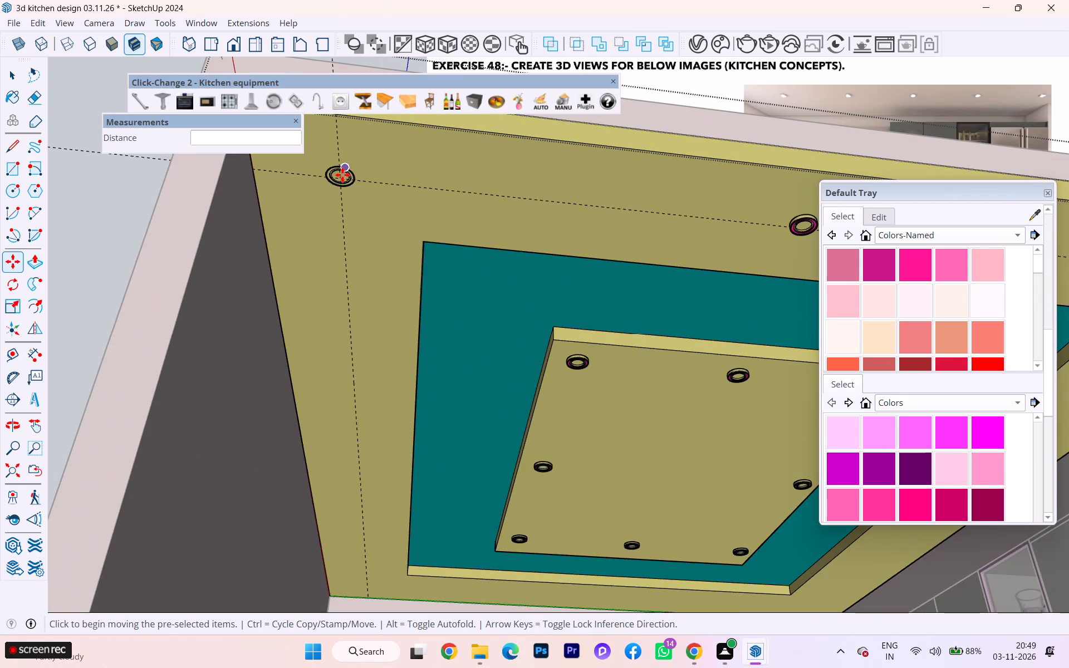
{"action": "scroll", "coordinate": [350, 187], "scroll_direction": "down", "scroll_amount": 2}
{"action": "middle_click_drag", "start_coordinate": [328, 203], "coordinate": [299, 235]}
{"action": "scroll", "coordinate": [311, 212], "scroll_direction": "up", "scroll_amount": 1}
{"action": "scroll", "coordinate": [311, 211], "scroll_direction": "down", "scroll_amount": 2}
{"action": "scroll", "coordinate": [311, 210], "scroll_direction": "up", "scroll_amount": 7}
{"action": "scroll", "coordinate": [329, 215], "scroll_direction": "down", "scroll_amount": 2}
{"action": "scroll", "coordinate": [330, 215], "scroll_direction": "up", "scroll_amount": 9}
{"action": "scroll", "coordinate": [342, 210], "scroll_direction": "down", "scroll_amount": 1}
{"action": "scroll", "coordinate": [342, 210], "scroll_direction": "up", "scroll_amount": 9}
{"action": "scroll", "coordinate": [303, 219], "scroll_direction": "down", "scroll_amount": 5}
{"action": "scroll", "coordinate": [303, 219], "scroll_direction": "up", "scroll_amount": 2}
{"action": "scroll", "coordinate": [302, 219], "scroll_direction": "down", "scroll_amount": 2}
{"action": "scroll", "coordinate": [300, 223], "scroll_direction": "up", "scroll_amount": 3}
{"action": "scroll", "coordinate": [300, 223], "scroll_direction": "down", "scroll_amount": 2}
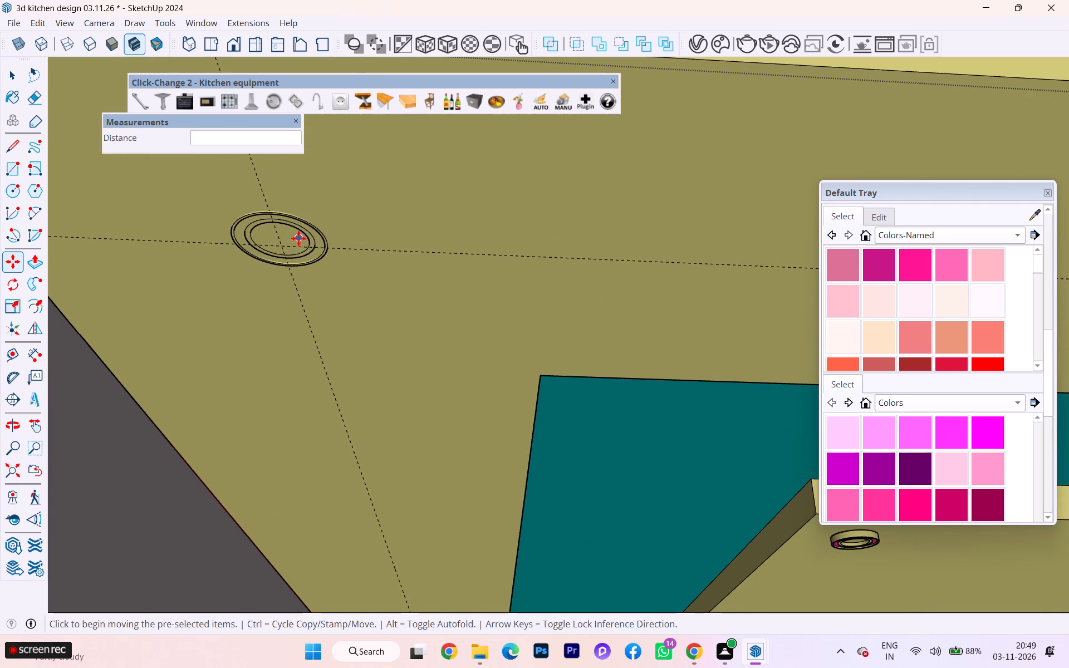
{"action": "key", "text": "ctrl+z"}
{"action": "key", "text": "ctrl+z"}
Copy the border light about 5' 9" along the green axis to the intersection of the two guides.
{"action": "scroll", "coordinate": [282, 257], "scroll_direction": "down", "scroll_amount": 3}
{"action": "scroll", "coordinate": [264, 257], "scroll_direction": "up", "scroll_amount": 2}
{"action": "scroll", "coordinate": [261, 257], "scroll_direction": "down", "scroll_amount": 1}
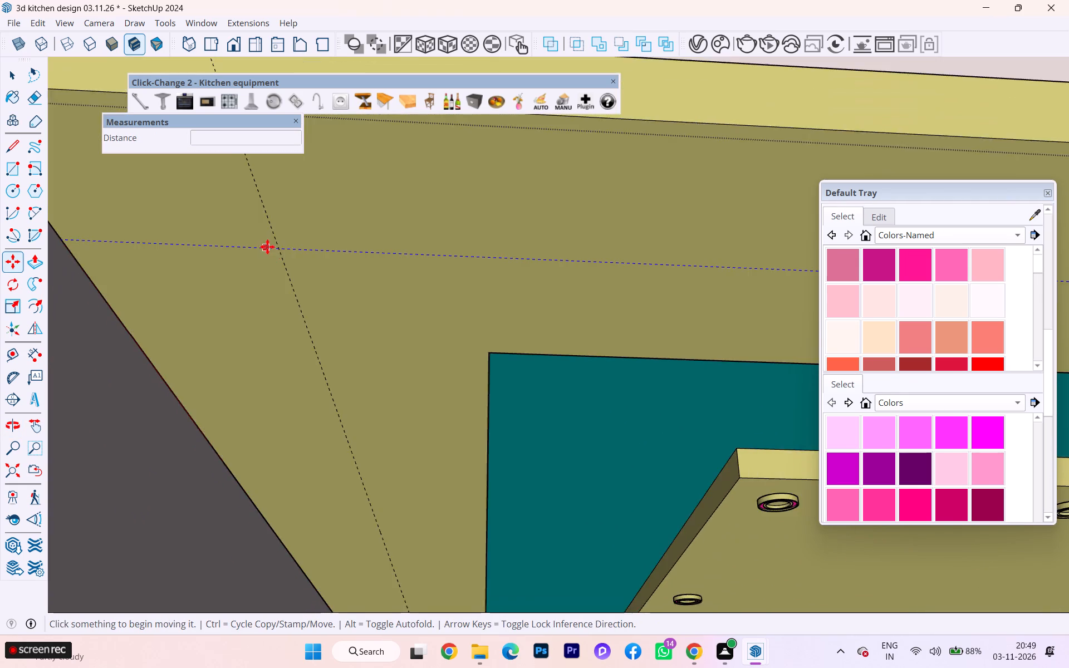
{"action": "scroll", "coordinate": [267, 247], "scroll_direction": "down", "scroll_amount": 1}
{"action": "scroll", "coordinate": [271, 250], "scroll_direction": "up", "scroll_amount": 2}
{"action": "scroll", "coordinate": [272, 250], "scroll_direction": "down", "scroll_amount": 5}
{"action": "scroll", "coordinate": [296, 251], "scroll_direction": "up", "scroll_amount": 1}
{"action": "scroll", "coordinate": [308, 251], "scroll_direction": "down", "scroll_amount": 6}
{"action": "scroll", "coordinate": [610, 271], "scroll_direction": "up", "scroll_amount": 4}
{"action": "scroll", "coordinate": [611, 272], "scroll_direction": "down", "scroll_amount": 5}
{"action": "scroll", "coordinate": [319, 279], "scroll_direction": "up", "scroll_amount": 1}
{"action": "scroll", "coordinate": [313, 272], "scroll_direction": "down", "scroll_amount": 2}
{"action": "scroll", "coordinate": [346, 274], "scroll_direction": "up", "scroll_amount": 6}
{"action": "scroll", "coordinate": [356, 275], "scroll_direction": "down", "scroll_amount": 5}
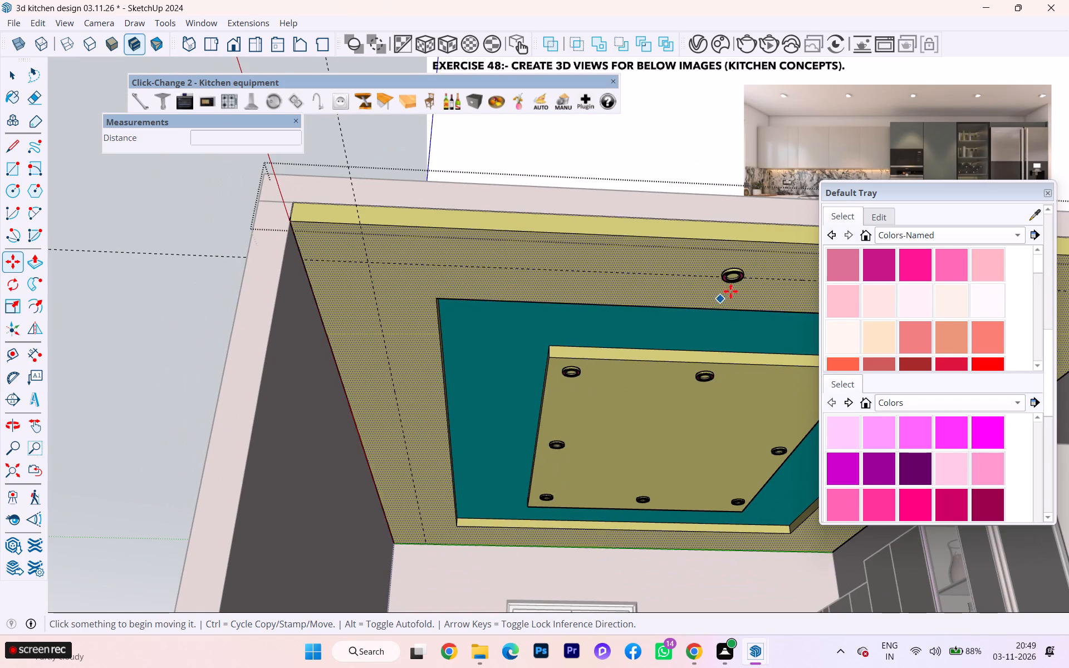
{"action": "left_click", "coordinate": [747, 272]}
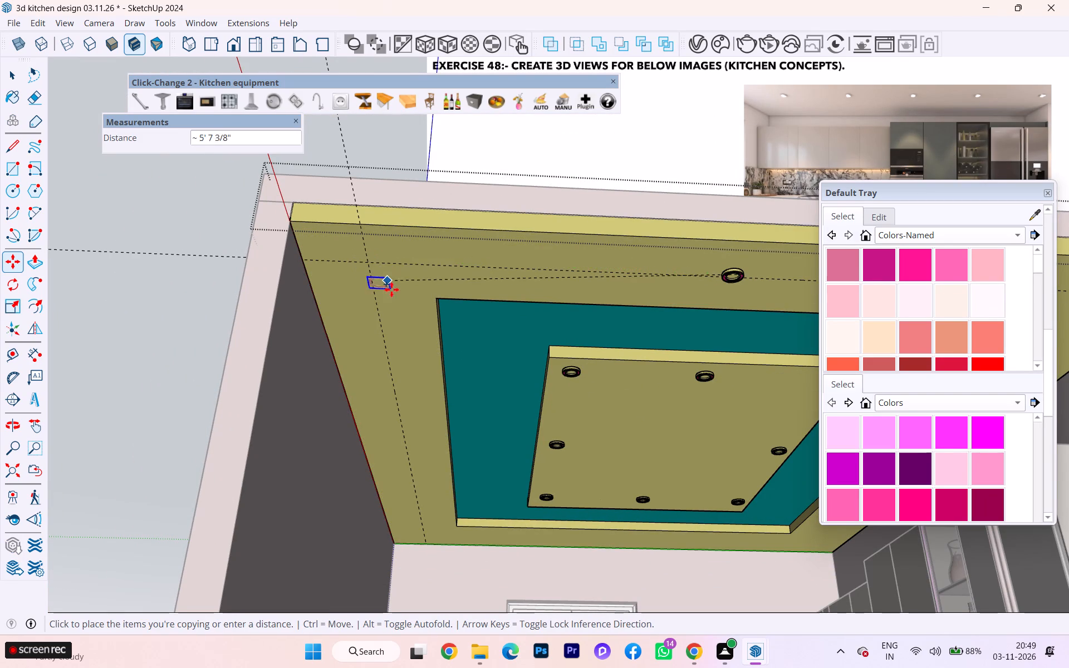
{"action": "key", "text": "Left"}
{"action": "scroll", "coordinate": [375, 288], "scroll_direction": "up", "scroll_amount": 2}
{"action": "scroll", "coordinate": [377, 292], "scroll_direction": "down", "scroll_amount": 1}
{"action": "scroll", "coordinate": [377, 292], "scroll_direction": "up", "scroll_amount": 4}
{"action": "scroll", "coordinate": [377, 276], "scroll_direction": "down", "scroll_amount": 1}
{"action": "scroll", "coordinate": [377, 276], "scroll_direction": "up", "scroll_amount": 1}
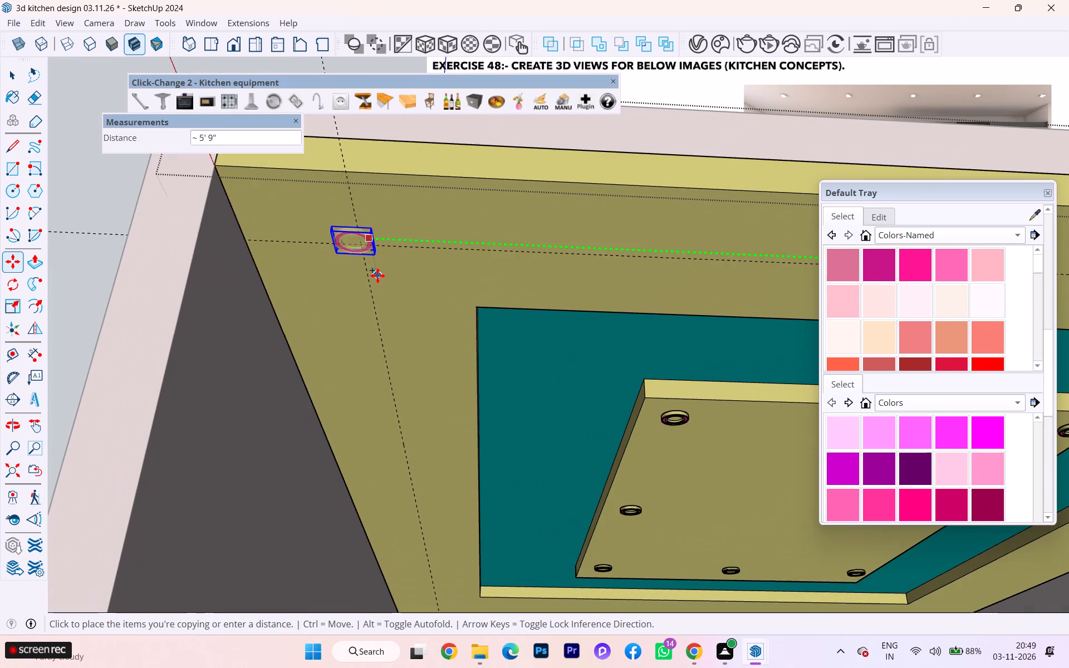
{"action": "left_click", "coordinate": [377, 276]}
Copy the corner light about 12' 3 1/4" along the green axis to the border's far corner by the cabinets.
{"action": "scroll", "coordinate": [380, 257], "scroll_direction": "up", "scroll_amount": 5}
{"action": "scroll", "coordinate": [306, 256], "scroll_direction": "down", "scroll_amount": 11}
{"action": "scroll", "coordinate": [361, 252], "scroll_direction": "up", "scroll_amount": 1}
{"action": "scroll", "coordinate": [365, 252], "scroll_direction": "down", "scroll_amount": 7}
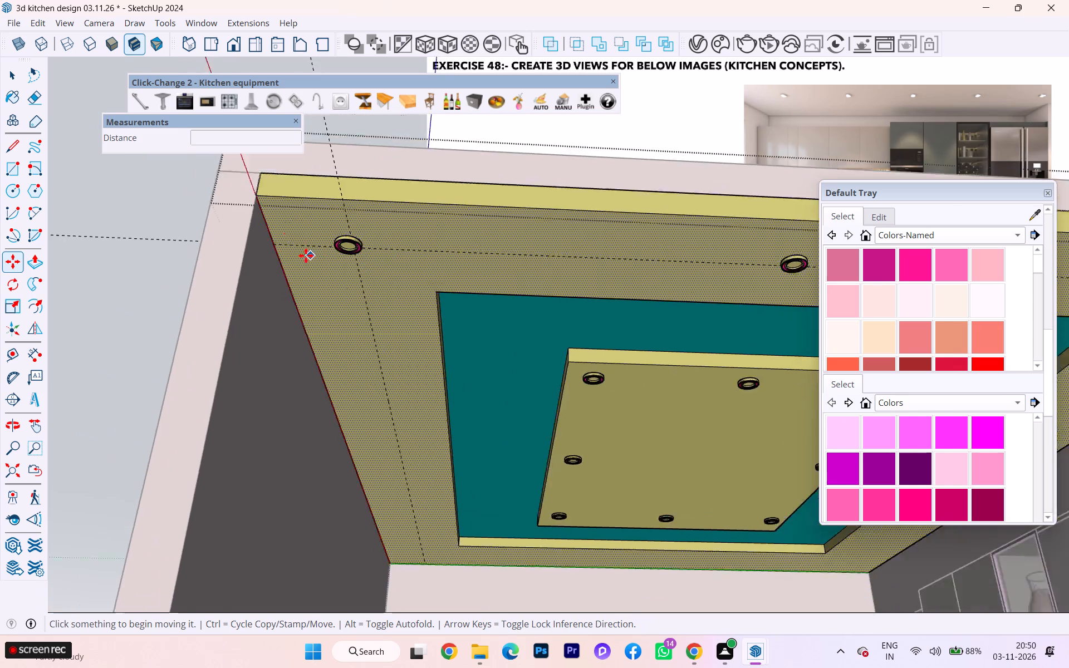
{"action": "scroll", "coordinate": [305, 256], "scroll_direction": "up", "scroll_amount": 1}
{"action": "scroll", "coordinate": [306, 256], "scroll_direction": "down", "scroll_amount": 3}
{"action": "scroll", "coordinate": [328, 256], "scroll_direction": "up", "scroll_amount": 2}
{"action": "left_click", "coordinate": [341, 249]}
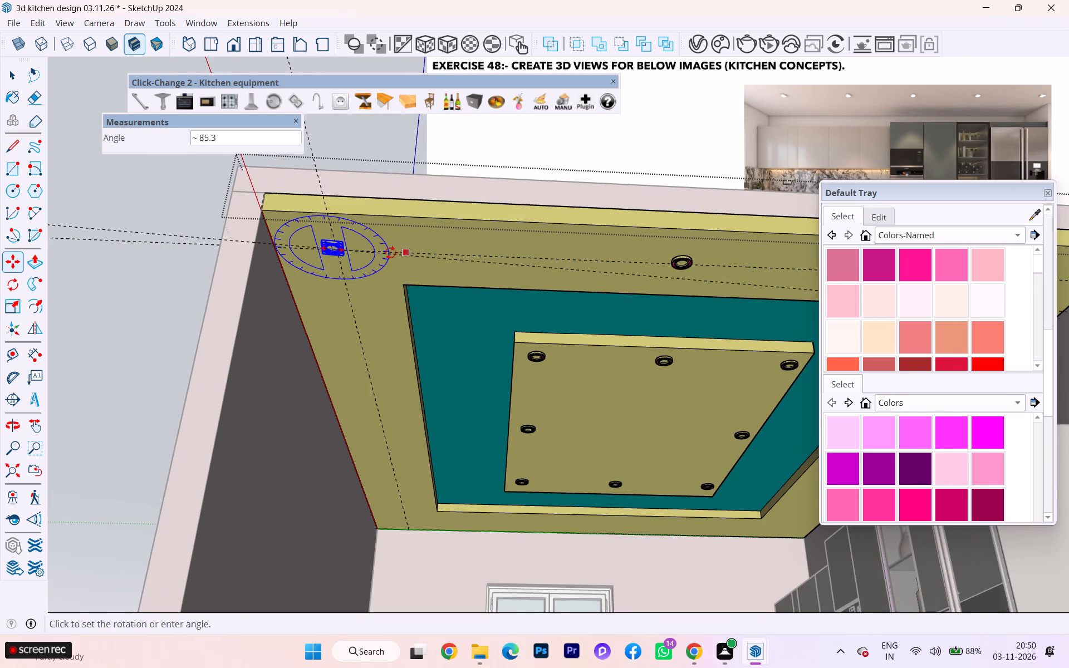
{"action": "key", "text": "Escape"}
{"action": "left_click", "coordinate": [337, 243]}
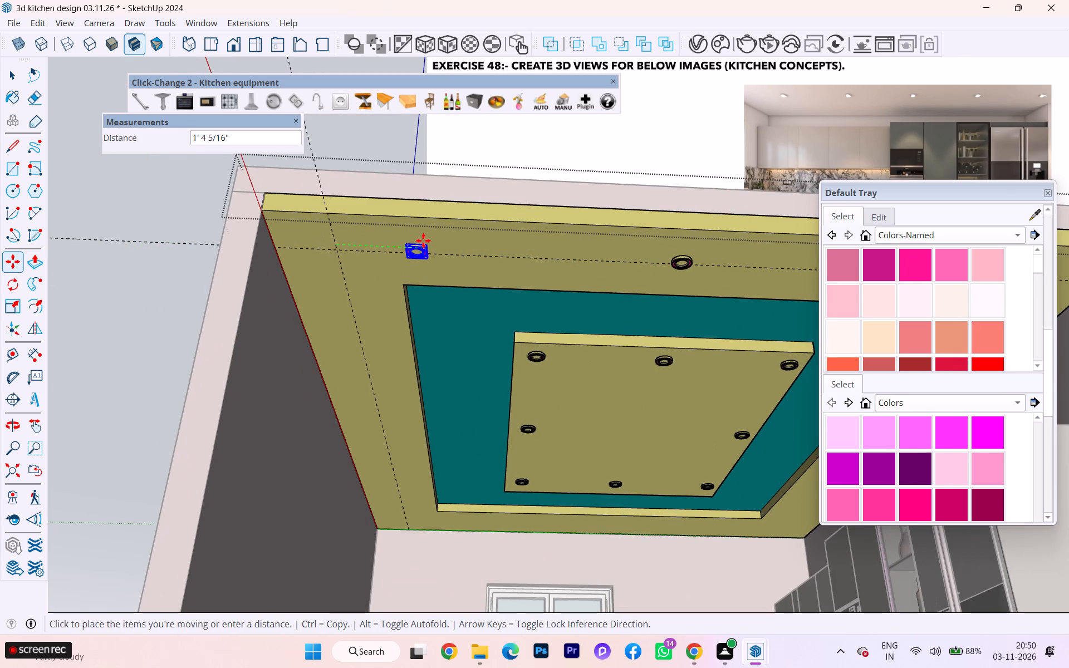
{"action": "scroll", "coordinate": [279, 245], "scroll_direction": "down", "scroll_amount": 7}
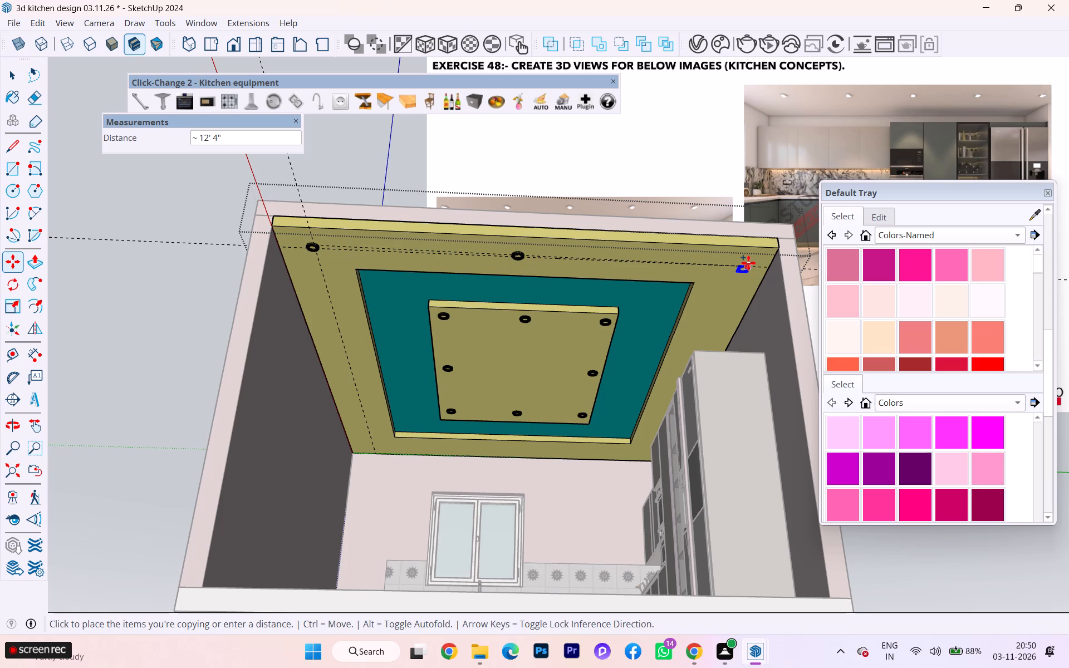
{"action": "key", "text": "Left"}
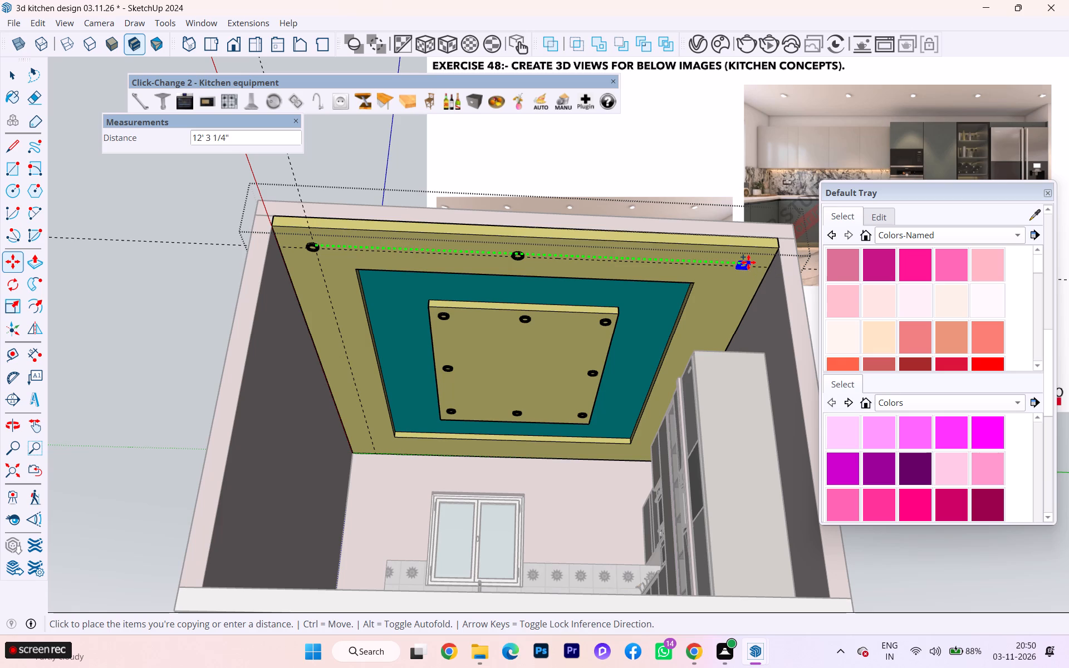
{"action": "left_click", "coordinate": [748, 262]}
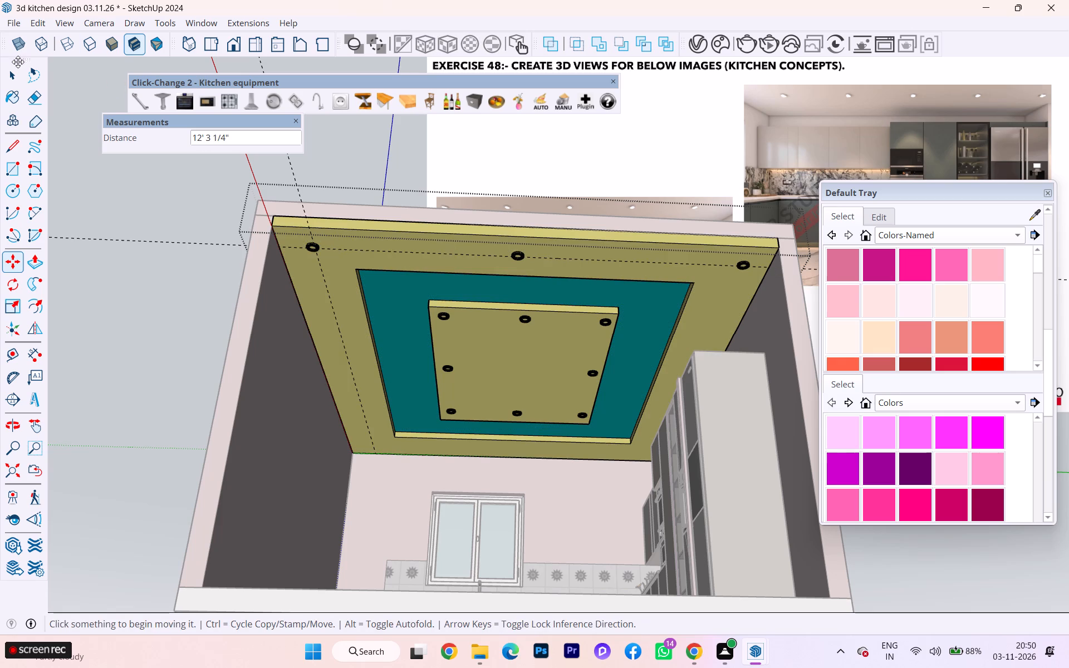
Copy the row of three border lights about 15' 1 1/8" along the red axis to the window-wall side, dividing the distance by 2.
{"action": "left_click", "coordinate": [17, 72]}
{"action": "left_click", "coordinate": [311, 242], "text": "ctrl"}
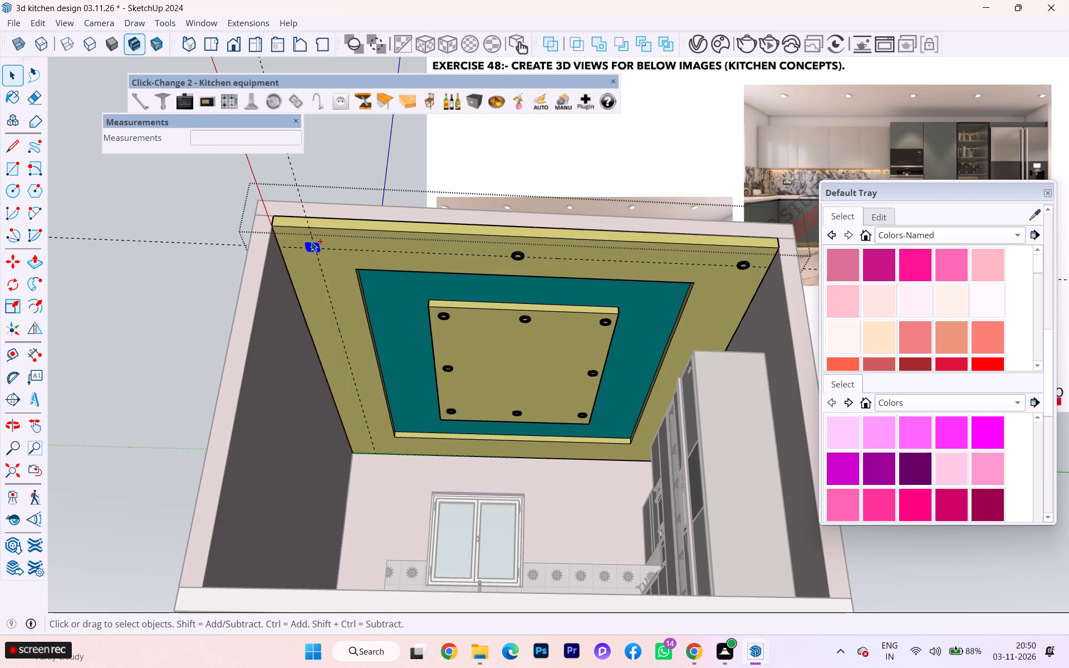
{"action": "left_click", "coordinate": [522, 251], "text": "ctrl"}
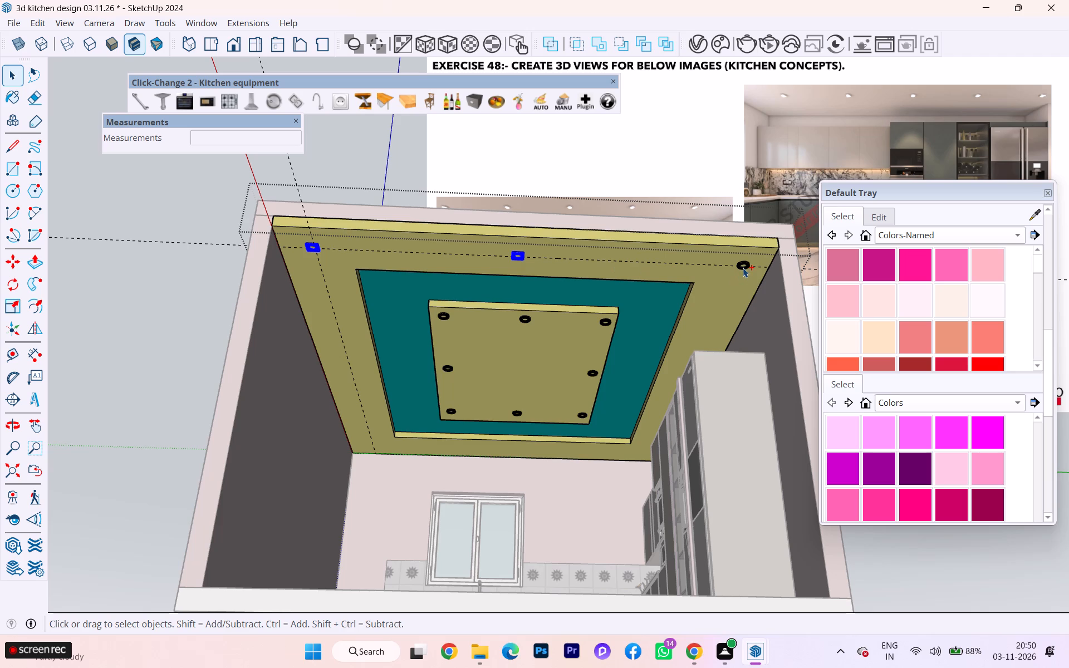
{"action": "left_click", "coordinate": [743, 268], "text": "ctrl"}
{"action": "key", "text": "m"}
{"action": "scroll", "coordinate": [293, 267], "scroll_direction": "up", "scroll_amount": 4}
{"action": "left_click", "coordinate": [310, 249]}
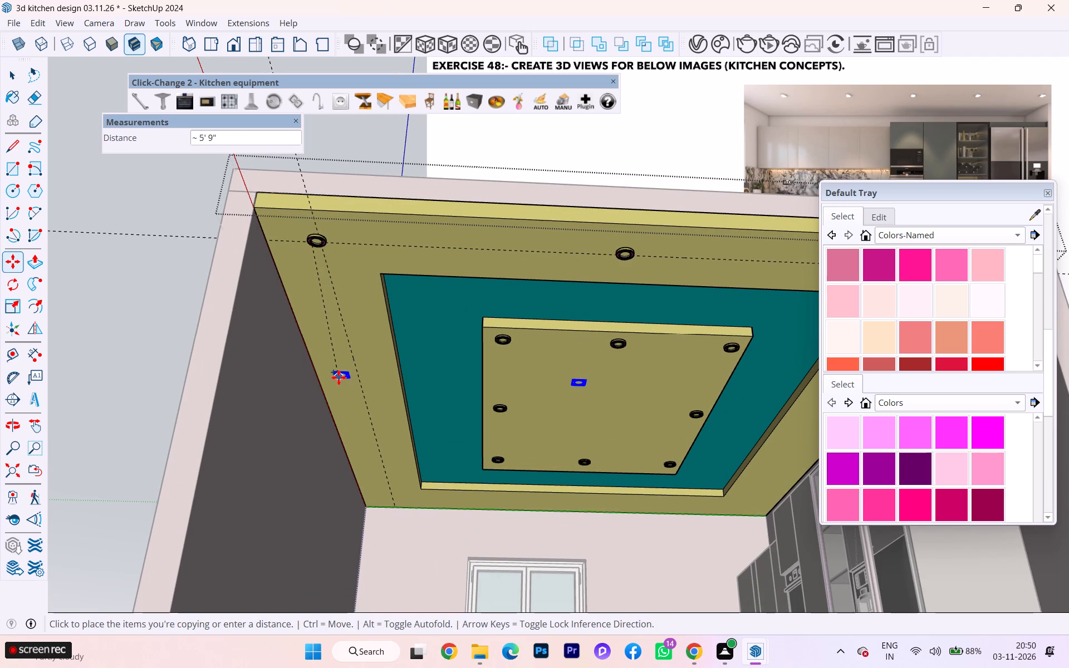
{"action": "key", "text": "Right"}
{"action": "scroll", "coordinate": [355, 478], "scroll_direction": "up", "scroll_amount": 1}
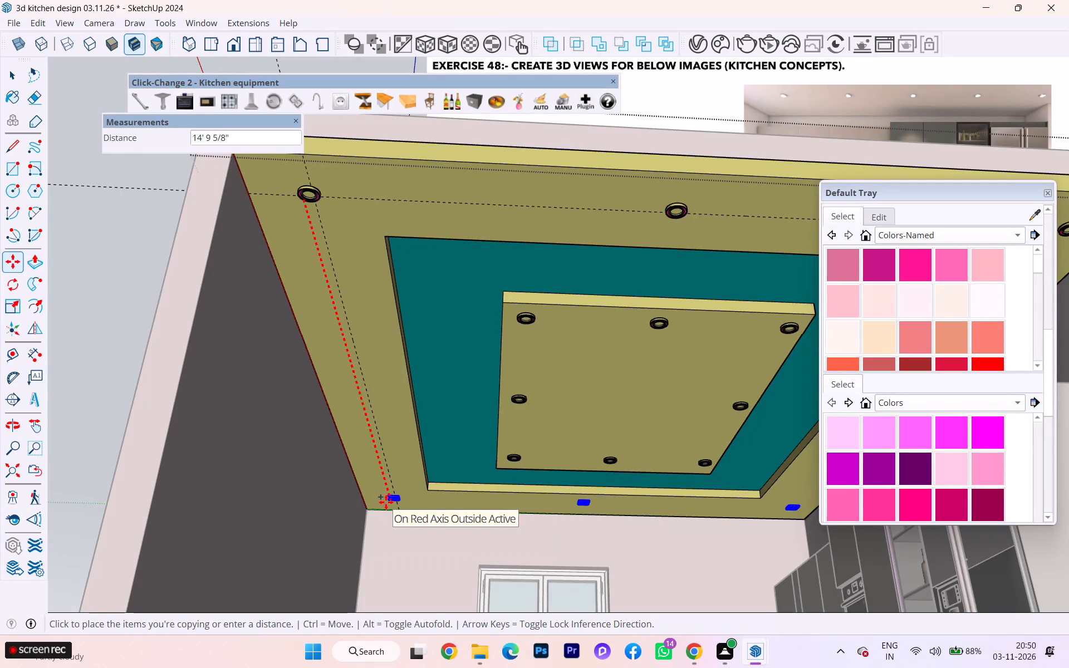
{"action": "left_click", "coordinate": [386, 505]}
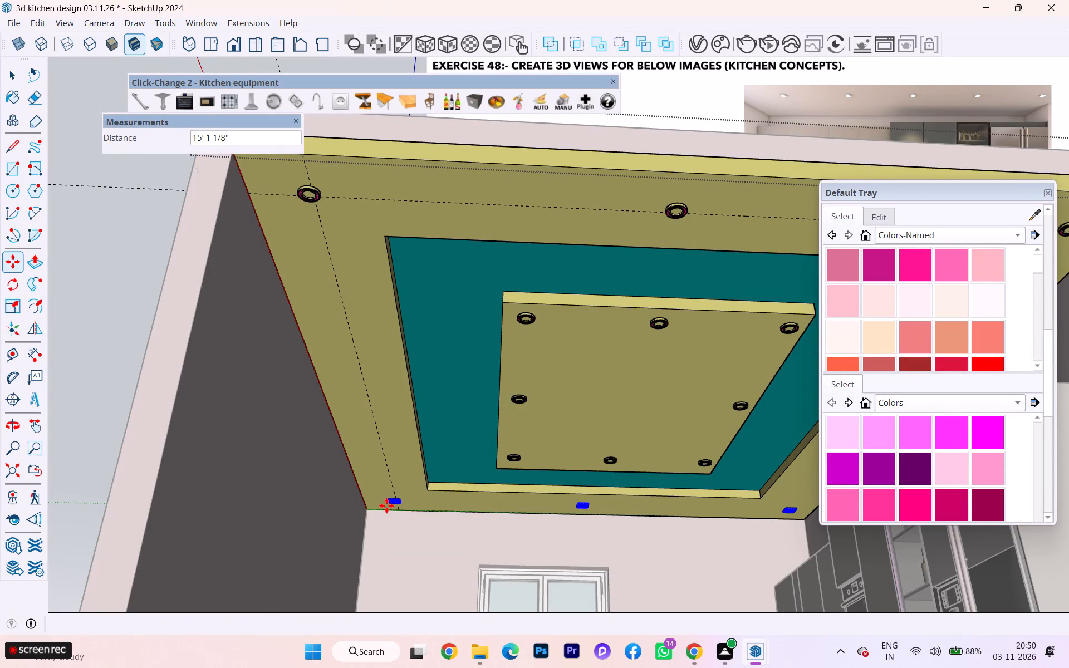
{"action": "type", "text": "/5"}
{"action": "key", "text": "BackSpace"}
{"action": "key", "text": "2"}
{"action": "key", "text": "Return"}
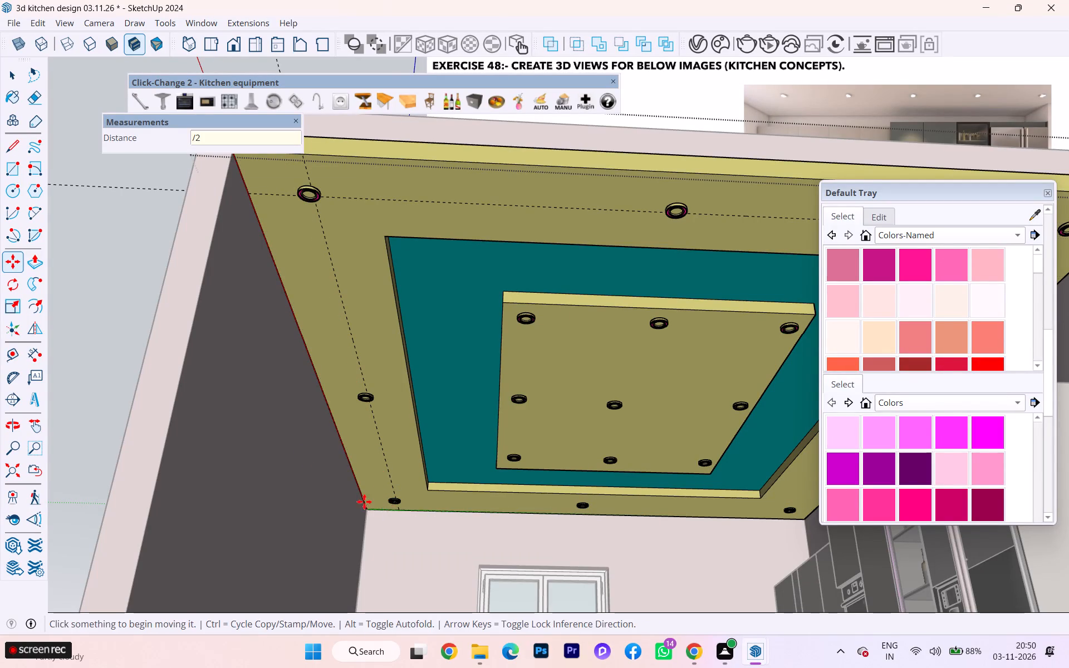
Delete the extra light in the middle of the false ceiling's centre panel.
{"action": "scroll", "coordinate": [309, 461], "scroll_direction": "down", "scroll_amount": 1}
{"action": "scroll", "coordinate": [307, 458], "scroll_direction": "up", "scroll_amount": 1}
{"action": "scroll", "coordinate": [305, 450], "scroll_direction": "down", "scroll_amount": 1}
{"action": "scroll", "coordinate": [316, 439], "scroll_direction": "up", "scroll_amount": 1}
{"action": "middle_click_drag", "start_coordinate": [354, 424], "coordinate": [356, 315]}
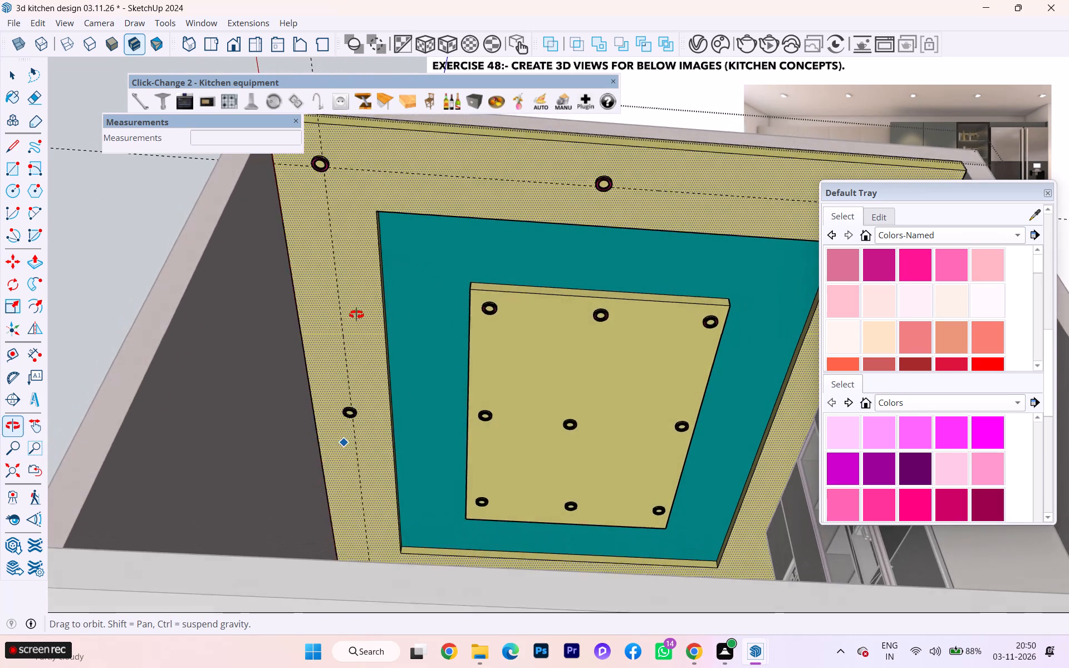
{"action": "middle_click_drag", "start_coordinate": [356, 315], "coordinate": [356, 315]}
{"action": "scroll", "coordinate": [330, 328], "scroll_direction": "down", "scroll_amount": 10}
{"action": "middle_click_drag", "start_coordinate": [336, 395], "coordinate": [350, 450]}
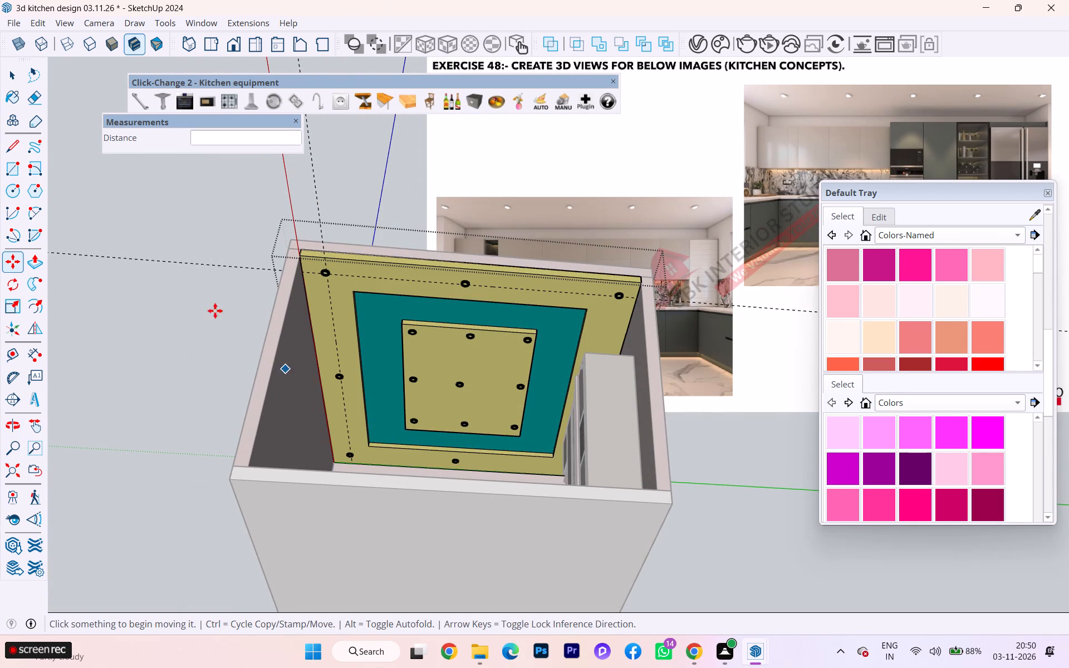
{"action": "key", "text": "space"}
{"action": "left_click", "coordinate": [13, 80]}
{"action": "scroll", "coordinate": [475, 367], "scroll_direction": "up", "scroll_amount": 8}
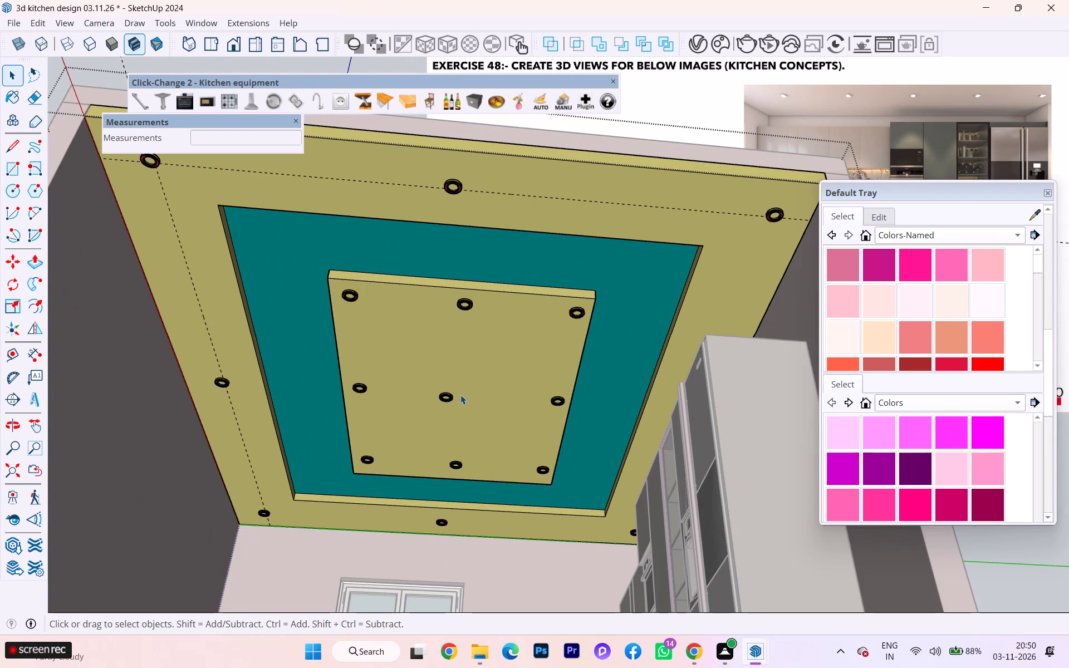
{"action": "left_click", "coordinate": [452, 399]}
{"action": "key", "text": "Delete"}
Delete the four lights at the midpoints of the centre panel's sides.
{"action": "scroll", "coordinate": [452, 417], "scroll_direction": "down", "scroll_amount": 4}
{"action": "middle_click_drag", "start_coordinate": [445, 394], "coordinate": [576, 392]}
{"action": "scroll", "coordinate": [506, 392], "scroll_direction": "up", "scroll_amount": 2}
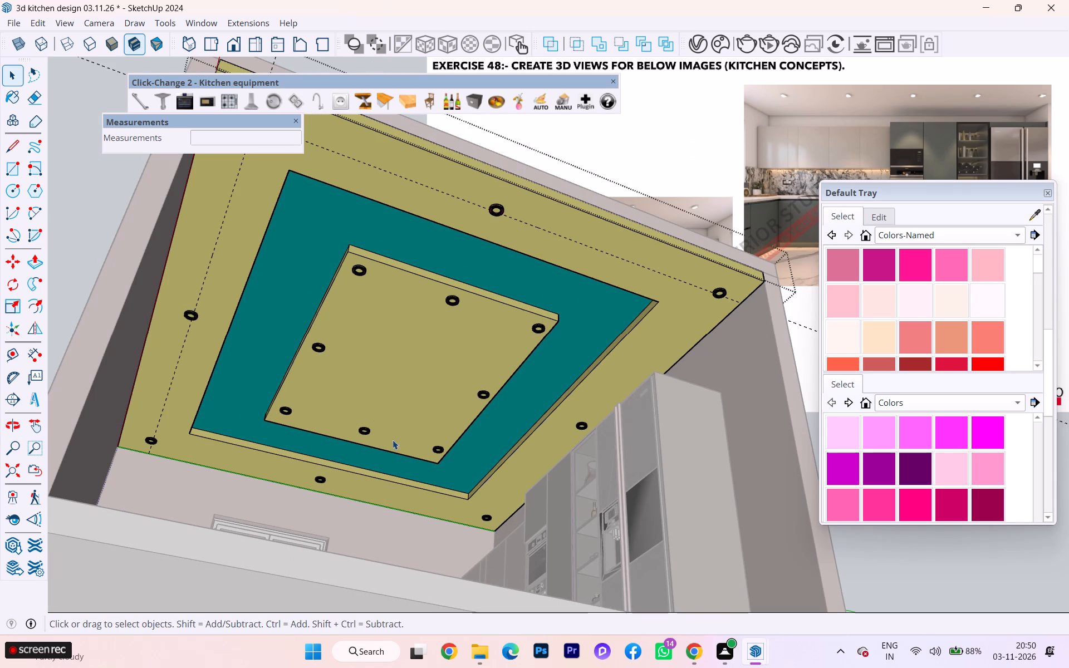
{"action": "left_click", "coordinate": [369, 432]}
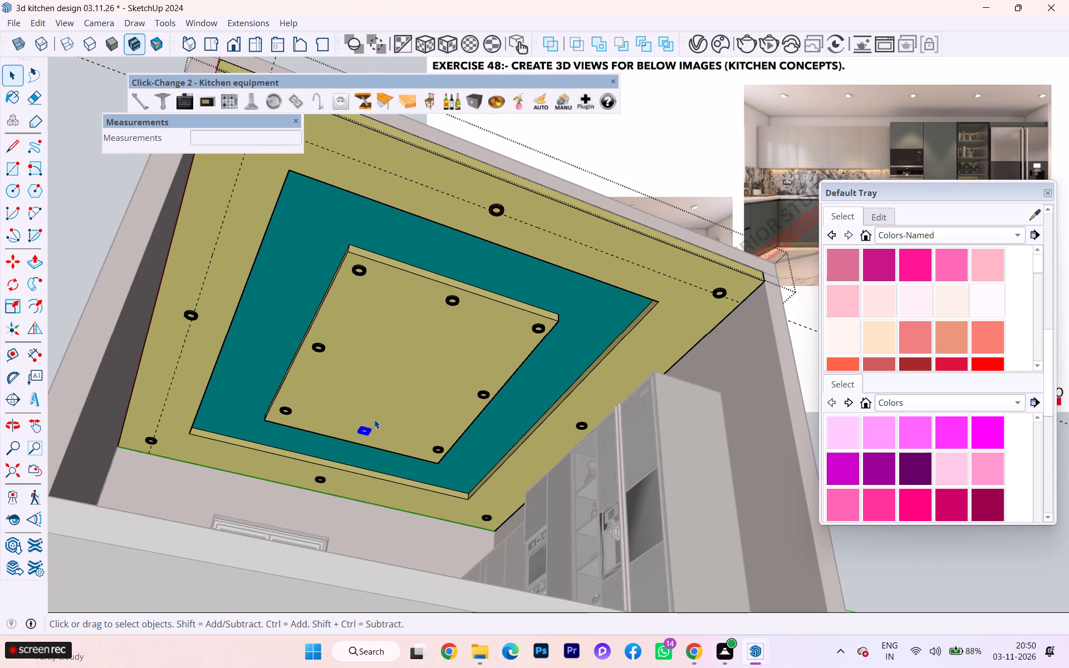
{"action": "key", "text": "Pause"}
{"action": "key", "text": "Delete"}
{"action": "left_click", "coordinate": [317, 341]}
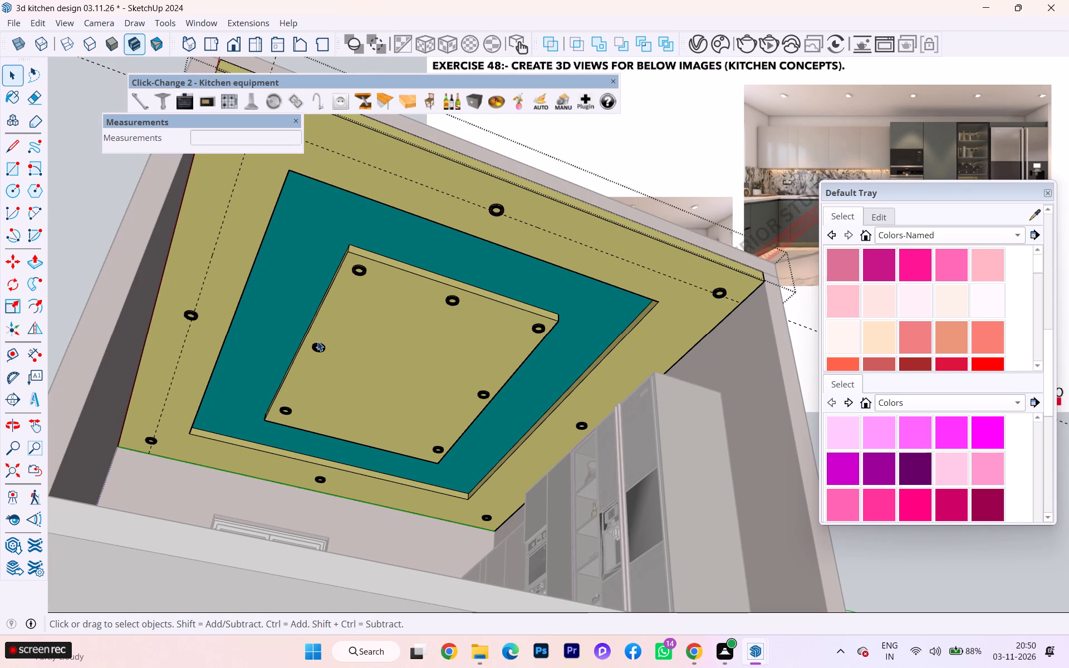
{"action": "left_click", "coordinate": [319, 345]}
{"action": "key", "text": "Delete"}
{"action": "left_click", "coordinate": [487, 390]}
{"action": "key", "text": "Delete"}
{"action": "left_click", "coordinate": [456, 298]}
{"action": "key", "text": "Delete"}
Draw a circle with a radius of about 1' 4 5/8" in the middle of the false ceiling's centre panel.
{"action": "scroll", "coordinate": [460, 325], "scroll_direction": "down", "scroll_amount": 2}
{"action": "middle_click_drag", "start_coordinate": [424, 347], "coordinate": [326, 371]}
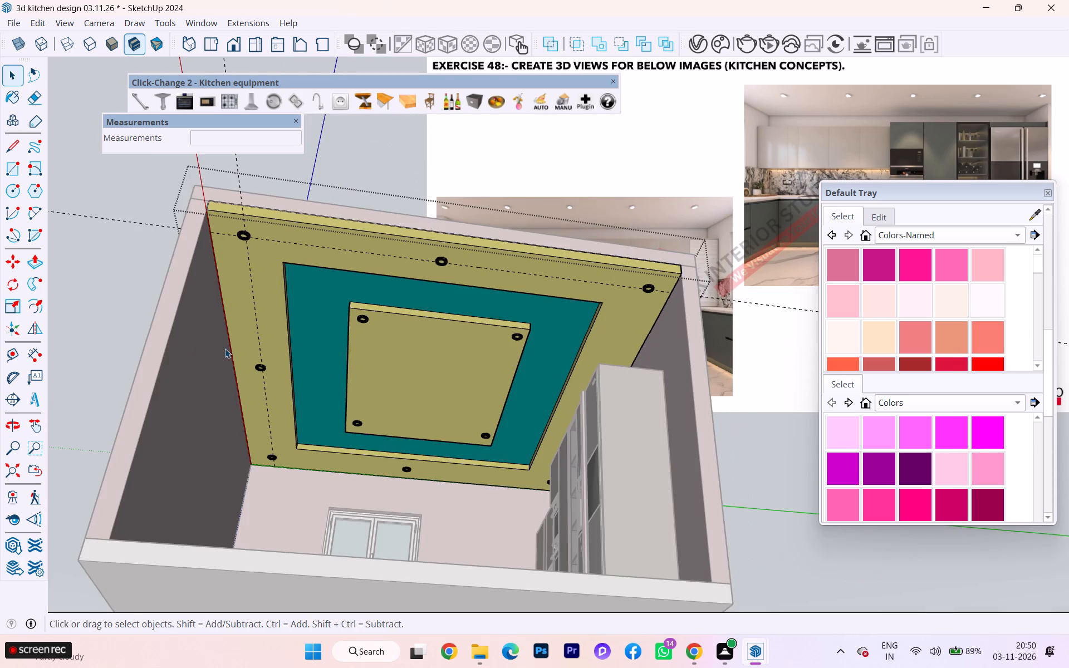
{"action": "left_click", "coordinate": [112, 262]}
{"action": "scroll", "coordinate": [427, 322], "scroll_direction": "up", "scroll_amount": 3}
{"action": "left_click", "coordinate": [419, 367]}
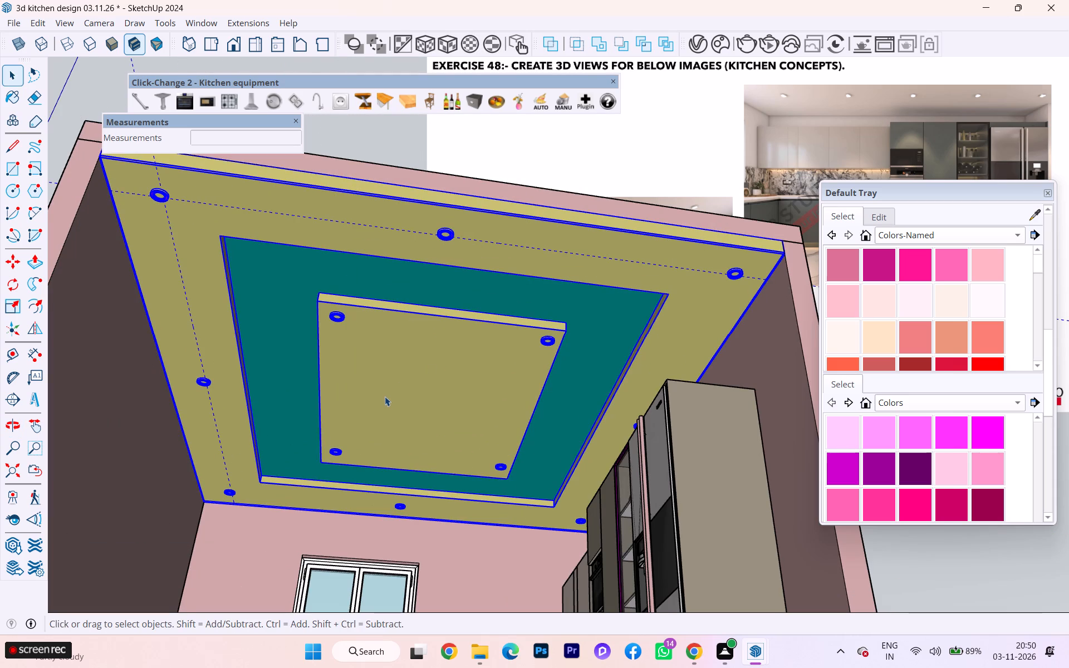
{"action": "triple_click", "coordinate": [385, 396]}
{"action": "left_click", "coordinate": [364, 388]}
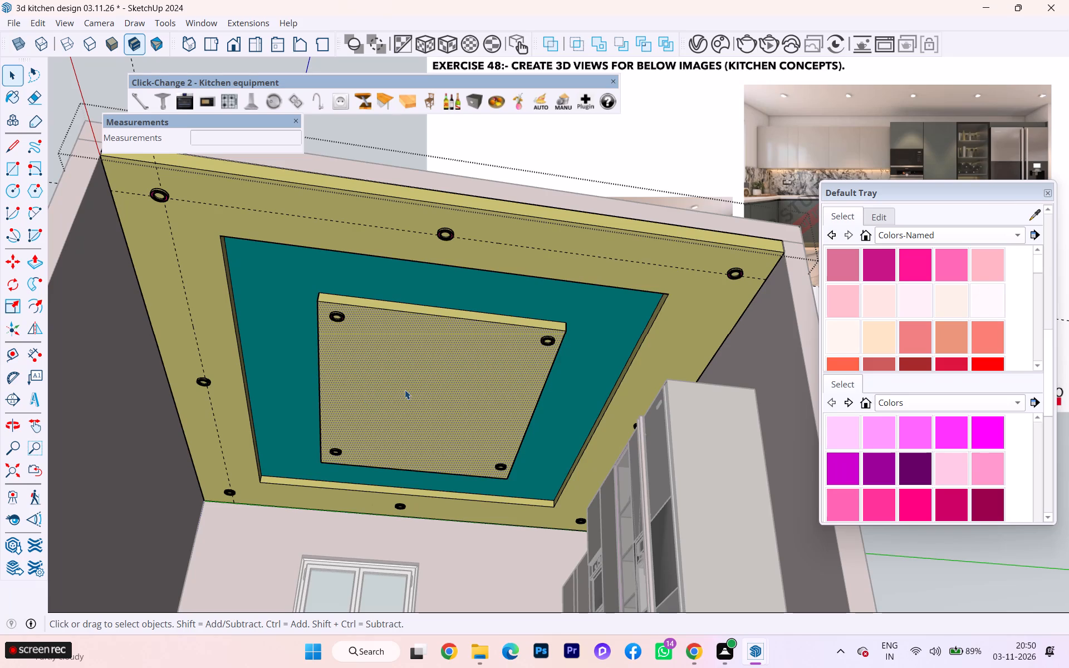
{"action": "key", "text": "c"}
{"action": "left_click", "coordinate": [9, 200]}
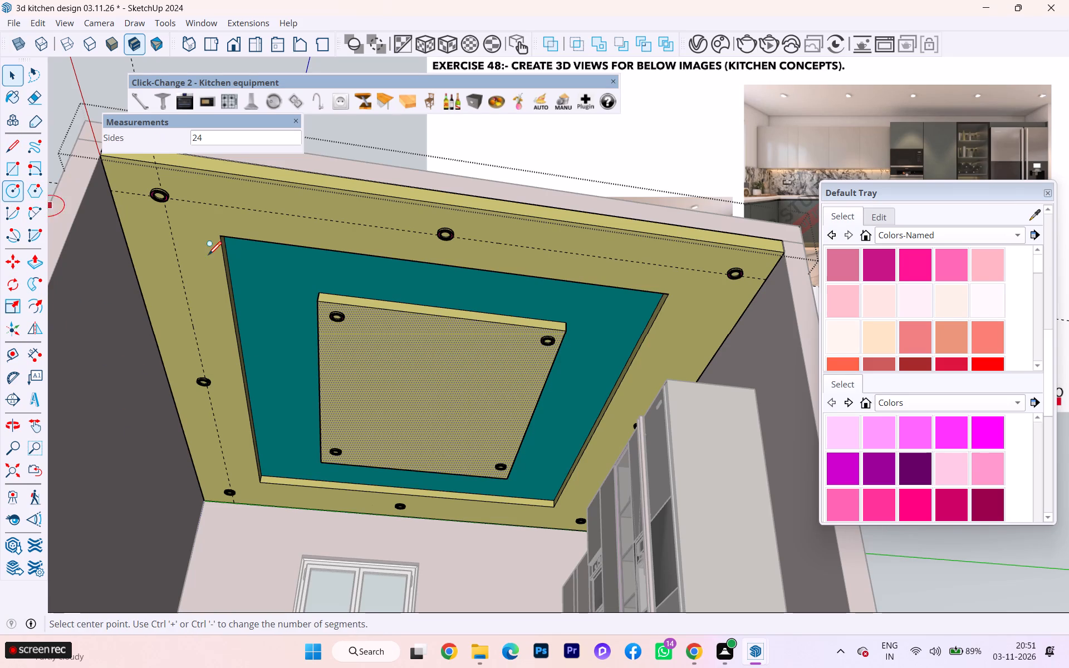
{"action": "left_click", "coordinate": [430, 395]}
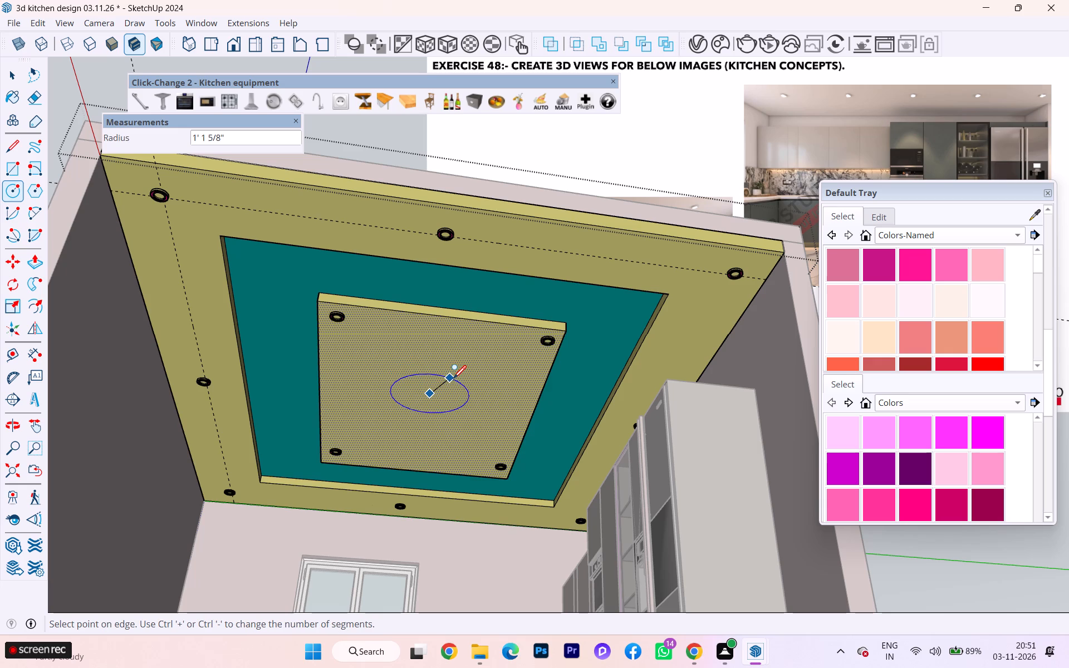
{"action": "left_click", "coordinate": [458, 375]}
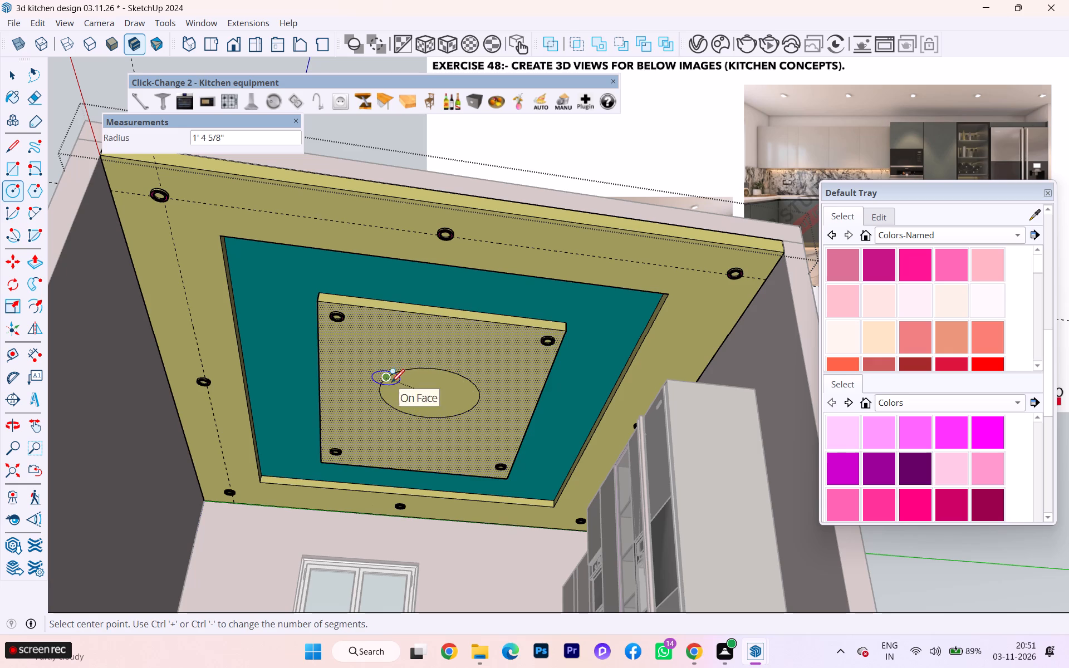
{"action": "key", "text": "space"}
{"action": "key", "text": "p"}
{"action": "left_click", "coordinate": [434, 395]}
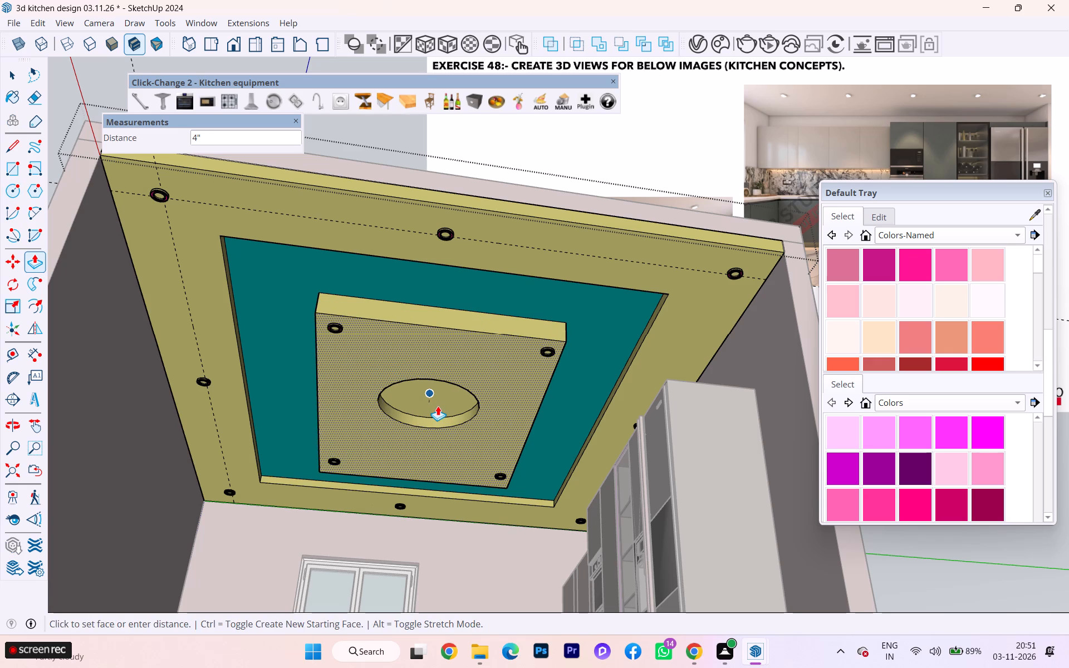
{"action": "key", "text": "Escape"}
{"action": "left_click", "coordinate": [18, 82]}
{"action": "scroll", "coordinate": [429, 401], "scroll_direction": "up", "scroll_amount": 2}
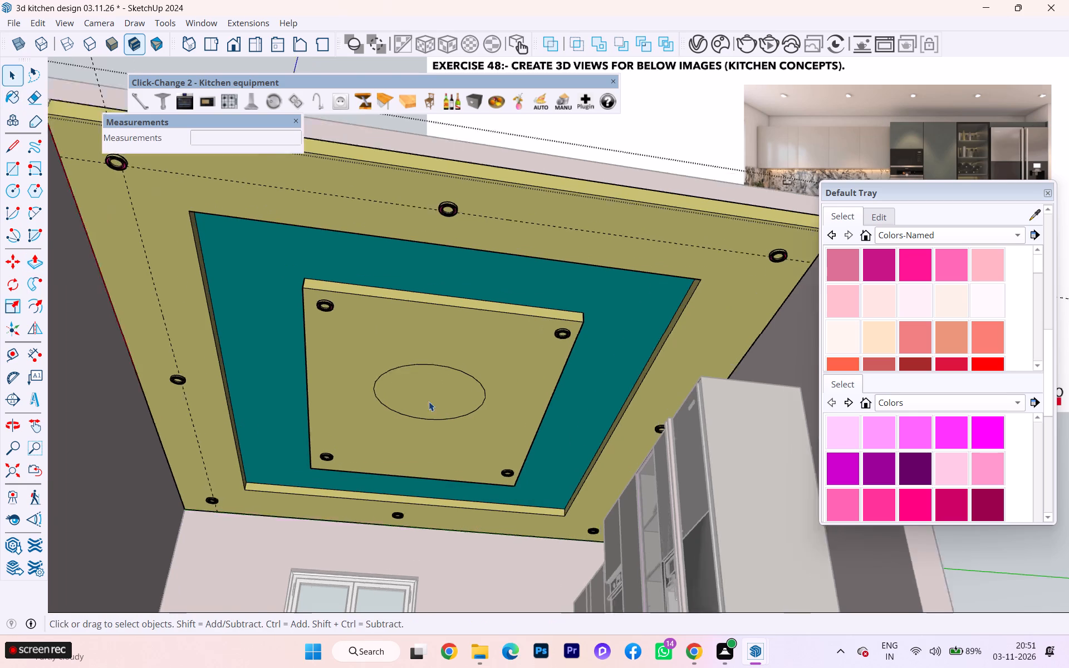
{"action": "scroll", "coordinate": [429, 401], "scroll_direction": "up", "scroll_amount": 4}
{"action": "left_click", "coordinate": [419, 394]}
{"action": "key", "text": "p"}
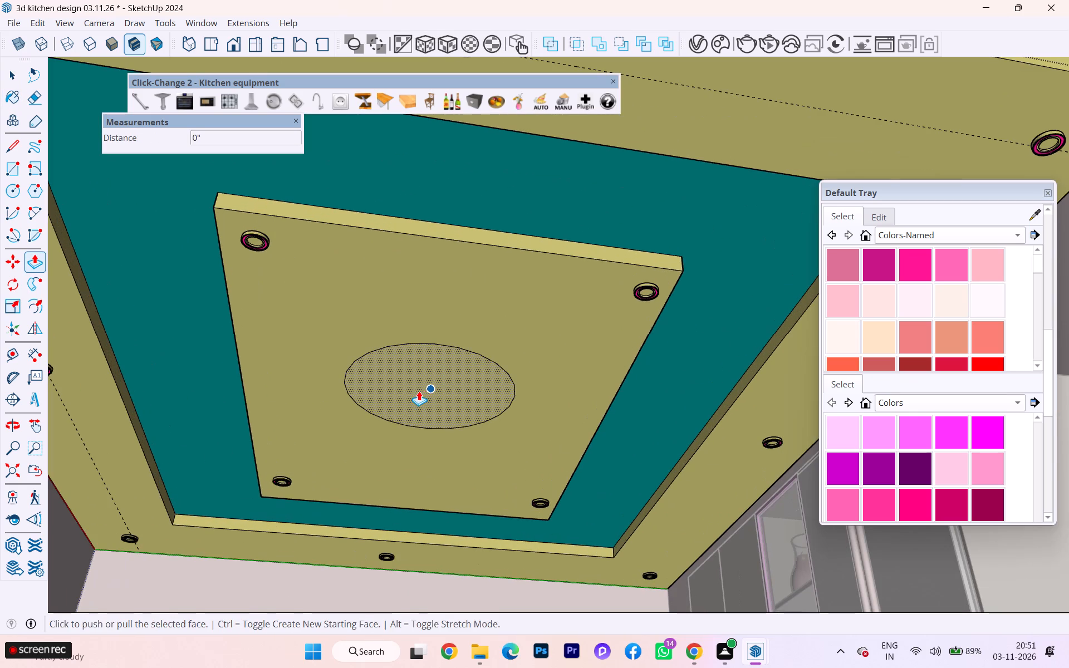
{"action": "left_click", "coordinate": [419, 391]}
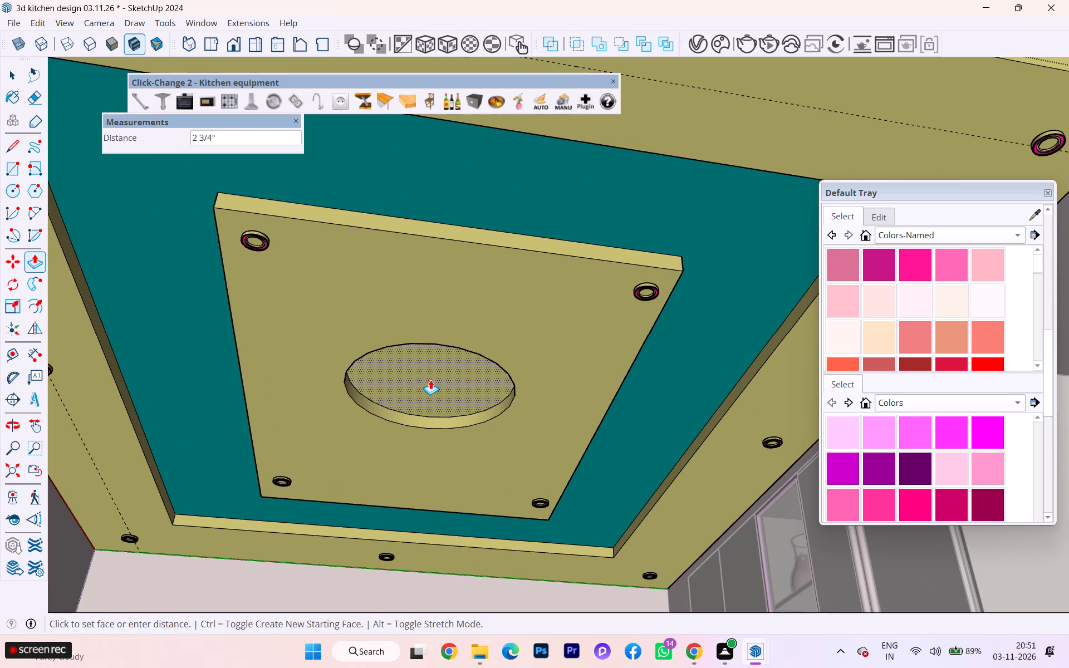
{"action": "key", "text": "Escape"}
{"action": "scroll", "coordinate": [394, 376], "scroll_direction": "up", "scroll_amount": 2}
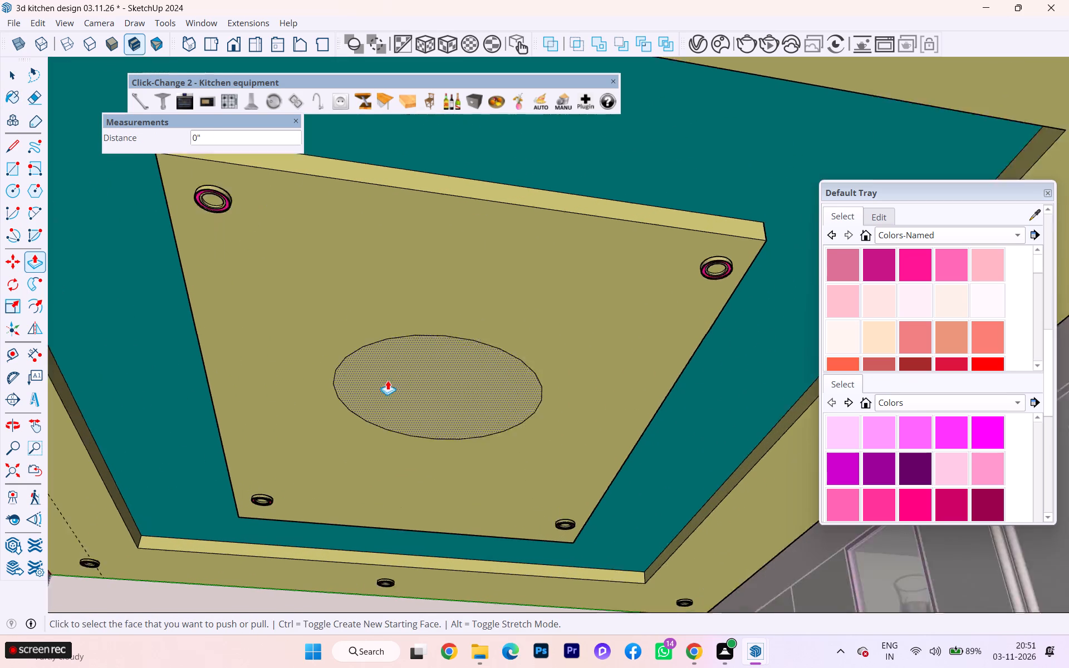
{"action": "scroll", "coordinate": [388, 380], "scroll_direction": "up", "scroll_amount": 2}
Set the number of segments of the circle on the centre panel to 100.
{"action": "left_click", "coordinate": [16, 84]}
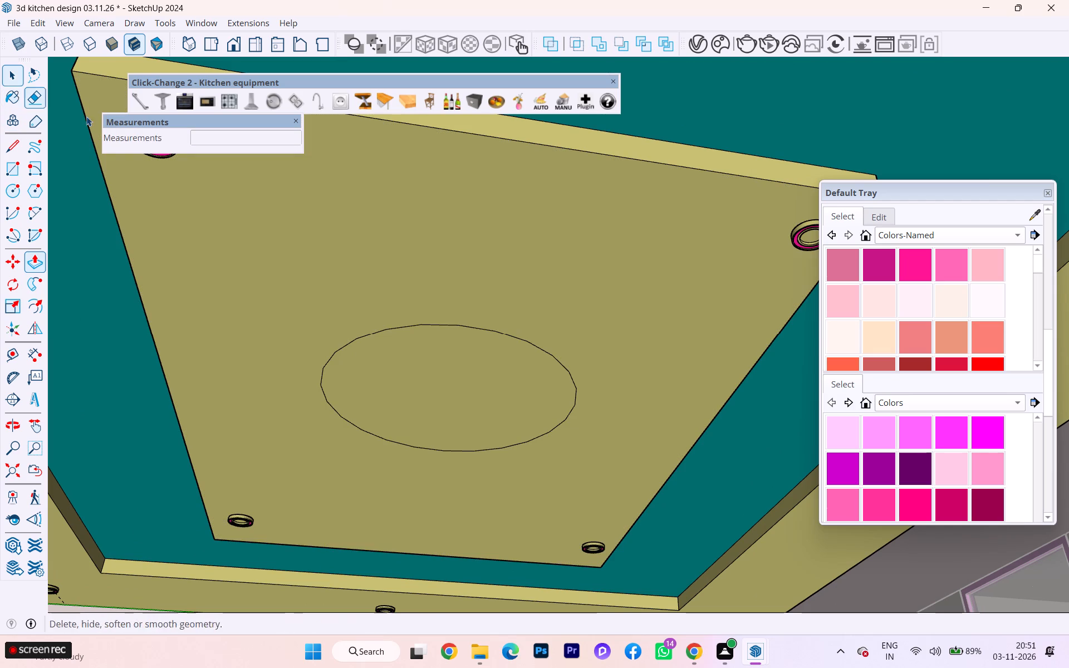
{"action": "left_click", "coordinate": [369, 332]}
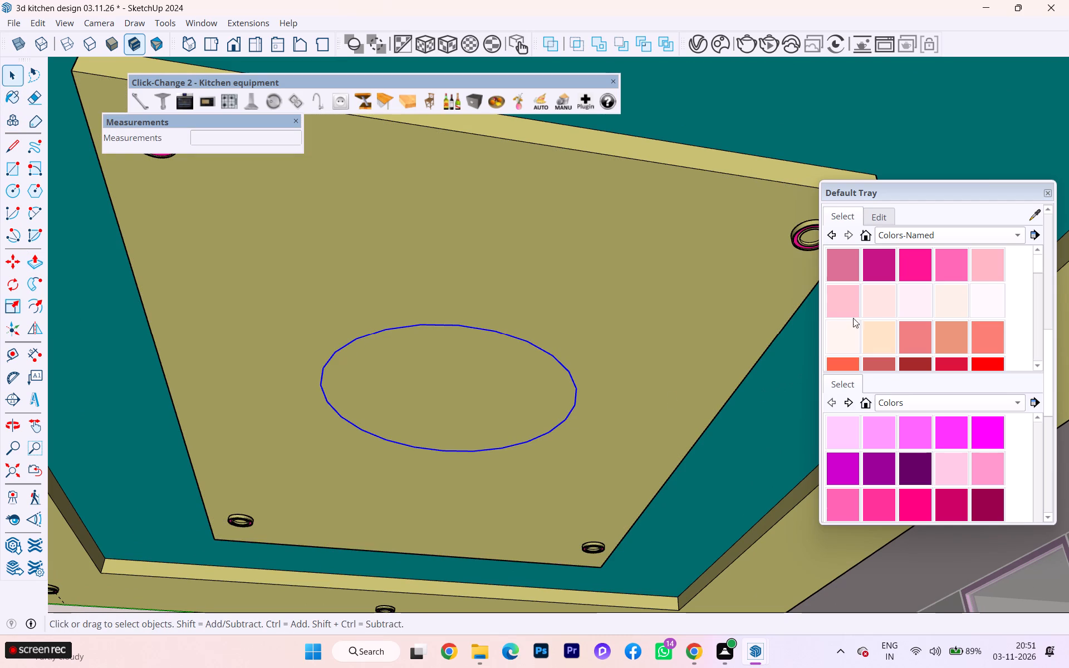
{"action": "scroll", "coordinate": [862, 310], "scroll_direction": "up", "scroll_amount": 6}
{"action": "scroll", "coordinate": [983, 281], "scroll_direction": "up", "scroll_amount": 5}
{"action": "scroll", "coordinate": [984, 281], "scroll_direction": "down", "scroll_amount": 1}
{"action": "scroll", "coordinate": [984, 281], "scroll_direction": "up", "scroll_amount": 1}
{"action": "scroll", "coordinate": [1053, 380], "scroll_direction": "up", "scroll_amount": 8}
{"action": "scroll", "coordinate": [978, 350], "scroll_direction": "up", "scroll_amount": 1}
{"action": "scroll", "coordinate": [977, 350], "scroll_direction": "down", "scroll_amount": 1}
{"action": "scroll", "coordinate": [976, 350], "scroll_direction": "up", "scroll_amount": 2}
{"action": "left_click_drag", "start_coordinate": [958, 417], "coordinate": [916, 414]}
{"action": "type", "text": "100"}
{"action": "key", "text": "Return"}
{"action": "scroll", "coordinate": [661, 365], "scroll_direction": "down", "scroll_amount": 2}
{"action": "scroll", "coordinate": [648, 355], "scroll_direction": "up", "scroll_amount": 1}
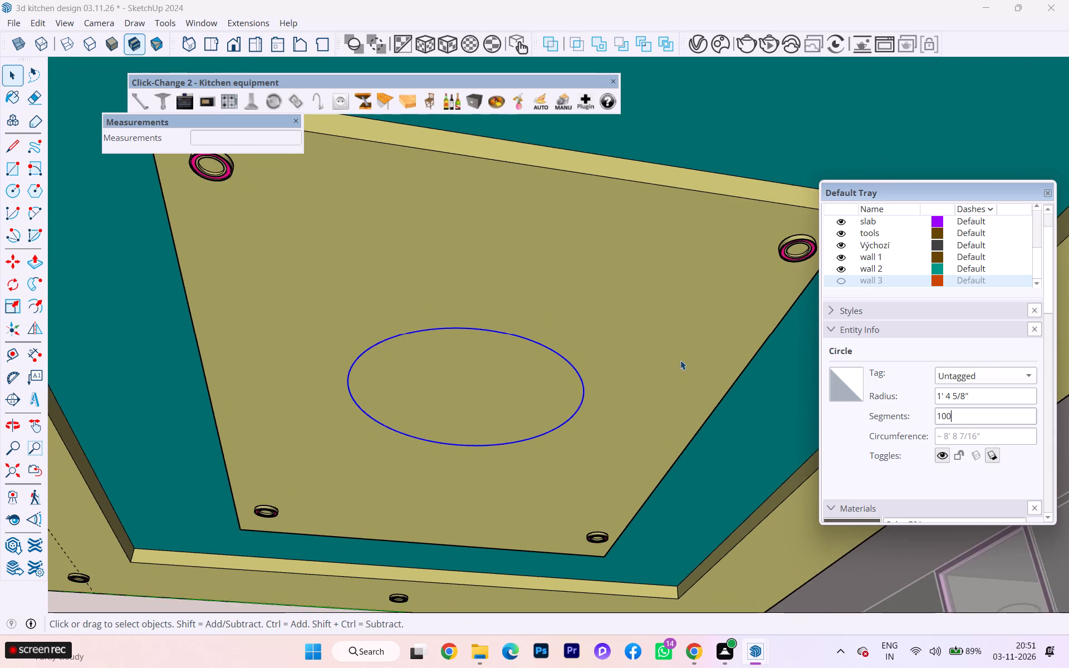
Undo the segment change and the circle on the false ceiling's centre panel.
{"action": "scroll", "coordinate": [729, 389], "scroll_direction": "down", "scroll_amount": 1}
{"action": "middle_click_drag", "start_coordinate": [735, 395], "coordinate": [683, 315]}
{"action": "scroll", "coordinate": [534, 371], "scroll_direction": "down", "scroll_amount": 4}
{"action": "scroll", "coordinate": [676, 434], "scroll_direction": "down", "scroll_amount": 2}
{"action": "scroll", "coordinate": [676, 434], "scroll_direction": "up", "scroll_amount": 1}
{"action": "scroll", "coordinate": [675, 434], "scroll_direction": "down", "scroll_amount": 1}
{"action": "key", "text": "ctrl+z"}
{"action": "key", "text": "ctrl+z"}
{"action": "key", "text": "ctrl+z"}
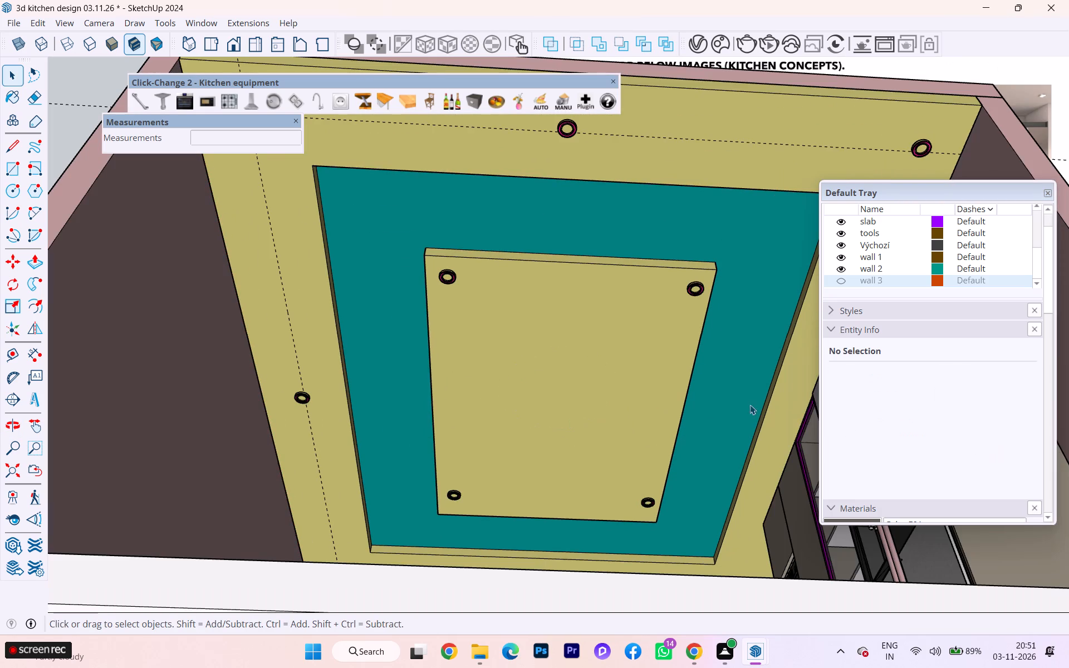
Examine the false ceiling with its lights and the kitchen interior from inside and from the open front.
{"action": "scroll", "coordinate": [748, 406], "scroll_direction": "down", "scroll_amount": 2}
{"action": "middle_click_drag", "start_coordinate": [730, 420], "coordinate": [699, 667]}
{"action": "left_click", "coordinate": [114, 308]}
{"action": "scroll", "coordinate": [300, 361], "scroll_direction": "down", "scroll_amount": 4}
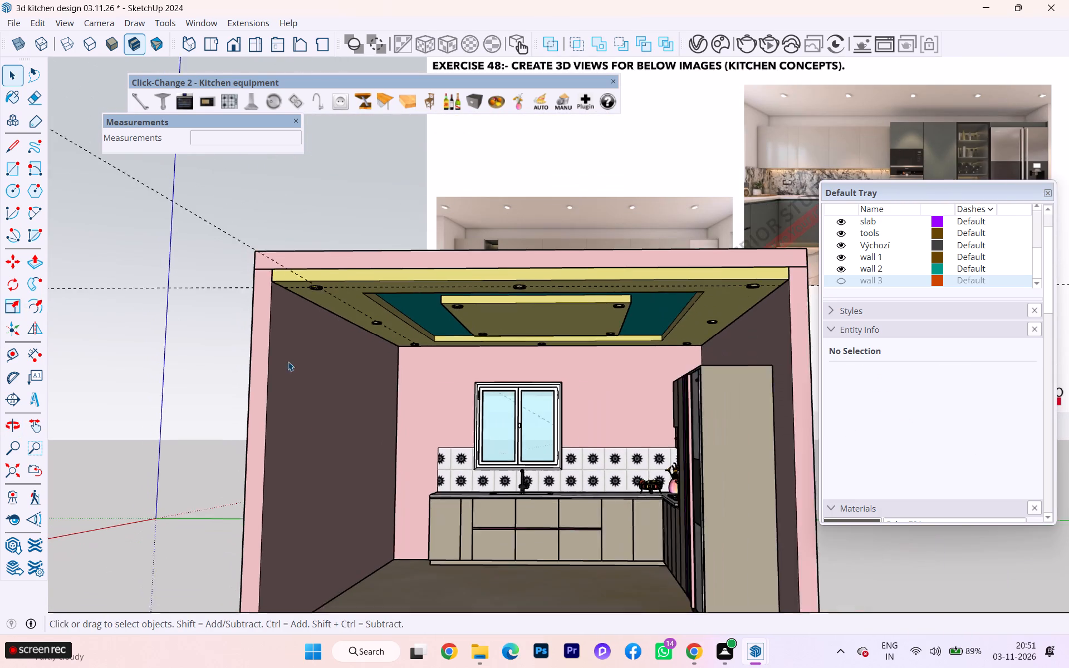
{"action": "scroll", "coordinate": [633, 360], "scroll_direction": "up", "scroll_amount": 6}
{"action": "scroll", "coordinate": [367, 340], "scroll_direction": "up", "scroll_amount": 1}
{"action": "scroll", "coordinate": [349, 339], "scroll_direction": "down", "scroll_amount": 2}
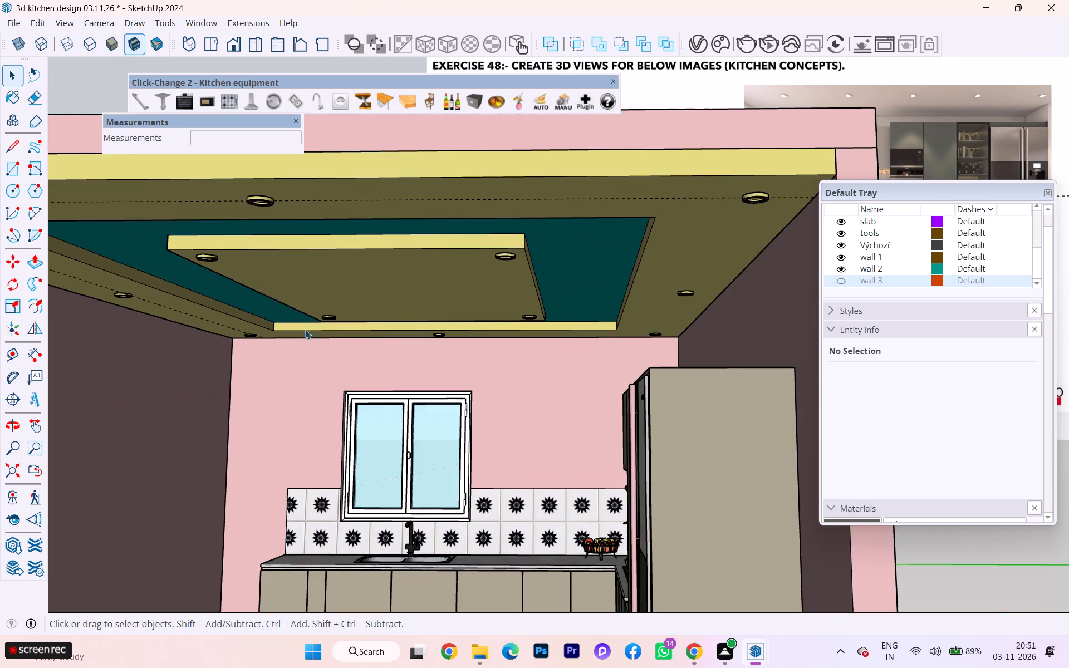
{"action": "middle_click_drag", "start_coordinate": [315, 334], "coordinate": [499, 370]}
{"action": "scroll", "coordinate": [676, 402], "scroll_direction": "up", "scroll_amount": 6}
{"action": "scroll", "coordinate": [757, 456], "scroll_direction": "up", "scroll_amount": 2}
{"action": "scroll", "coordinate": [384, 344], "scroll_direction": "down", "scroll_amount": 2}
{"action": "scroll", "coordinate": [365, 331], "scroll_direction": "up", "scroll_amount": 1}
{"action": "scroll", "coordinate": [345, 326], "scroll_direction": "down", "scroll_amount": 2}
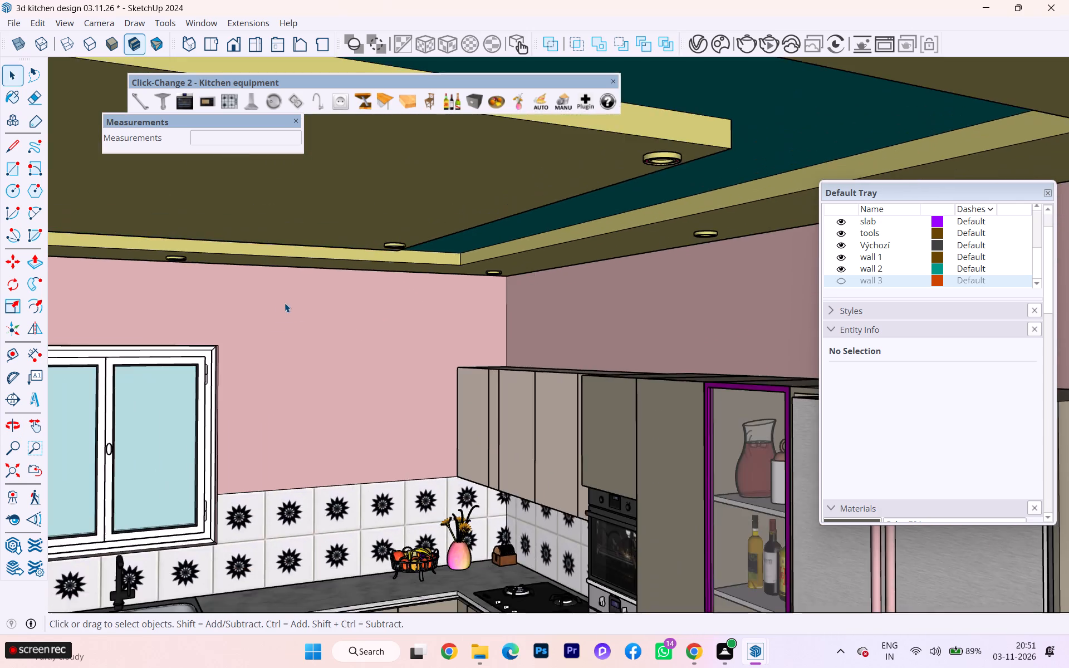
{"action": "middle_click_drag", "start_coordinate": [279, 302], "coordinate": [308, 319]}
{"action": "scroll", "coordinate": [362, 310], "scroll_direction": "down", "scroll_amount": 1}
{"action": "scroll", "coordinate": [242, 295], "scroll_direction": "down", "scroll_amount": 2}
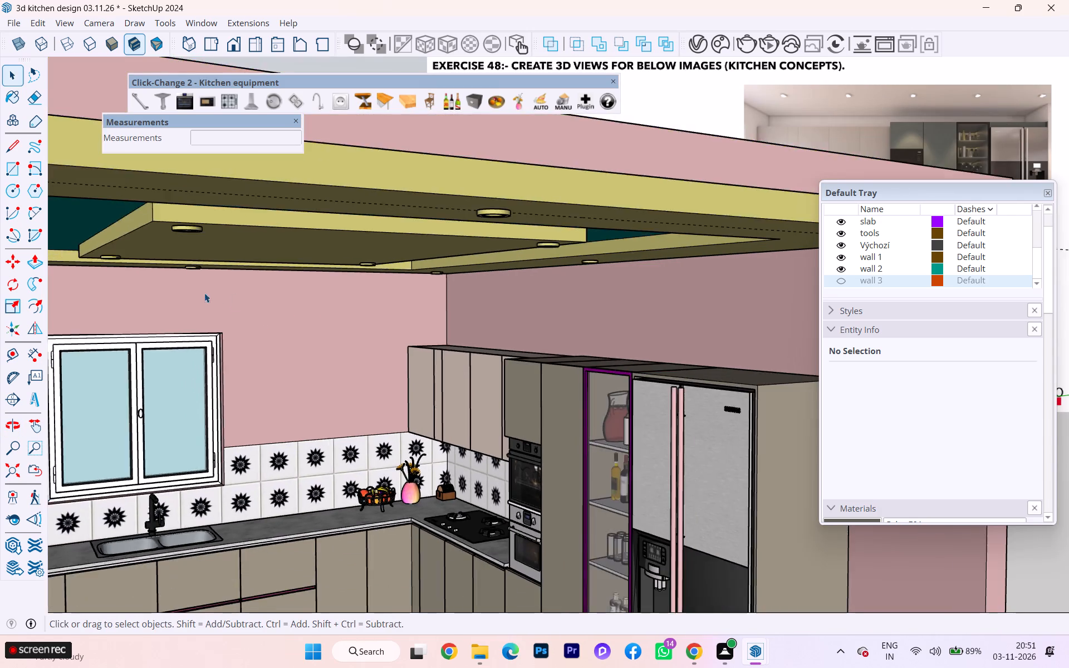
{"action": "scroll", "coordinate": [192, 293], "scroll_direction": "down", "scroll_amount": 5}
{"action": "scroll", "coordinate": [419, 321], "scroll_direction": "down", "scroll_amount": 1}
{"action": "middle_click_drag", "start_coordinate": [419, 321], "coordinate": [353, 341]}
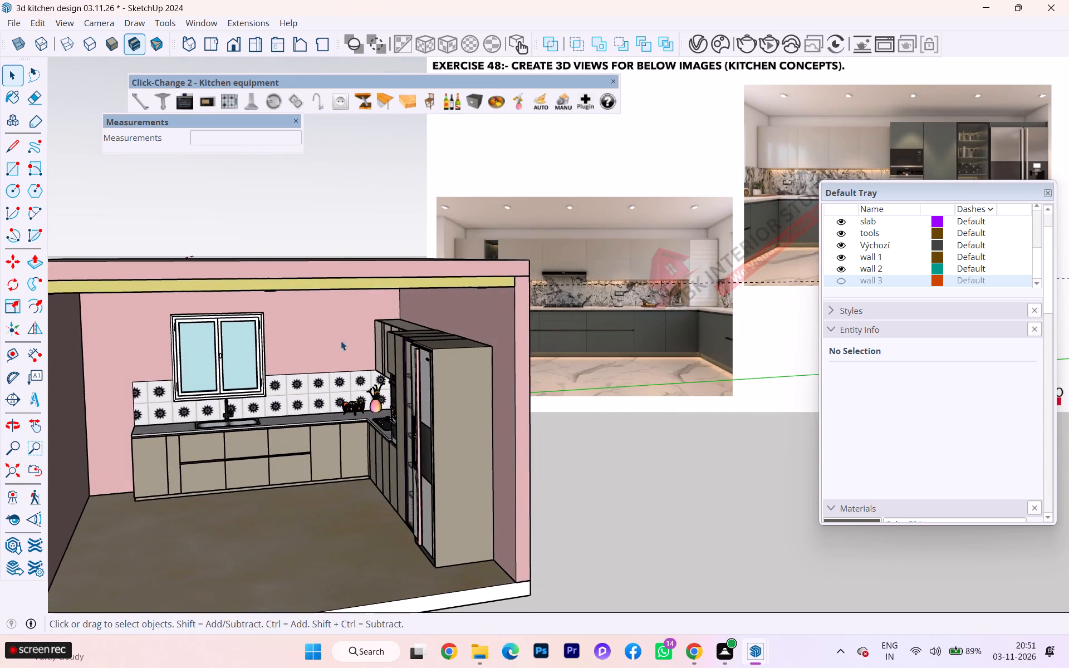
{"action": "scroll", "coordinate": [252, 321], "scroll_direction": "down", "scroll_amount": 2}
{"action": "middle_click_drag", "start_coordinate": [492, 428], "coordinate": [358, 393]}
{"action": "scroll", "coordinate": [491, 428], "scroll_direction": "down", "scroll_amount": 1}
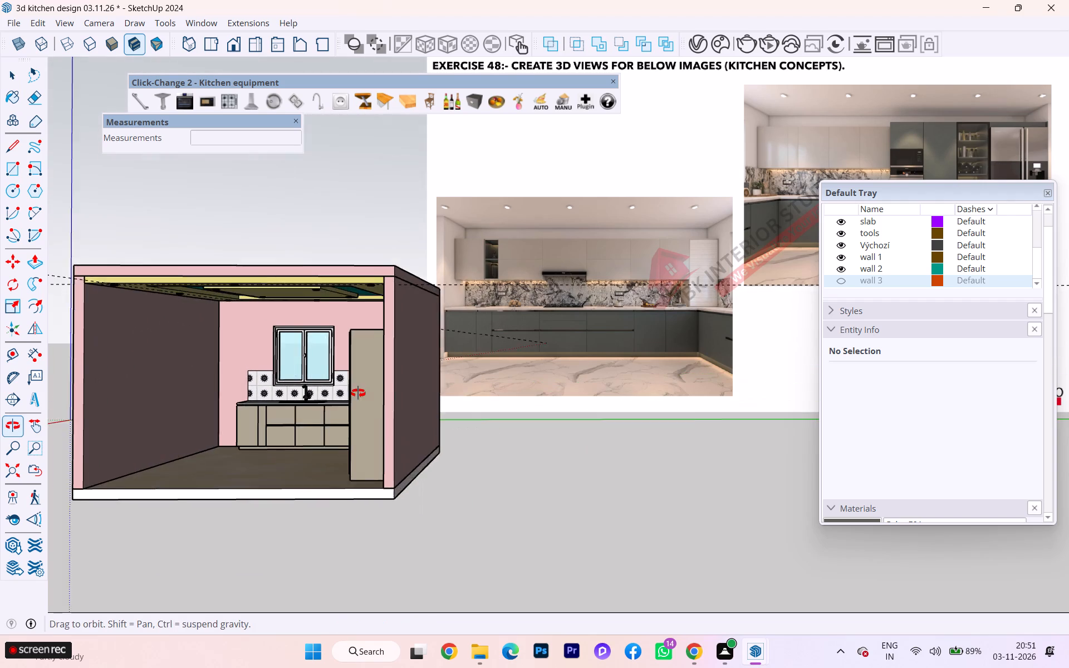
{"action": "middle_click_drag", "start_coordinate": [358, 393], "coordinate": [399, 387]}
{"action": "scroll", "coordinate": [810, 391], "scroll_direction": "down", "scroll_amount": 1}
Close the Default Tray.
{"action": "left_click", "coordinate": [1052, 192]}
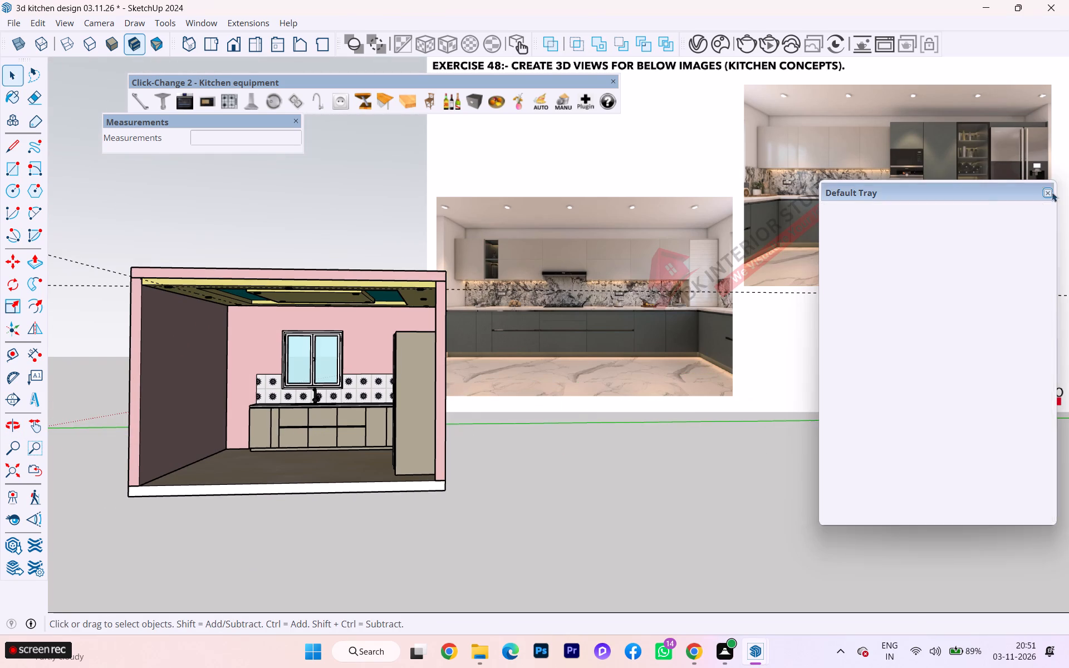
Examine the kitchen's false ceiling and overall front view alongside the reference images.
{"action": "scroll", "coordinate": [926, 160], "scroll_direction": "down", "scroll_amount": 5}
{"action": "scroll", "coordinate": [854, 165], "scroll_direction": "up", "scroll_amount": 2}
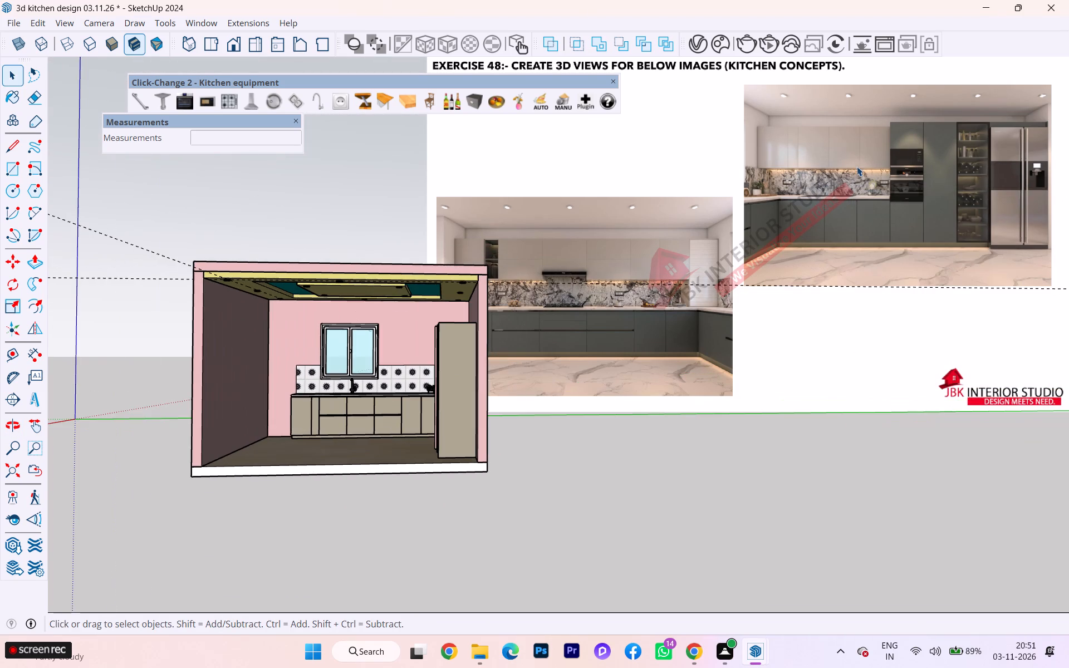
{"action": "scroll", "coordinate": [302, 329], "scroll_direction": "up", "scroll_amount": 7}
{"action": "scroll", "coordinate": [357, 313], "scroll_direction": "down", "scroll_amount": 1}
{"action": "middle_click_drag", "start_coordinate": [356, 307], "coordinate": [352, 232]}
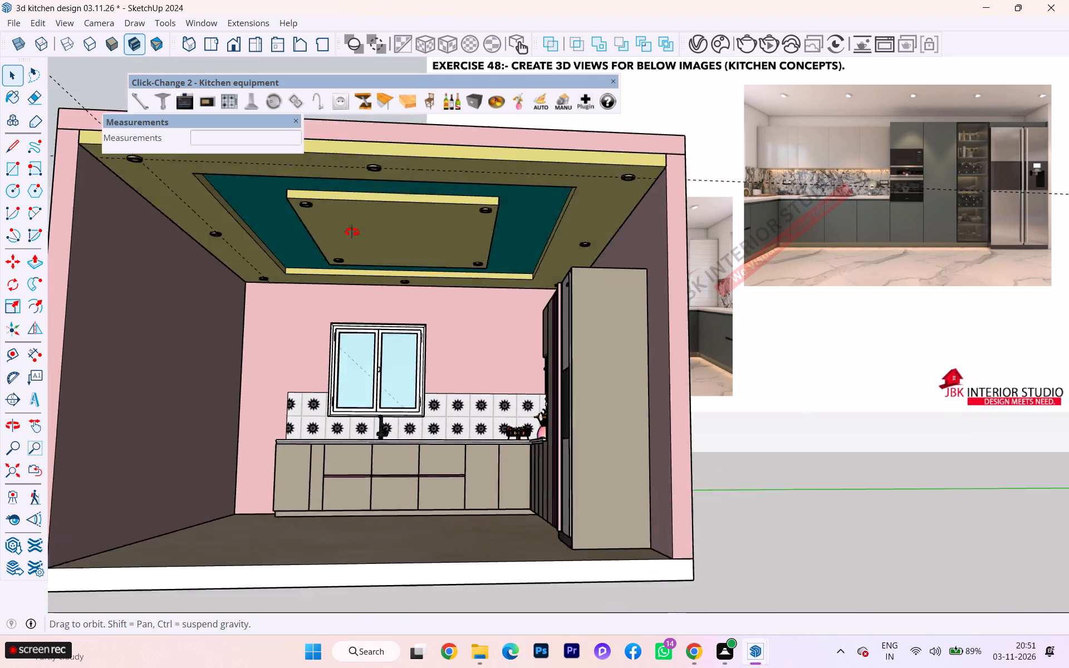
{"action": "middle_click_drag", "start_coordinate": [352, 232], "coordinate": [357, 243]}
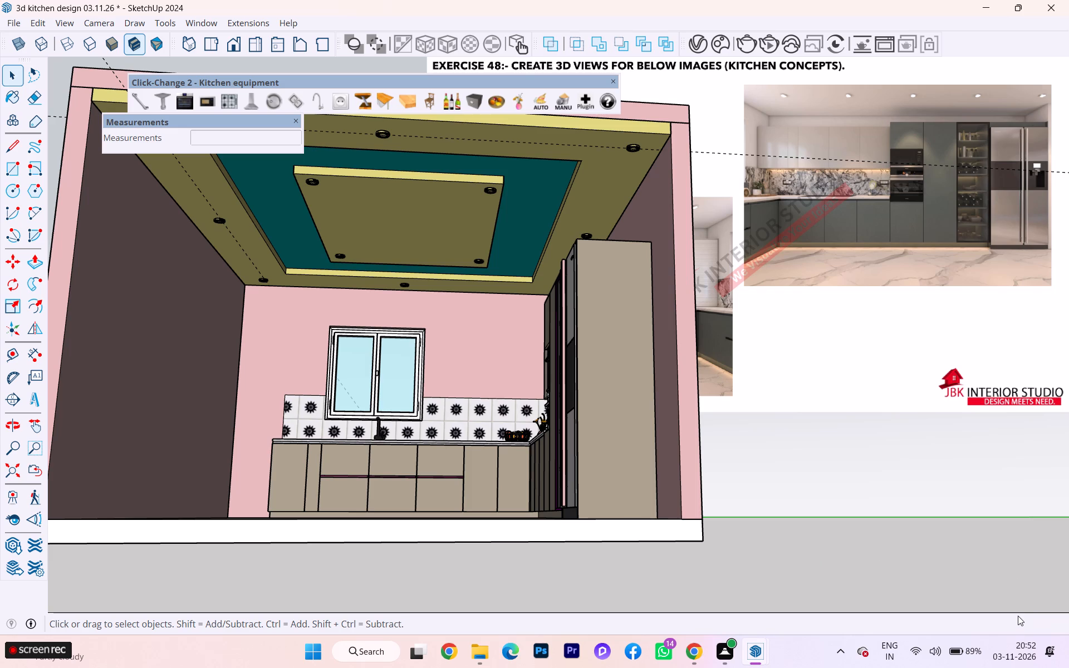
{"action": "scroll", "coordinate": [480, 320], "scroll_direction": "down", "scroll_amount": 2}
{"action": "middle_click_drag", "start_coordinate": [479, 354], "coordinate": [489, 417]}
{"action": "scroll", "coordinate": [489, 419], "scroll_direction": "down", "scroll_amount": 1}
{"action": "scroll", "coordinate": [433, 252], "scroll_direction": "up", "scroll_amount": 2}
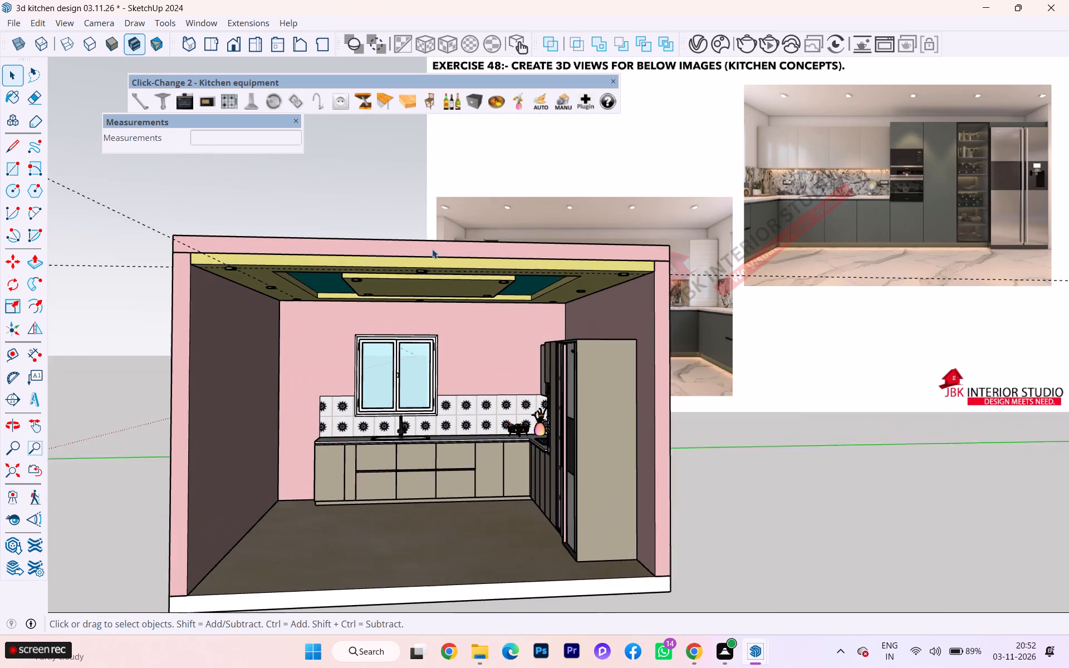
{"action": "scroll", "coordinate": [432, 249], "scroll_direction": "up", "scroll_amount": 1}
Delete all guide lines from the kitchen model and keep the window maximized.
{"action": "left_click", "coordinate": [29, 14]}
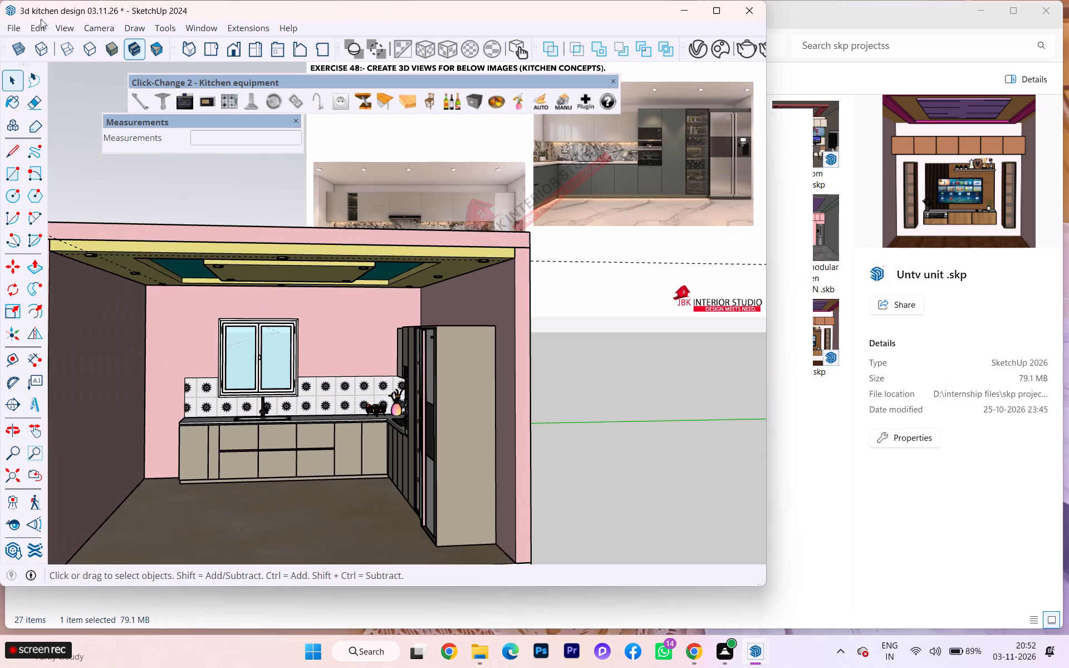
{"action": "left_click", "coordinate": [41, 19]}
{"action": "left_click", "coordinate": [45, 29]}
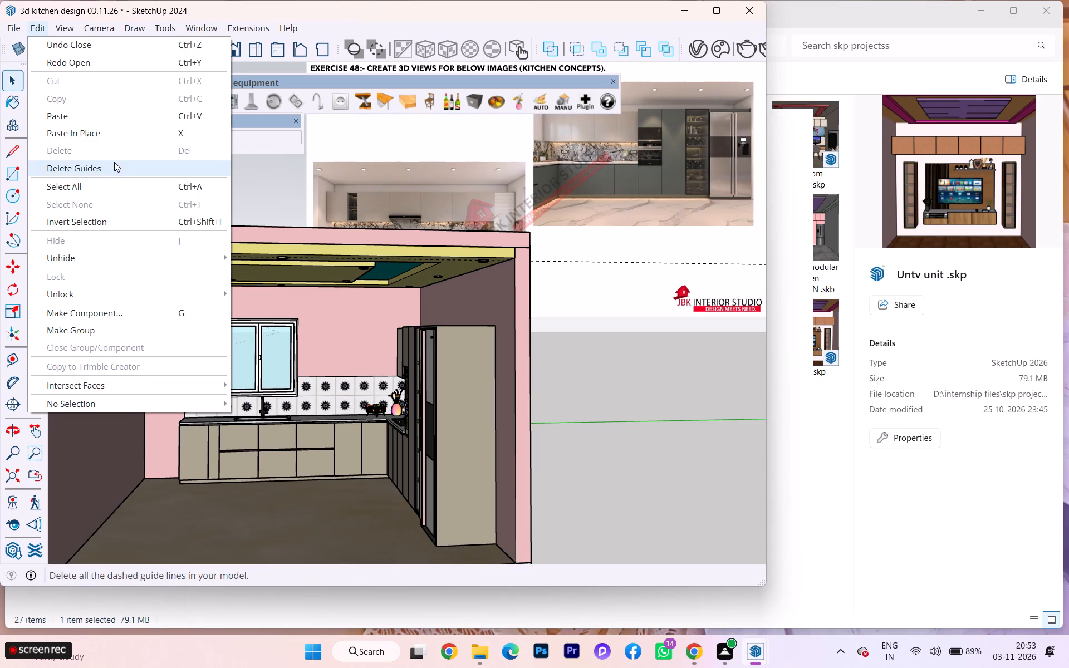
{"action": "left_click", "coordinate": [114, 163]}
{"action": "scroll", "coordinate": [735, 391], "scroll_direction": "down", "scroll_amount": 1}
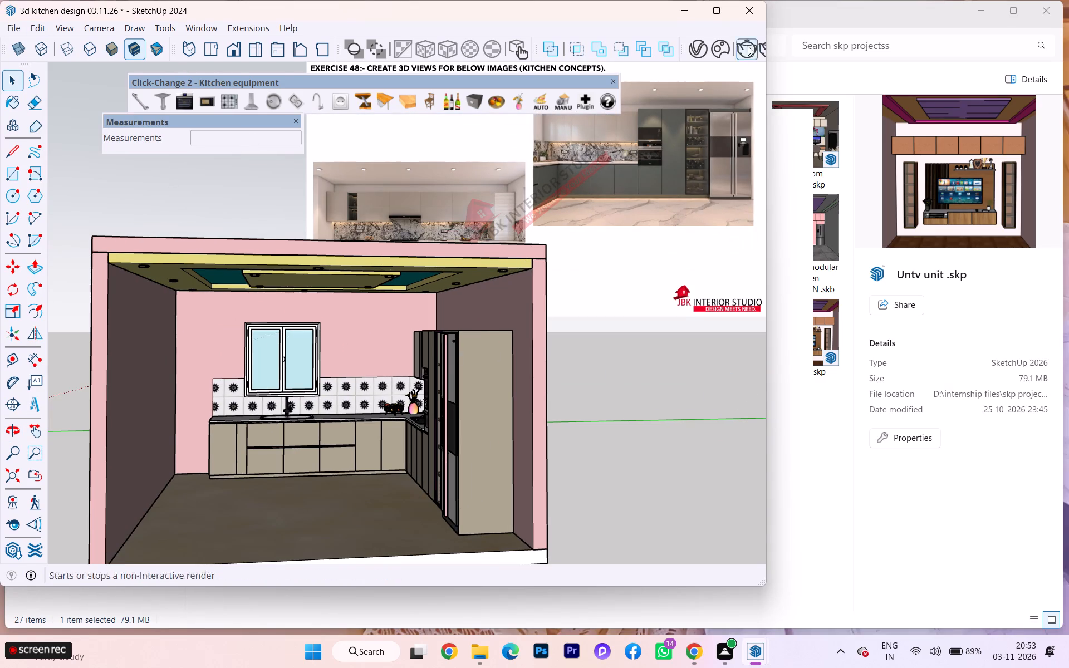
{"action": "left_click", "coordinate": [723, 11]}
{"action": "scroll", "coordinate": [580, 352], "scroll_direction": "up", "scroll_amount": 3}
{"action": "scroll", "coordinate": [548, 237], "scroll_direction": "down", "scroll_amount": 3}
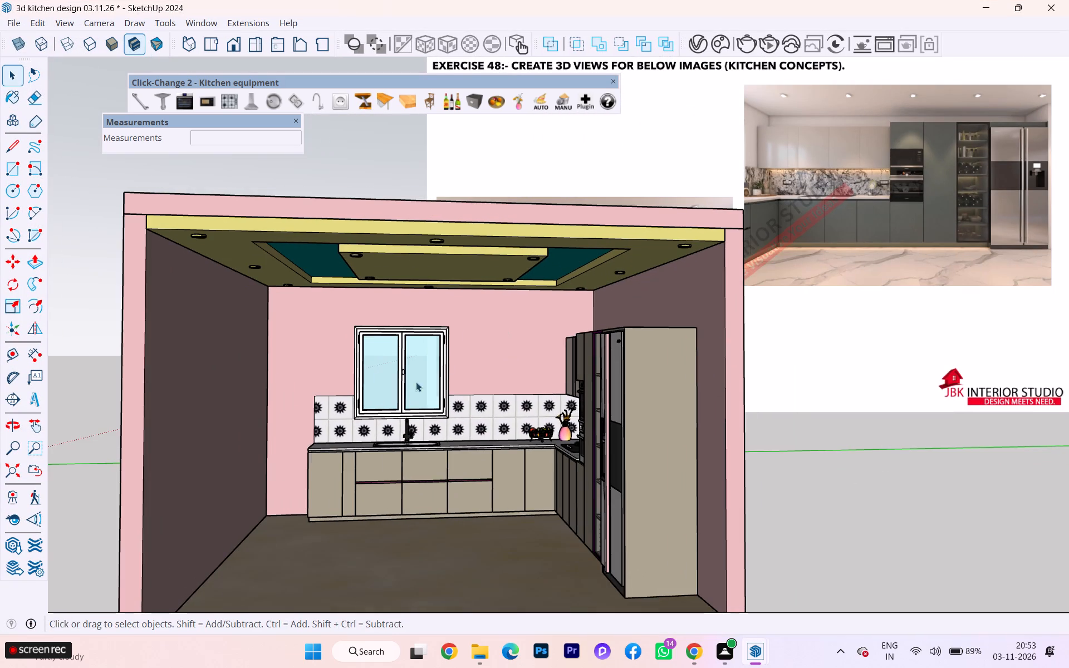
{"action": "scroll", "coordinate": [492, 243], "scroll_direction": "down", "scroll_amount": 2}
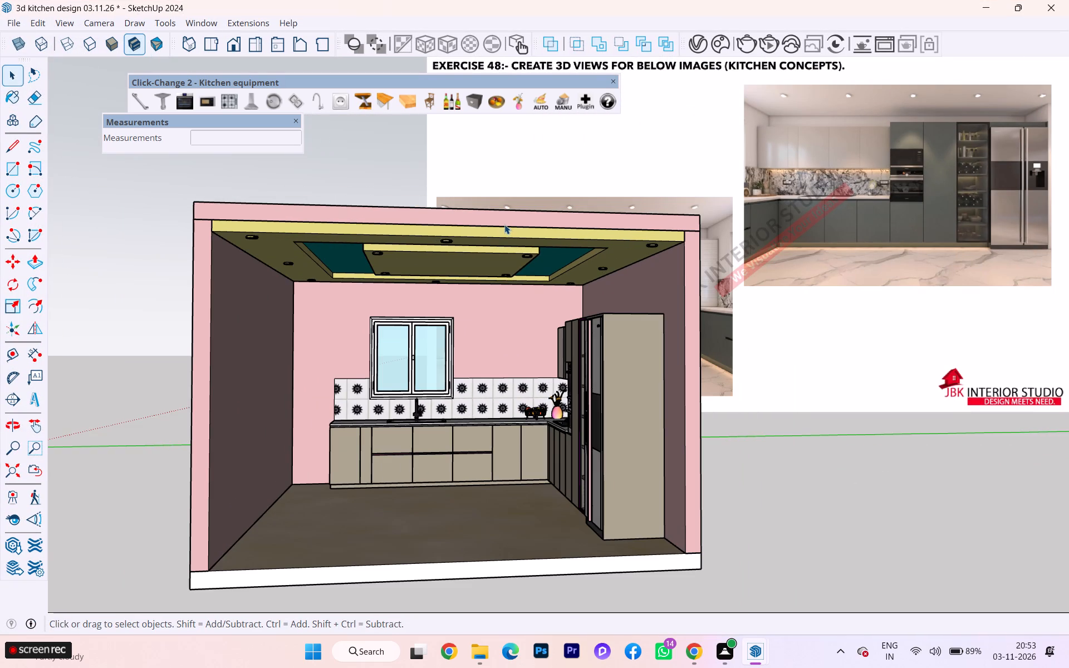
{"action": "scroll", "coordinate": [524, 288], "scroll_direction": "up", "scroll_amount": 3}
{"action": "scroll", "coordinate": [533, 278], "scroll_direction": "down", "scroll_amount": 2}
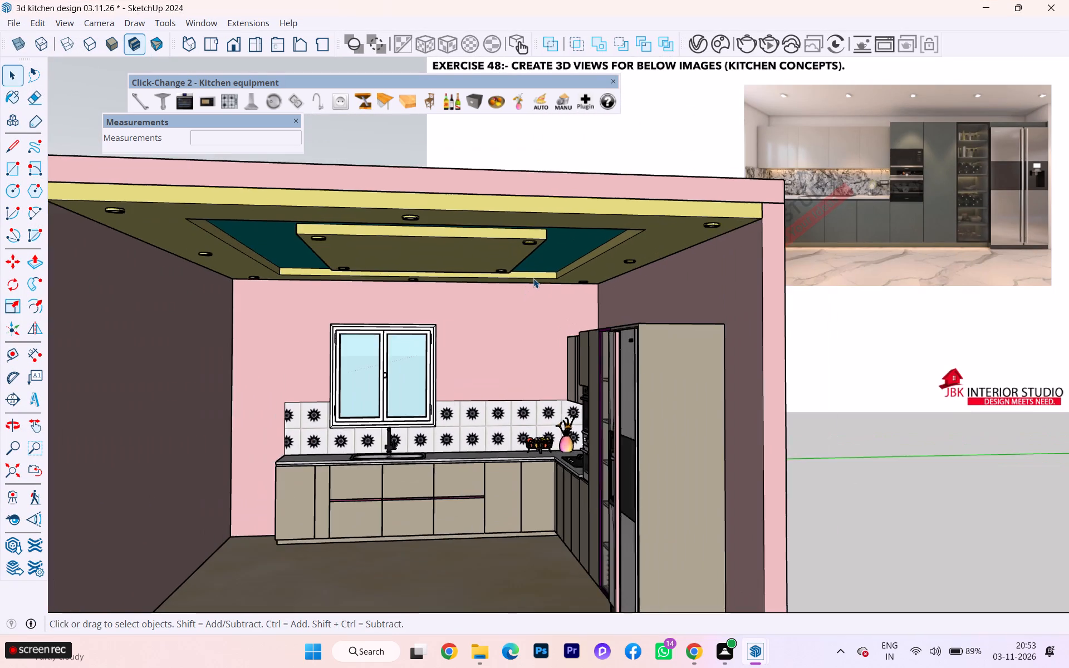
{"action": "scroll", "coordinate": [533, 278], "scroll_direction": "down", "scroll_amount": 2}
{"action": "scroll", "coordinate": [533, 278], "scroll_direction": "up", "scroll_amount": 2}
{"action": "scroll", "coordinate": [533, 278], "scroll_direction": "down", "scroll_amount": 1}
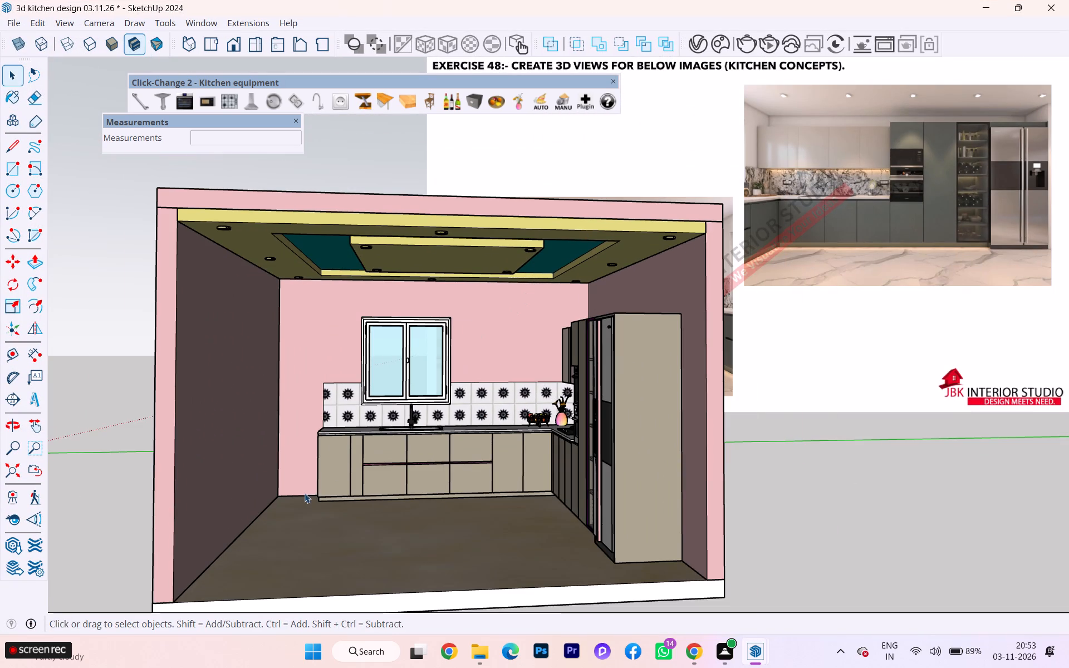
Examine the kitchen interior and the back wall area between the window and the wall cabinets.
{"action": "scroll", "coordinate": [304, 493], "scroll_direction": "up", "scroll_amount": 1}
{"action": "scroll", "coordinate": [304, 493], "scroll_direction": "down", "scroll_amount": 1}
{"action": "scroll", "coordinate": [304, 493], "scroll_direction": "up", "scroll_amount": 2}
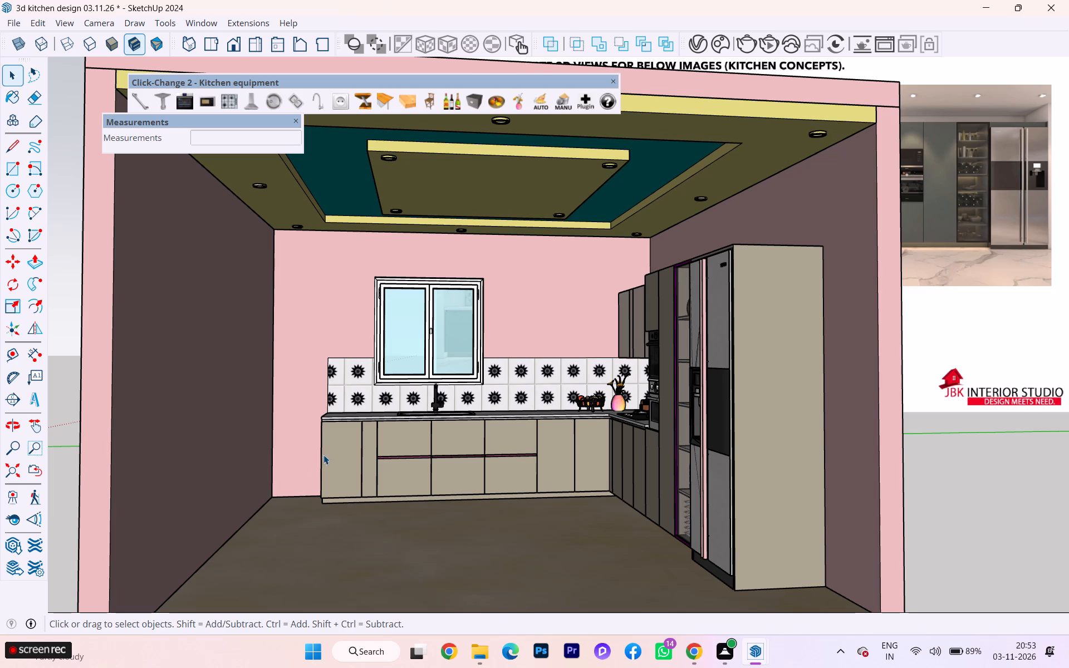
{"action": "scroll", "coordinate": [323, 455], "scroll_direction": "down", "scroll_amount": 3}
{"action": "middle_click_drag", "start_coordinate": [332, 459], "coordinate": [435, 477]}
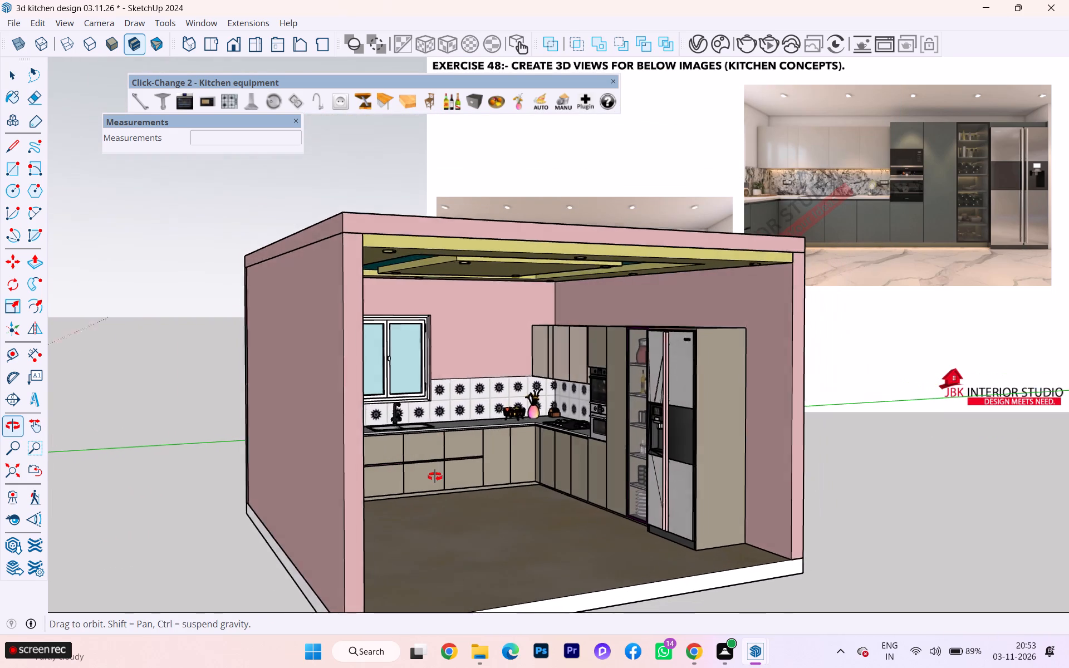
{"action": "middle_click_drag", "start_coordinate": [435, 477], "coordinate": [432, 478]}
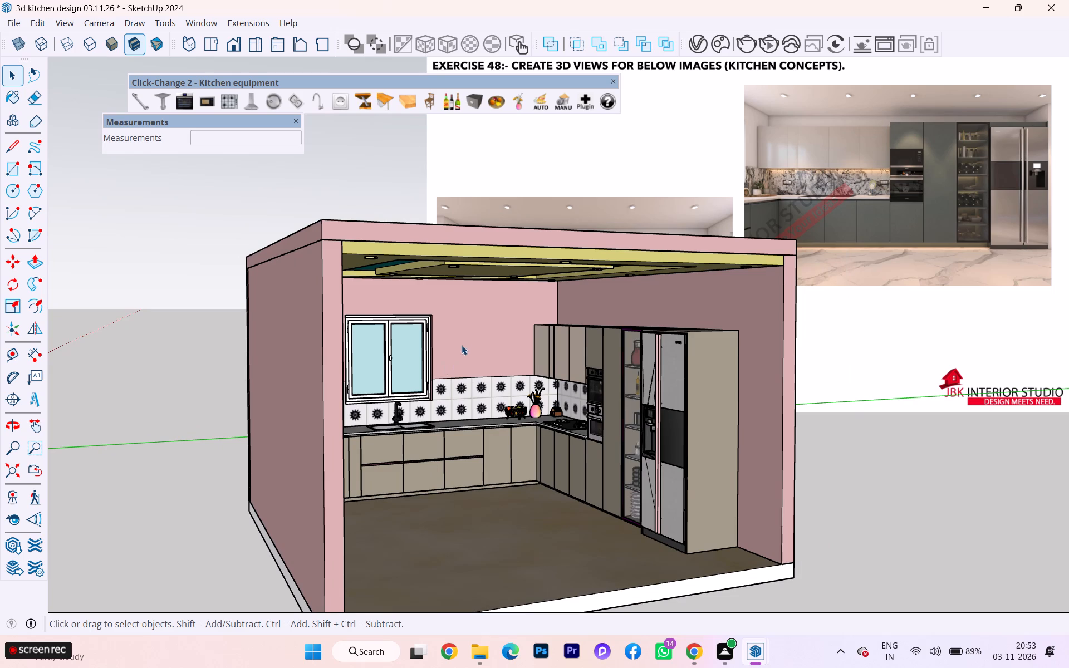
{"action": "scroll", "coordinate": [464, 343], "scroll_direction": "up", "scroll_amount": 4}
{"action": "double_click", "coordinate": [460, 346]}
{"action": "left_click", "coordinate": [460, 346]}
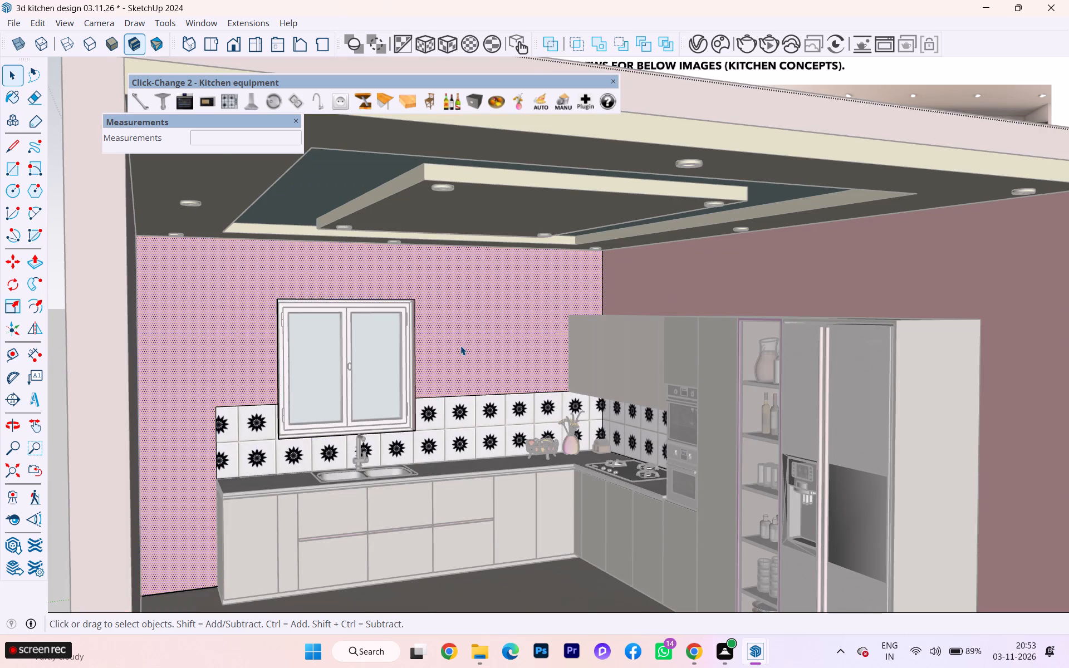
{"action": "scroll", "coordinate": [458, 342], "scroll_direction": "up", "scroll_amount": 2}
{"action": "scroll", "coordinate": [458, 342], "scroll_direction": "down", "scroll_amount": 1}
{"action": "scroll", "coordinate": [458, 342], "scroll_direction": "up", "scroll_amount": 1}
{"action": "left_click", "coordinate": [448, 353]}
{"action": "scroll", "coordinate": [468, 380], "scroll_direction": "down", "scroll_amount": 7}
{"action": "scroll", "coordinate": [471, 377], "scroll_direction": "up", "scroll_amount": 1}
{"action": "scroll", "coordinate": [471, 377], "scroll_direction": "down", "scroll_amount": 2}
{"action": "scroll", "coordinate": [471, 377], "scroll_direction": "up", "scroll_amount": 2}
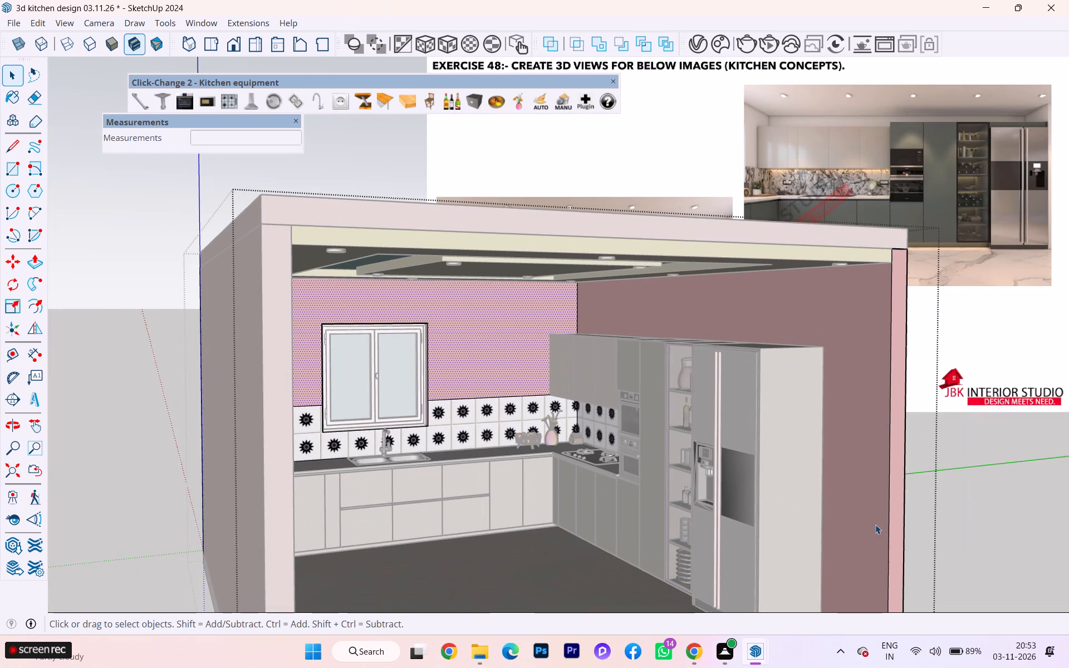
{"action": "left_click", "coordinate": [965, 499]}
Place a horizontal guide 2' 6" above the backsplash tiles' upper edge, level with the wall cabinets' top.
{"action": "scroll", "coordinate": [580, 376], "scroll_direction": "up", "scroll_amount": 4}
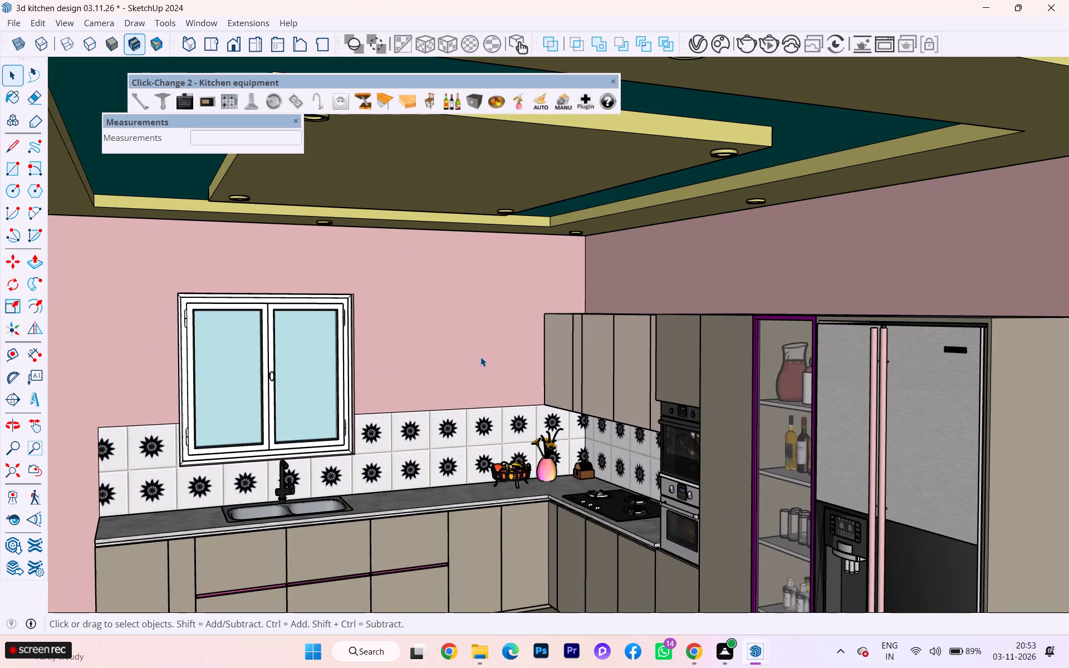
{"action": "key", "text": "t"}
{"action": "left_click", "coordinate": [460, 410]}
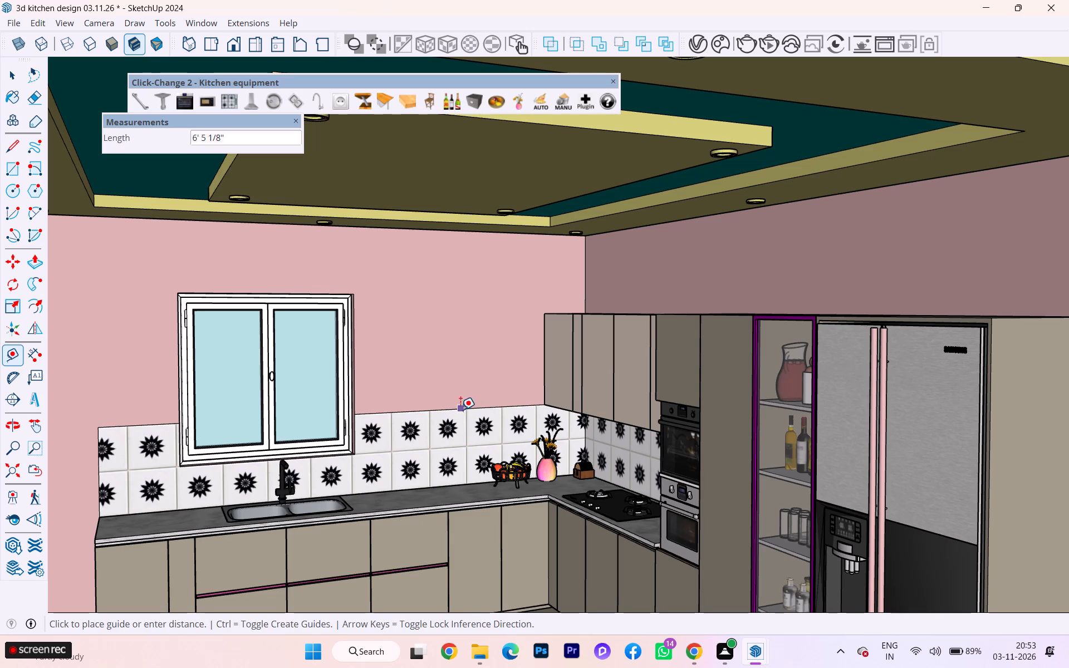
{"action": "left_click", "coordinate": [545, 318]}
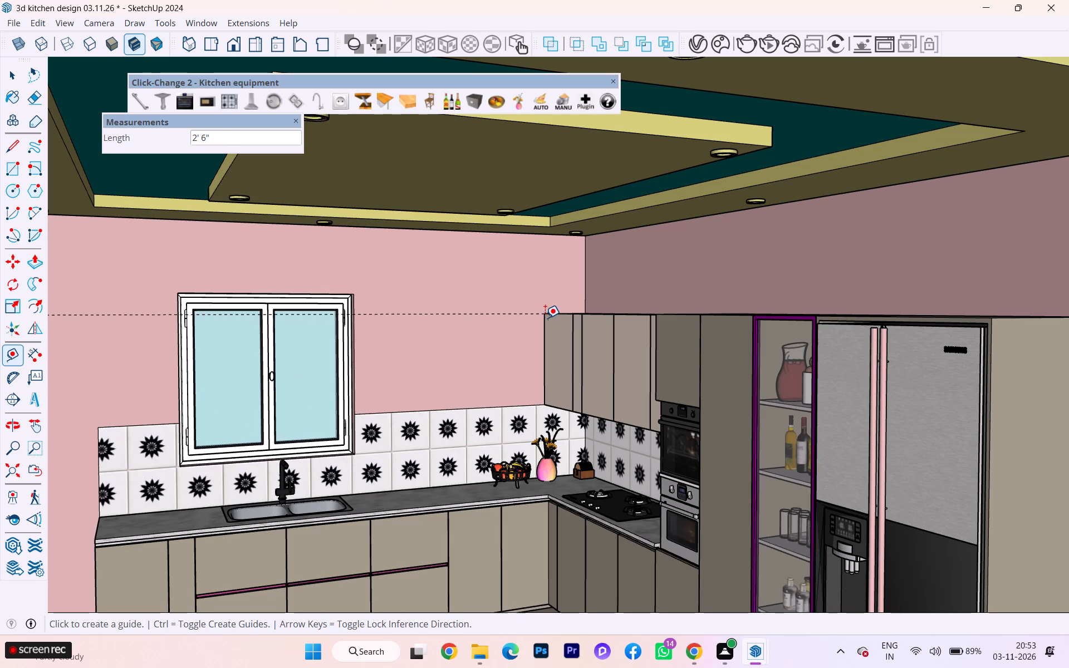
{"action": "key", "text": "Escape"}
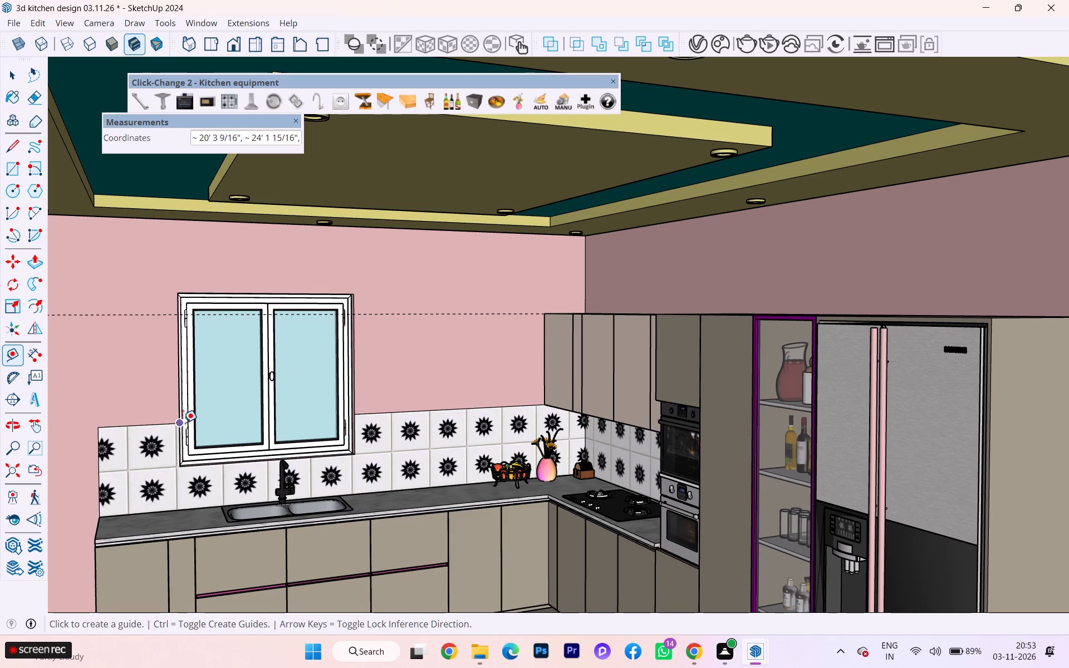
Draw a 2' 6" by about 5' 3 1/8" rectangle on the back wall between the window and the wall cabinets.
{"action": "key", "text": "r"}
{"action": "left_click", "coordinate": [356, 315]}
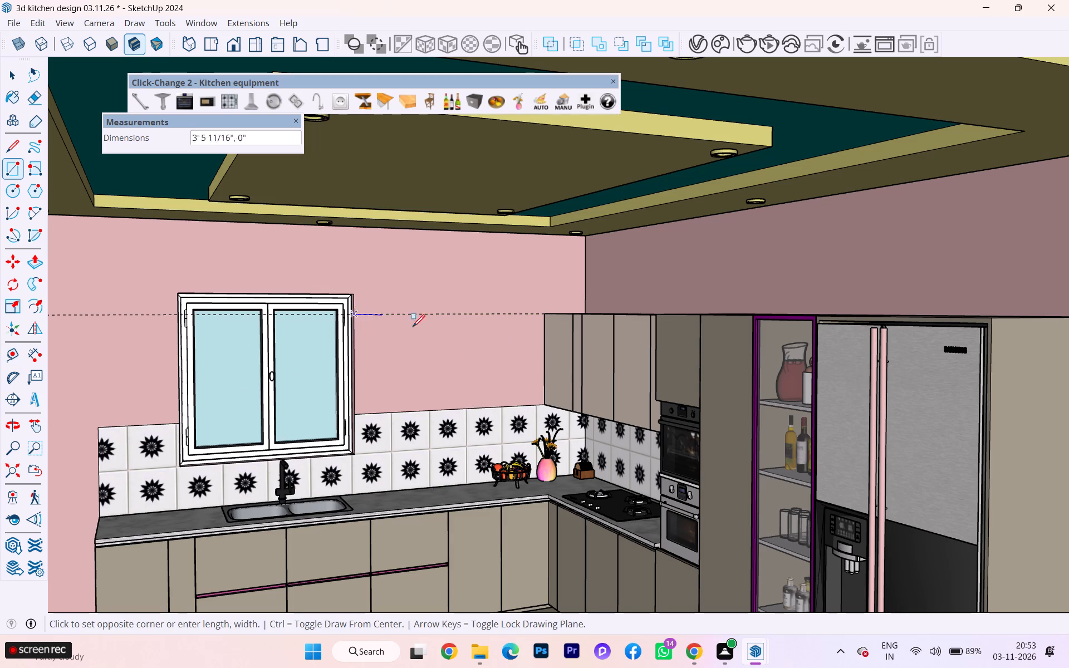
{"action": "left_click", "coordinate": [547, 408]}
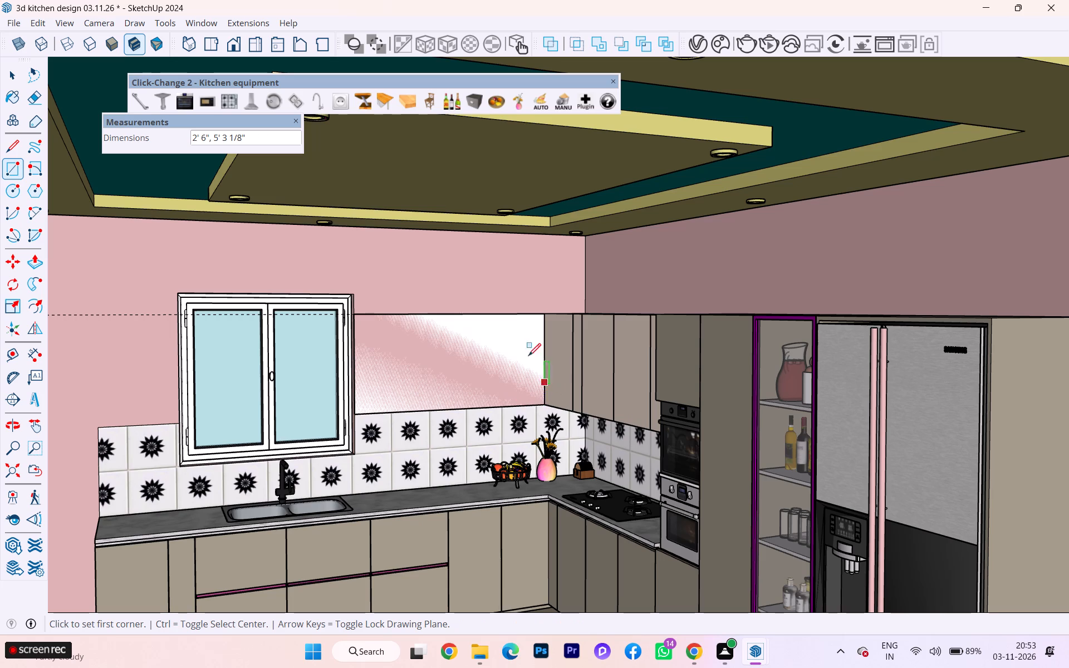
{"action": "key", "text": "space"}
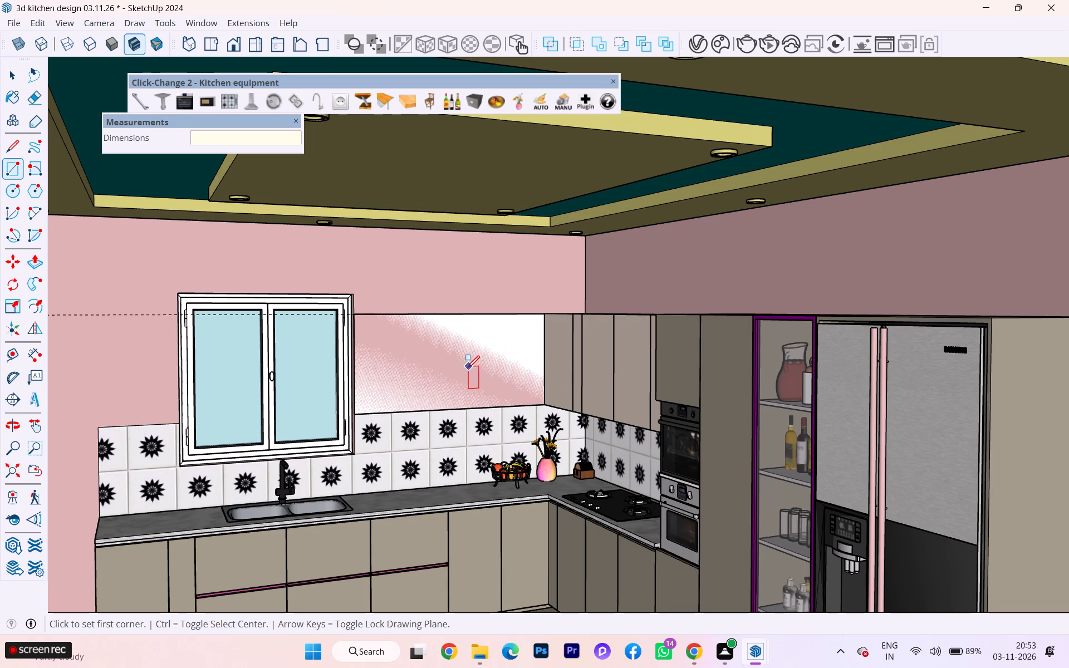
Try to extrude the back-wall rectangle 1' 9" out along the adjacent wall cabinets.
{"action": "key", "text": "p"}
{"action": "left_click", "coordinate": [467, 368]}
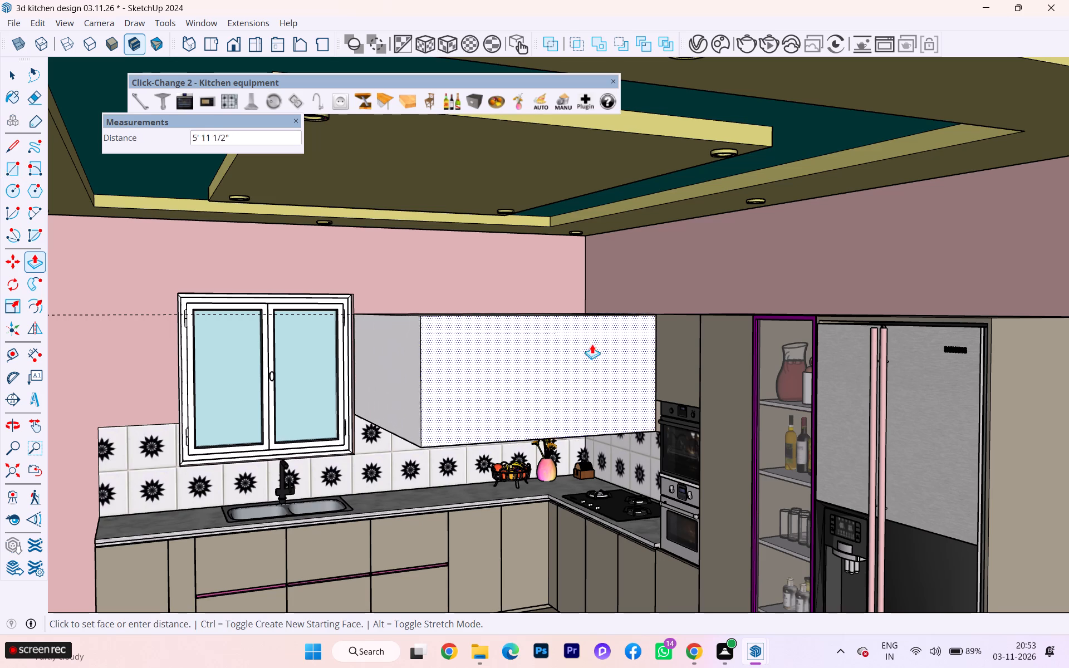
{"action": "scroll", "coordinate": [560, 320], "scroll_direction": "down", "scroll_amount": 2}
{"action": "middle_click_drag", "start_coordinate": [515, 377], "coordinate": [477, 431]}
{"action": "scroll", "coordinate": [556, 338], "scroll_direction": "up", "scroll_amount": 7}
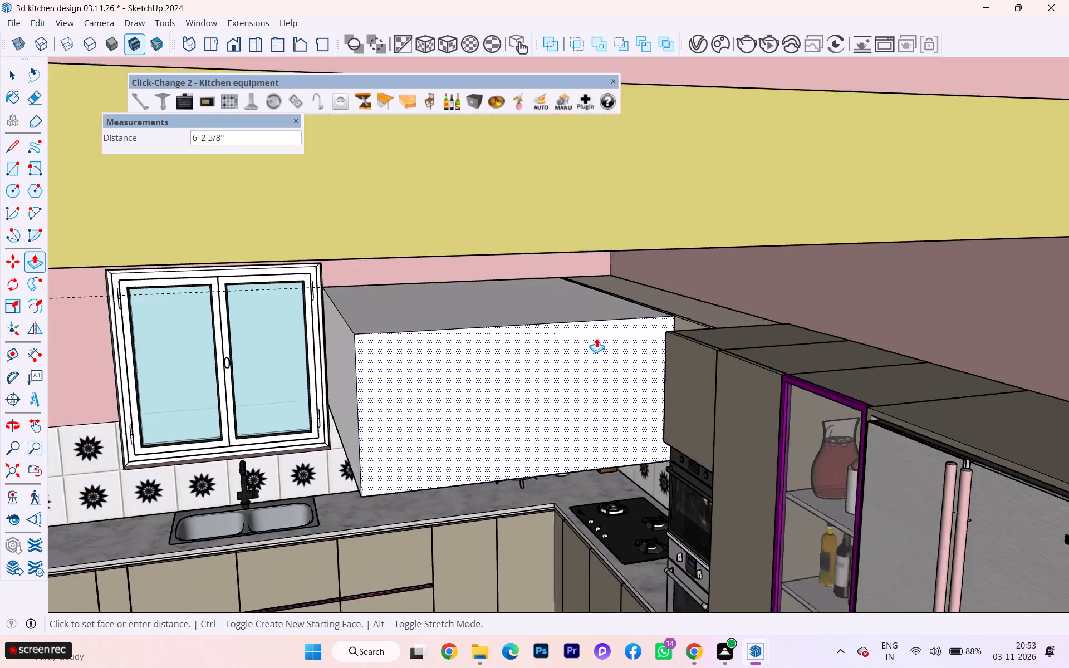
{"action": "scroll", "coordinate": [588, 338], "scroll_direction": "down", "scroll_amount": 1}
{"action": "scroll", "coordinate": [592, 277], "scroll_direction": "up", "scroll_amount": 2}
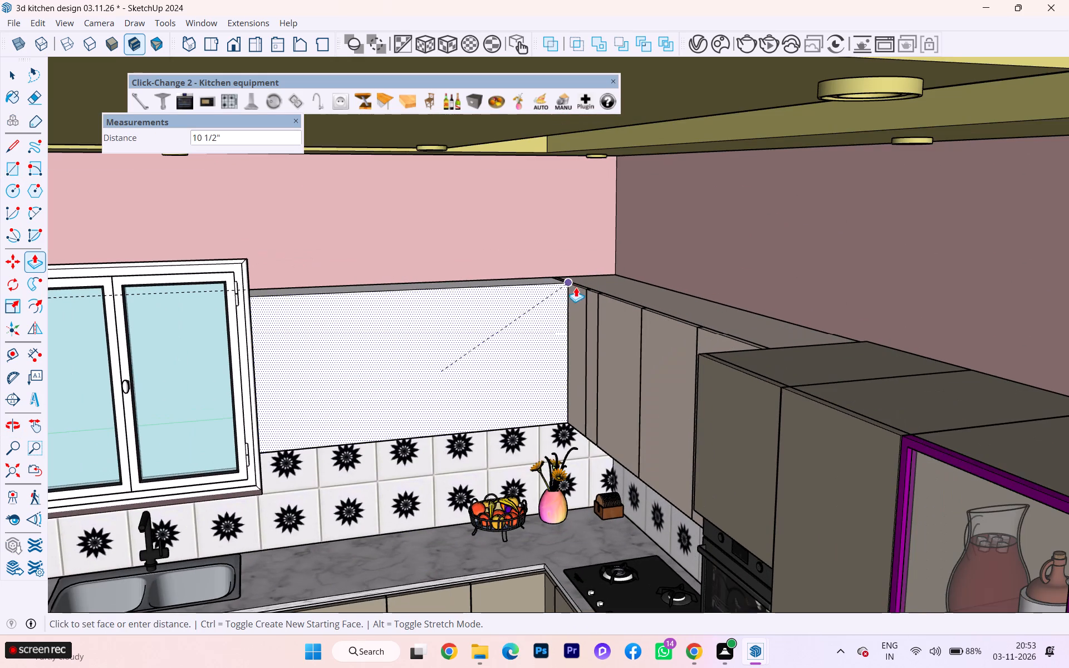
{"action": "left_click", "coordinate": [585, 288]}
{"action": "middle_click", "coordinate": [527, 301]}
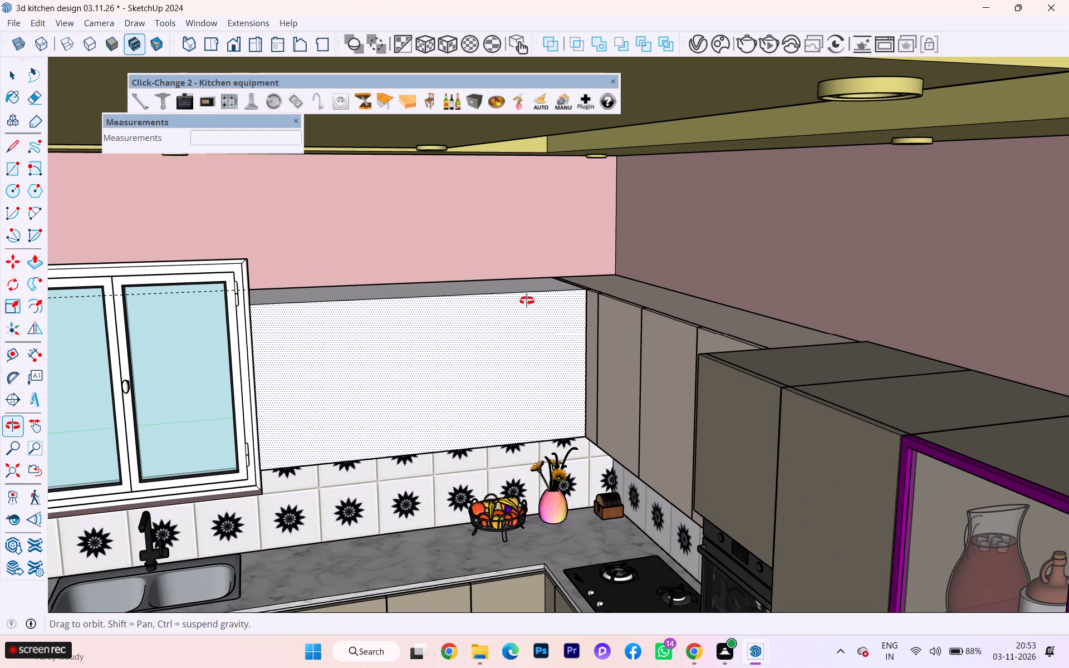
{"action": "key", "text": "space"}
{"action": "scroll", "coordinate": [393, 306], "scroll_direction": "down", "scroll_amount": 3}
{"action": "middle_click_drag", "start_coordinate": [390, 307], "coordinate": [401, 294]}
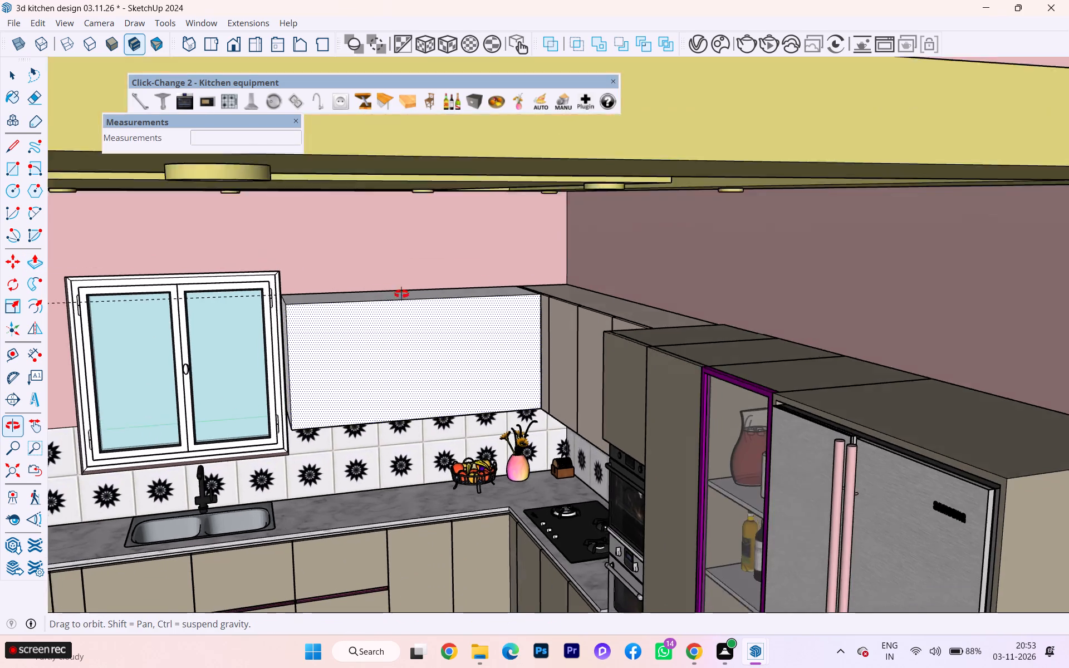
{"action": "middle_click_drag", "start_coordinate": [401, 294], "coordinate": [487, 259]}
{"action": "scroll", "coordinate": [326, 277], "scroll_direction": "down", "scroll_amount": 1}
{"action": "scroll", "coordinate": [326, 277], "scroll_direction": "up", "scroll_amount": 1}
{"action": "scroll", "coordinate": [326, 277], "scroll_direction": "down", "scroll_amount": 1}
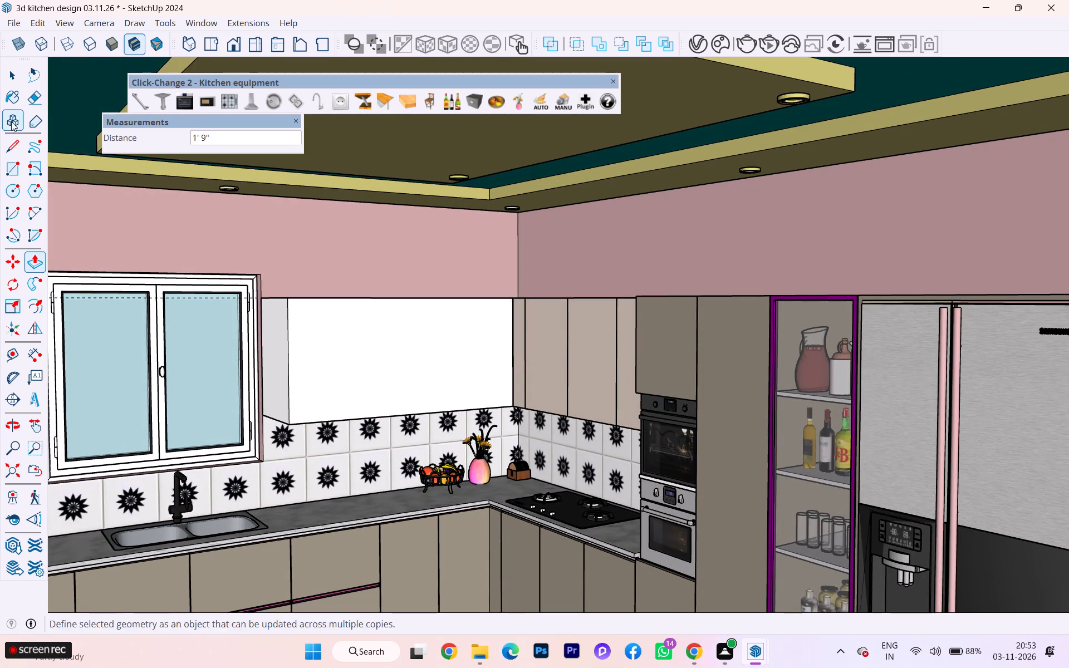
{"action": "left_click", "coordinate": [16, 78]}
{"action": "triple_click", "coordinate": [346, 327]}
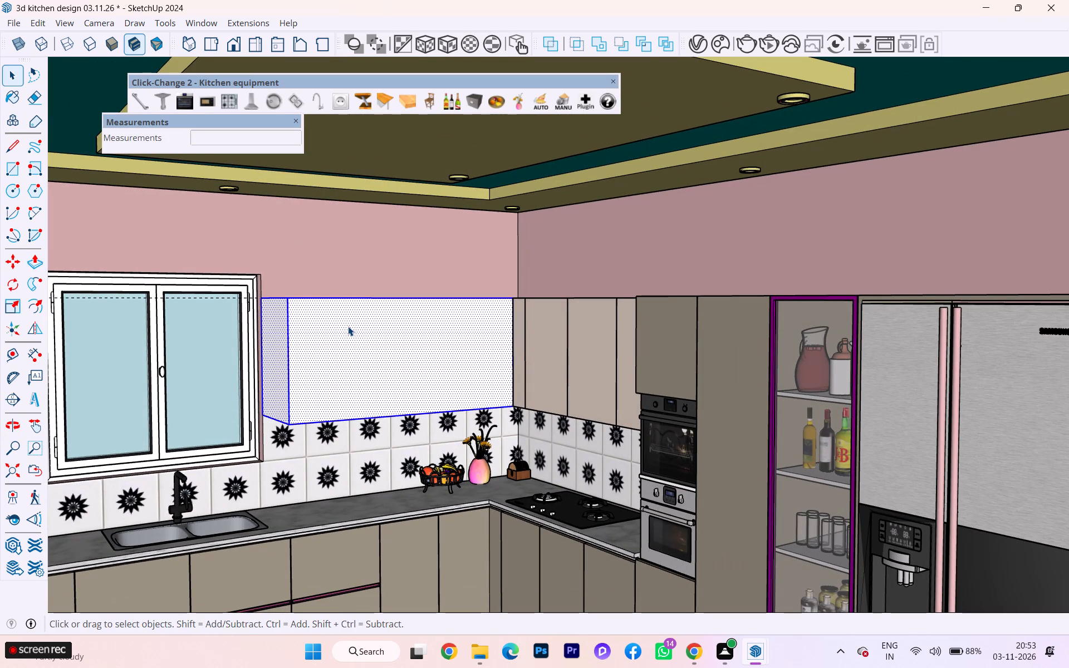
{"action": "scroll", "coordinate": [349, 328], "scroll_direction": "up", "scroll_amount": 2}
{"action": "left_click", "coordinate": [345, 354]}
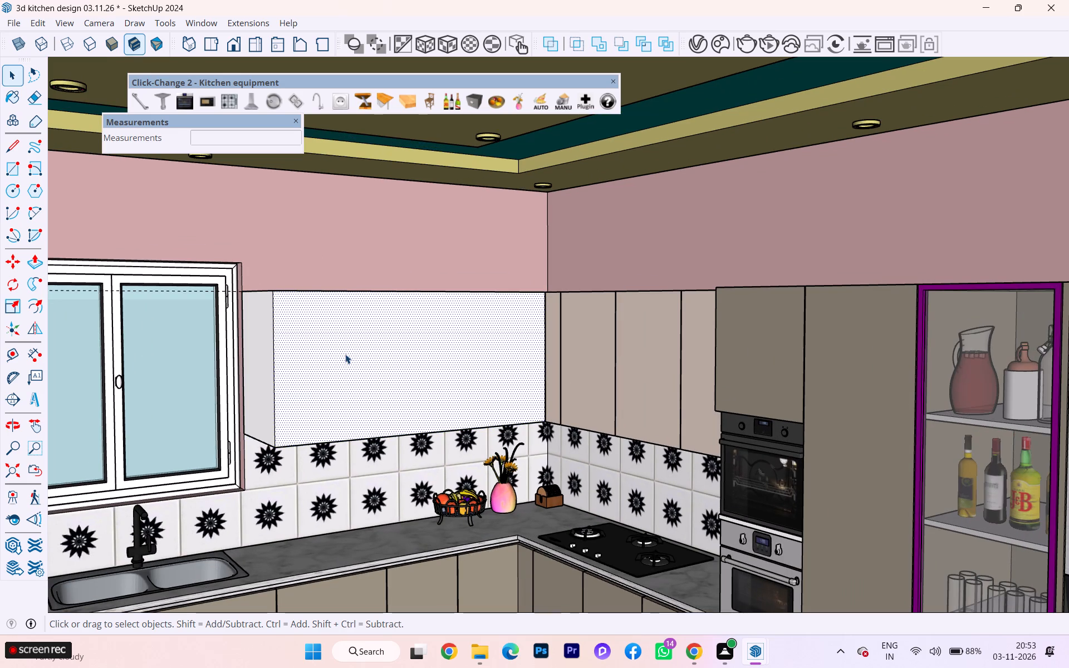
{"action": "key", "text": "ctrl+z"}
Extrude the back-wall rectangle 1' outward to form a wall cabinet box beside the window.
{"action": "left_click", "coordinate": [346, 365]}
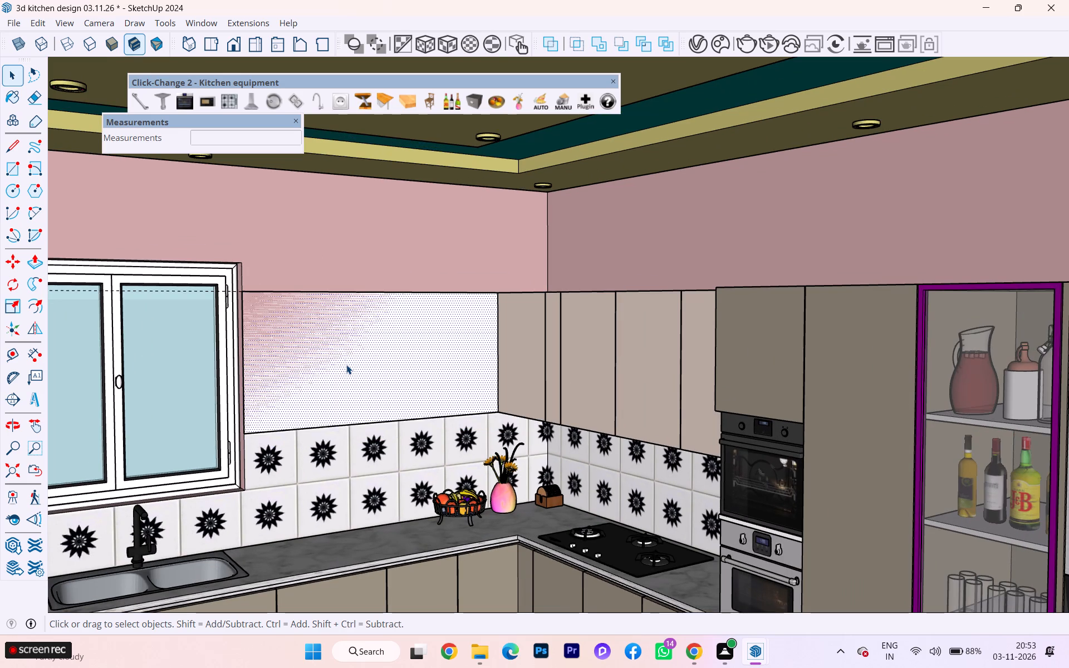
{"action": "key", "text": "p"}
{"action": "left_click", "coordinate": [346, 365]}
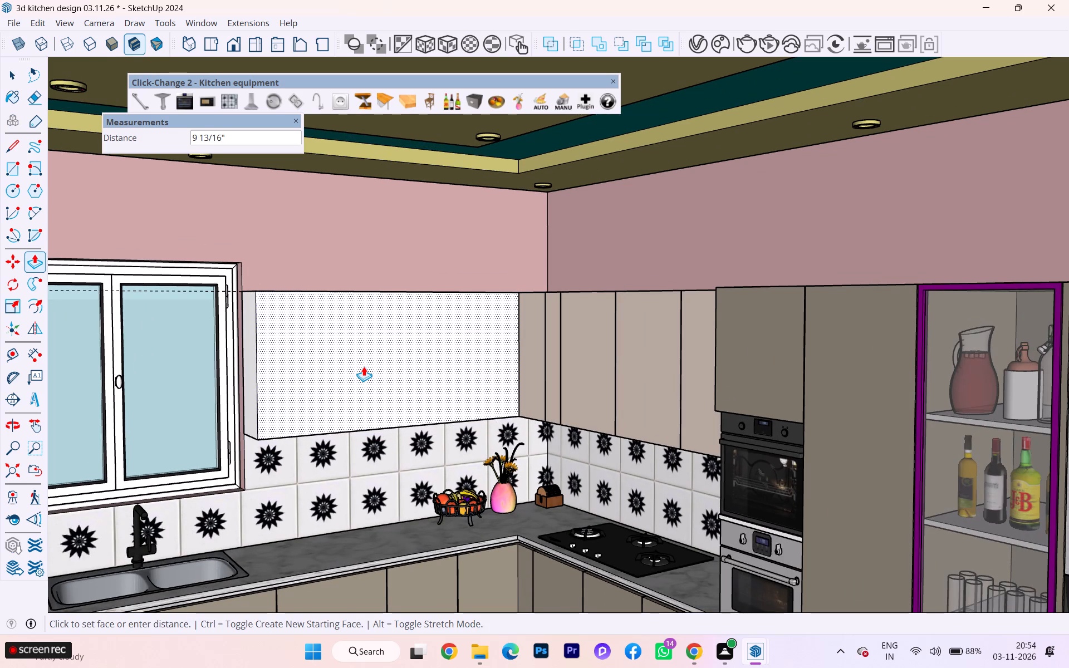
{"action": "key", "text": "1"}
{"action": "key", "text": "apostrophe"}
{"action": "key", "text": "Return"}
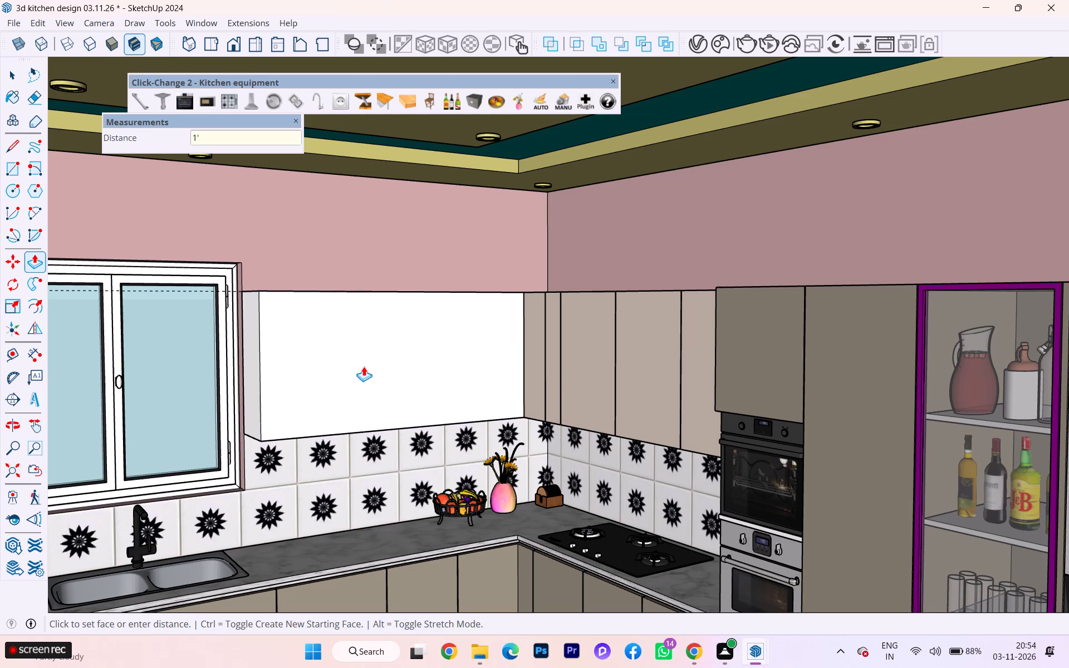
{"action": "key", "text": "space"}
Offset the cabinet box's front face inward by 0.75" to form its frame.
{"action": "left_click", "coordinate": [11, 75]}
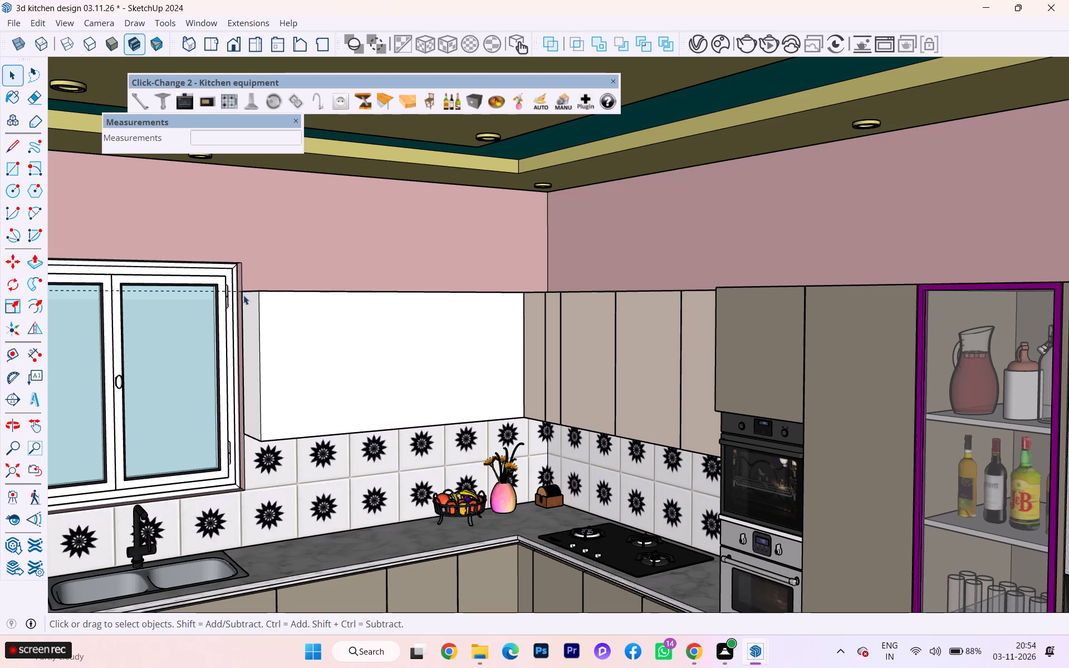
{"action": "double_click", "coordinate": [272, 312]}
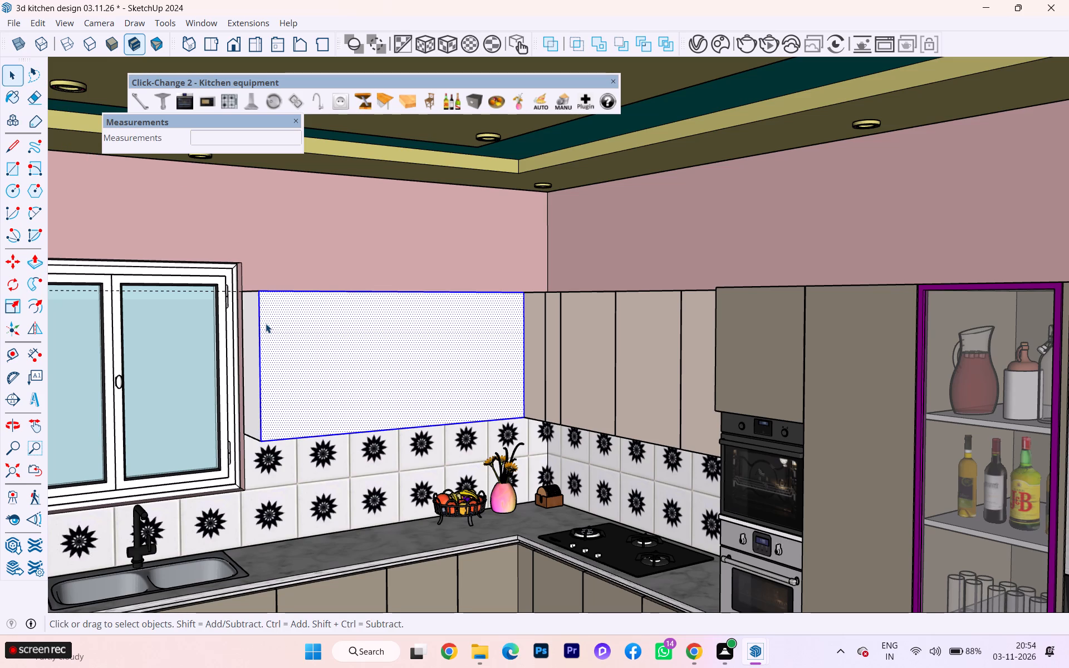
{"action": "triple_click", "coordinate": [266, 323]}
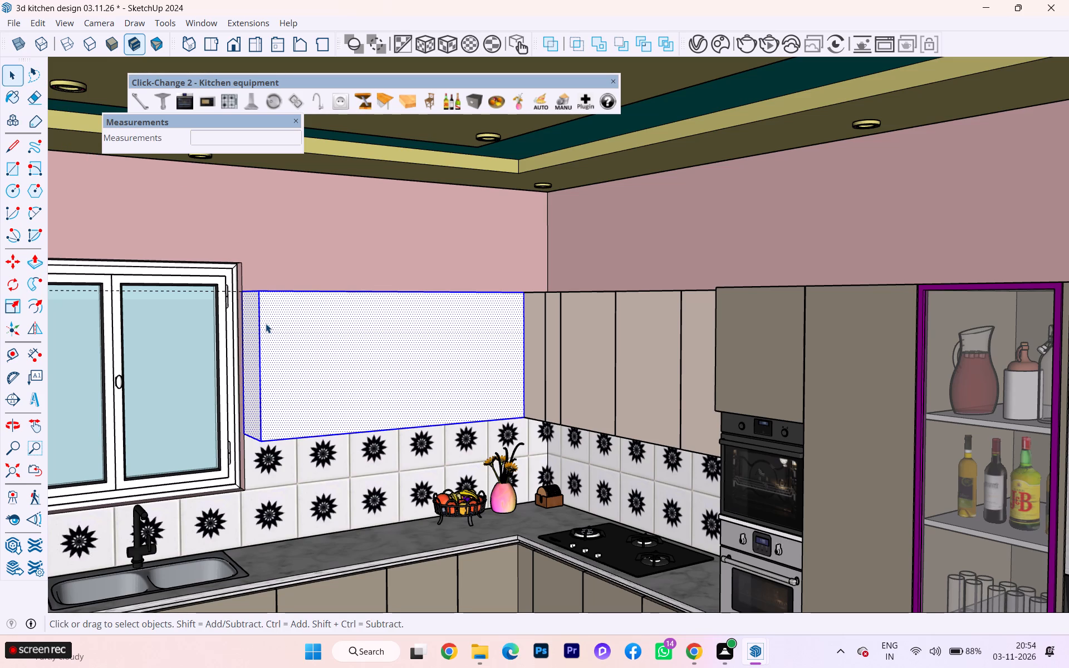
{"action": "key", "text": "f"}
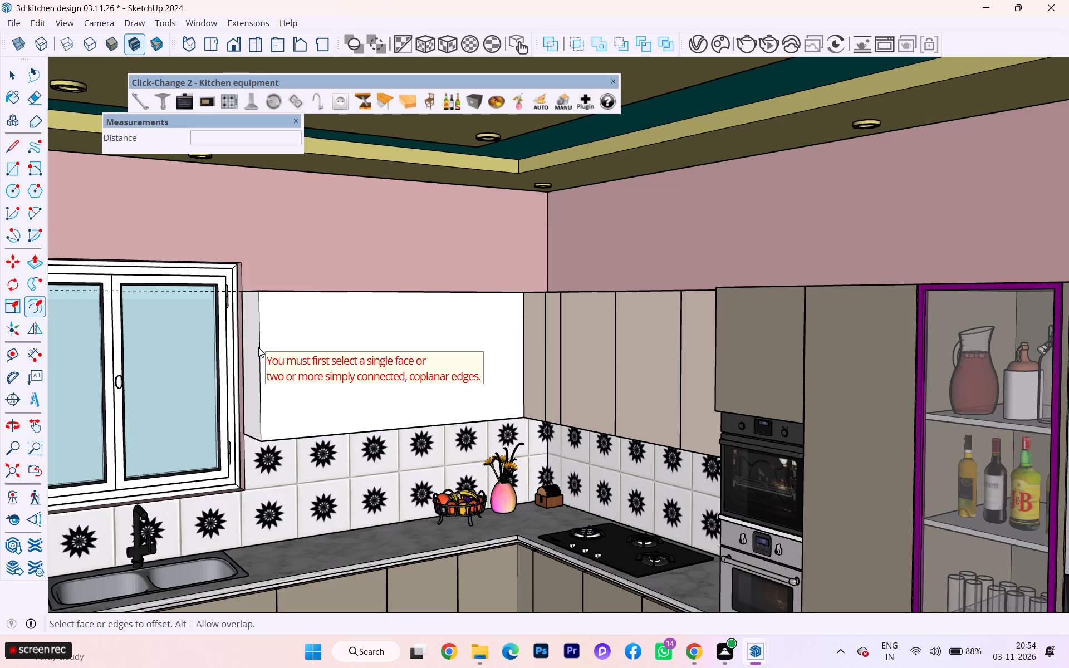
{"action": "left_click", "coordinate": [262, 343]}
{"action": "type", "text": ".75"}
{"action": "key", "text": "Return"}
Push the inner front face 10" into the cabinet box to hollow it out.
{"action": "scroll", "coordinate": [415, 381], "scroll_direction": "up", "scroll_amount": 3}
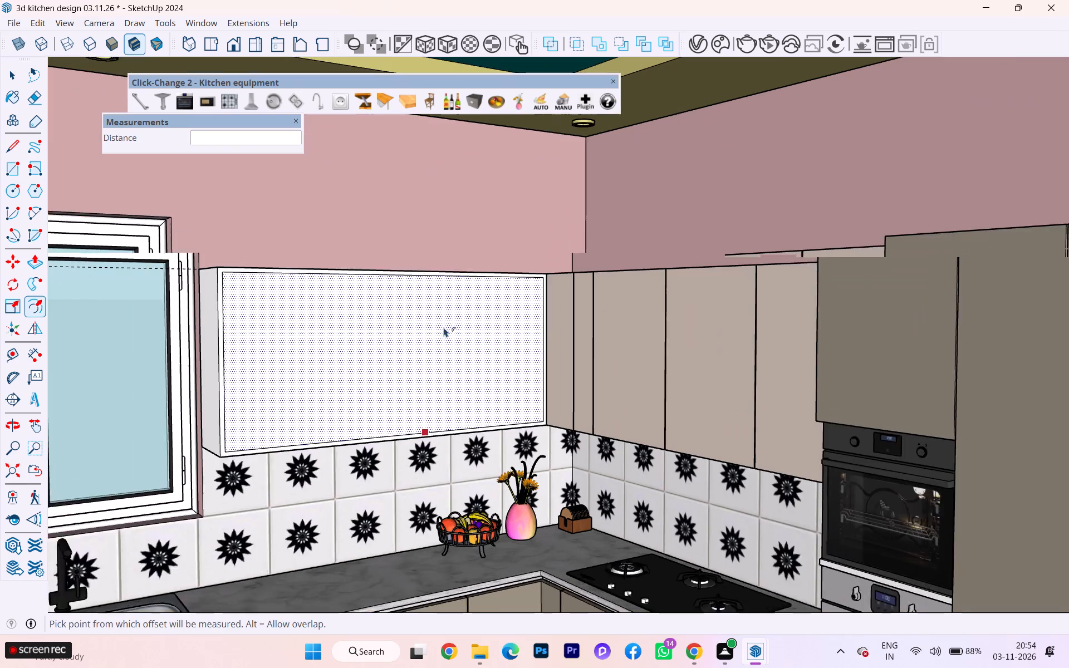
{"action": "scroll", "coordinate": [444, 327], "scroll_direction": "up", "scroll_amount": 4}
{"action": "scroll", "coordinate": [494, 326], "scroll_direction": "down", "scroll_amount": 2}
{"action": "middle_click_drag", "start_coordinate": [494, 329], "coordinate": [436, 384]}
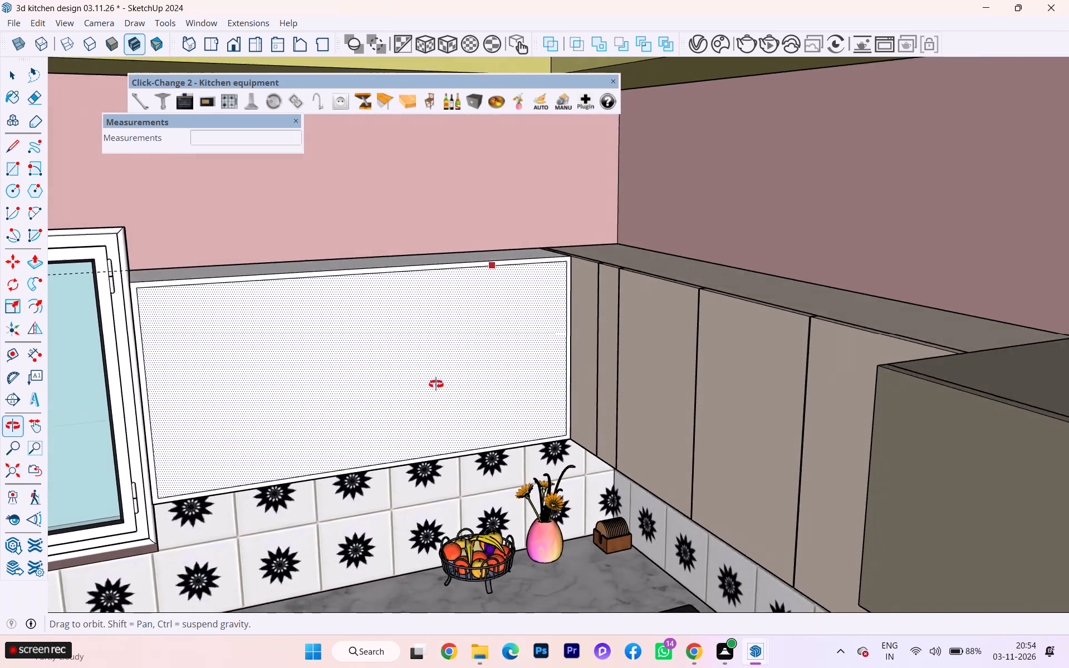
{"action": "middle_click_drag", "start_coordinate": [436, 384], "coordinate": [531, 360]}
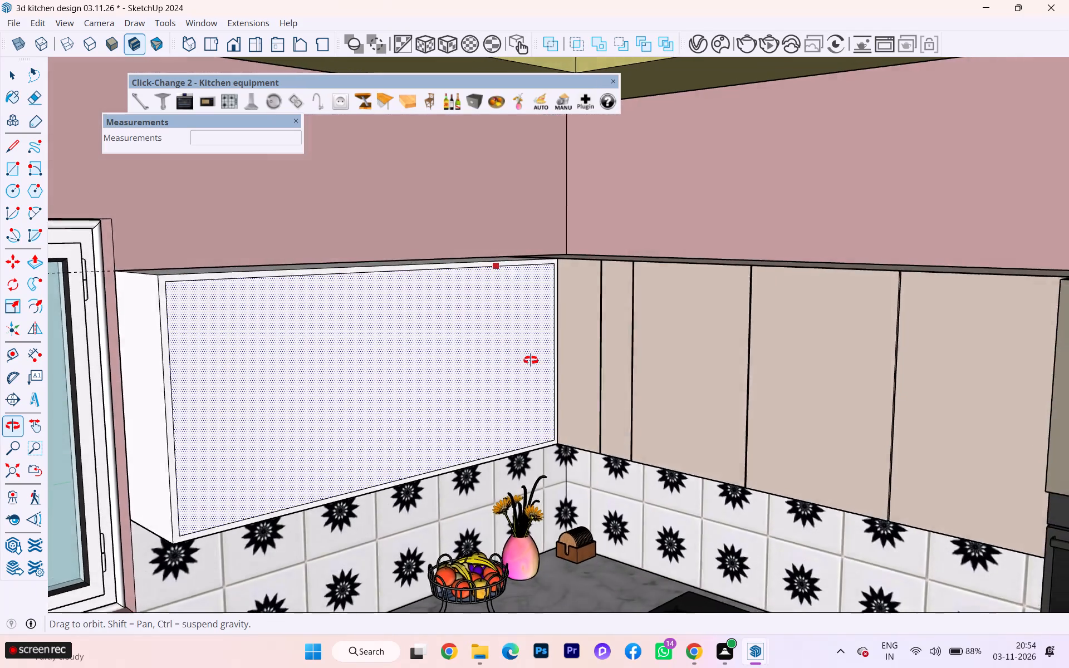
{"action": "middle_click_drag", "start_coordinate": [531, 360], "coordinate": [496, 359]}
{"action": "key", "text": "space"}
{"action": "key", "text": "p"}
{"action": "left_click", "coordinate": [269, 341]}
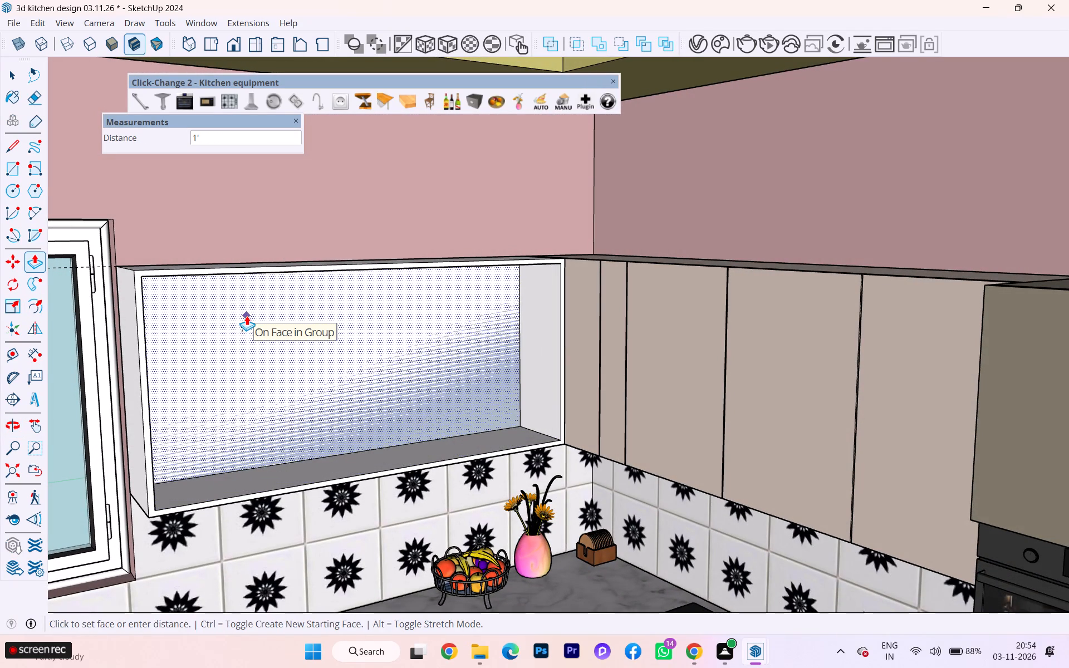
{"action": "type", "text": "10"}
{"action": "key", "text": "Return"}
{"action": "key", "text": "space"}
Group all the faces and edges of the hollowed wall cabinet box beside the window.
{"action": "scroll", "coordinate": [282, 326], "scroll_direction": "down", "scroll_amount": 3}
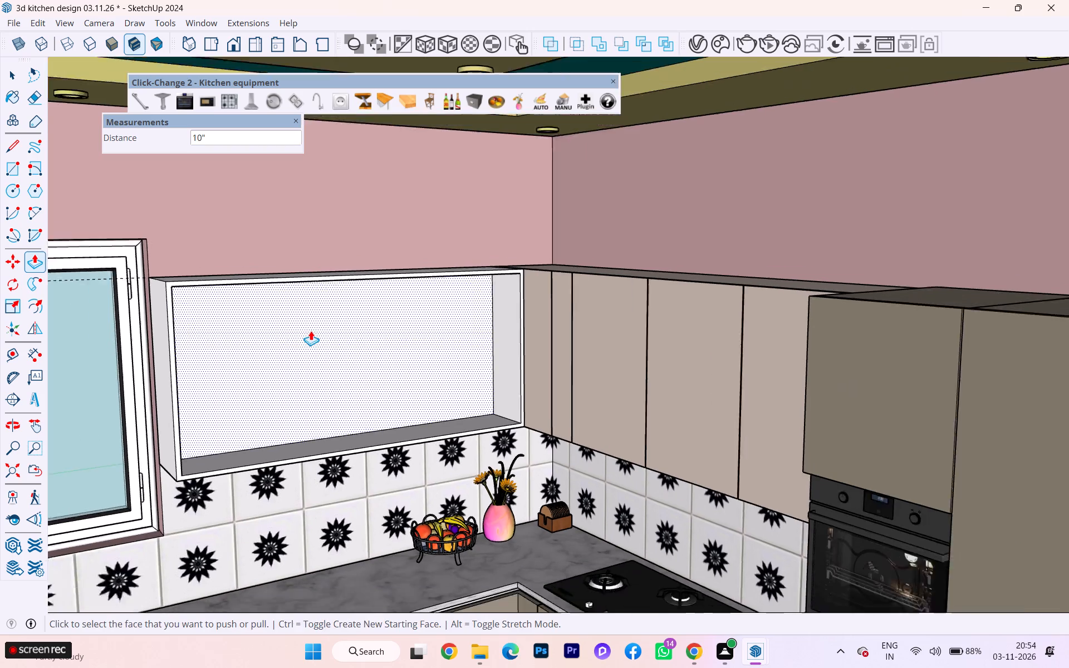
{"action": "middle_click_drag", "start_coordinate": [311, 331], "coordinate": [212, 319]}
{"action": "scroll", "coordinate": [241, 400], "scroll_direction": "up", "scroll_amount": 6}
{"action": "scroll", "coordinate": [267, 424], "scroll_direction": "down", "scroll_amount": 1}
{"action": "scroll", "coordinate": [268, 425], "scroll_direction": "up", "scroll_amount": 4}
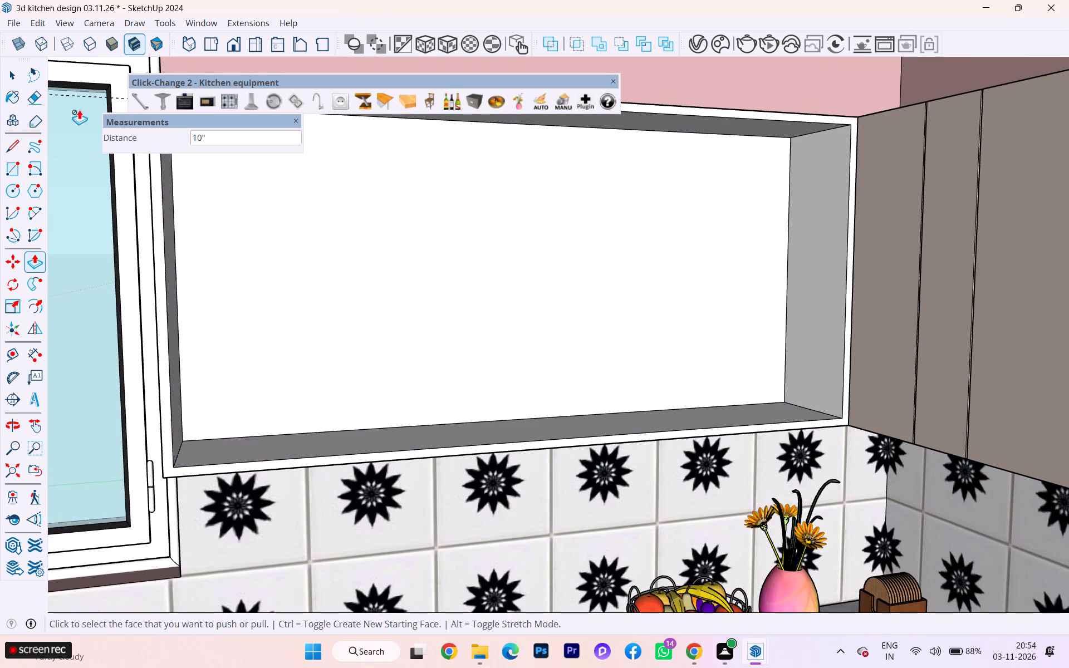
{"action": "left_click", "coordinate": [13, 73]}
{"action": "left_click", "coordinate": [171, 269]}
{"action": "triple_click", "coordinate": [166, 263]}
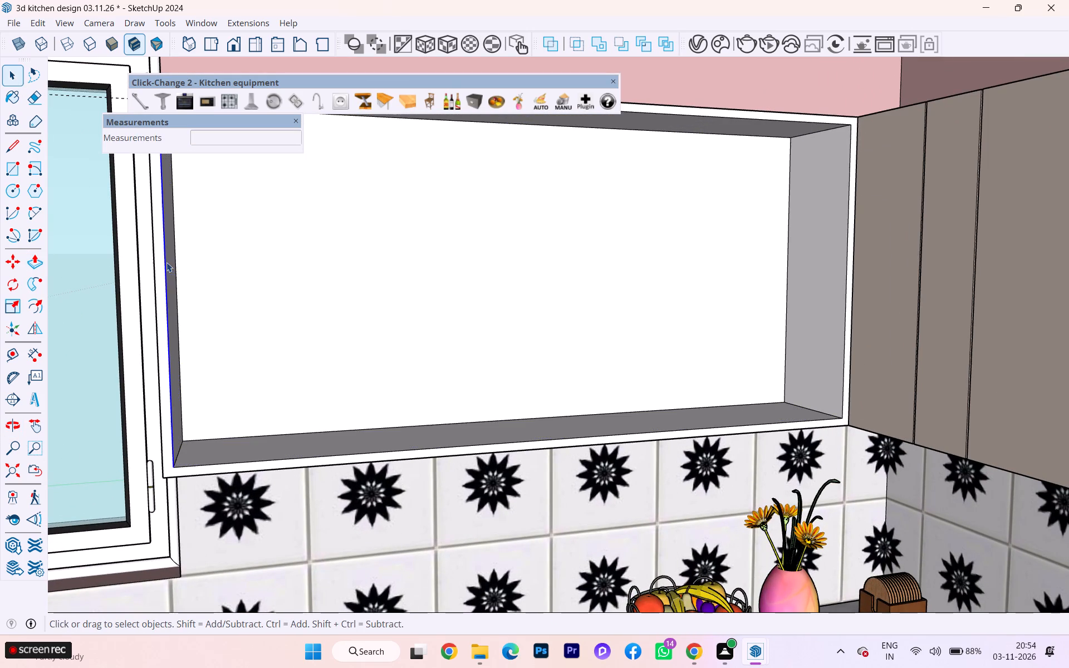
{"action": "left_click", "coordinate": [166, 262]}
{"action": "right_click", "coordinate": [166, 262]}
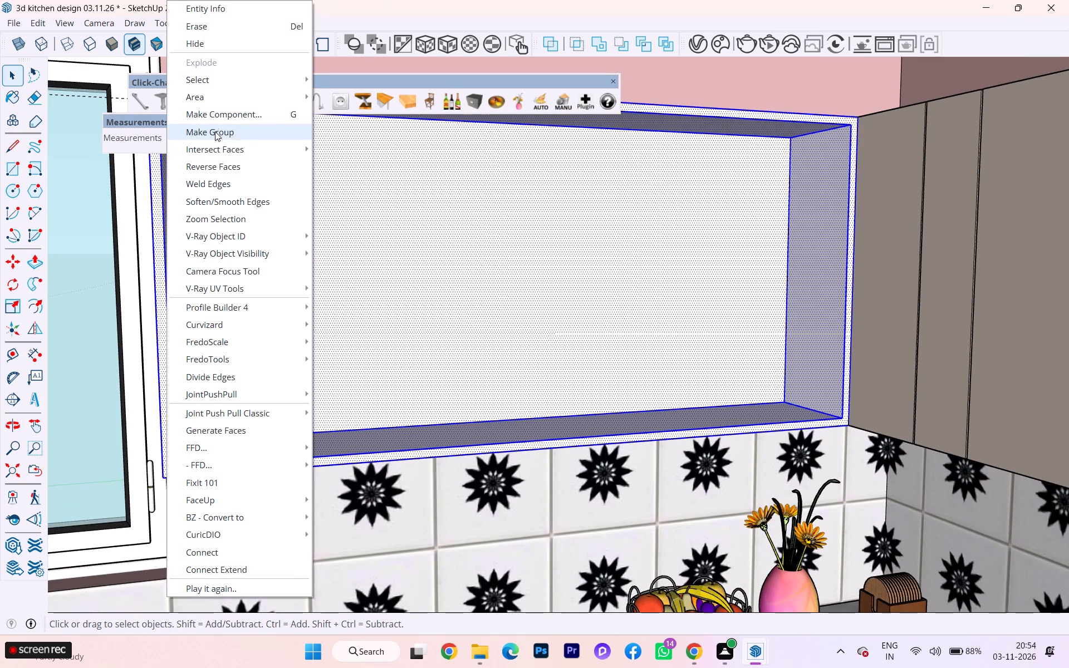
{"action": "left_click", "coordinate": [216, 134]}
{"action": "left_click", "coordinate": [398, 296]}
Undo the wall cabinet's construction beside the window, from its grouping back to the bare wall.
{"action": "scroll", "coordinate": [343, 322], "scroll_direction": "down", "scroll_amount": 2}
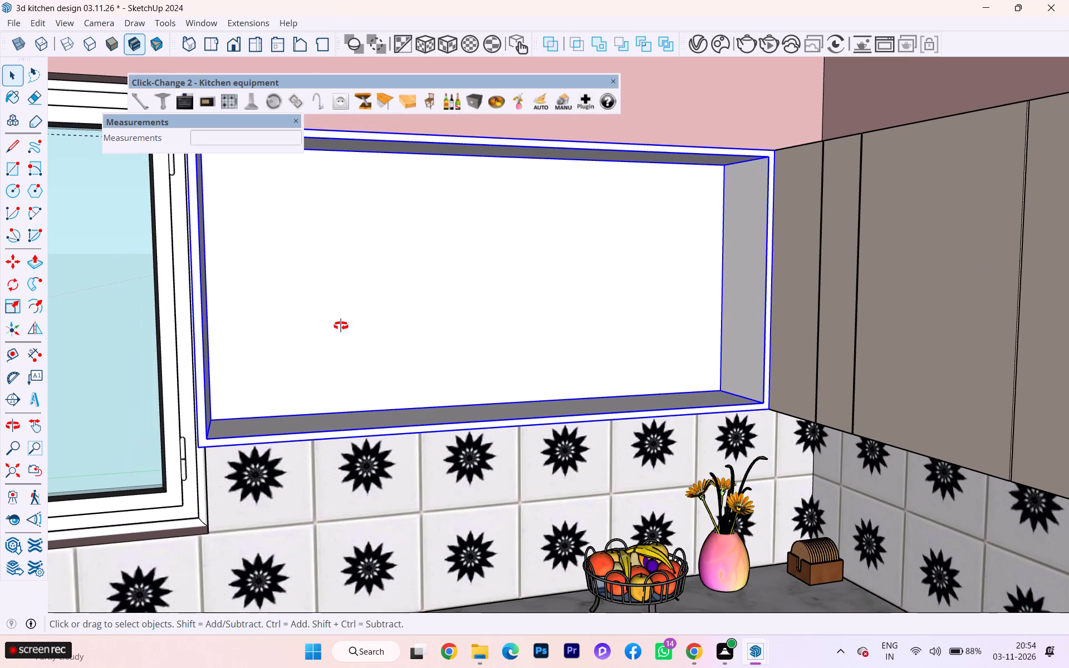
{"action": "middle_click", "coordinate": [341, 326]}
{"action": "scroll", "coordinate": [339, 328], "scroll_direction": "down", "scroll_amount": 1}
{"action": "middle_click_drag", "start_coordinate": [339, 328], "coordinate": [344, 372]}
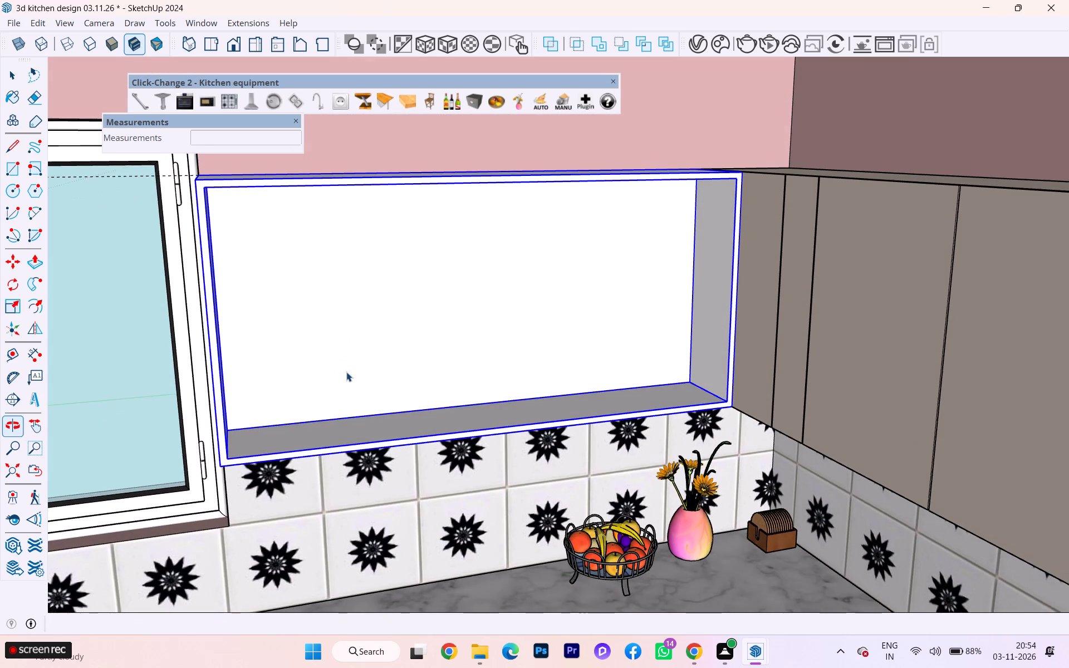
{"action": "scroll", "coordinate": [361, 355], "scroll_direction": "down", "scroll_amount": 2}
{"action": "middle_click_drag", "start_coordinate": [362, 354], "coordinate": [639, 347]}
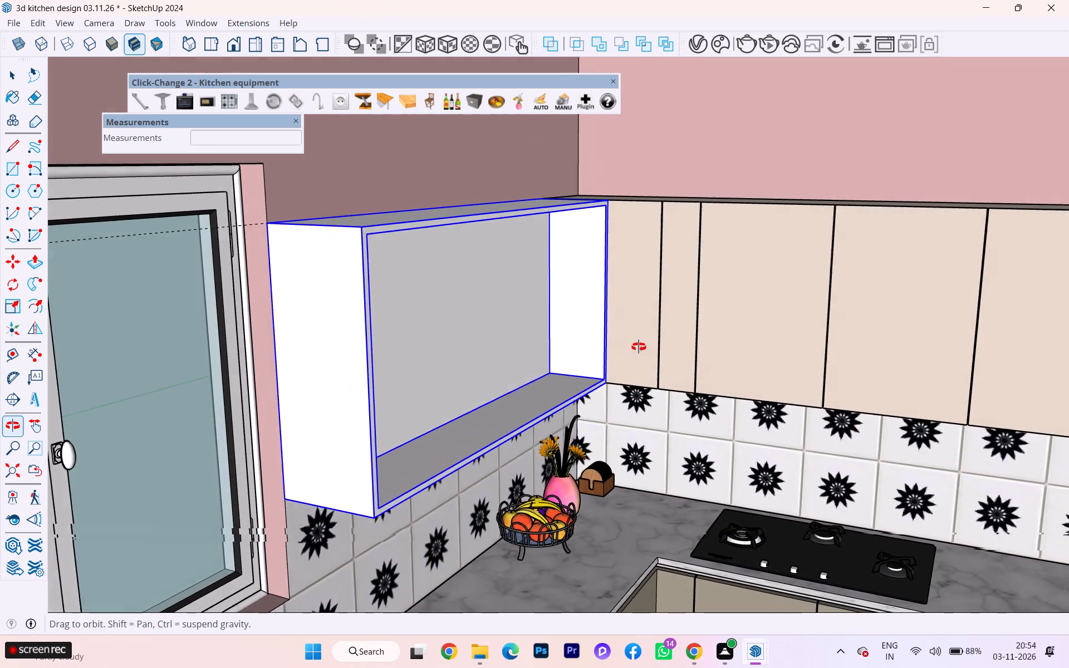
{"action": "middle_click_drag", "start_coordinate": [639, 347], "coordinate": [463, 357]}
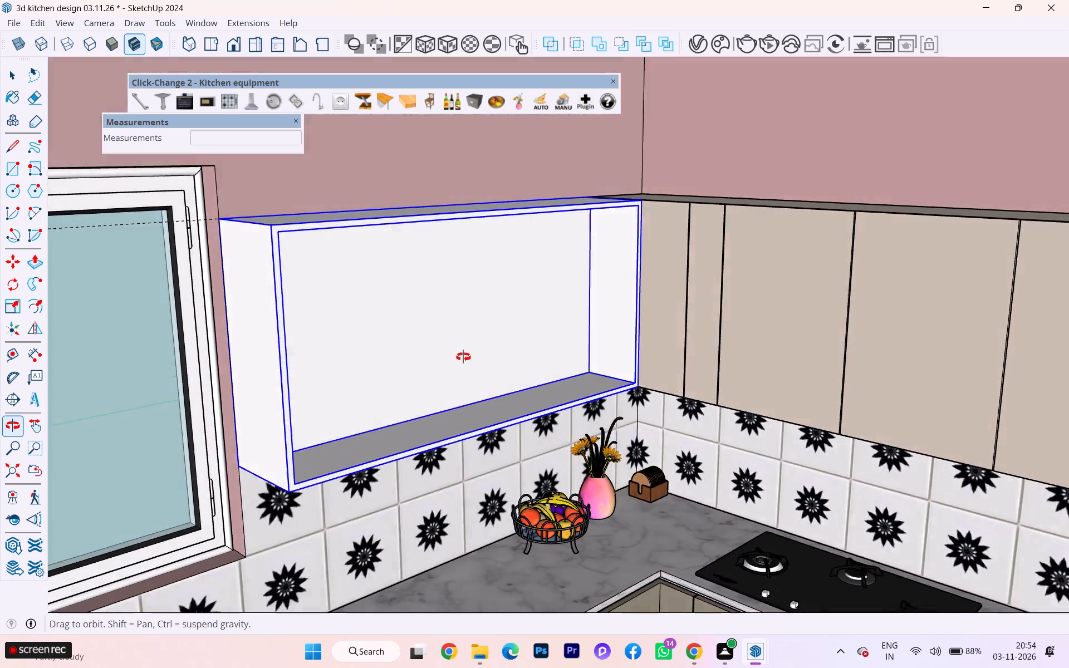
{"action": "middle_click_drag", "start_coordinate": [463, 357], "coordinate": [395, 380]}
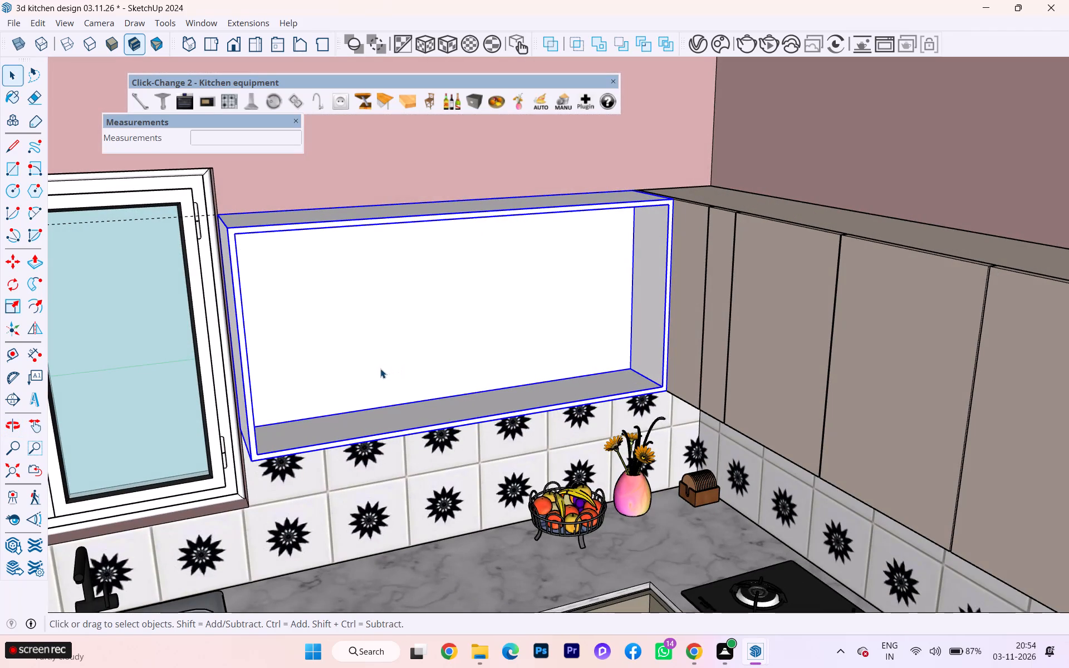
{"action": "key", "text": "ctrl+z"}
{"action": "key", "text": "ctrl+z"}
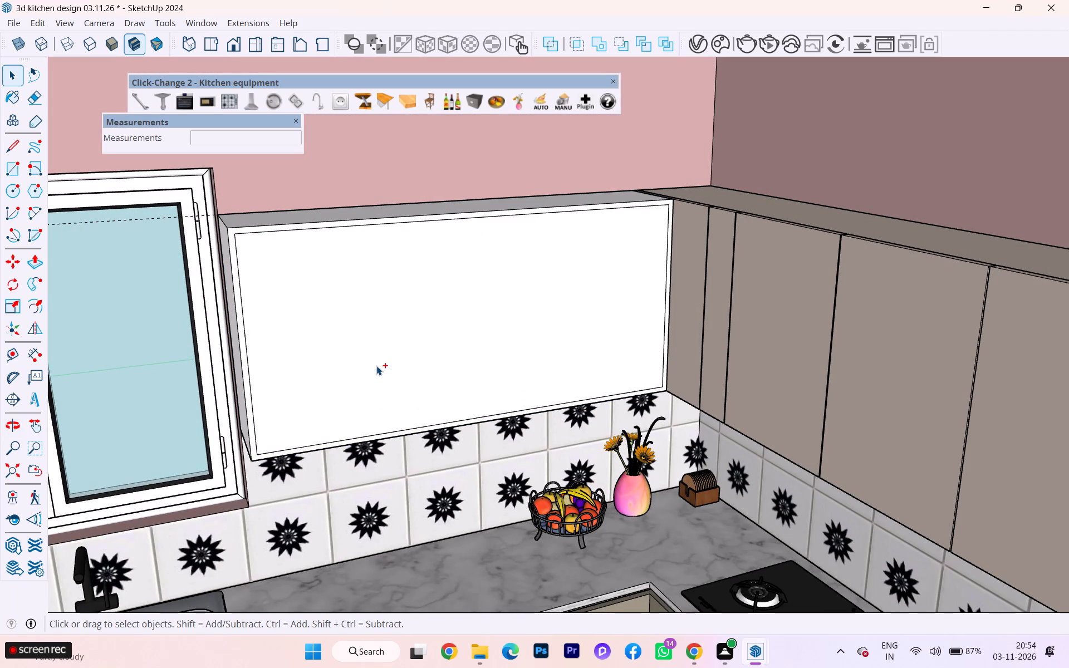
{"action": "key", "text": "ctrl+z"}
{"action": "key", "text": "ctrl+z"}
{"action": "key", "text": "ctrl+z"}
View the whole kitchen room from its open front alongside the reference image.
{"action": "scroll", "coordinate": [376, 366], "scroll_direction": "down", "scroll_amount": 5}
{"action": "scroll", "coordinate": [364, 353], "scroll_direction": "up", "scroll_amount": 2}
{"action": "scroll", "coordinate": [362, 349], "scroll_direction": "down", "scroll_amount": 1}
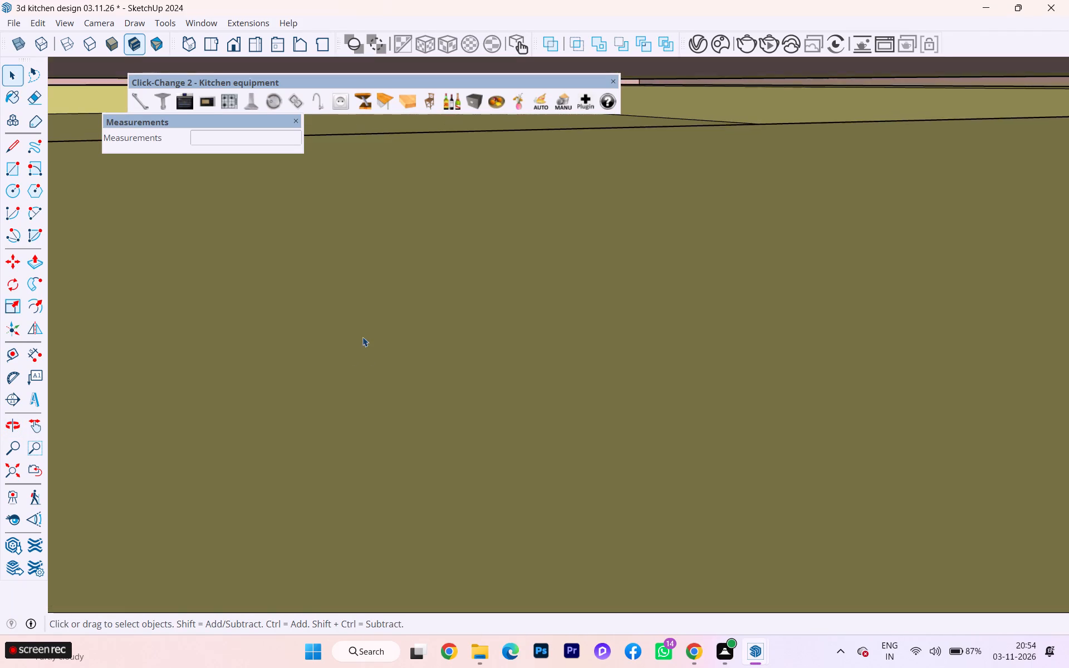
{"action": "scroll", "coordinate": [362, 337], "scroll_direction": "down", "scroll_amount": 2}
{"action": "scroll", "coordinate": [378, 309], "scroll_direction": "up", "scroll_amount": 2}
{"action": "scroll", "coordinate": [378, 308], "scroll_direction": "down", "scroll_amount": 6}
{"action": "left_click", "coordinate": [14, 472]}
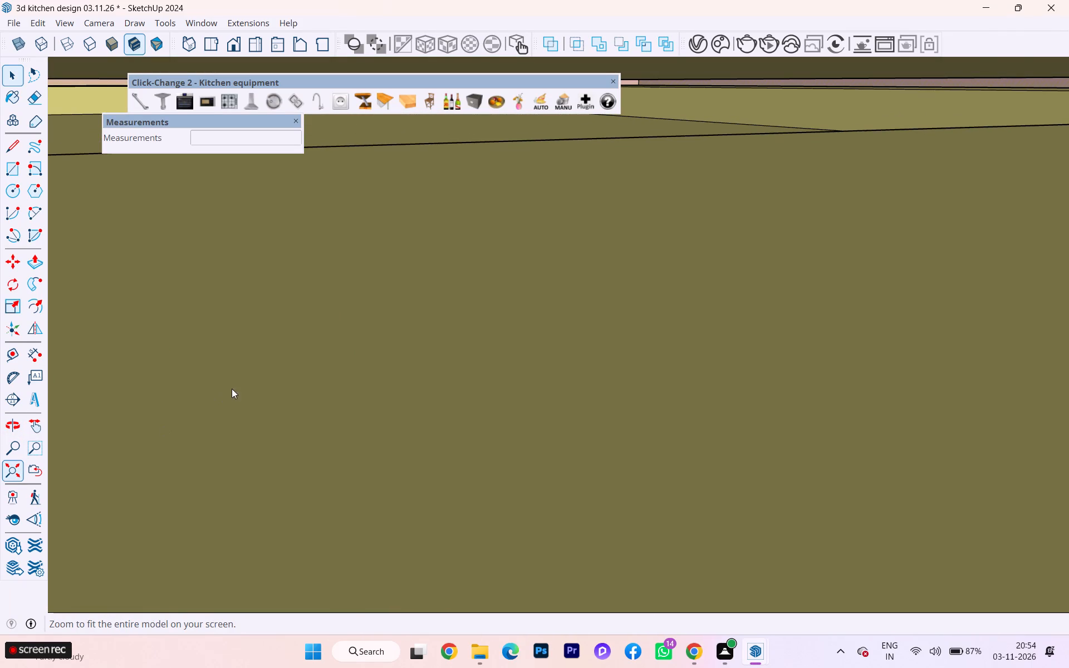
{"action": "scroll", "coordinate": [274, 387], "scroll_direction": "down", "scroll_amount": 1}
{"action": "scroll", "coordinate": [276, 387], "scroll_direction": "up", "scroll_amount": 2}
{"action": "scroll", "coordinate": [280, 387], "scroll_direction": "down", "scroll_amount": 2}
{"action": "left_click", "coordinate": [223, 402]}
{"action": "middle_click_drag", "start_coordinate": [429, 355], "coordinate": [375, 353]}
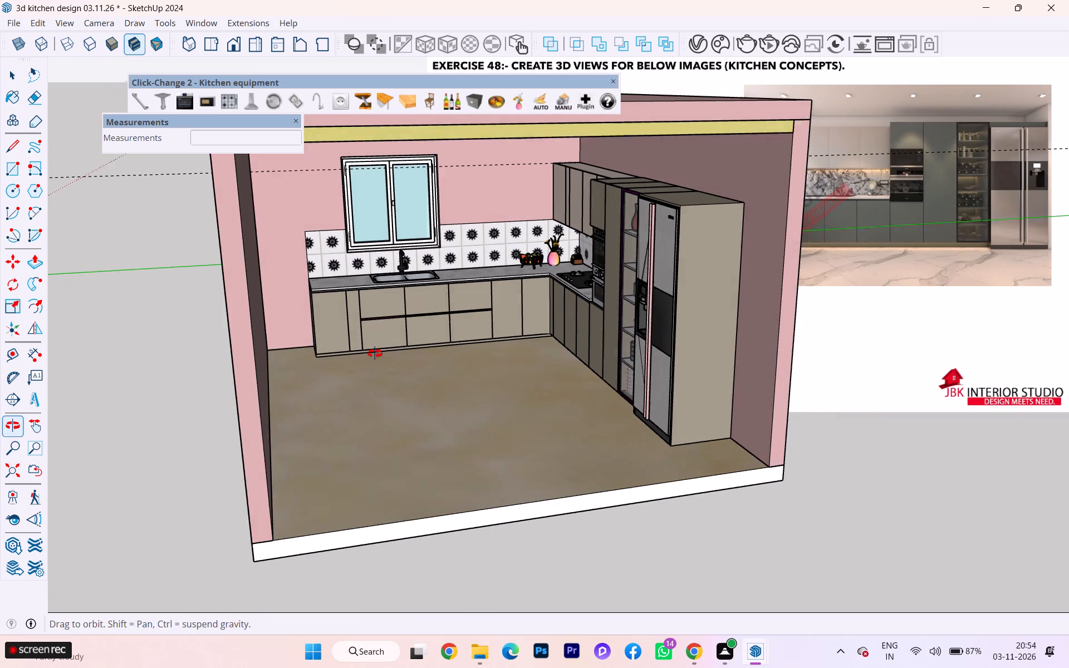
{"action": "middle_click_drag", "start_coordinate": [375, 353], "coordinate": [374, 353]}
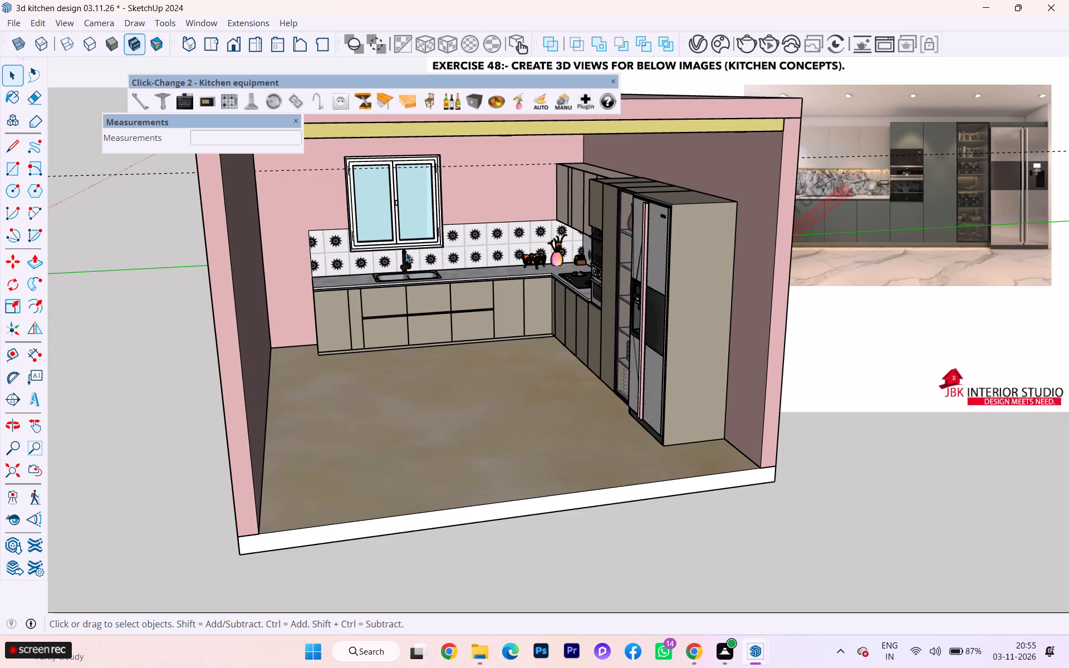
Examine the kitchen from a low frontal angle, covering the cabinets, window wall and false ceiling.
{"action": "scroll", "coordinate": [420, 235], "scroll_direction": "down", "scroll_amount": 1}
{"action": "scroll", "coordinate": [420, 235], "scroll_direction": "up", "scroll_amount": 4}
{"action": "scroll", "coordinate": [435, 248], "scroll_direction": "down", "scroll_amount": 3}
{"action": "middle_click_drag", "start_coordinate": [439, 253], "coordinate": [407, 189]}
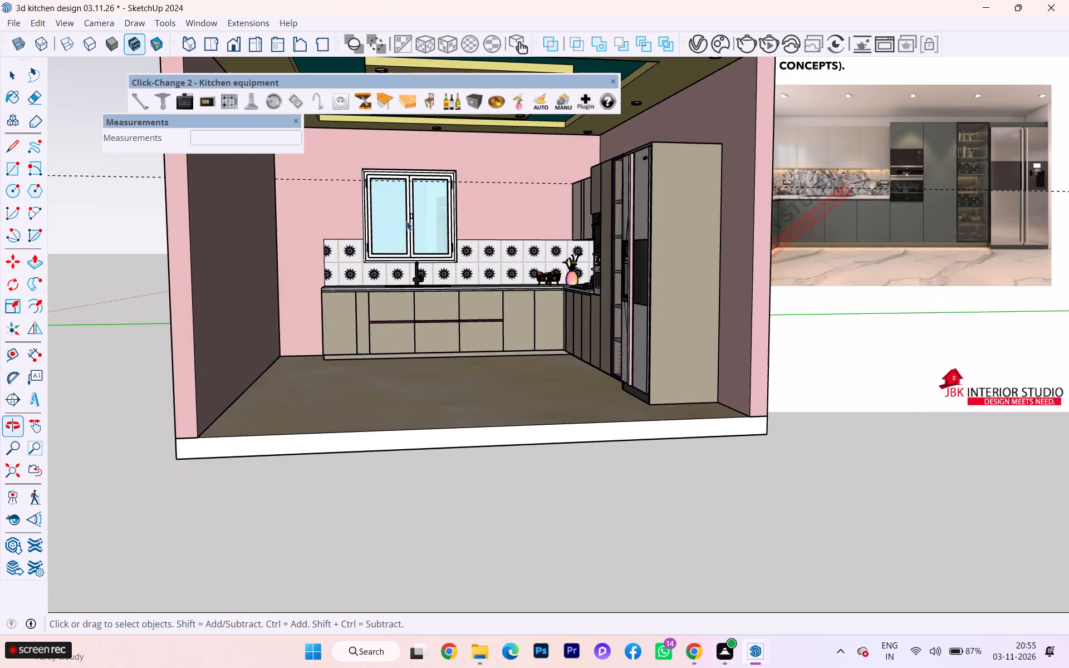
{"action": "scroll", "coordinate": [431, 309], "scroll_direction": "down", "scroll_amount": 3}
{"action": "scroll", "coordinate": [504, 378], "scroll_direction": "up", "scroll_amount": 1}
{"action": "scroll", "coordinate": [504, 378], "scroll_direction": "down", "scroll_amount": 1}
{"action": "scroll", "coordinate": [504, 378], "scroll_direction": "up", "scroll_amount": 5}
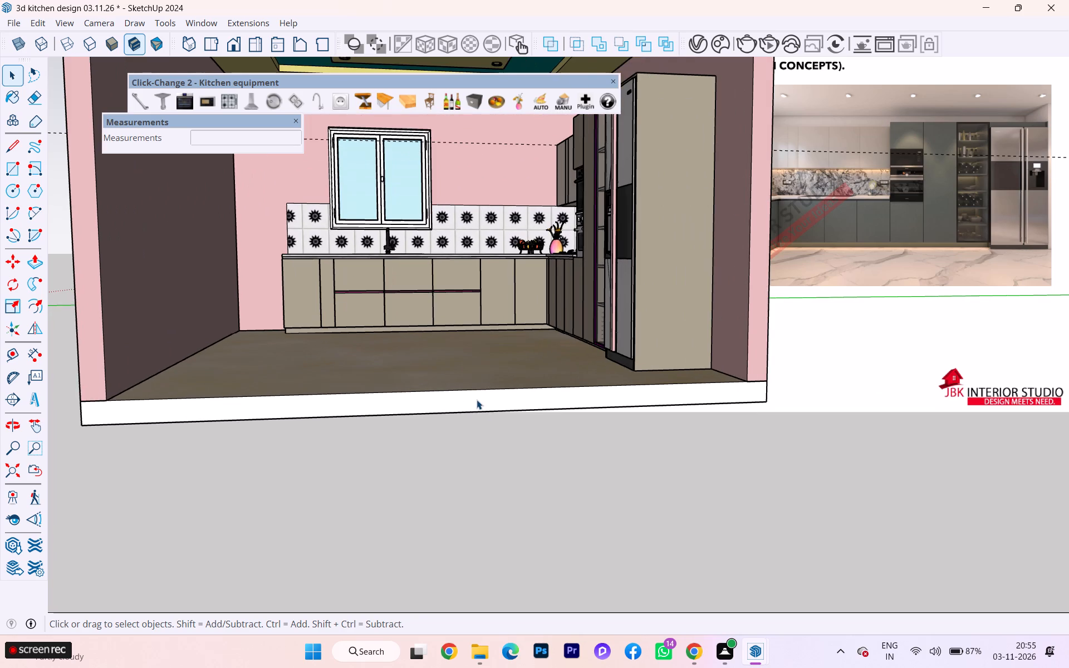
{"action": "scroll", "coordinate": [471, 402], "scroll_direction": "down", "scroll_amount": 2}
{"action": "middle_click_drag", "start_coordinate": [471, 402], "coordinate": [467, 416]}
{"action": "scroll", "coordinate": [488, 356], "scroll_direction": "up", "scroll_amount": 2}
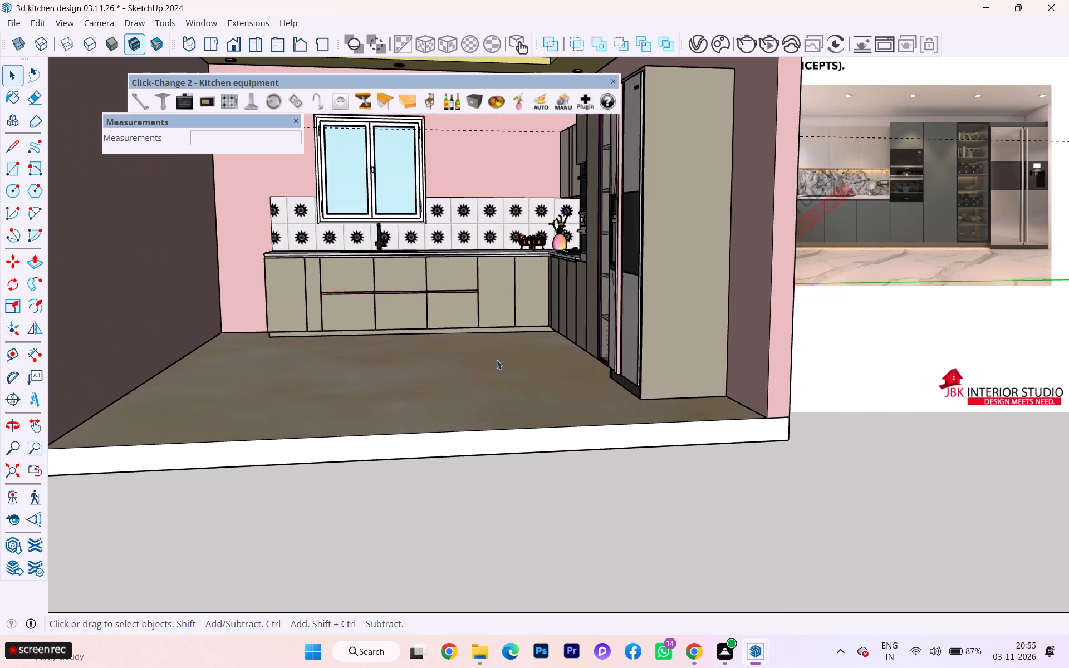
{"action": "scroll", "coordinate": [505, 377], "scroll_direction": "down", "scroll_amount": 1}
{"action": "scroll", "coordinate": [506, 379], "scroll_direction": "up", "scroll_amount": 2}
{"action": "scroll", "coordinate": [506, 380], "scroll_direction": "down", "scroll_amount": 1}
{"action": "scroll", "coordinate": [506, 381], "scroll_direction": "up", "scroll_amount": 1}
{"action": "scroll", "coordinate": [507, 383], "scroll_direction": "down", "scroll_amount": 5}
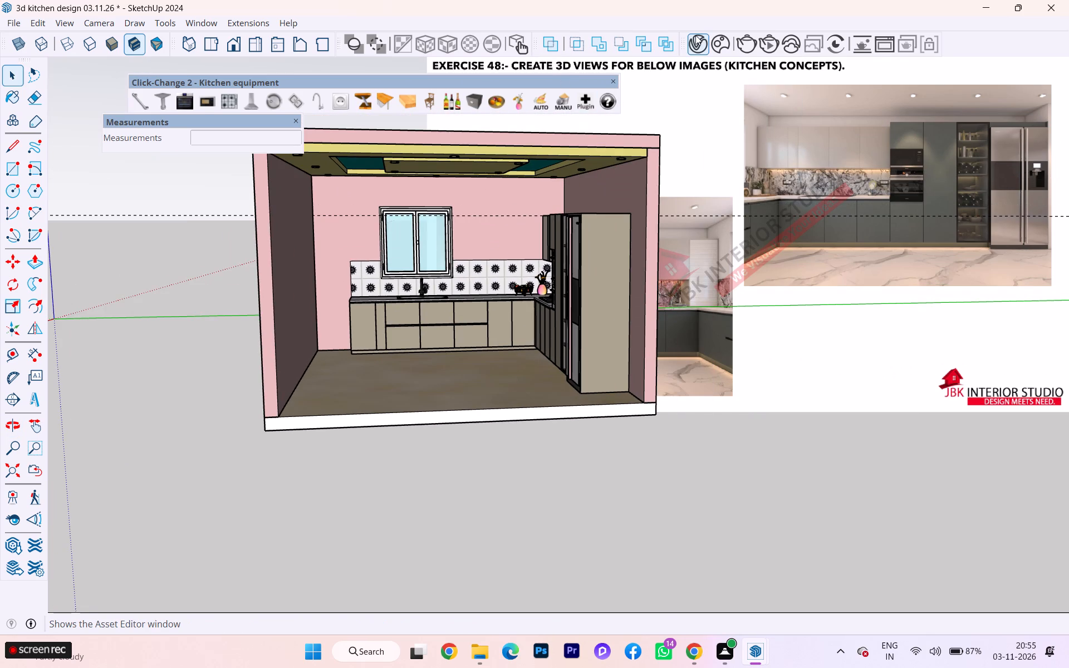
Open the render settings in the V-Ray Asset Editor.
{"action": "left_click", "coordinate": [695, 35]}
{"action": "left_click", "coordinate": [666, 122]}
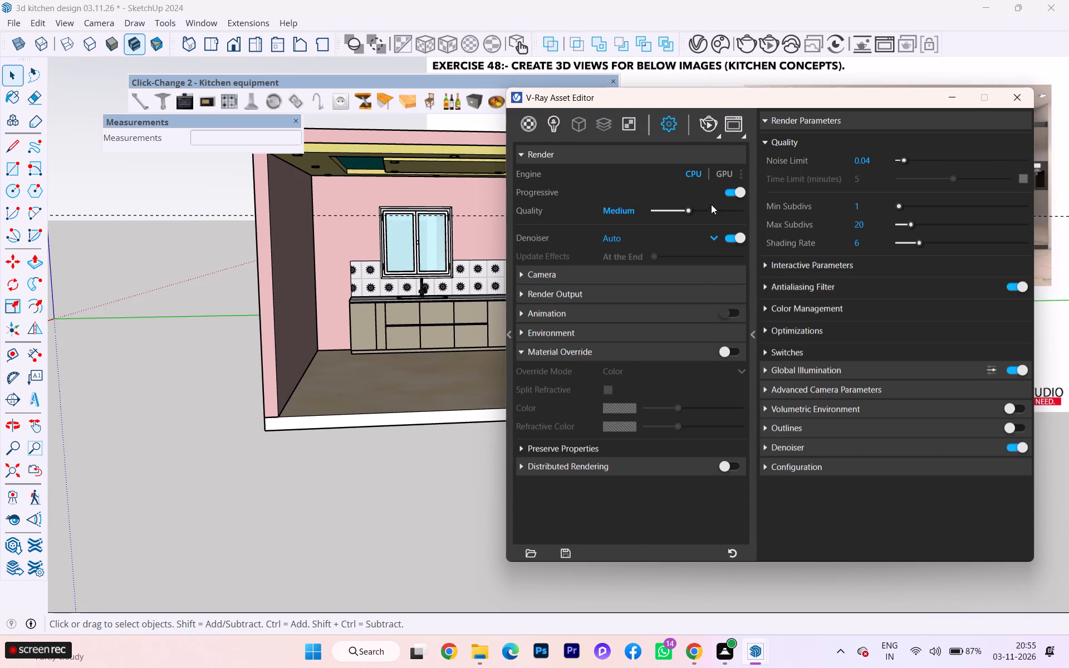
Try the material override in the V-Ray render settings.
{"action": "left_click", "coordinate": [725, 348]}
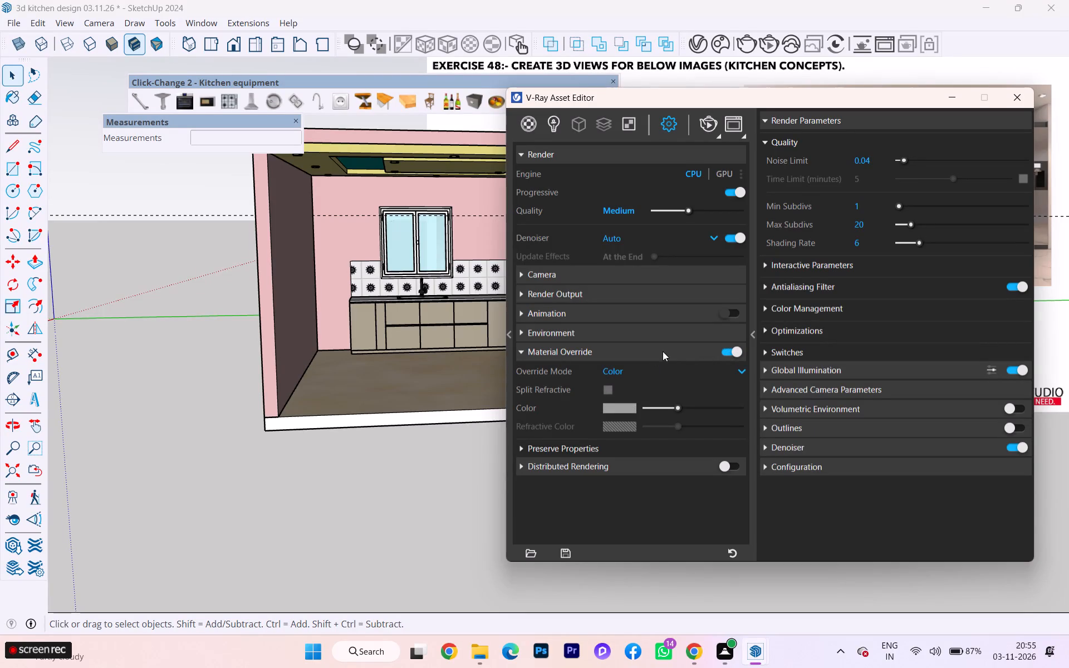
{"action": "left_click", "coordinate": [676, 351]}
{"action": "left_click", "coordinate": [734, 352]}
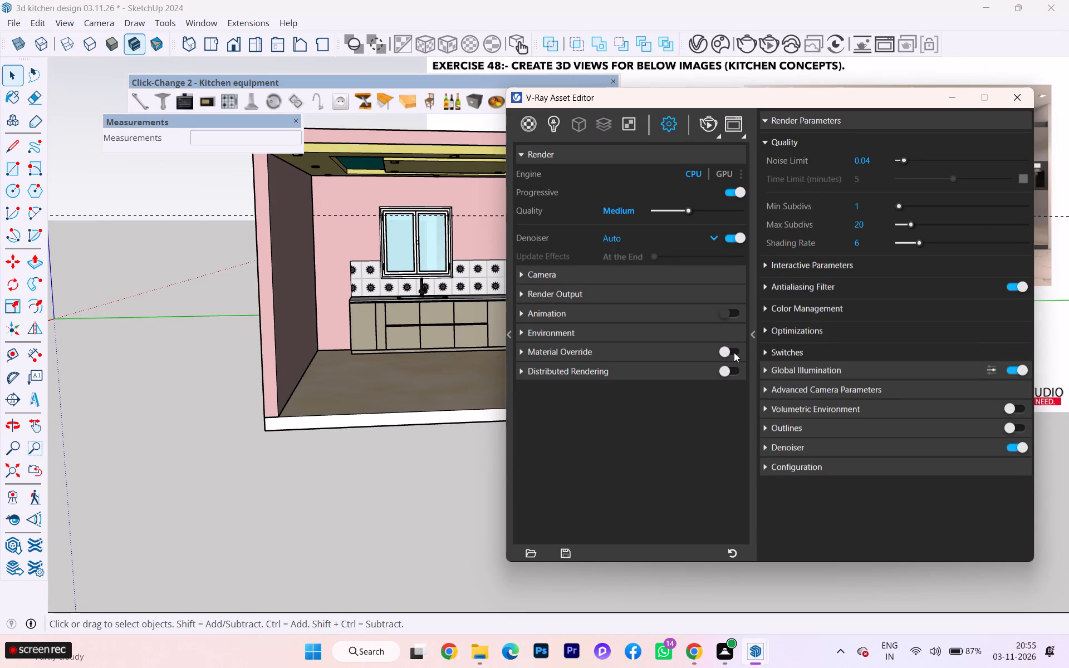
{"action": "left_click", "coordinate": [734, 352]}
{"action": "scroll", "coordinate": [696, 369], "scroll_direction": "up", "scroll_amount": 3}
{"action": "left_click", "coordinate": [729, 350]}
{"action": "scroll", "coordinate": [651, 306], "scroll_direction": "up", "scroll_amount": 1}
Enable the safe frame in the render output settings and set the aspect ratio to 4:3 - Picture.
{"action": "left_click", "coordinate": [560, 310]}
{"action": "left_click", "coordinate": [583, 299]}
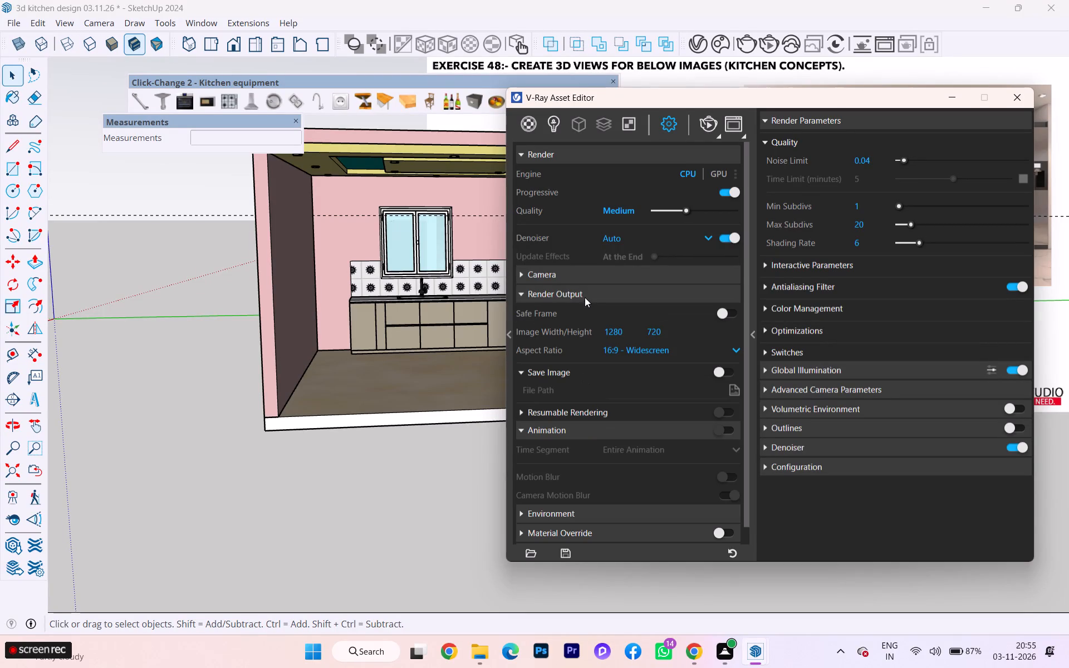
{"action": "left_click", "coordinate": [733, 309]}
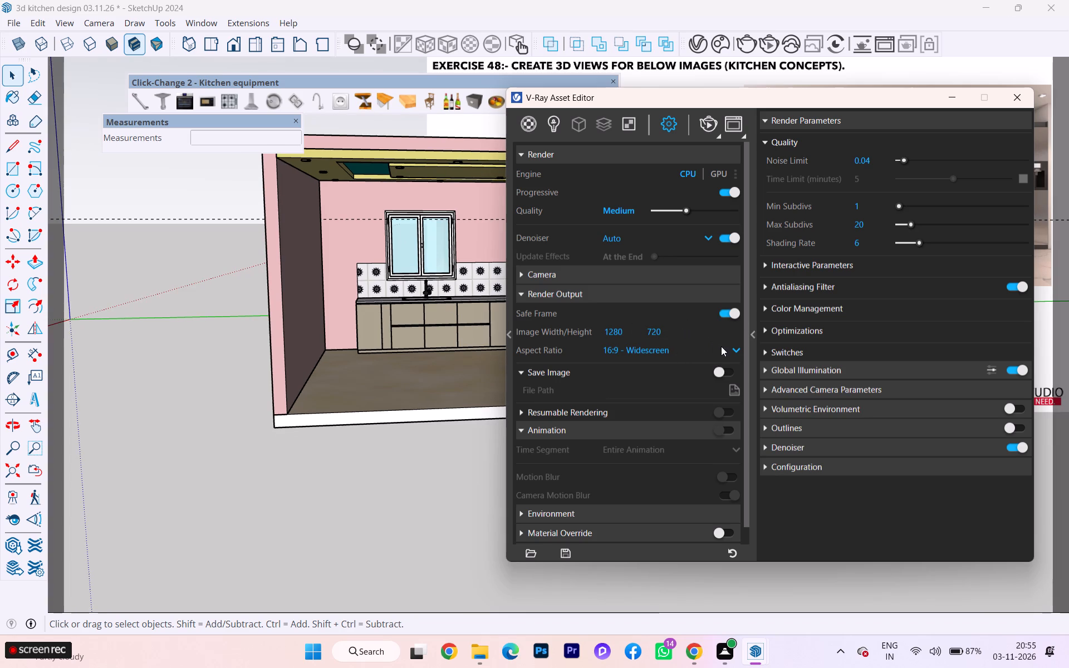
{"action": "left_click", "coordinate": [736, 348]}
{"action": "left_click", "coordinate": [641, 399]}
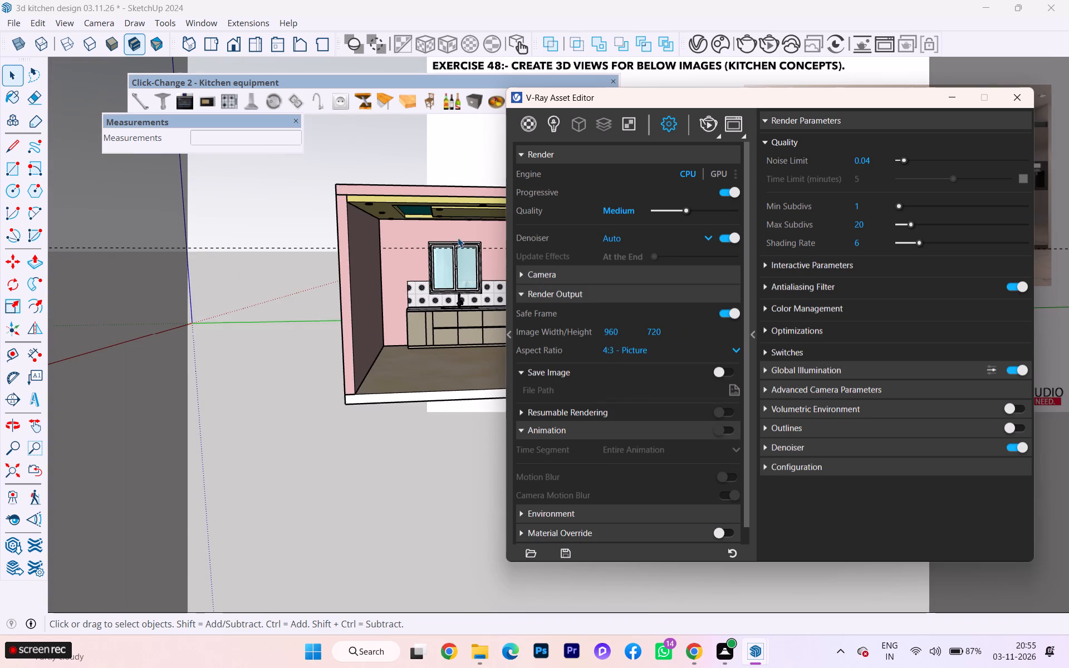
Frame the kitchen's open front roughly within the 4:3 safe frame, showing the floor and false ceiling.
{"action": "scroll", "coordinate": [448, 235], "scroll_direction": "up", "scroll_amount": 6}
{"action": "scroll", "coordinate": [465, 235], "scroll_direction": "down", "scroll_amount": 1}
{"action": "scroll", "coordinate": [465, 235], "scroll_direction": "up", "scroll_amount": 1}
{"action": "middle_click_drag", "start_coordinate": [450, 254], "coordinate": [462, 214]}
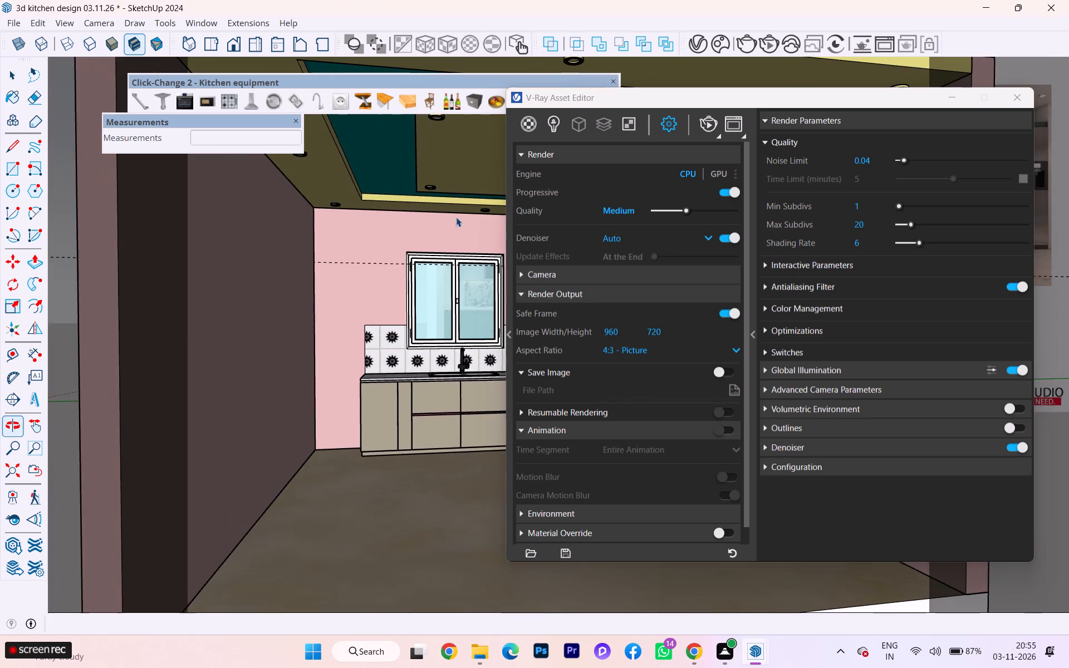
{"action": "scroll", "coordinate": [433, 294], "scroll_direction": "down", "scroll_amount": 3}
{"action": "scroll", "coordinate": [426, 230], "scroll_direction": "down", "scroll_amount": 1}
{"action": "middle_click_drag", "start_coordinate": [390, 240], "coordinate": [364, 241]}
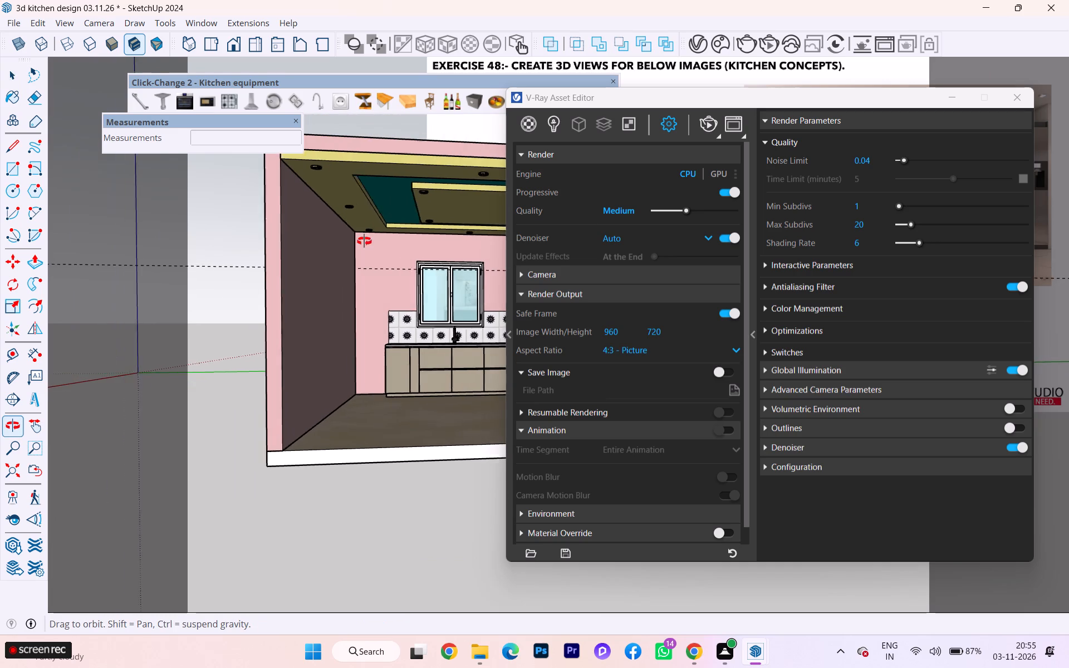
{"action": "middle_click_drag", "start_coordinate": [364, 241], "coordinate": [348, 243]}
{"action": "scroll", "coordinate": [391, 203], "scroll_direction": "up", "scroll_amount": 3}
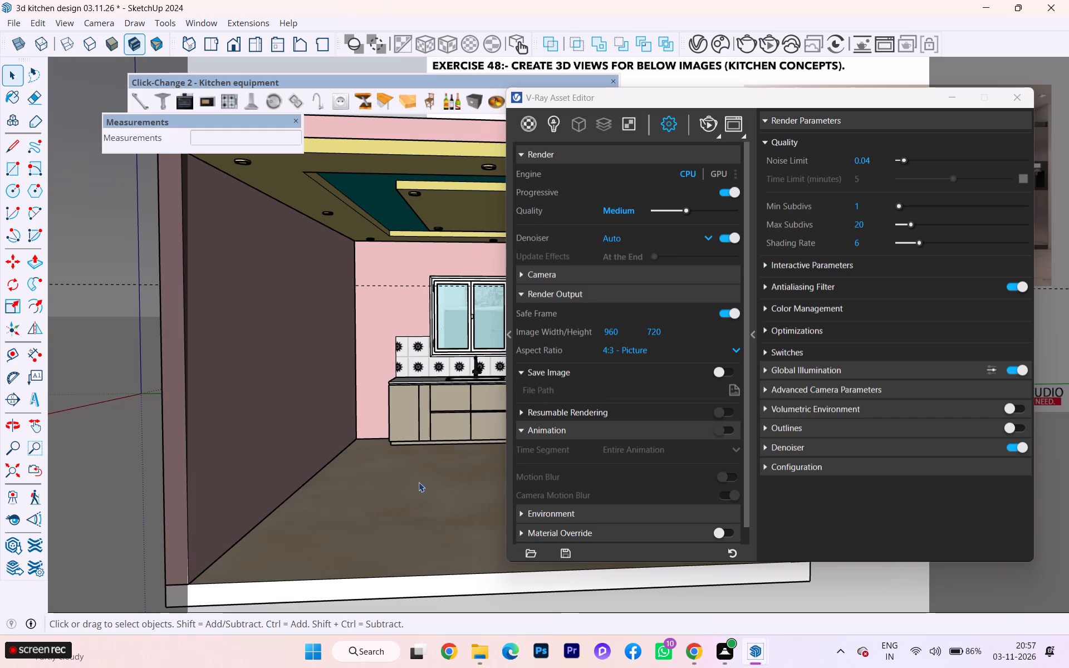
Move the V-Ray Asset Editor off the kitchen and frame the room's interior closer within the 4:3 safe frame.
{"action": "left_click", "coordinate": [324, 336]}
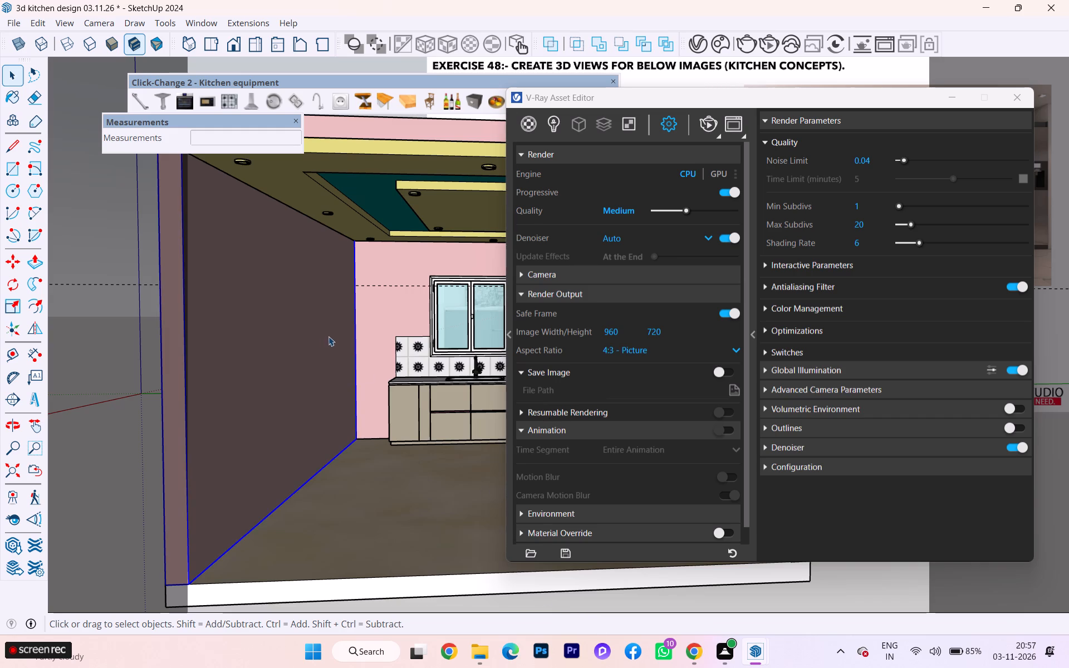
{"action": "left_click_drag", "start_coordinate": [768, 92], "coordinate": [1068, 72]}
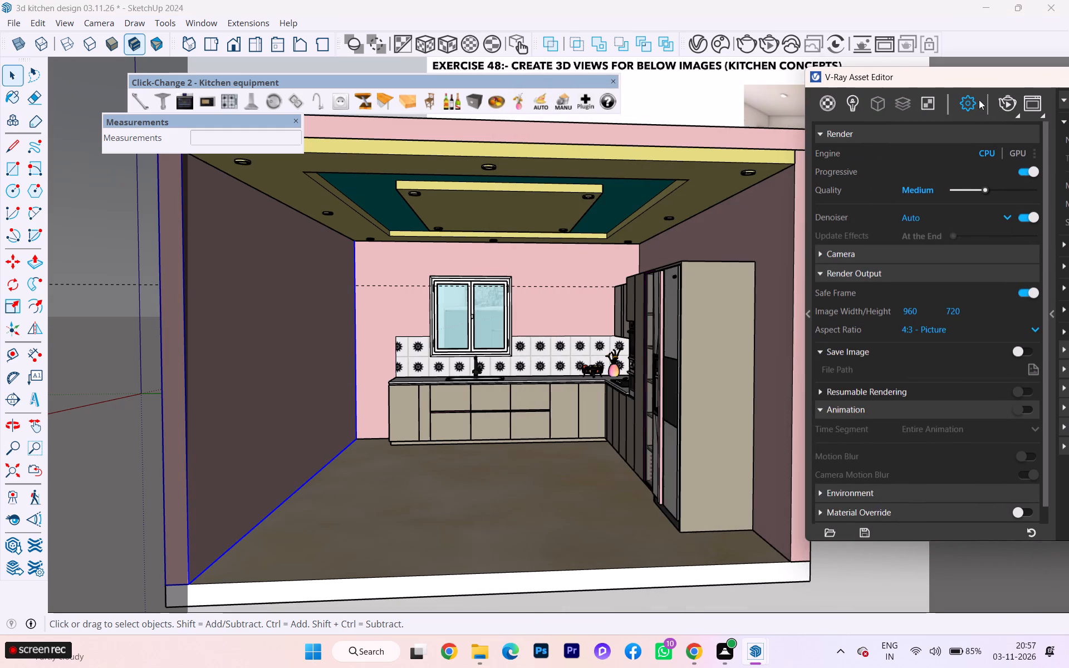
{"action": "scroll", "coordinate": [574, 264], "scroll_direction": "down", "scroll_amount": 1}
{"action": "middle_click_drag", "start_coordinate": [552, 265], "coordinate": [547, 251]}
{"action": "scroll", "coordinate": [591, 436], "scroll_direction": "down", "scroll_amount": 3}
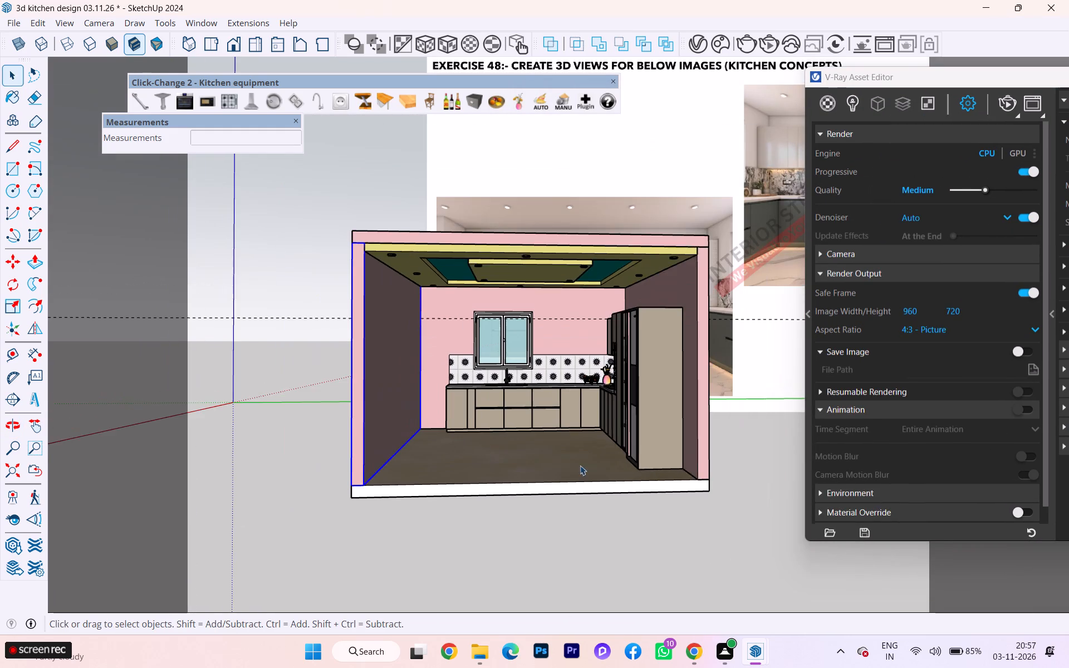
{"action": "scroll", "coordinate": [578, 475], "scroll_direction": "down", "scroll_amount": 1}
{"action": "scroll", "coordinate": [456, 255], "scroll_direction": "up", "scroll_amount": 3}
{"action": "scroll", "coordinate": [456, 255], "scroll_direction": "down", "scroll_amount": 1}
{"action": "scroll", "coordinate": [456, 255], "scroll_direction": "up", "scroll_amount": 2}
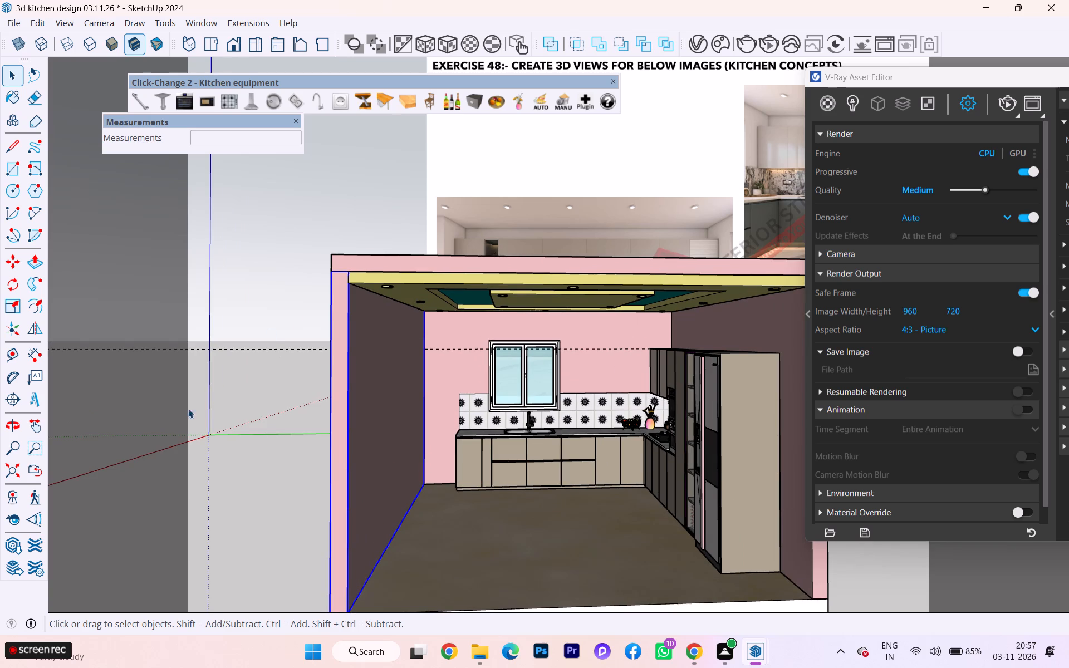
{"action": "left_click", "coordinate": [34, 421]}
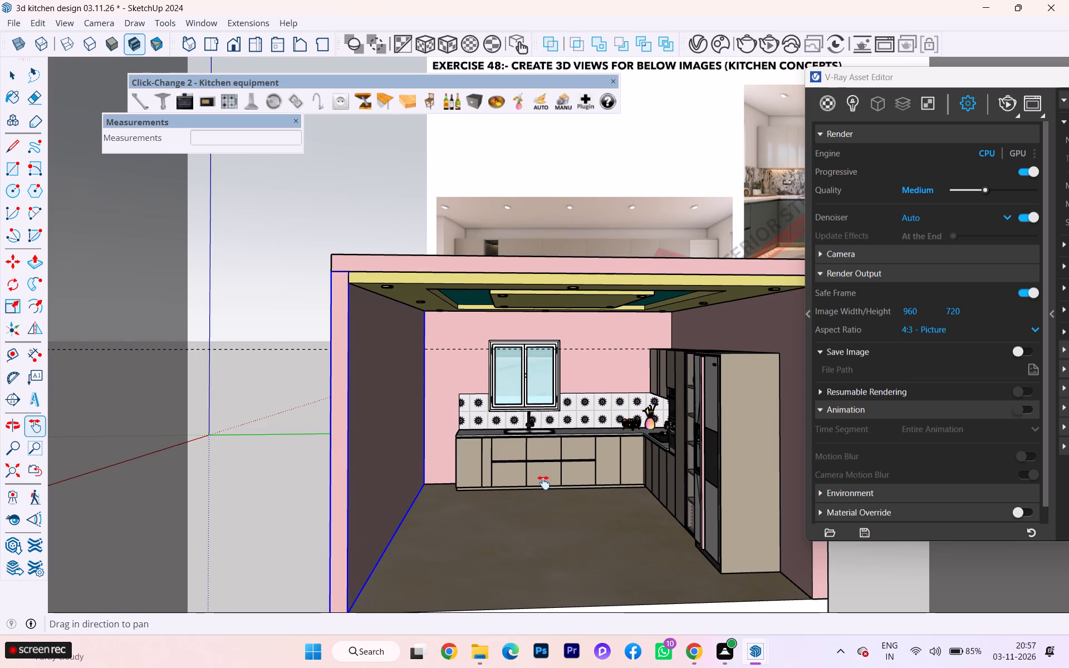
{"action": "scroll", "coordinate": [562, 483], "scroll_direction": "up", "scroll_amount": 2}
{"action": "scroll", "coordinate": [317, 397], "scroll_direction": "down", "scroll_amount": 1}
{"action": "scroll", "coordinate": [235, 362], "scroll_direction": "down", "scroll_amount": 1}
{"action": "scroll", "coordinate": [212, 271], "scroll_direction": "down", "scroll_amount": 3}
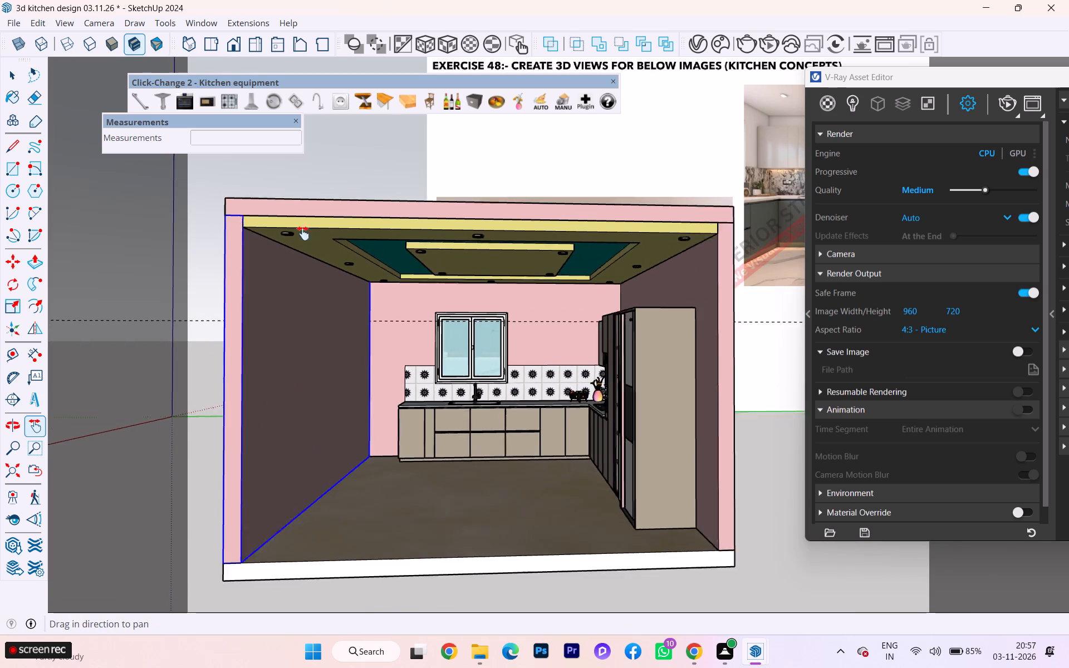
{"action": "scroll", "coordinate": [450, 146], "scroll_direction": "down", "scroll_amount": 2}
{"action": "scroll", "coordinate": [440, 261], "scroll_direction": "up", "scroll_amount": 4}
{"action": "scroll", "coordinate": [636, 273], "scroll_direction": "down", "scroll_amount": 1}
{"action": "scroll", "coordinate": [723, 276], "scroll_direction": "down", "scroll_amount": 1}
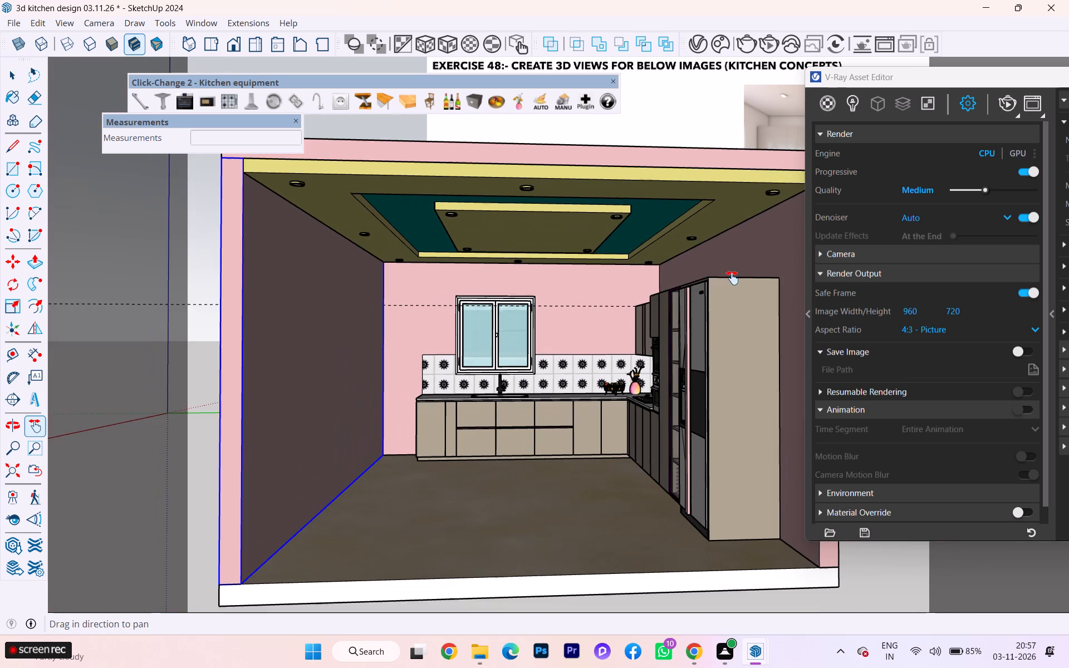
{"action": "scroll", "coordinate": [450, 276], "scroll_direction": "up", "scroll_amount": 2}
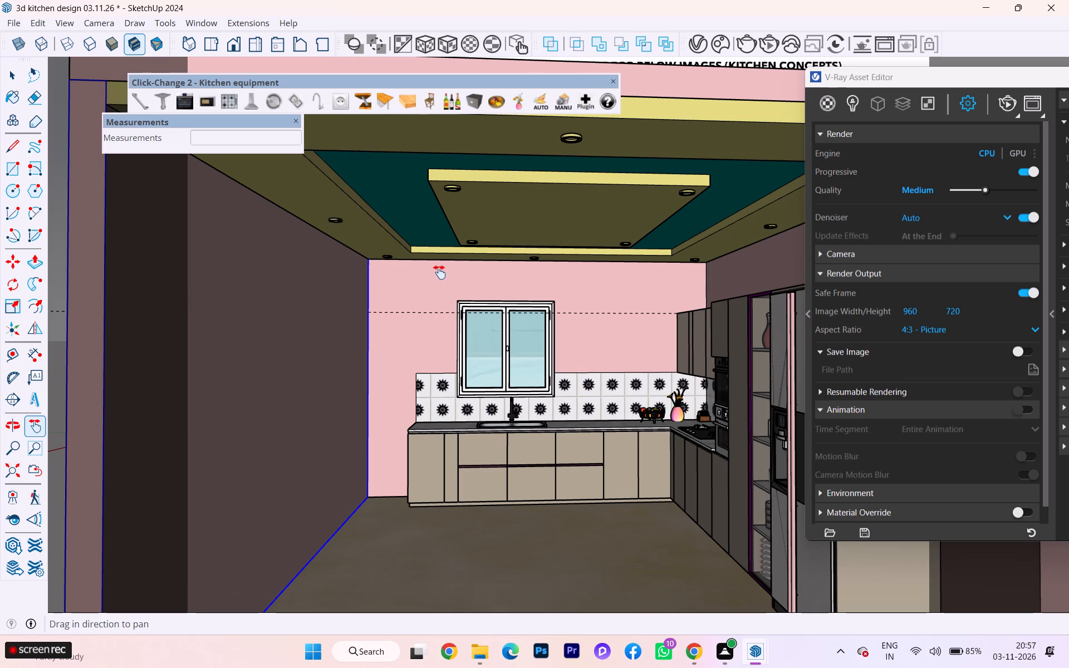
{"action": "scroll", "coordinate": [437, 273], "scroll_direction": "up", "scroll_amount": 2}
{"action": "scroll", "coordinate": [299, 279], "scroll_direction": "down", "scroll_amount": 1}
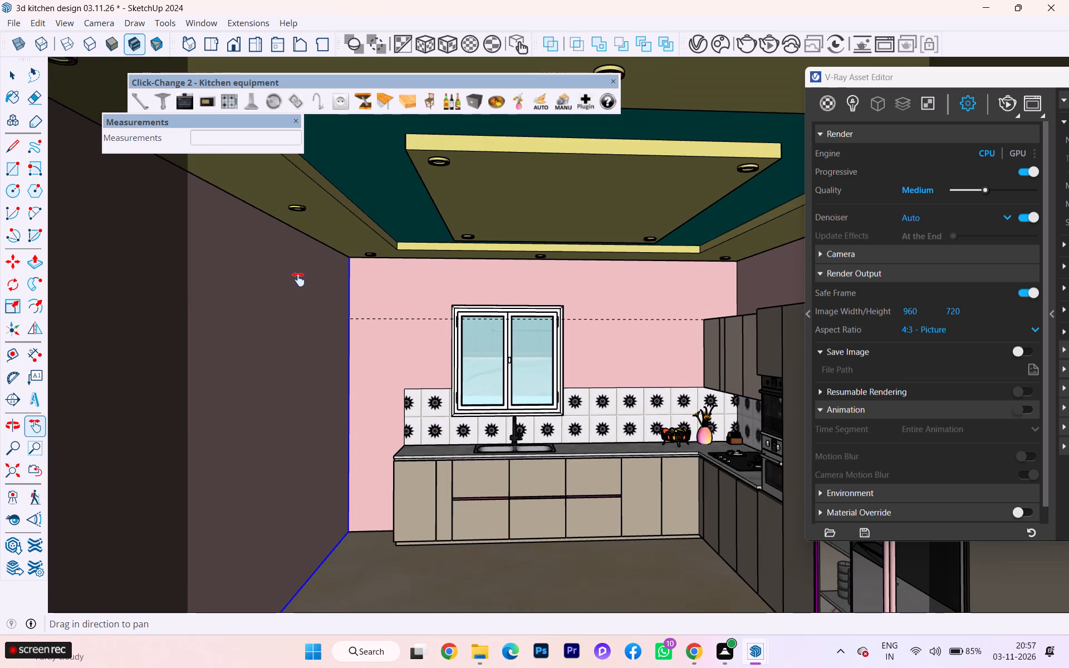
{"action": "scroll", "coordinate": [298, 279], "scroll_direction": "down", "scroll_amount": 1}
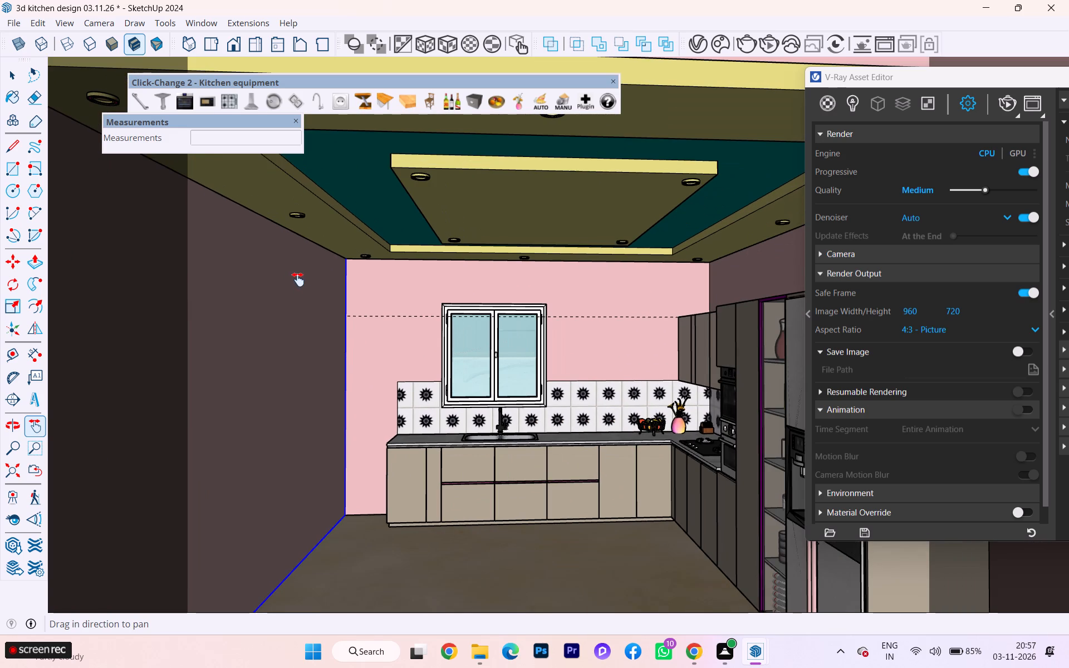
Move the V-Ray Asset Editor further aside and adjust the camera tilt to balance the false ceiling and floor in the safe frame.
{"action": "left_click_drag", "start_coordinate": [897, 72], "coordinate": [1068, 181]}
{"action": "scroll", "coordinate": [713, 201], "scroll_direction": "down", "scroll_amount": 1}
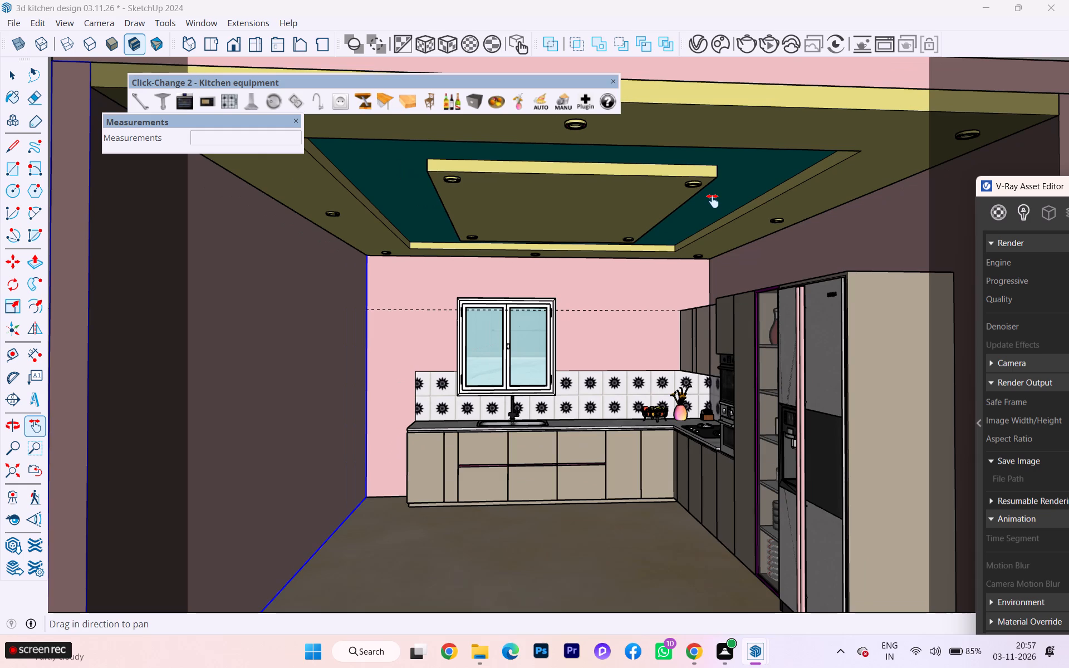
{"action": "scroll", "coordinate": [713, 201], "scroll_direction": "down", "scroll_amount": 1}
{"action": "scroll", "coordinate": [437, 228], "scroll_direction": "down", "scroll_amount": 1}
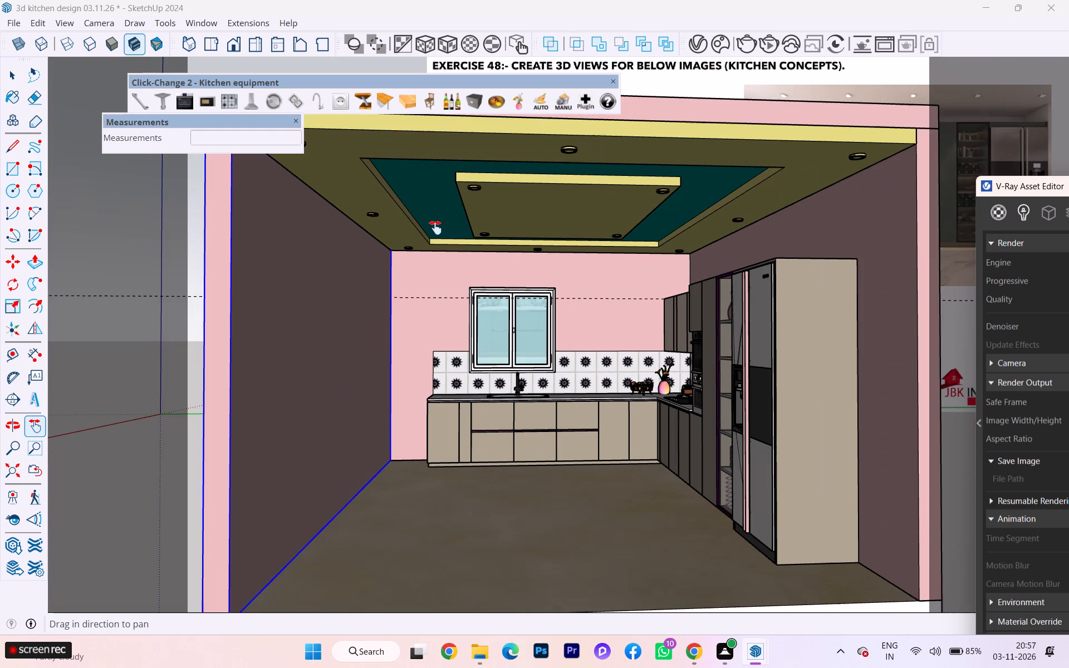
{"action": "scroll", "coordinate": [535, 213], "scroll_direction": "up", "scroll_amount": 1}
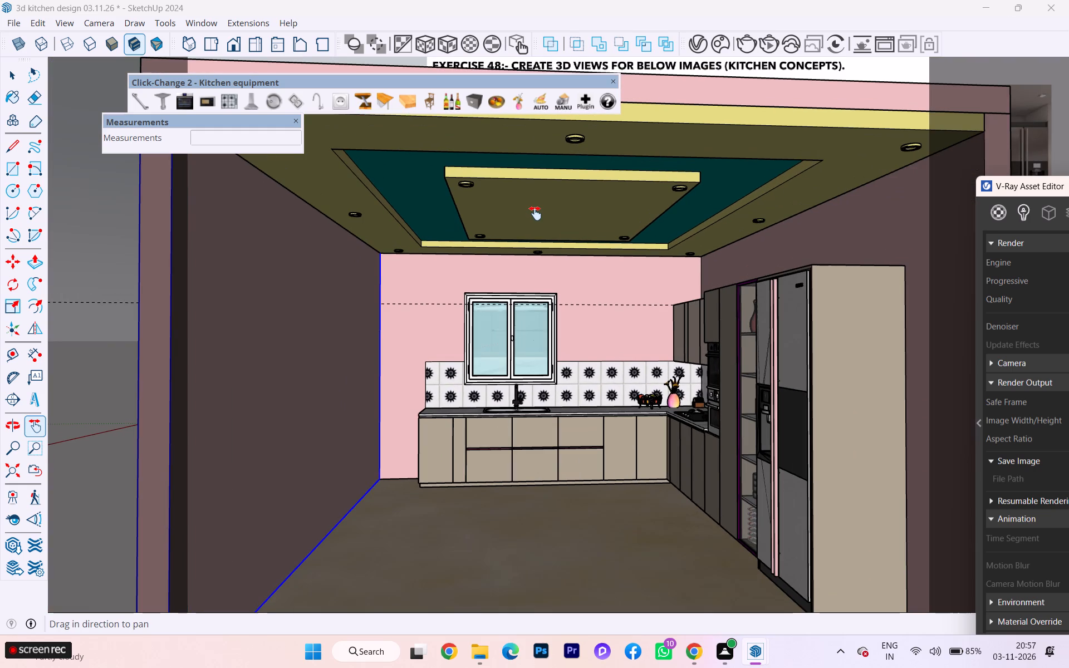
{"action": "scroll", "coordinate": [535, 213], "scroll_direction": "up", "scroll_amount": 1}
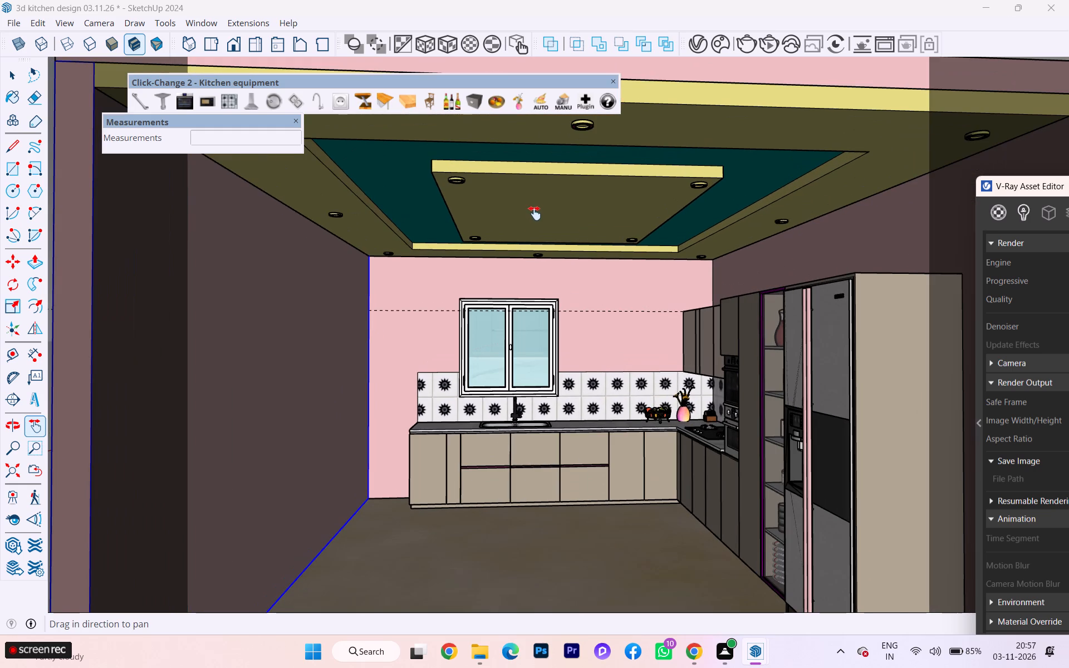
{"action": "middle_click_drag", "start_coordinate": [534, 213], "coordinate": [519, 189]}
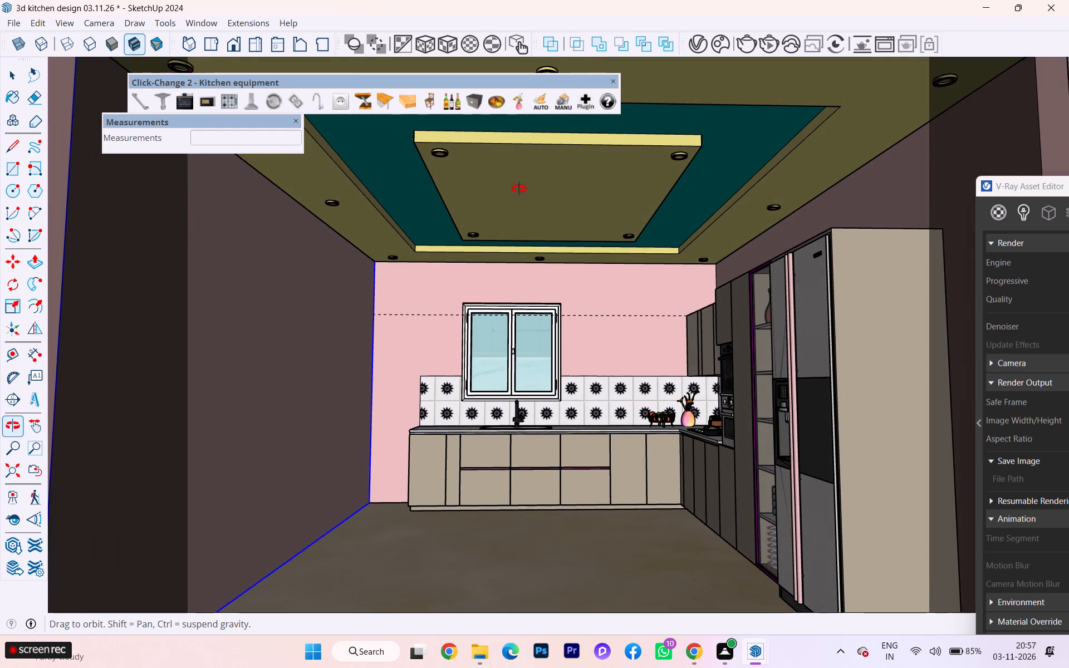
{"action": "middle_click_drag", "start_coordinate": [519, 189], "coordinate": [519, 198]}
{"action": "scroll", "coordinate": [484, 205], "scroll_direction": "down", "scroll_amount": 1}
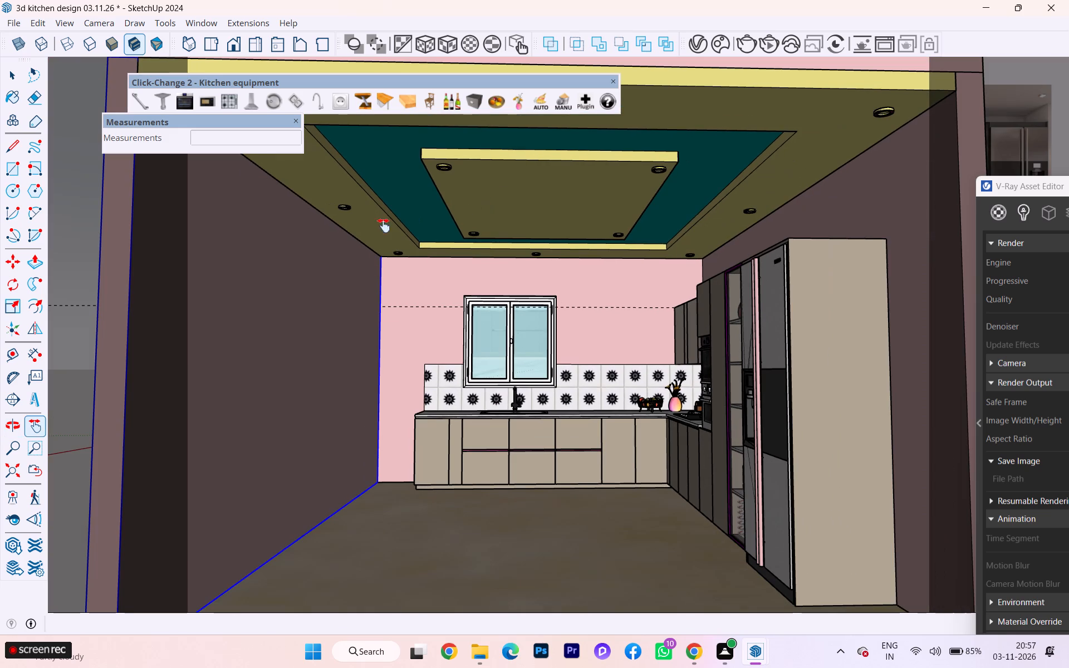
{"action": "scroll", "coordinate": [370, 230], "scroll_direction": "down", "scroll_amount": 1}
{"action": "scroll", "coordinate": [383, 228], "scroll_direction": "up", "scroll_amount": 1}
{"action": "middle_click_drag", "start_coordinate": [389, 233], "coordinate": [390, 251]}
{"action": "scroll", "coordinate": [396, 235], "scroll_direction": "up", "scroll_amount": 2}
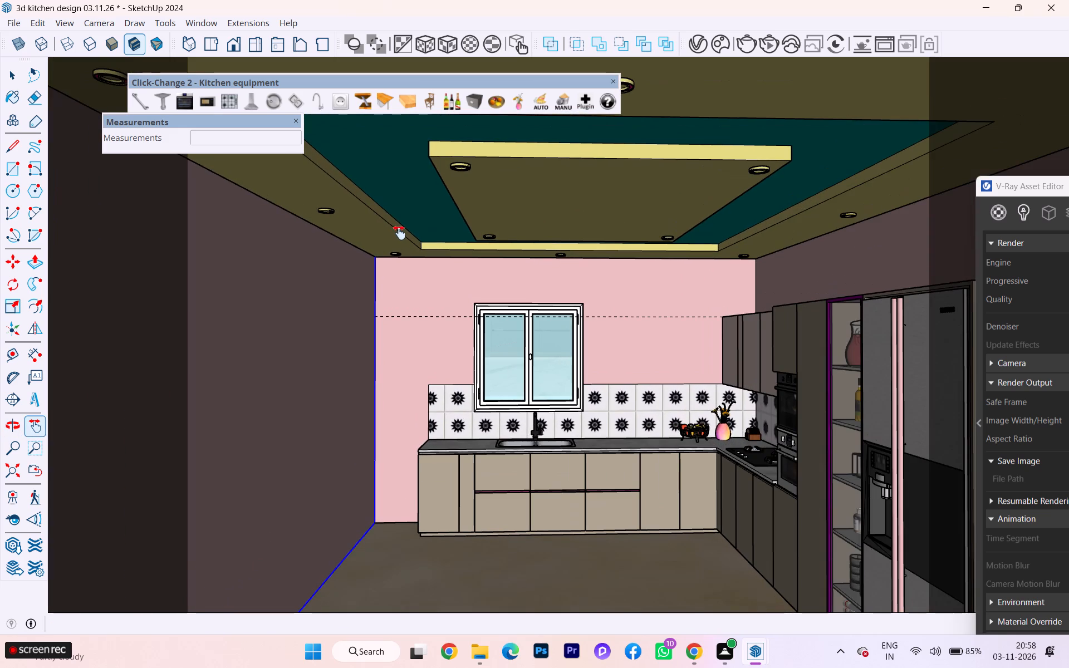
{"action": "middle_click_drag", "start_coordinate": [400, 226], "coordinate": [398, 183]}
{"action": "scroll", "coordinate": [314, 210], "scroll_direction": "down", "scroll_amount": 1}
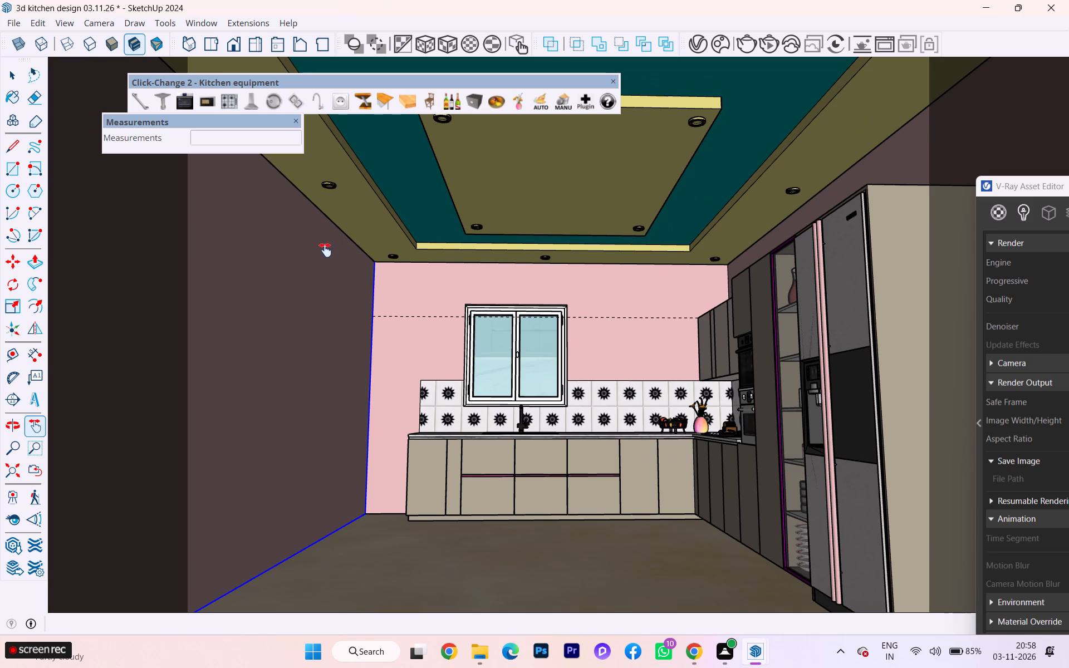
{"action": "middle_click_drag", "start_coordinate": [317, 277], "coordinate": [317, 315]}
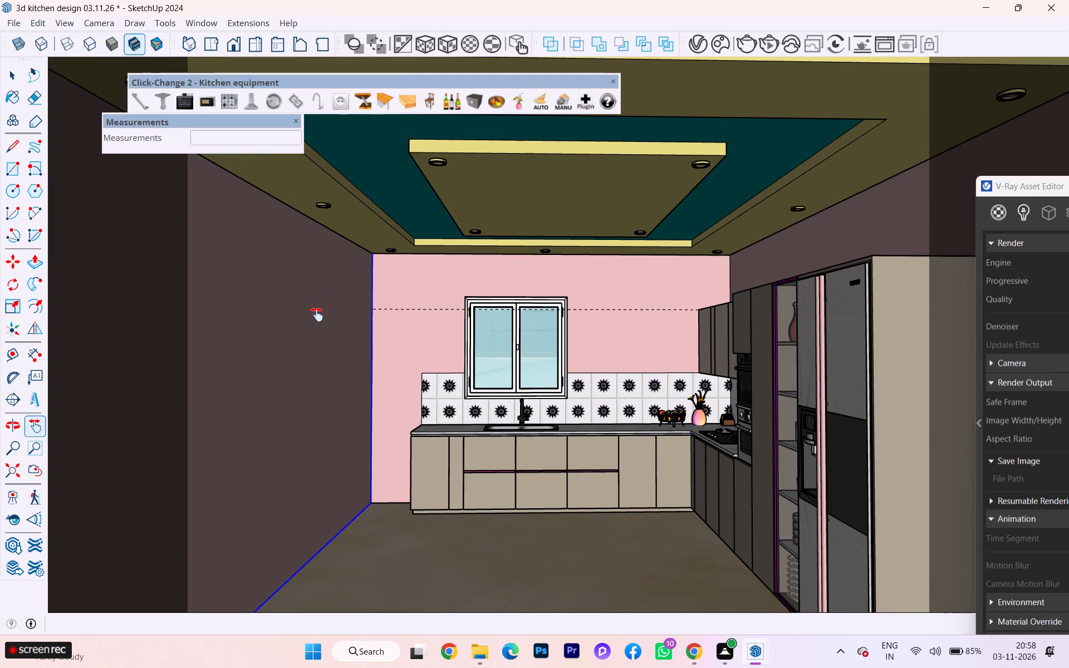
Turn the interior view slightly to frame the window wall, base cabinets, refrigerator and tall units together within the safe frame.
{"action": "scroll", "coordinate": [537, 219], "scroll_direction": "down", "scroll_amount": 1}
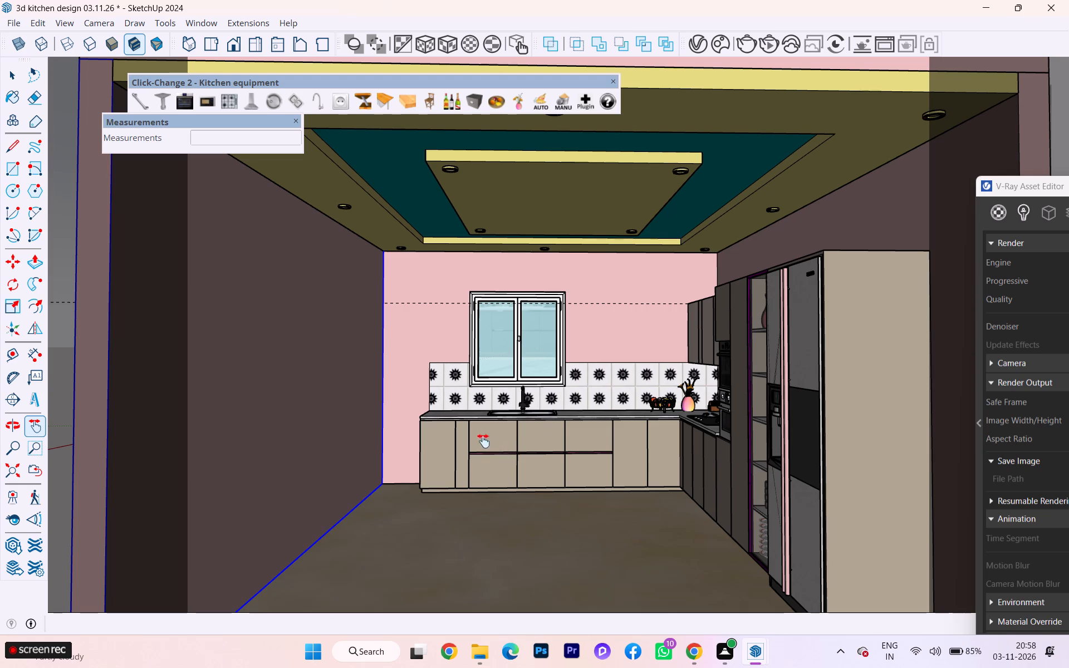
{"action": "scroll", "coordinate": [650, 86], "scroll_direction": "down", "scroll_amount": 1}
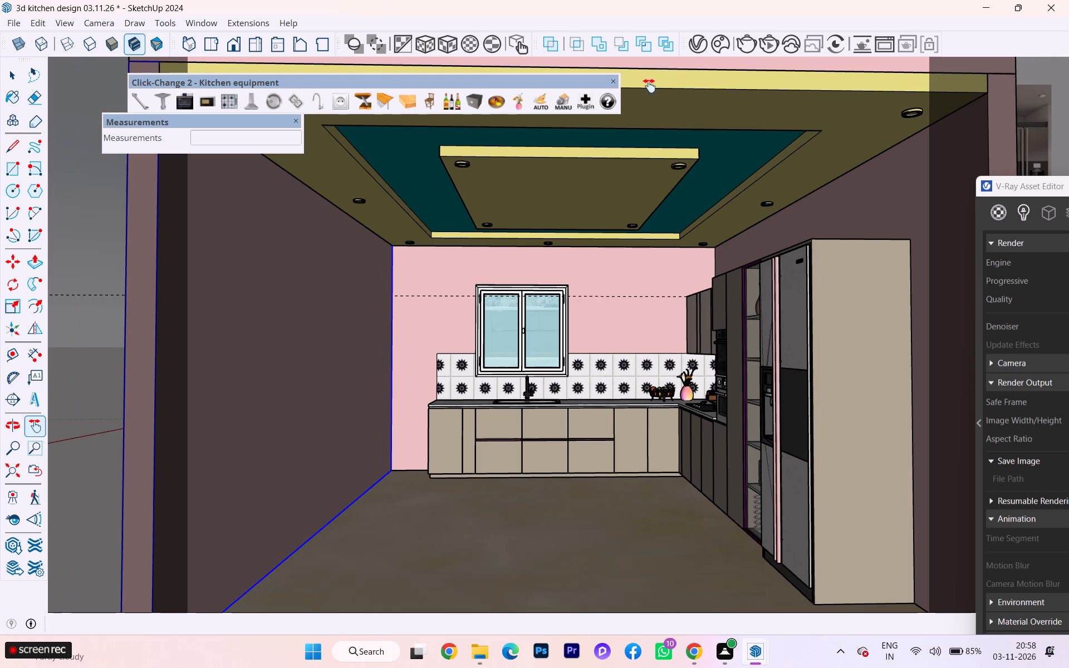
{"action": "scroll", "coordinate": [580, 274], "scroll_direction": "up", "scroll_amount": 1}
{"action": "middle_click_drag", "start_coordinate": [576, 301], "coordinate": [575, 284]}
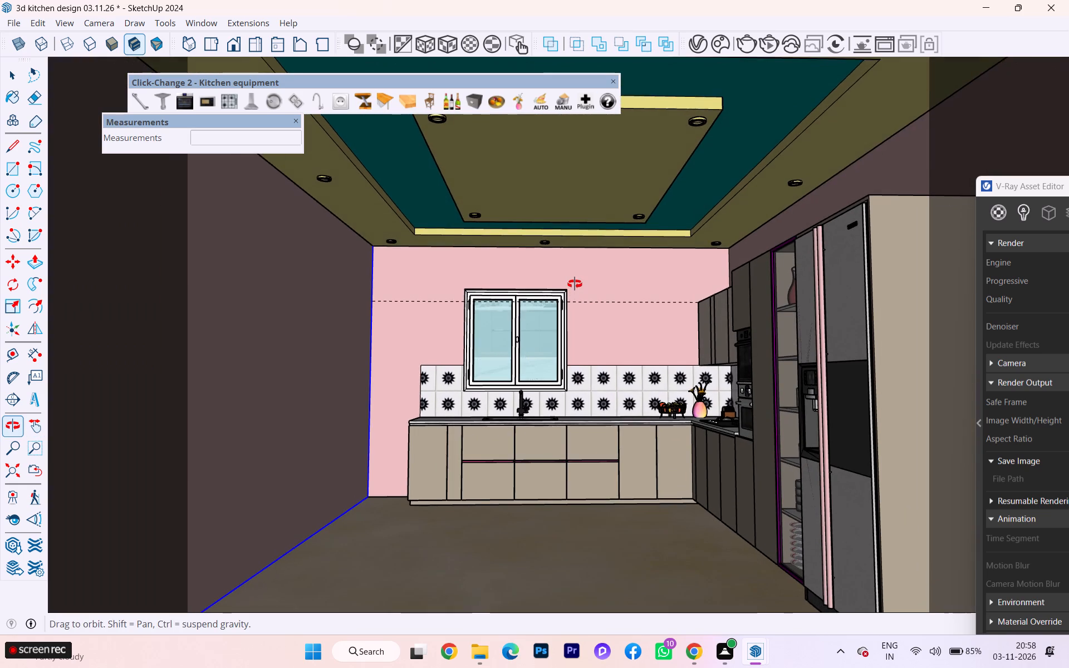
{"action": "middle_click_drag", "start_coordinate": [575, 284], "coordinate": [576, 276]}
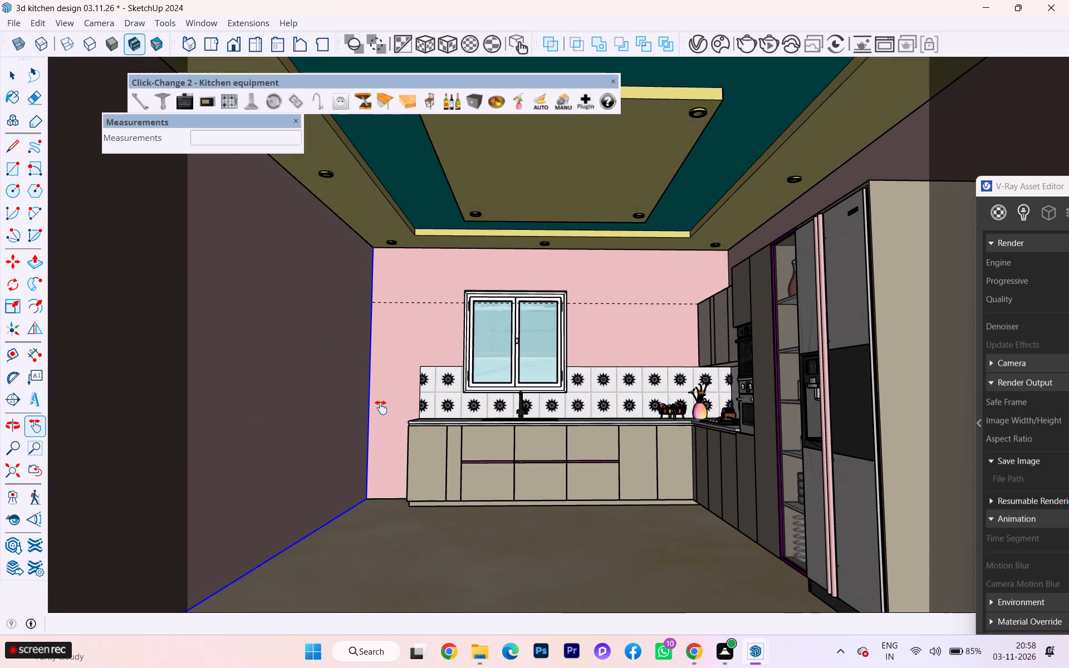
{"action": "middle_click_drag", "start_coordinate": [405, 397], "coordinate": [416, 396]}
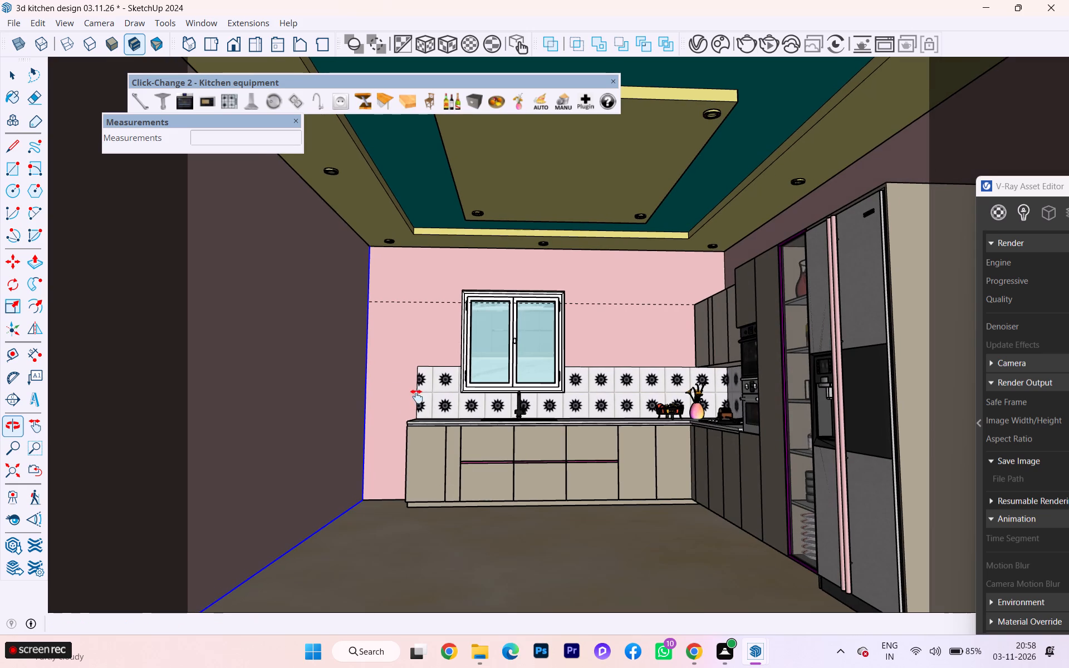
{"action": "scroll", "coordinate": [444, 502], "scroll_direction": "up", "scroll_amount": 1}
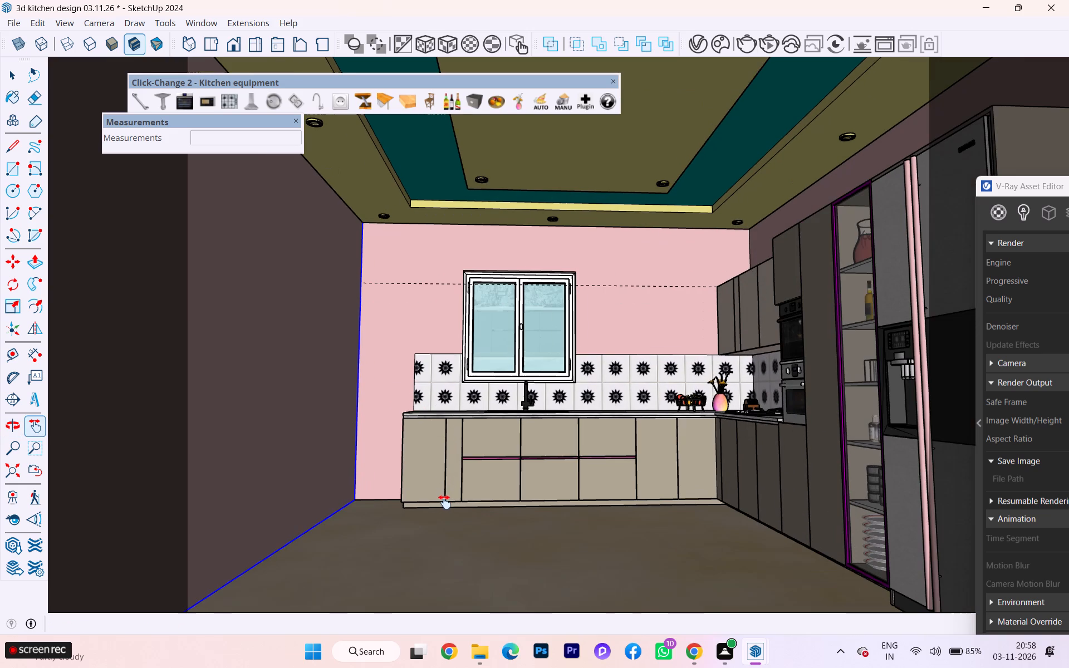
{"action": "scroll", "coordinate": [431, 494], "scroll_direction": "down", "scroll_amount": 1}
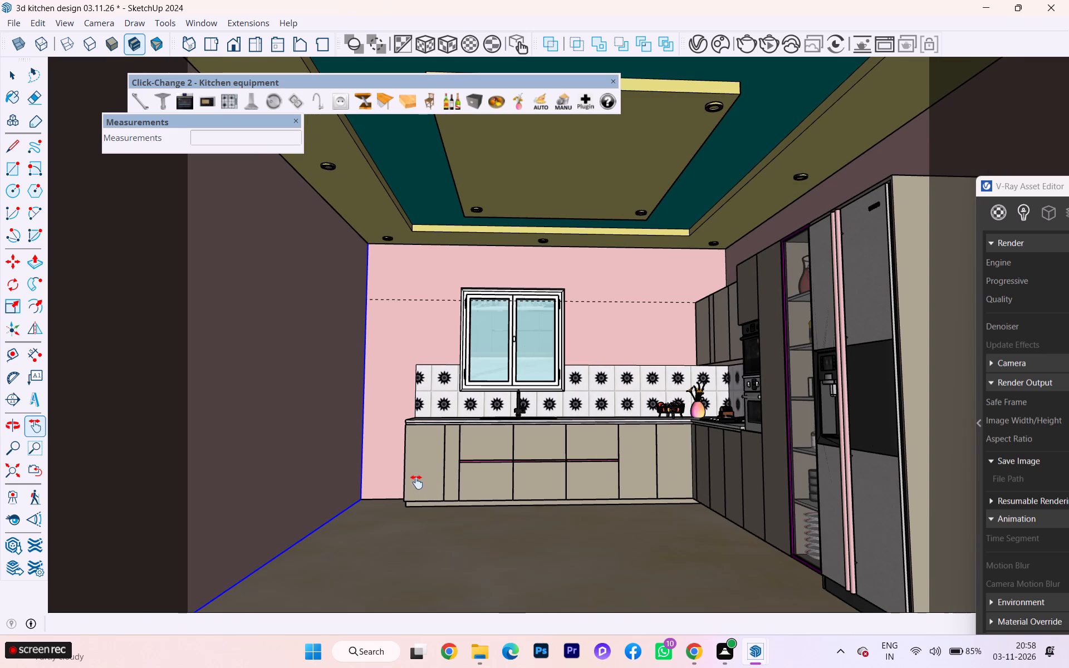
{"action": "scroll", "coordinate": [598, 469], "scroll_direction": "down", "scroll_amount": 1}
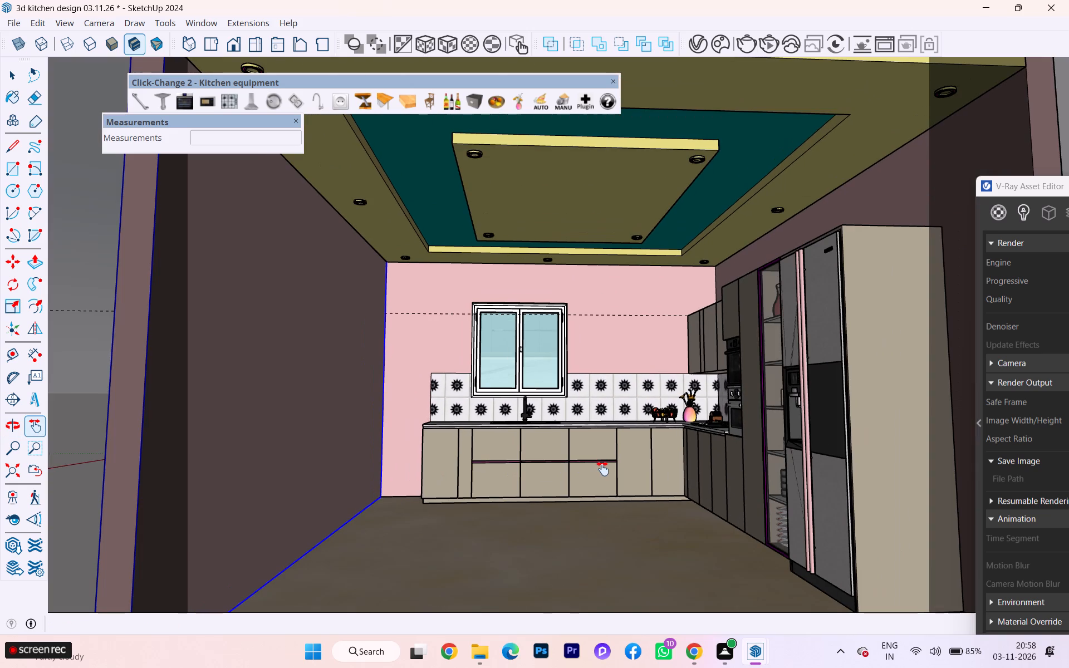
{"action": "scroll", "coordinate": [616, 469], "scroll_direction": "down", "scroll_amount": 1}
{"action": "scroll", "coordinate": [684, 465], "scroll_direction": "down", "scroll_amount": 1}
{"action": "middle_click_drag", "start_coordinate": [693, 465], "coordinate": [717, 464]}
{"action": "scroll", "coordinate": [710, 456], "scroll_direction": "up", "scroll_amount": 3}
{"action": "scroll", "coordinate": [648, 451], "scroll_direction": "up", "scroll_amount": 1}
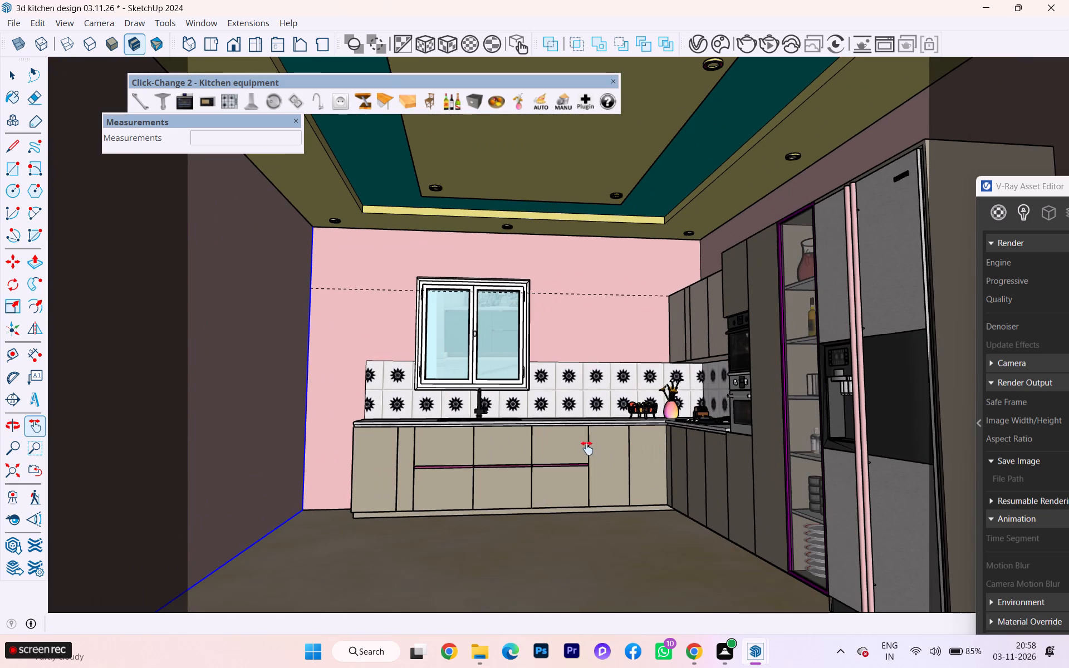
{"action": "scroll", "coordinate": [538, 445], "scroll_direction": "down", "scroll_amount": 1}
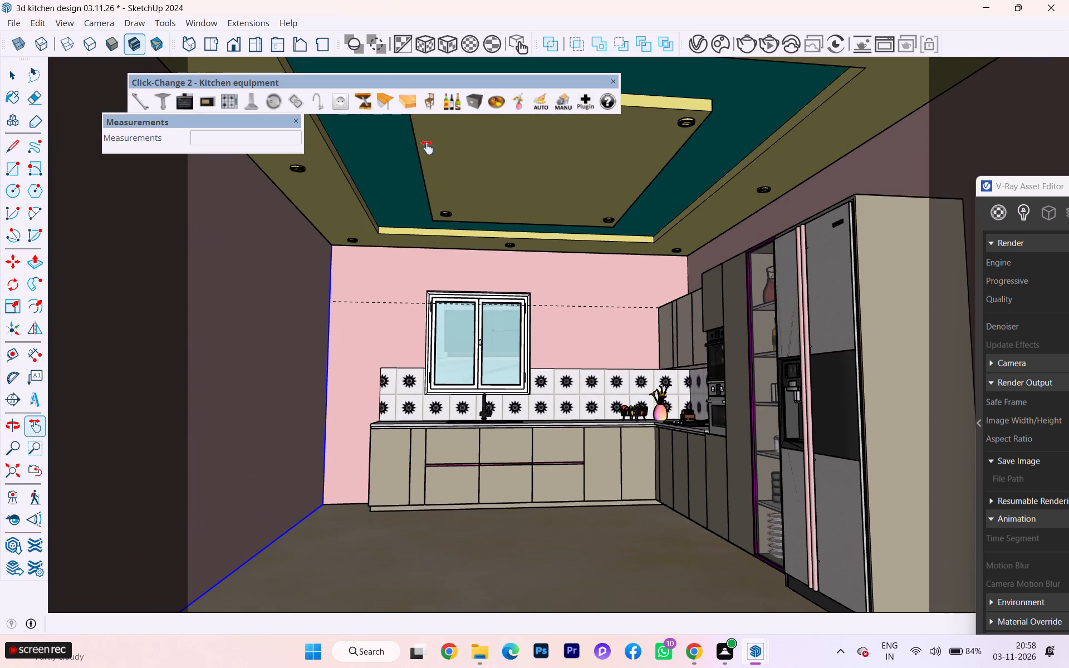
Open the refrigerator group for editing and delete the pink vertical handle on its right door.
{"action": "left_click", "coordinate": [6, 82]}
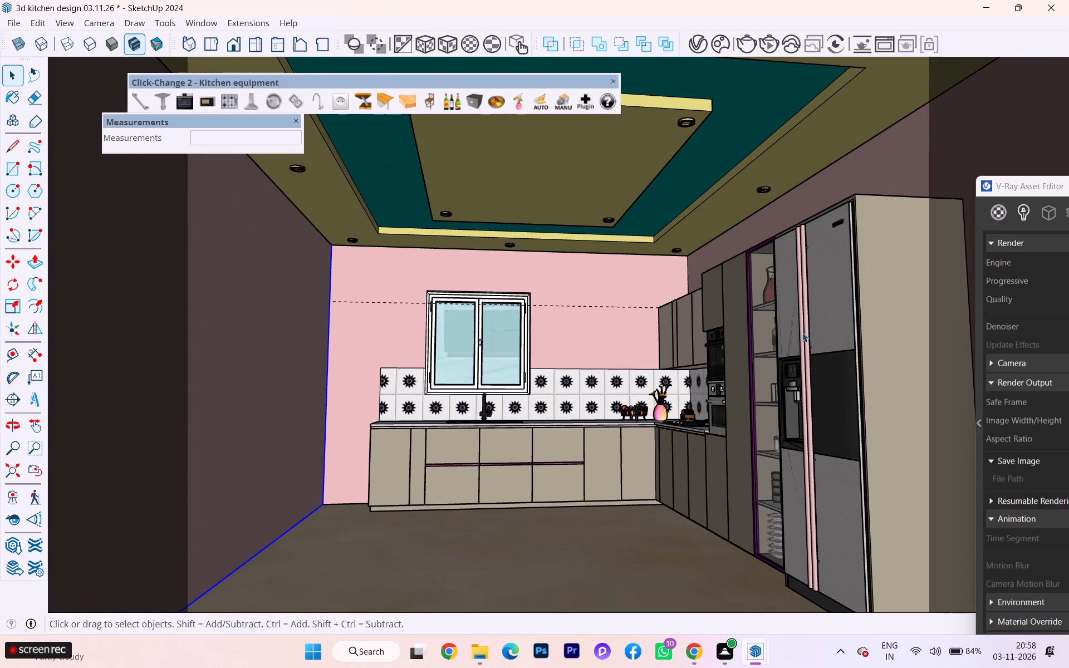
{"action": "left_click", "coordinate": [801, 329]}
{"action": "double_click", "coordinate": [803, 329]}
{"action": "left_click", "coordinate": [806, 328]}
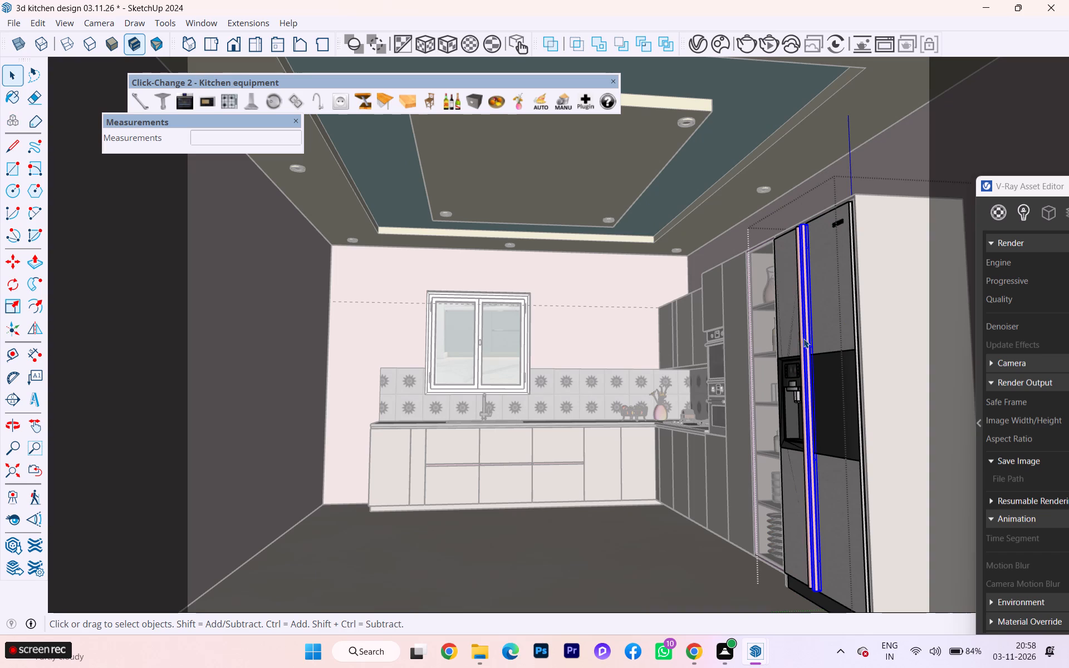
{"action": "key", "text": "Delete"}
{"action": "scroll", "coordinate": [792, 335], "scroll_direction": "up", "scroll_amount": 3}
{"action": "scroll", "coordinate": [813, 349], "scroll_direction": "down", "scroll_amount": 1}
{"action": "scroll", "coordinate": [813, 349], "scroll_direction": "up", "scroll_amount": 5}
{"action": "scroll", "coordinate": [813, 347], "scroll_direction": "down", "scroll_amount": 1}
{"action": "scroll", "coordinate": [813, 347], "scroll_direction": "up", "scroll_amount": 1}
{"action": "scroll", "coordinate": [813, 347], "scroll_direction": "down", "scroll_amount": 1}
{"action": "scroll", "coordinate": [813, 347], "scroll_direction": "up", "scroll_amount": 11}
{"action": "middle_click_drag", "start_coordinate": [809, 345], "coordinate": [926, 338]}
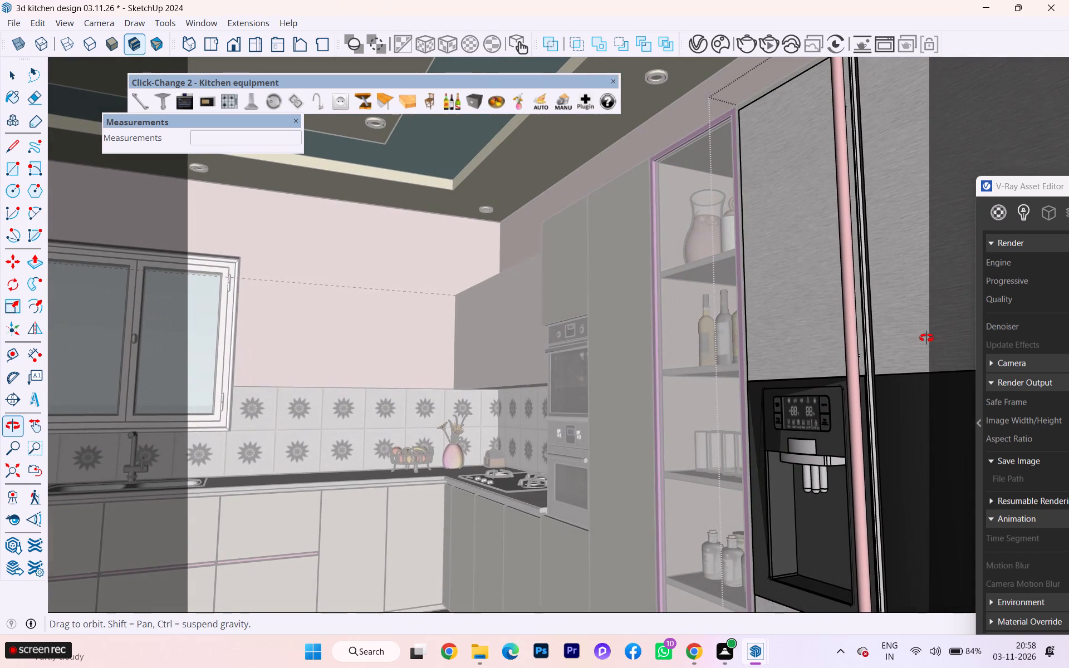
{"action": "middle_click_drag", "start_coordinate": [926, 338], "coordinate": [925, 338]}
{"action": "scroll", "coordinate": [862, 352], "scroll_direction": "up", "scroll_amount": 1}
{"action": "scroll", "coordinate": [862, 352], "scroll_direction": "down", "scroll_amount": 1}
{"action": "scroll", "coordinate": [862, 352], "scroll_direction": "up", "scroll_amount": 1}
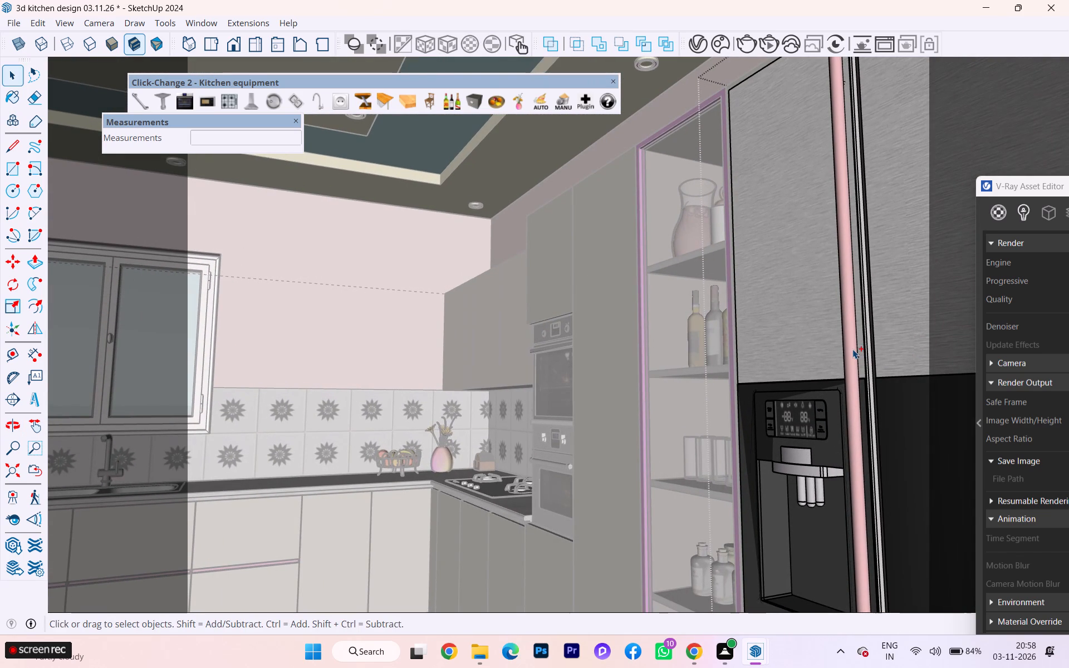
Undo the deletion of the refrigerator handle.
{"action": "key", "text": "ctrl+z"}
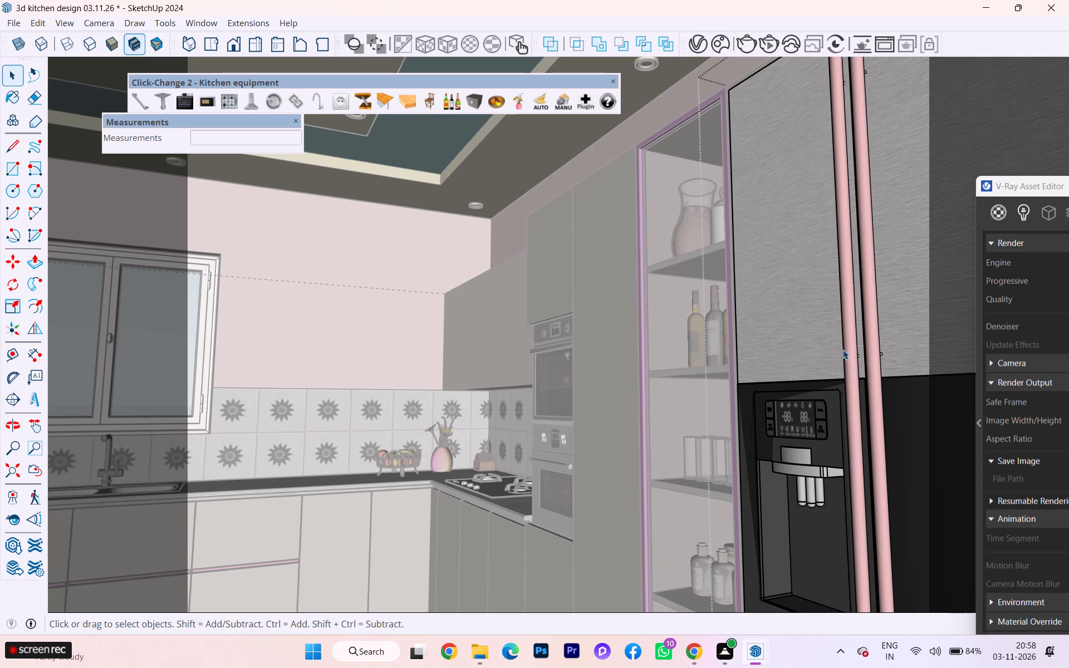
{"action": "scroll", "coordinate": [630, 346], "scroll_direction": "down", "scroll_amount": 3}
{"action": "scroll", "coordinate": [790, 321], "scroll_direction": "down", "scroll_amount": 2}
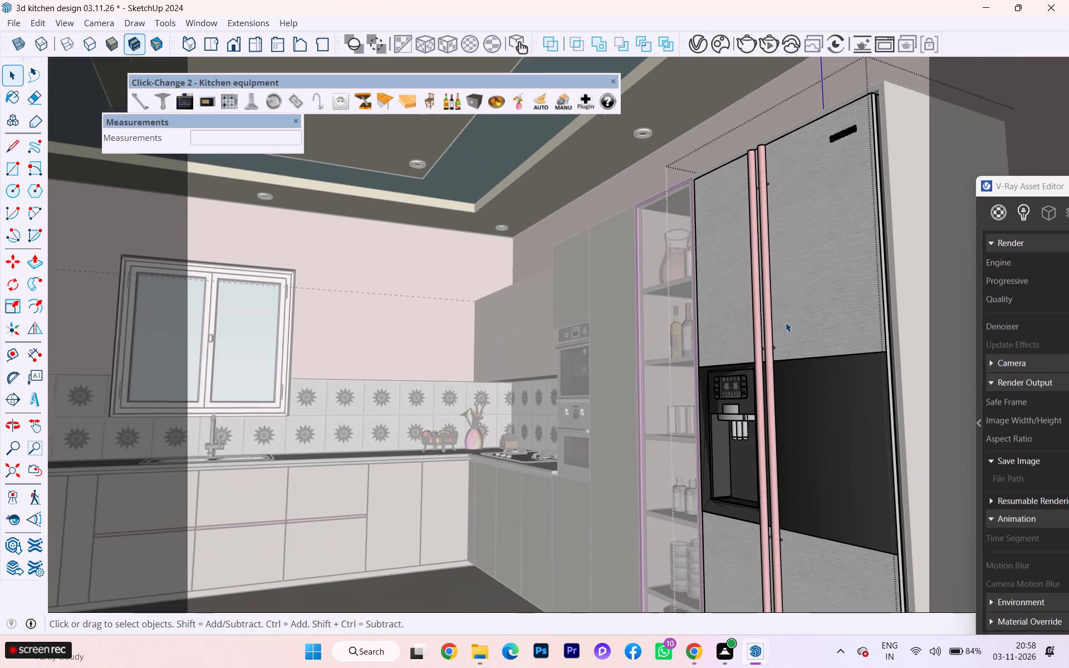
Bring the V-Ray Asset Editor back into full view and examine its Render Output and Material Override settings, including Preserve Properties.
{"action": "scroll", "coordinate": [710, 346], "scroll_direction": "down", "scroll_amount": 1}
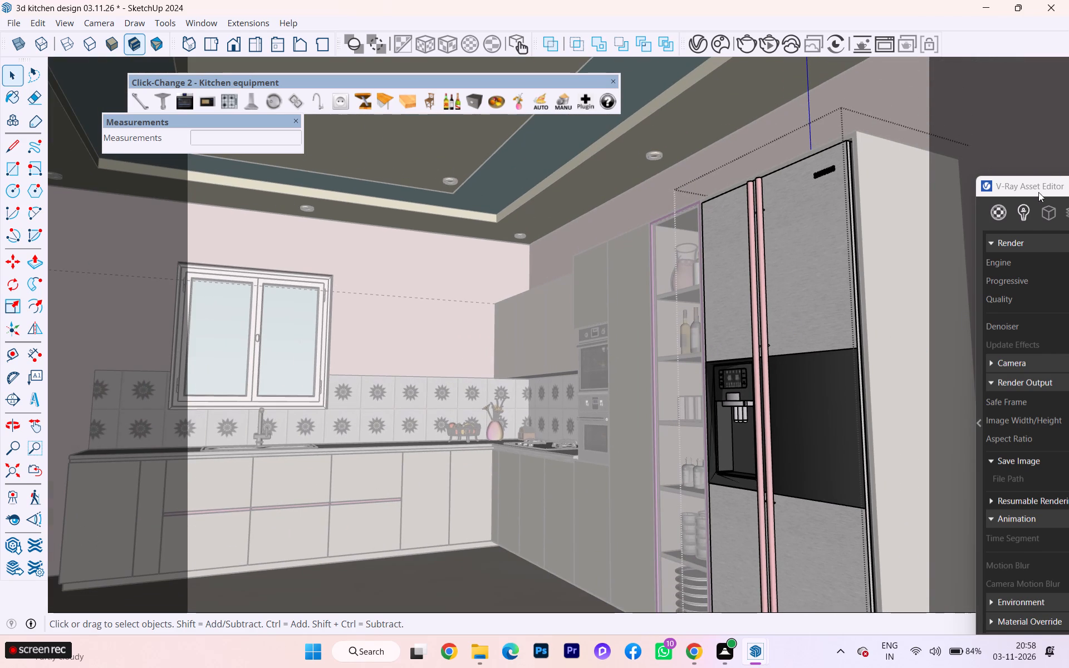
{"action": "left_click_drag", "start_coordinate": [1038, 192], "coordinate": [890, 184]}
{"action": "left_click_drag", "start_coordinate": [936, 180], "coordinate": [802, 170]}
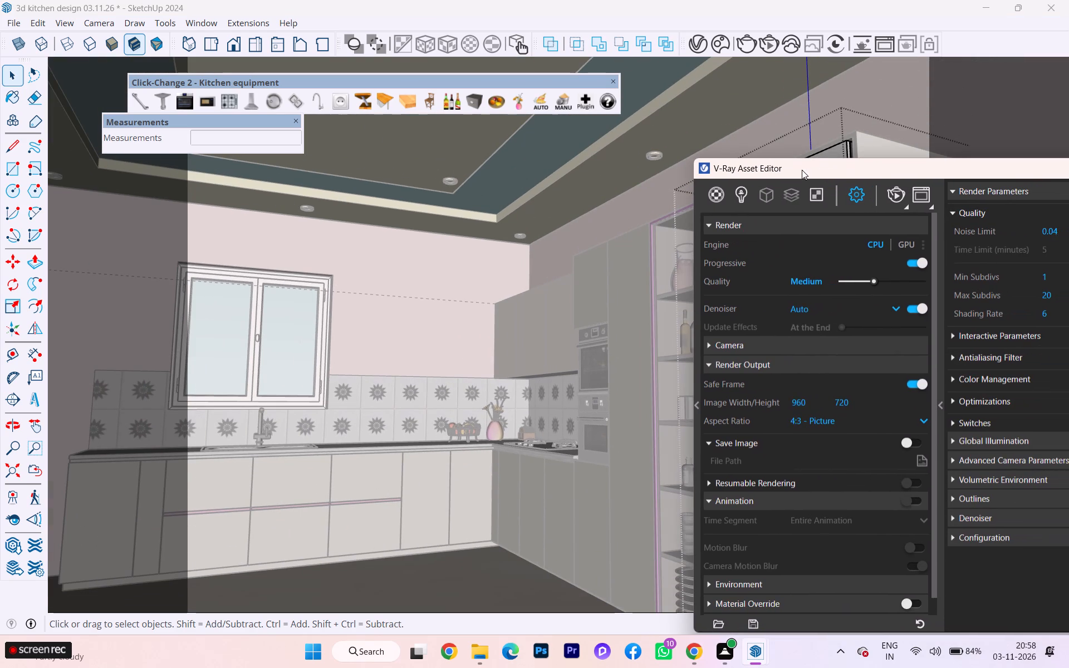
{"action": "left_click_drag", "start_coordinate": [885, 176], "coordinate": [783, 175]}
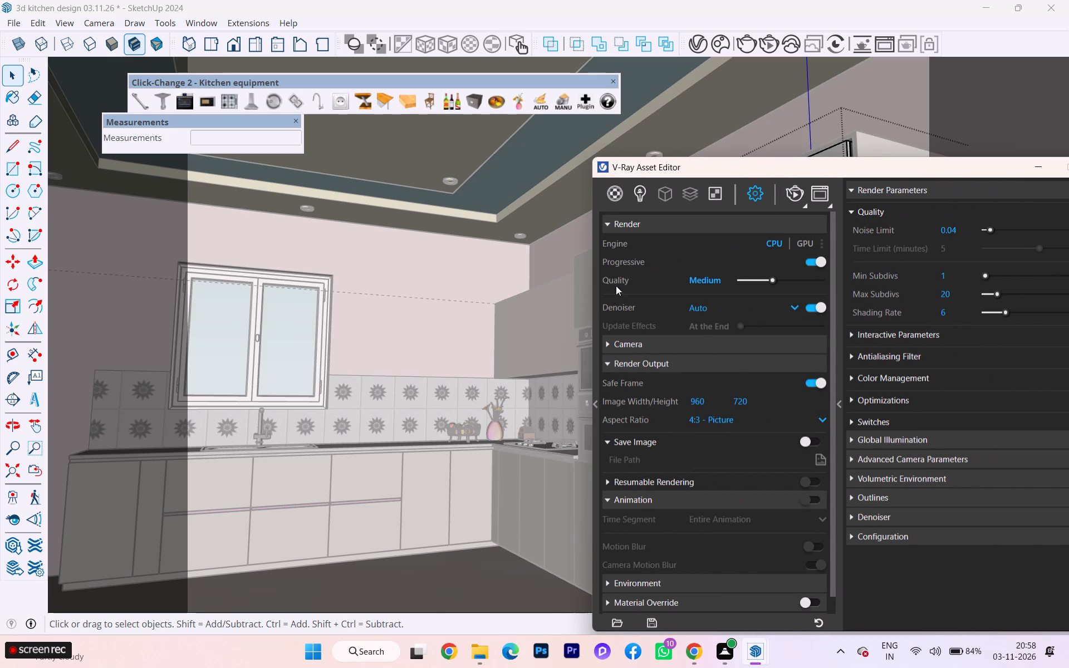
{"action": "left_click", "coordinate": [614, 366]}
{"action": "left_click", "coordinate": [614, 366]}
{"action": "scroll", "coordinate": [632, 492], "scroll_direction": "down", "scroll_amount": 4}
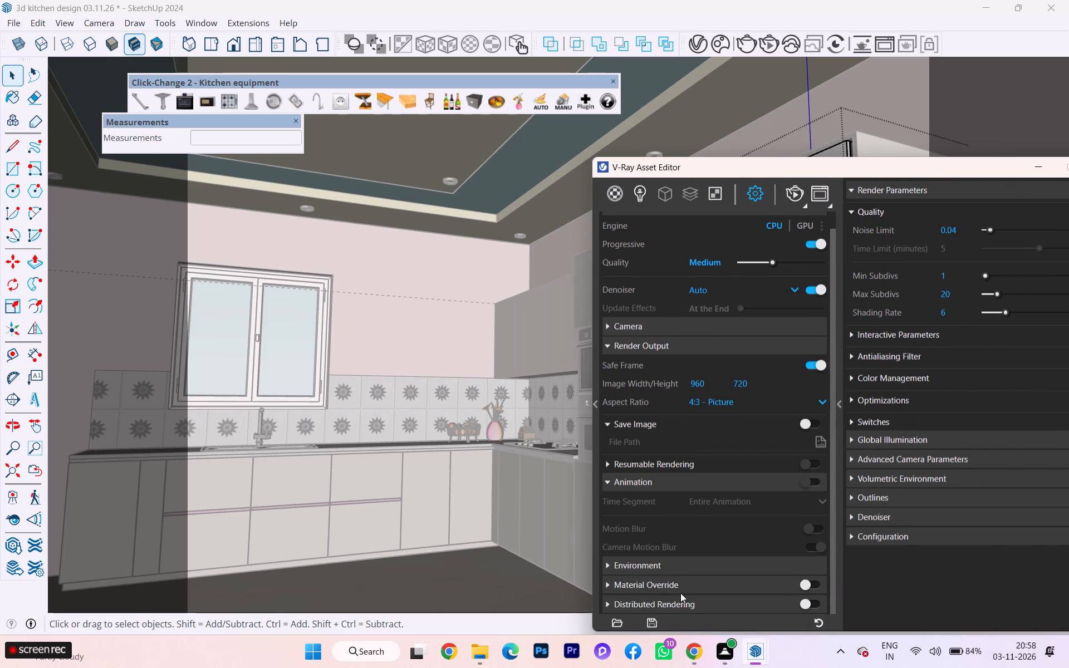
{"action": "left_click", "coordinate": [661, 584]}
{"action": "scroll", "coordinate": [662, 582], "scroll_direction": "down", "scroll_amount": 2}
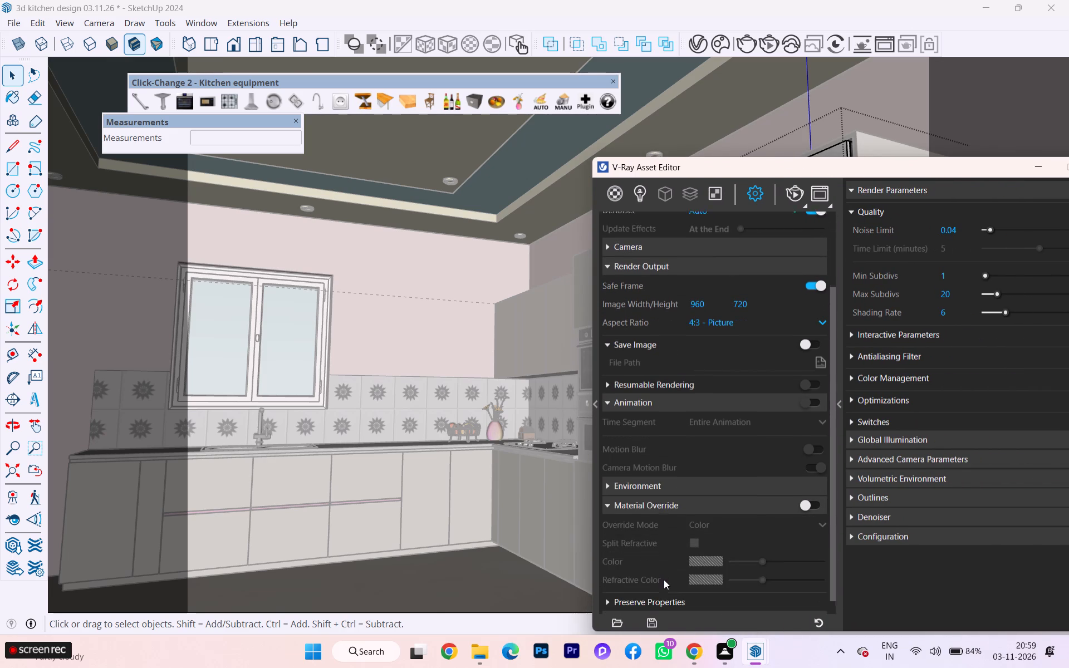
{"action": "scroll", "coordinate": [664, 579], "scroll_direction": "down", "scroll_amount": 3}
{"action": "left_click", "coordinate": [653, 585]}
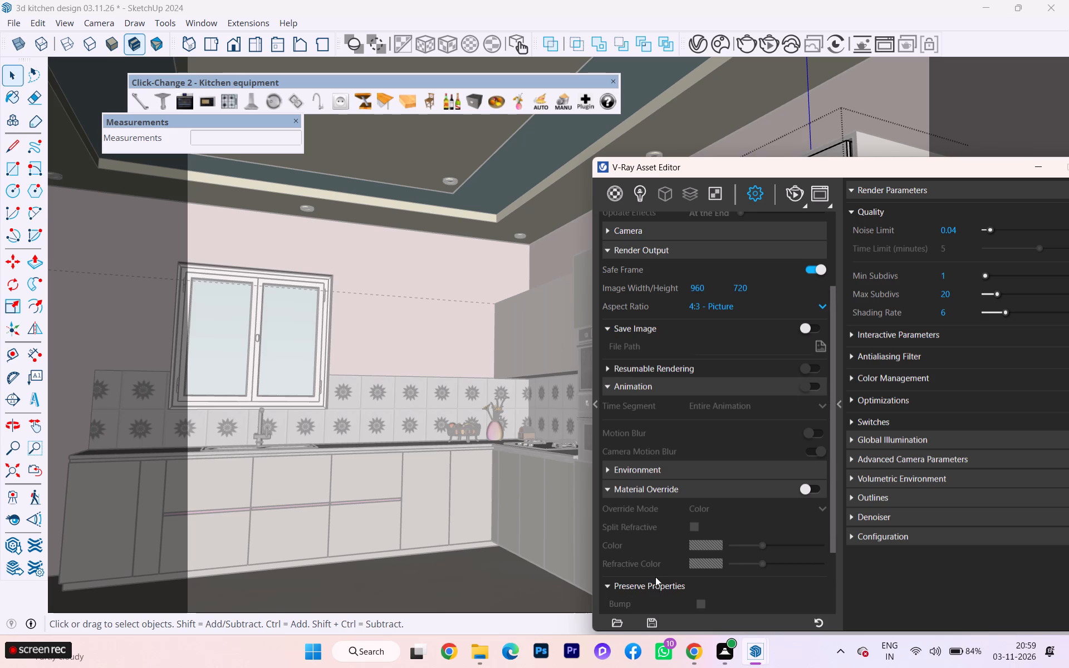
{"action": "scroll", "coordinate": [656, 574], "scroll_direction": "down", "scroll_amount": 3}
{"action": "scroll", "coordinate": [658, 572], "scroll_direction": "up", "scroll_amount": 4}
{"action": "scroll", "coordinate": [658, 572], "scroll_direction": "down", "scroll_amount": 4}
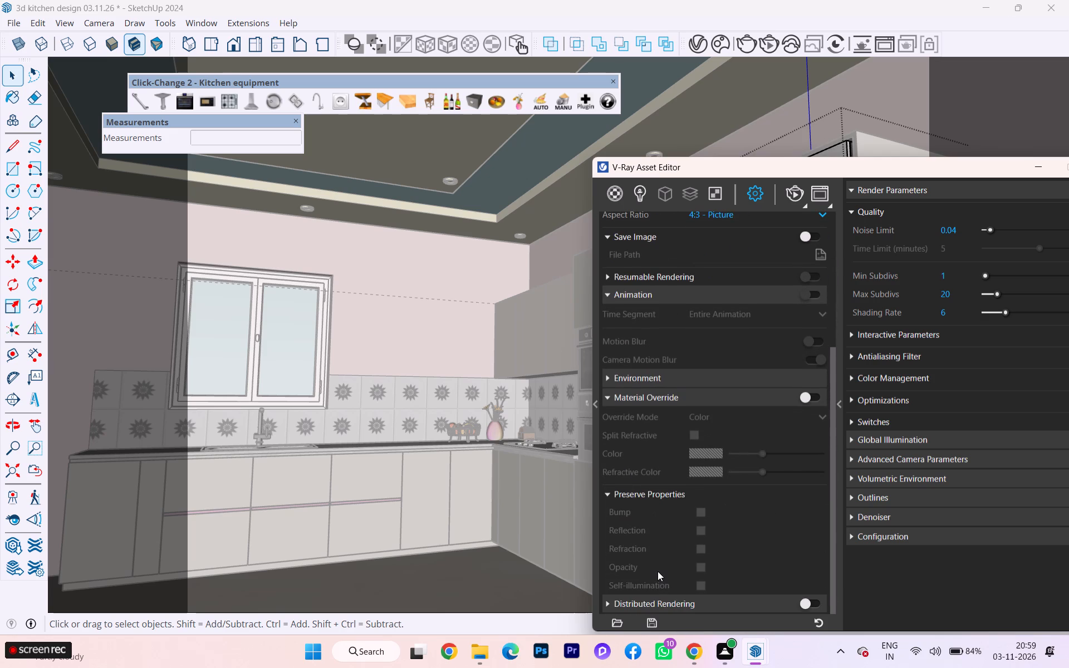
{"action": "scroll", "coordinate": [658, 571], "scroll_direction": "down", "scroll_amount": 1}
{"action": "scroll", "coordinate": [658, 571], "scroll_direction": "up", "scroll_amount": 1}
{"action": "scroll", "coordinate": [658, 571], "scroll_direction": "down", "scroll_amount": 1}
{"action": "scroll", "coordinate": [657, 566], "scroll_direction": "up", "scroll_amount": 4}
{"action": "scroll", "coordinate": [655, 509], "scroll_direction": "up", "scroll_amount": 4}
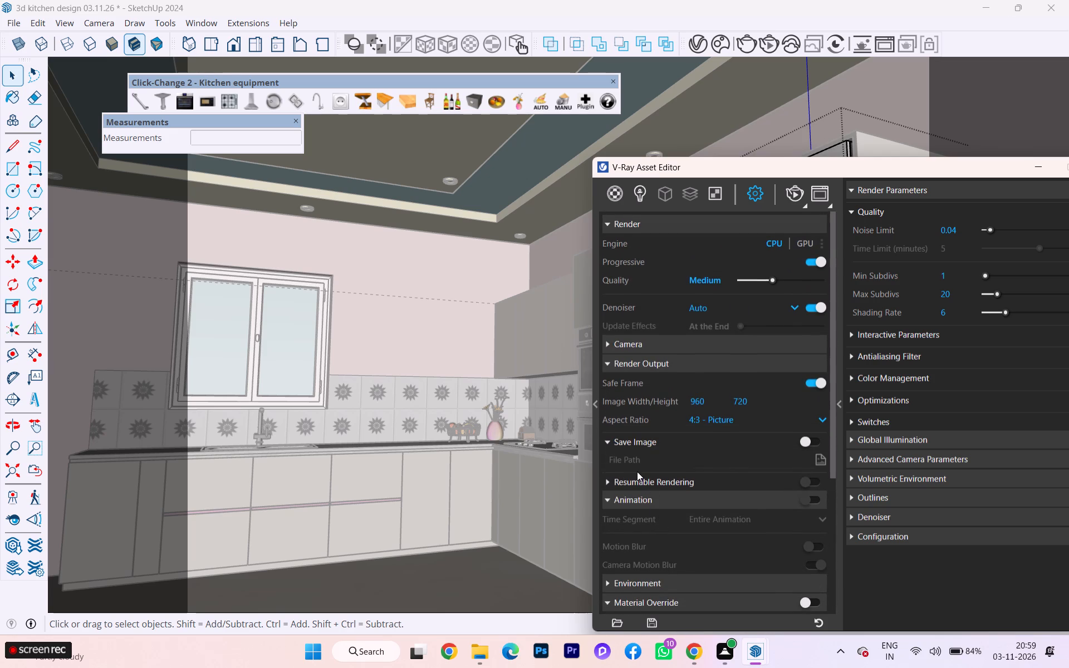
{"action": "scroll", "coordinate": [631, 407], "scroll_direction": "up", "scroll_amount": 4}
Turn on the Stereo option in the V-Ray render camera settings.
{"action": "left_click", "coordinate": [631, 340]}
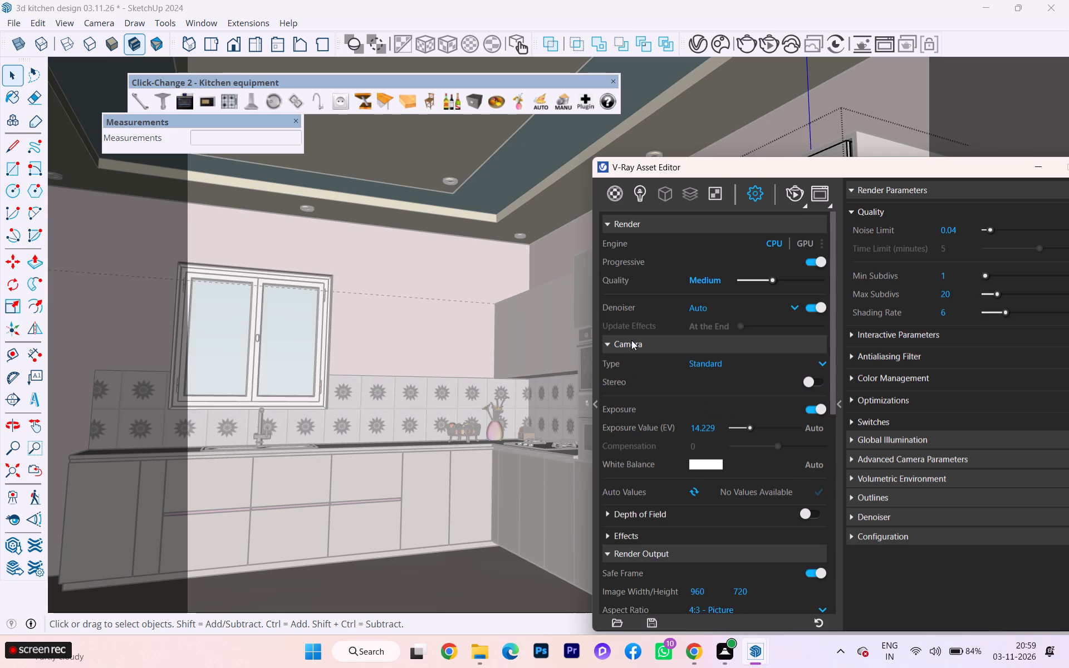
{"action": "left_click", "coordinate": [806, 379]}
Examine the denoiser engines available in the V-Ray render settings.
{"action": "scroll", "coordinate": [757, 305], "scroll_direction": "up", "scroll_amount": 3}
{"action": "left_click", "coordinate": [791, 300]}
{"action": "left_click", "coordinate": [791, 300]}
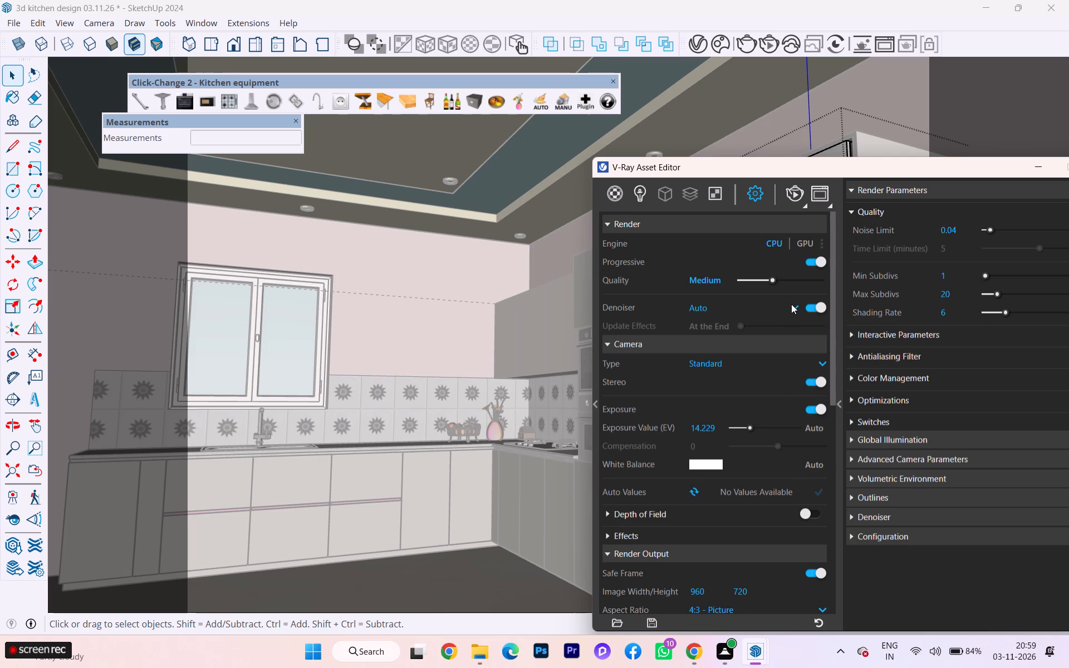
{"action": "left_click", "coordinate": [791, 304]}
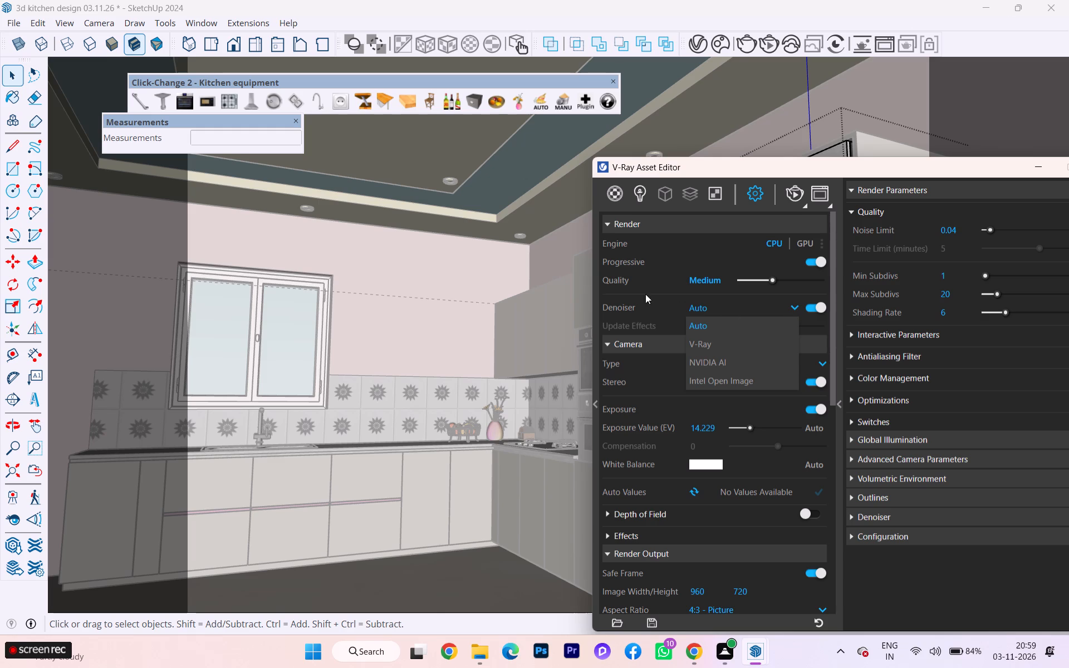
Leave the refrigerator group's editing mode and minimise the V-Ray Asset Editor to clear the model view.
{"action": "left_click", "coordinate": [543, 254]}
{"action": "scroll", "coordinate": [491, 374], "scroll_direction": "down", "scroll_amount": 1}
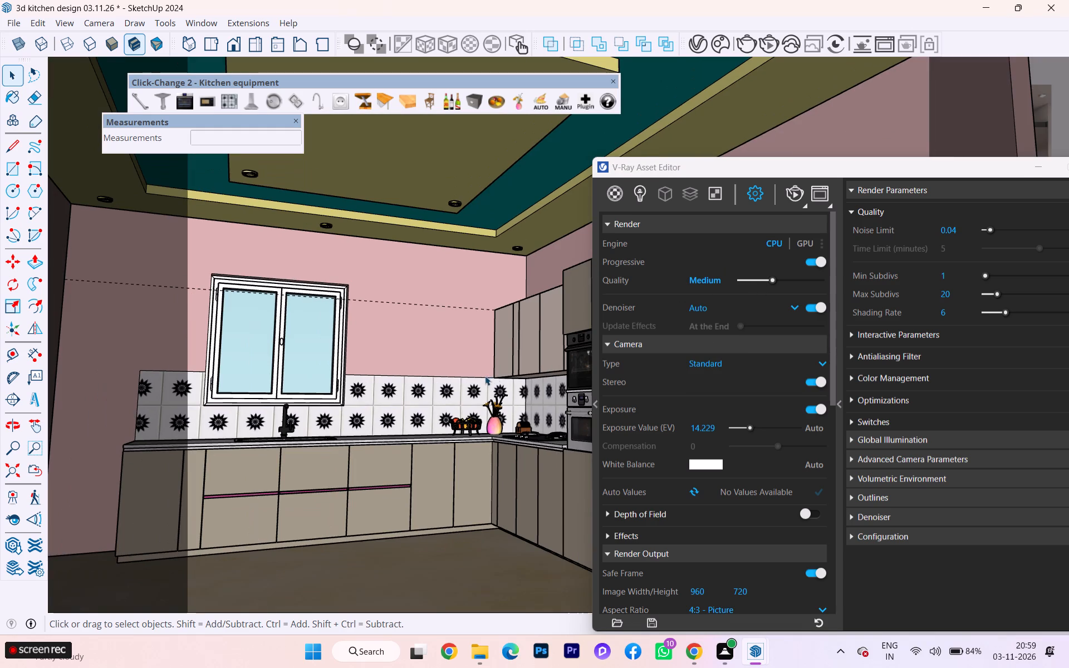
{"action": "left_click", "coordinate": [987, 160]}
{"action": "left_click", "coordinate": [1038, 166]}
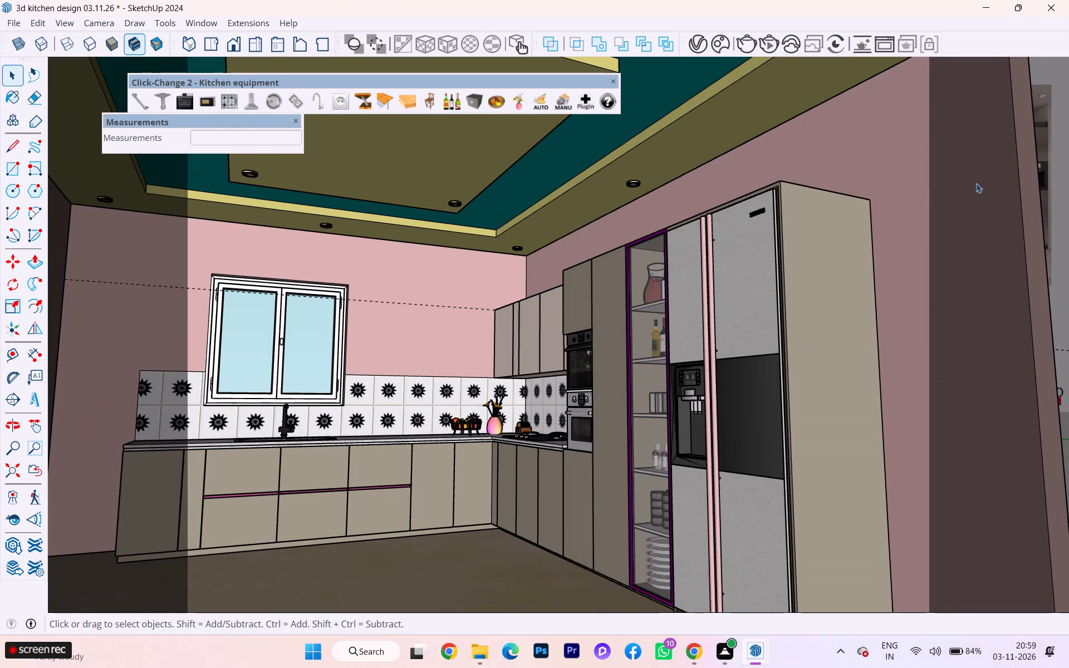
Pull the camera back and turn it to face the window wall, with the tall units and refrigerator along the side wall.
{"action": "scroll", "coordinate": [975, 184], "scroll_direction": "down", "scroll_amount": 1}
{"action": "scroll", "coordinate": [904, 233], "scroll_direction": "down", "scroll_amount": 1}
{"action": "middle_click_drag", "start_coordinate": [886, 241], "coordinate": [777, 283]}
{"action": "scroll", "coordinate": [990, 247], "scroll_direction": "down", "scroll_amount": 3}
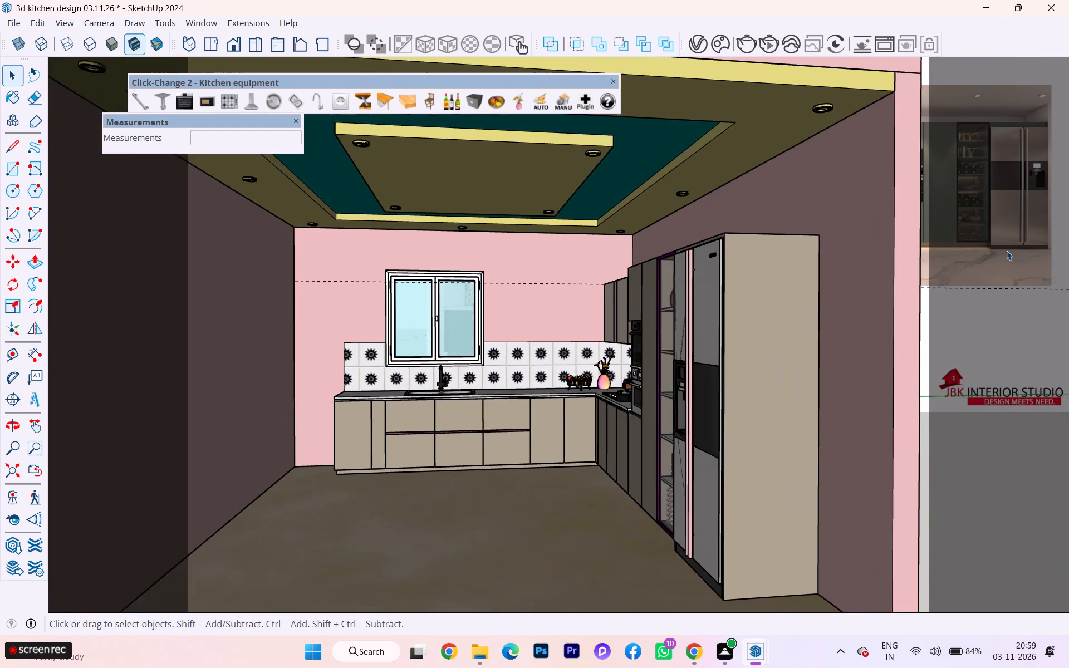
{"action": "scroll", "coordinate": [1007, 250], "scroll_direction": "down", "scroll_amount": 1}
{"action": "scroll", "coordinate": [1007, 250], "scroll_direction": "up", "scroll_amount": 2}
{"action": "scroll", "coordinate": [1008, 251], "scroll_direction": "down", "scroll_amount": 5}
{"action": "scroll", "coordinate": [776, 190], "scroll_direction": "up", "scroll_amount": 2}
{"action": "middle_click_drag", "start_coordinate": [773, 200], "coordinate": [737, 214]}
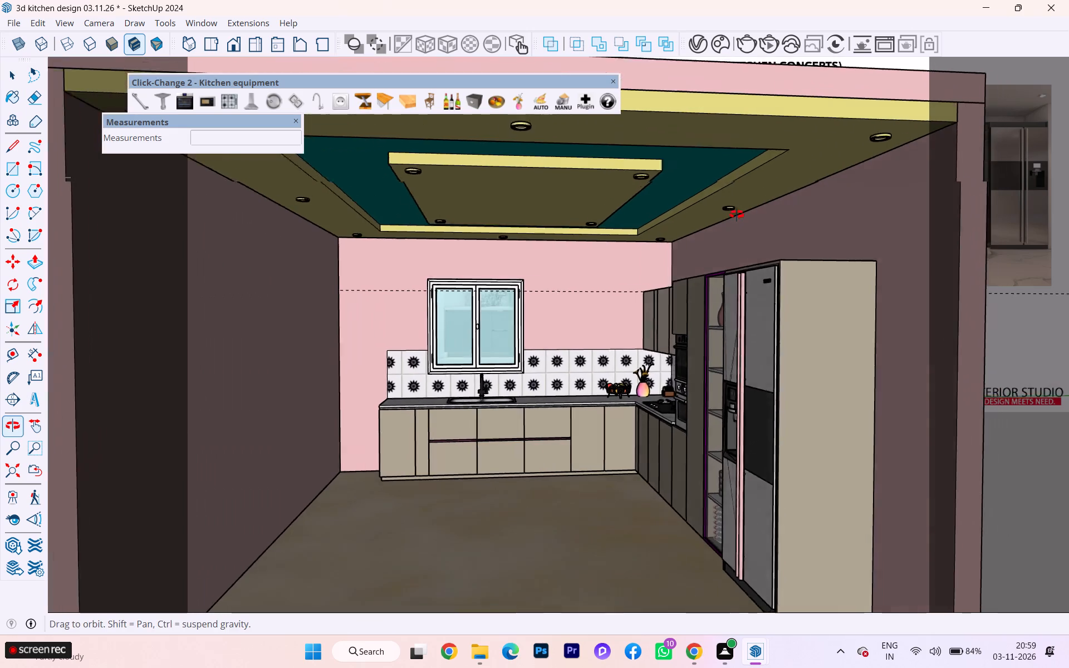
{"action": "middle_click_drag", "start_coordinate": [737, 214], "coordinate": [727, 217]}
{"action": "scroll", "coordinate": [831, 266], "scroll_direction": "down", "scroll_amount": 2}
{"action": "scroll", "coordinate": [647, 288], "scroll_direction": "up", "scroll_amount": 2}
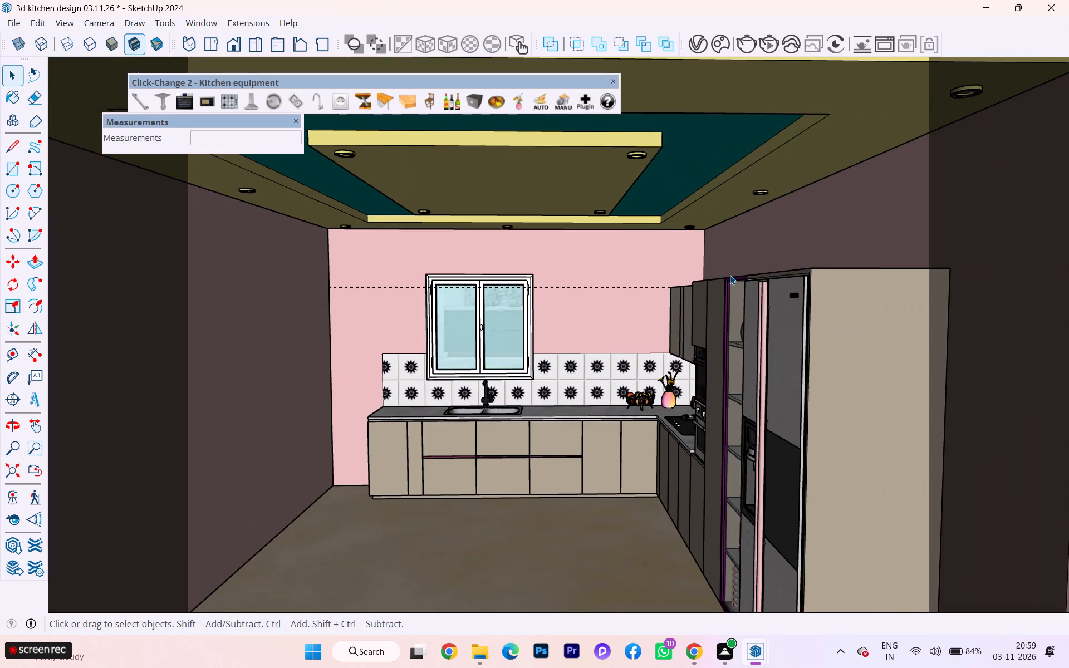
Refine the frontal view's distance and angle so the window wall, false ceiling, floor and refrigerator run fill the safe frame.
{"action": "scroll", "coordinate": [880, 261], "scroll_direction": "down", "scroll_amount": 4}
{"action": "scroll", "coordinate": [974, 259], "scroll_direction": "down", "scroll_amount": 1}
{"action": "scroll", "coordinate": [649, 231], "scroll_direction": "up", "scroll_amount": 2}
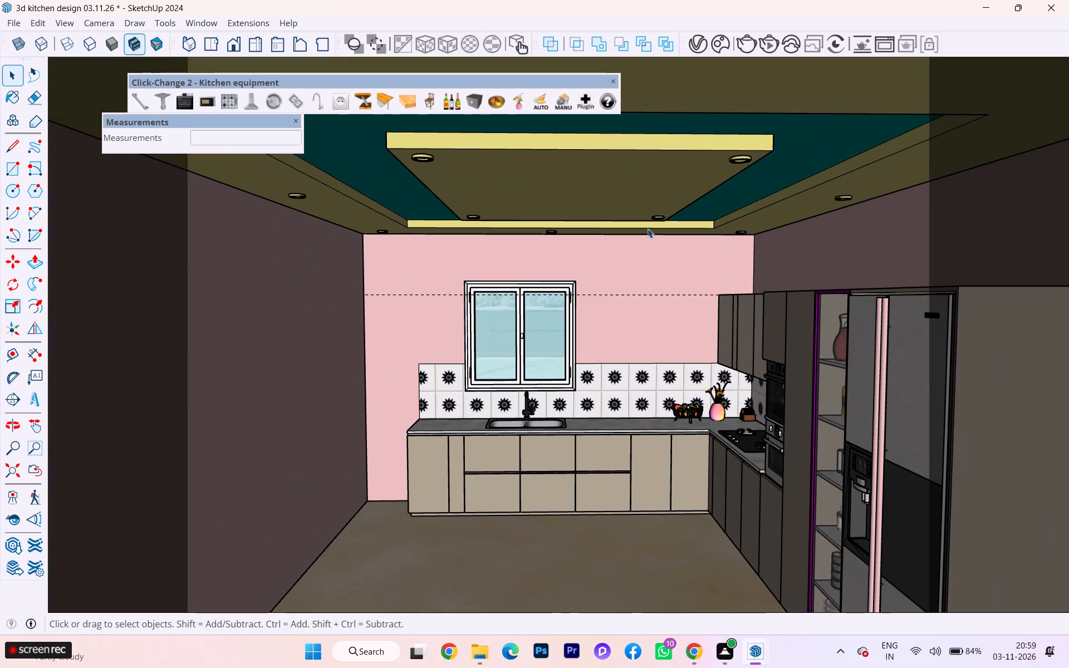
{"action": "middle_click_drag", "start_coordinate": [648, 228], "coordinate": [643, 212]}
{"action": "scroll", "coordinate": [642, 210], "scroll_direction": "down", "scroll_amount": 2}
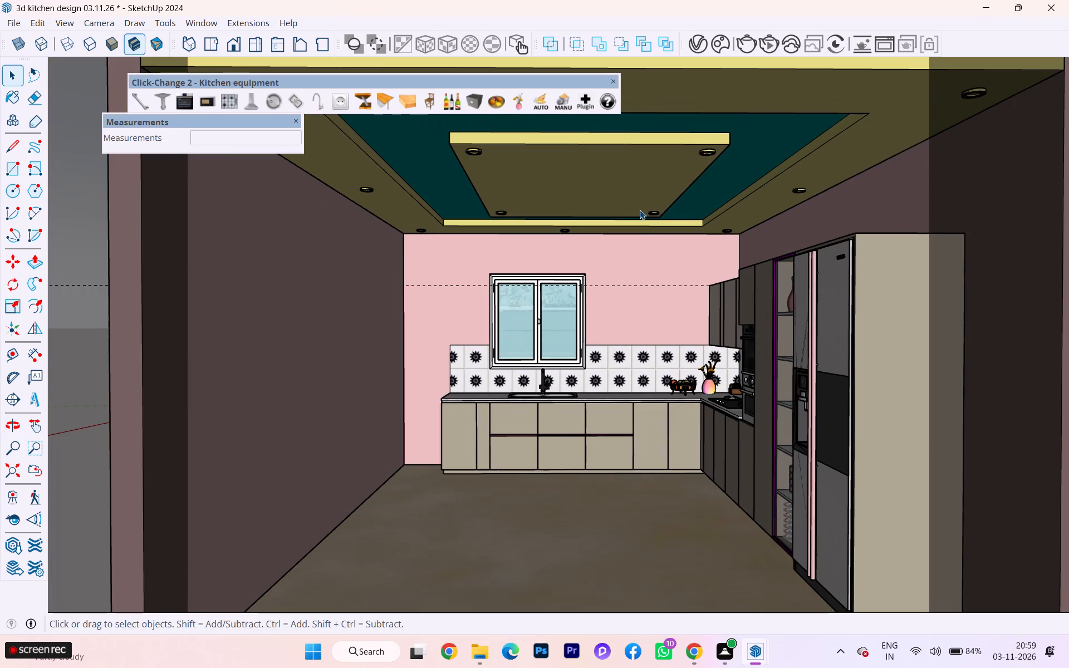
{"action": "scroll", "coordinate": [631, 276], "scroll_direction": "down", "scroll_amount": 1}
{"action": "middle_click_drag", "start_coordinate": [630, 276], "coordinate": [634, 282]}
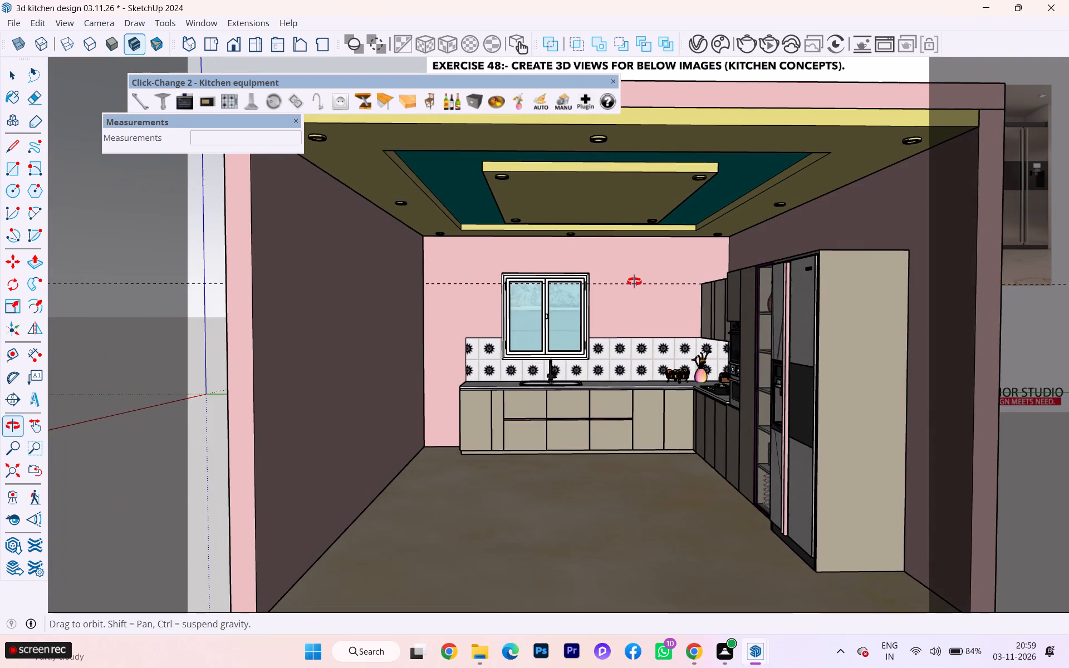
{"action": "middle_click_drag", "start_coordinate": [634, 282], "coordinate": [611, 270]}
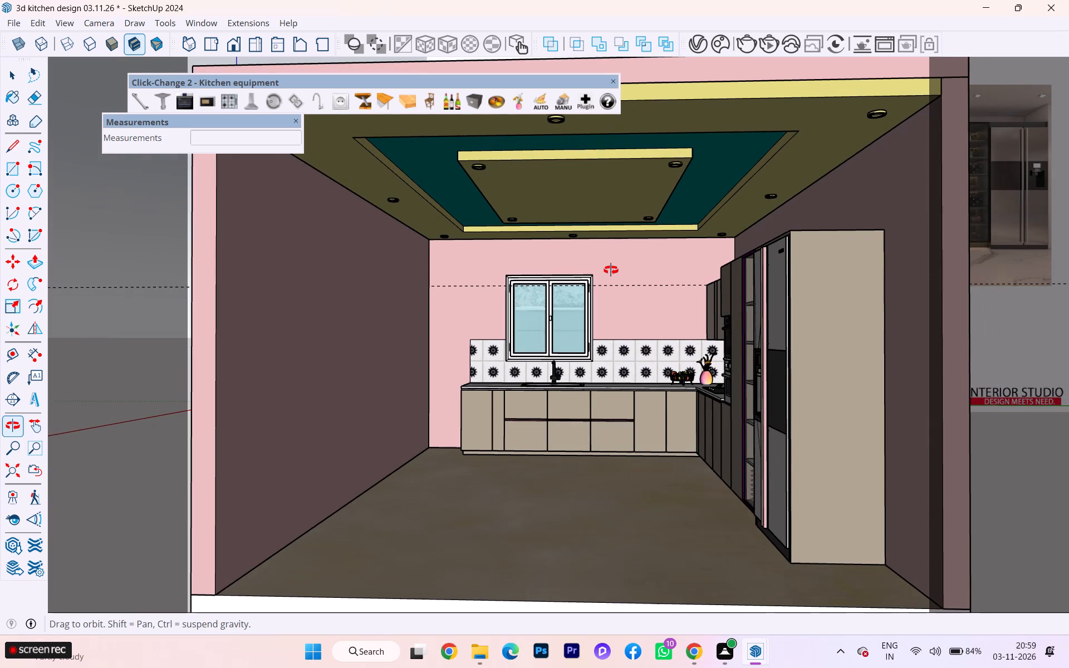
{"action": "middle_click_drag", "start_coordinate": [611, 270], "coordinate": [609, 273]}
{"action": "scroll", "coordinate": [609, 273], "scroll_direction": "up", "scroll_amount": 2}
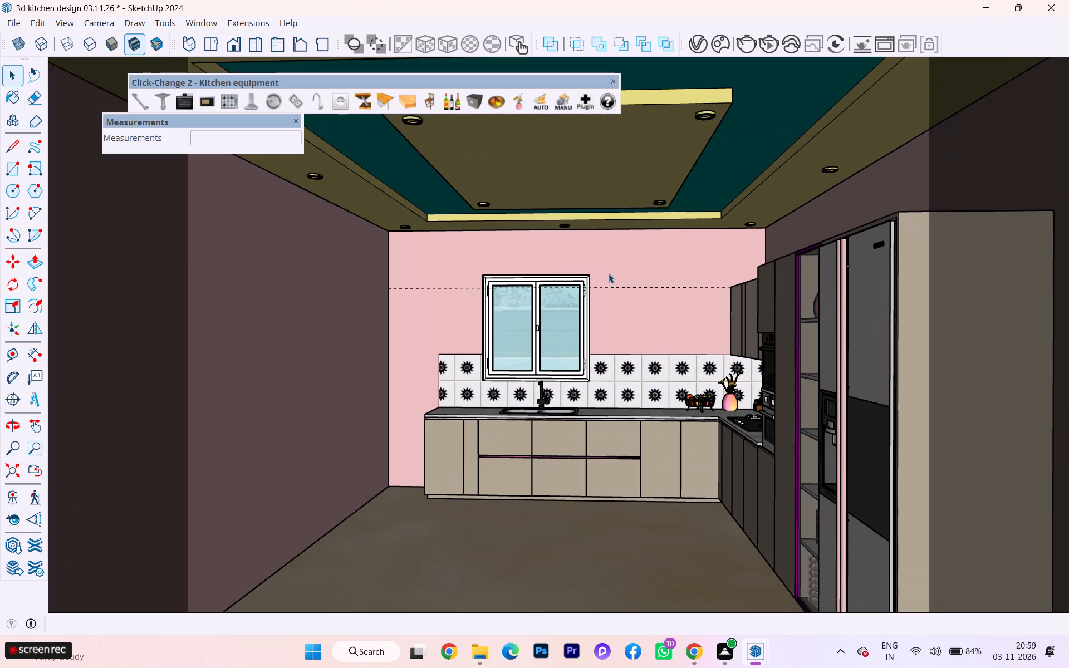
{"action": "scroll", "coordinate": [599, 272], "scroll_direction": "up", "scroll_amount": 1}
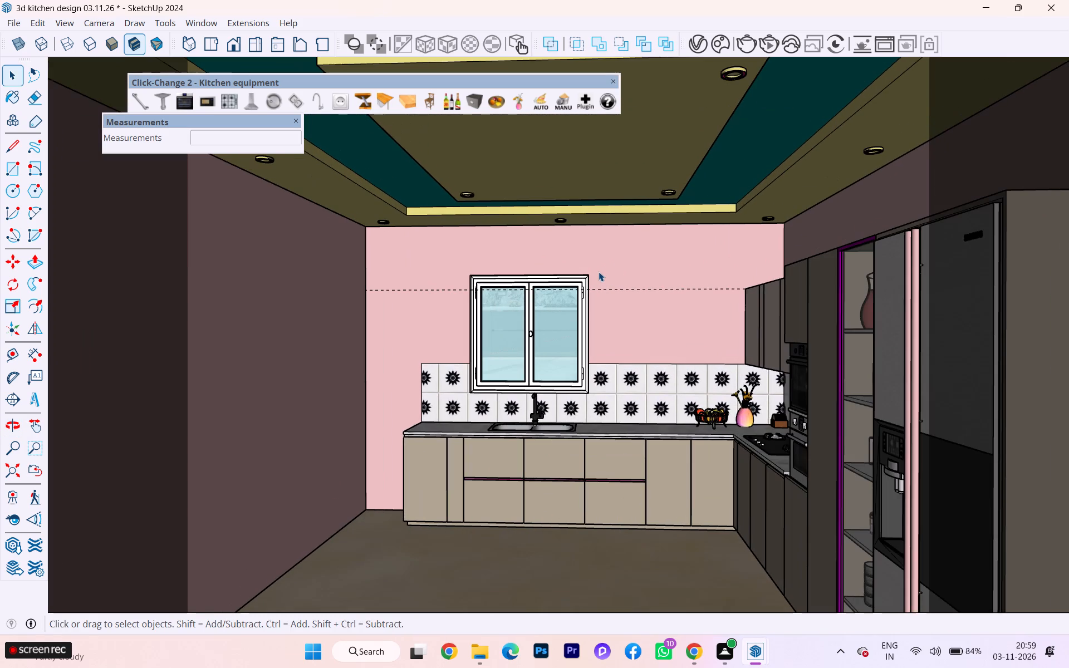
{"action": "scroll", "coordinate": [599, 272], "scroll_direction": "down", "scroll_amount": 1}
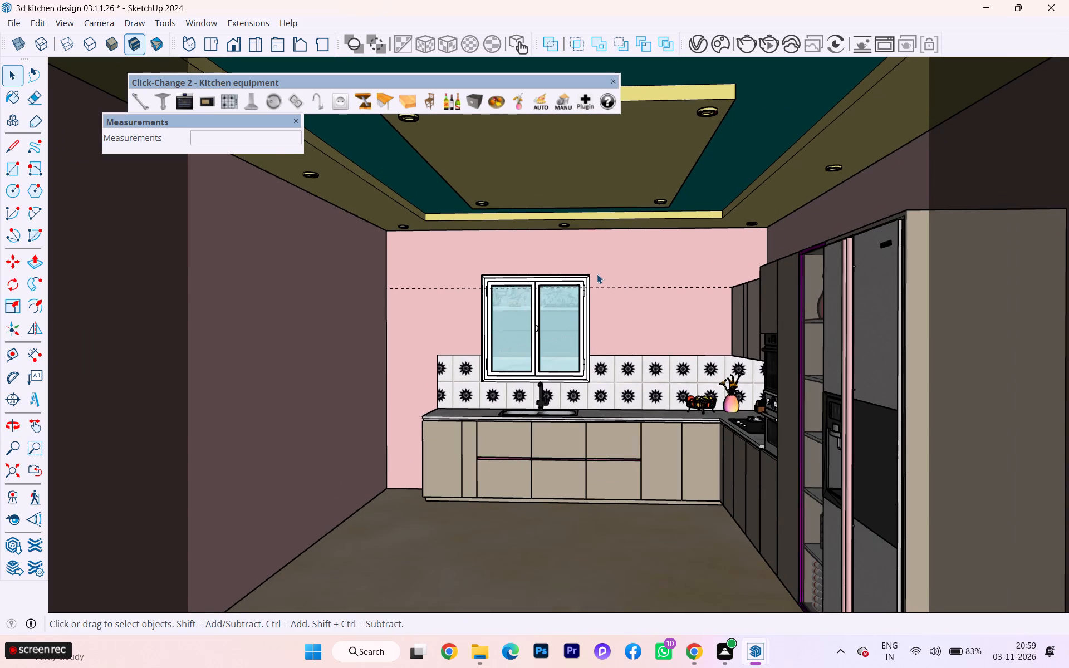
{"action": "middle_click_drag", "start_coordinate": [592, 277], "coordinate": [598, 278]}
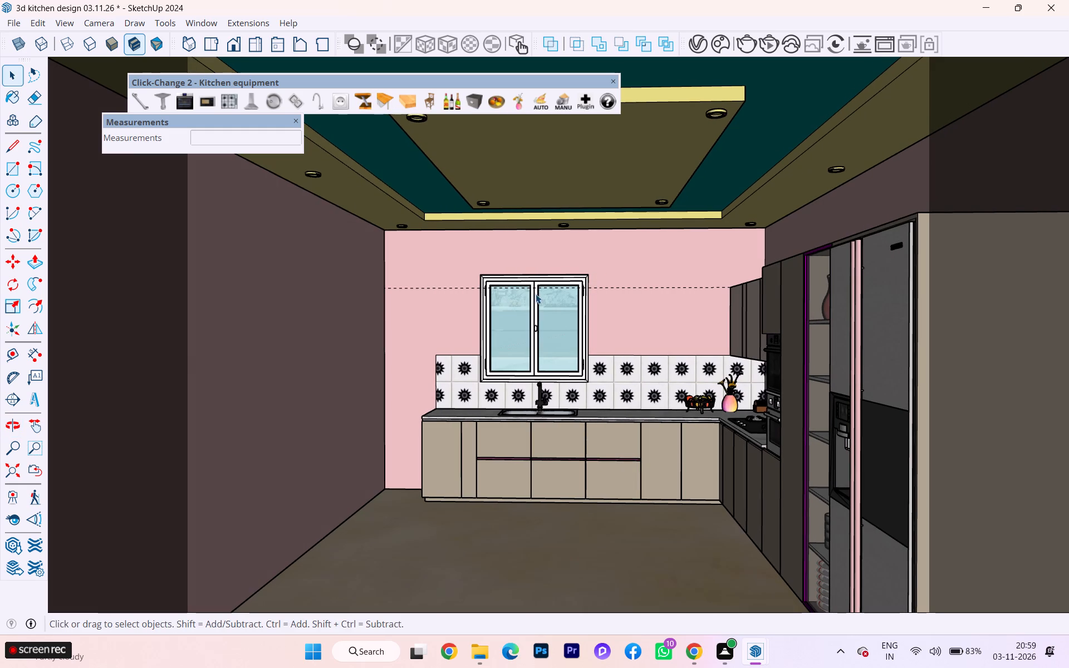
Pan the frontal kitchen view to show more floor and less false ceiling, keeping the refrigerator handles inside the safe frame.
{"action": "left_click", "coordinate": [32, 423]}
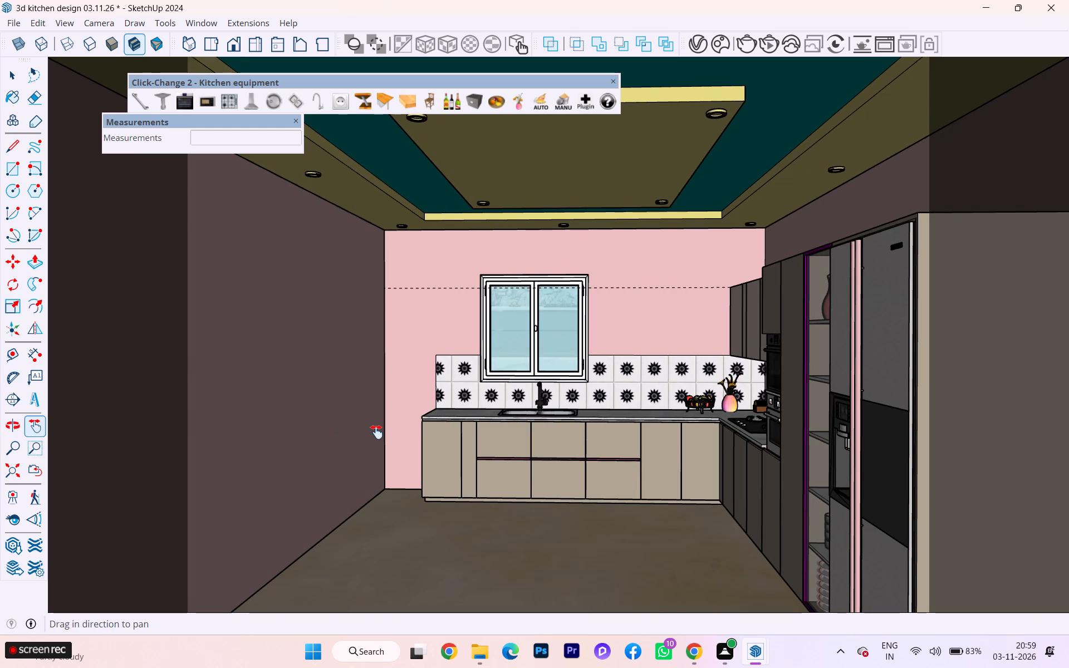
{"action": "middle_click_drag", "start_coordinate": [378, 432], "coordinate": [386, 433]}
{"action": "left_click_drag", "start_coordinate": [404, 470], "coordinate": [401, 443]}
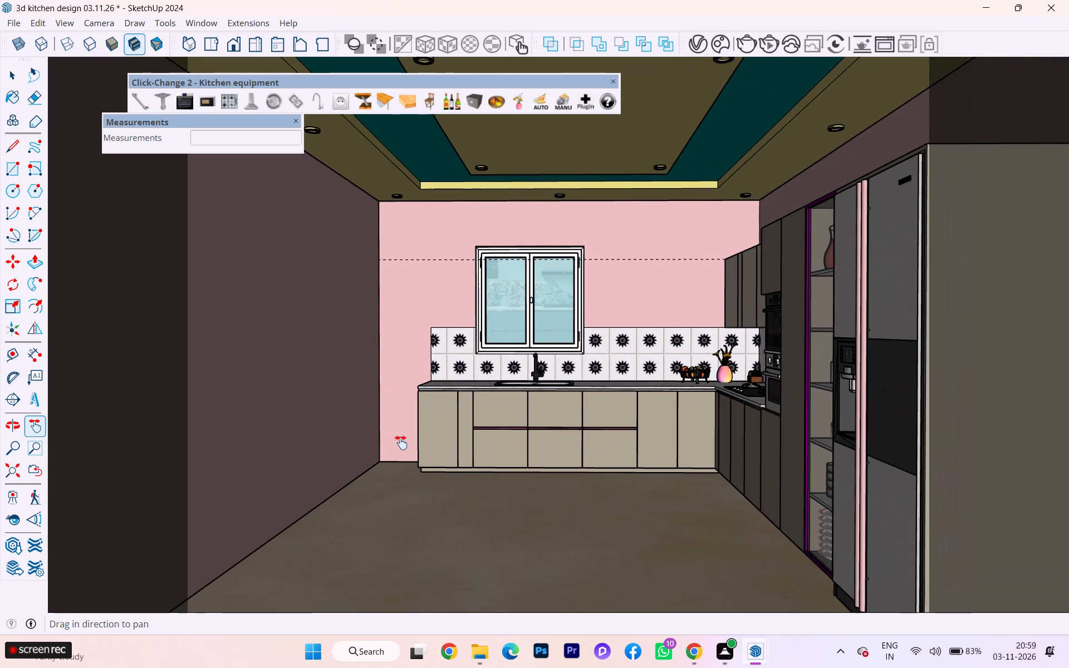
{"action": "left_click_drag", "start_coordinate": [401, 443], "coordinate": [400, 442]}
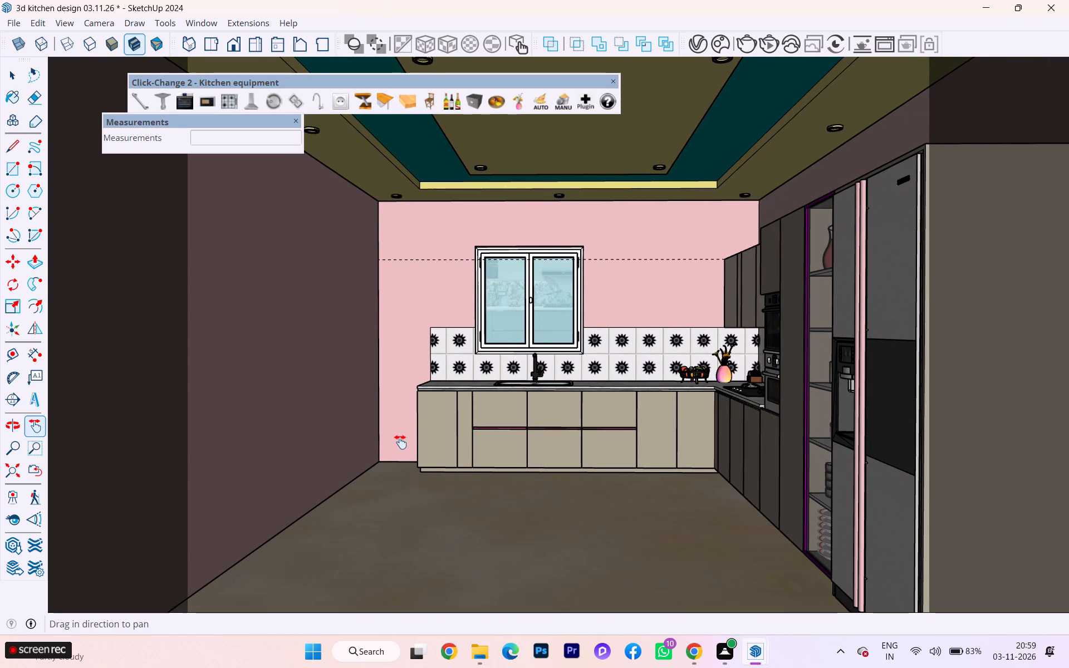
{"action": "left_click_drag", "start_coordinate": [400, 442], "coordinate": [401, 444]}
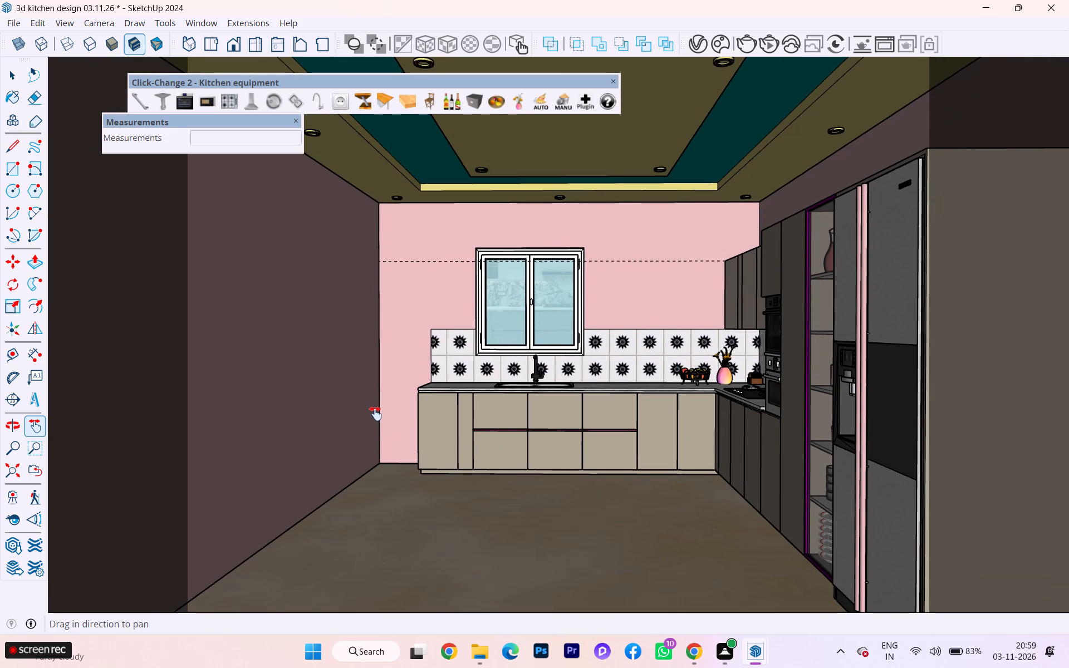
{"action": "scroll", "coordinate": [375, 417], "scroll_direction": "down", "scroll_amount": 1}
{"action": "scroll", "coordinate": [375, 417], "scroll_direction": "up", "scroll_amount": 1}
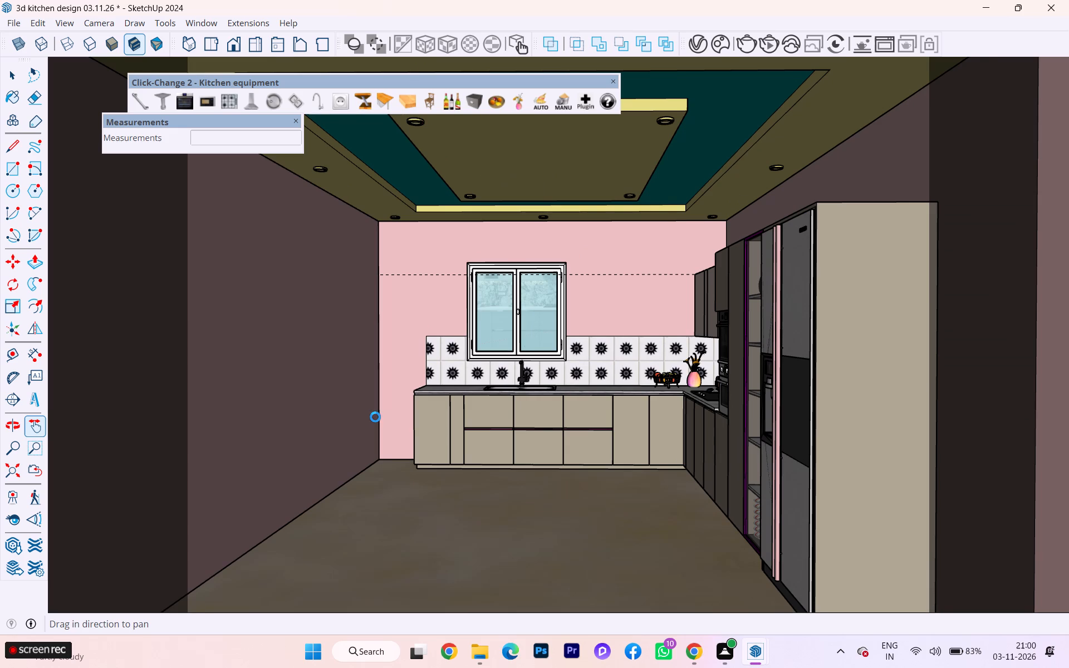
{"action": "scroll", "coordinate": [375, 417], "scroll_direction": "up", "scroll_amount": 1}
{"action": "scroll", "coordinate": [414, 478], "scroll_direction": "up", "scroll_amount": 1}
{"action": "scroll", "coordinate": [414, 478], "scroll_direction": "down", "scroll_amount": 1}
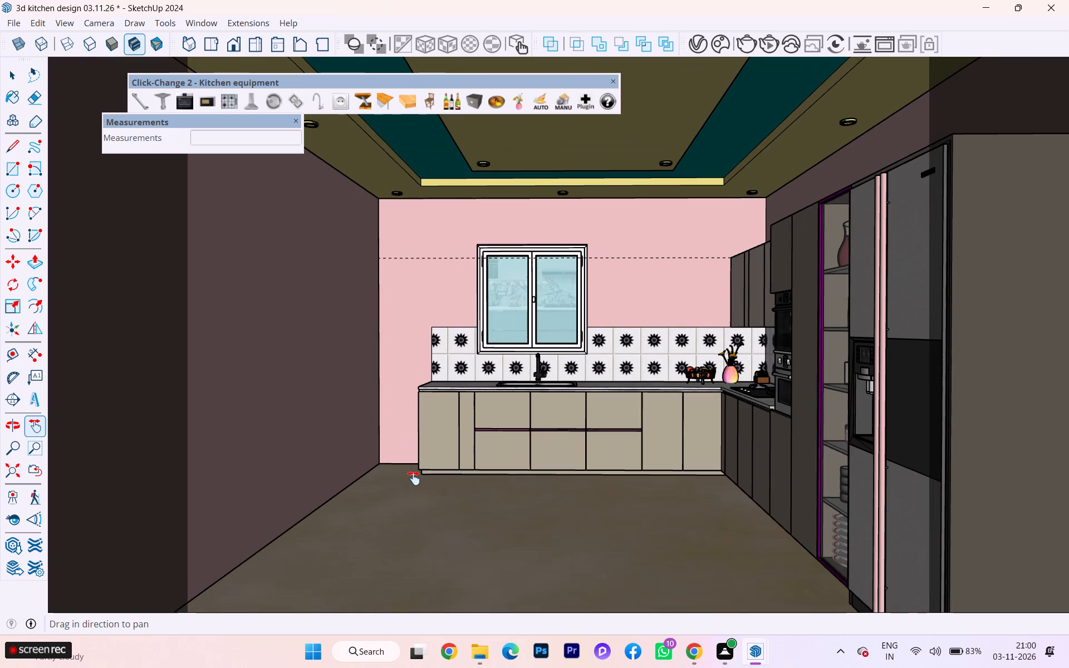
{"action": "left_click_drag", "start_coordinate": [356, 494], "coordinate": [363, 494]}
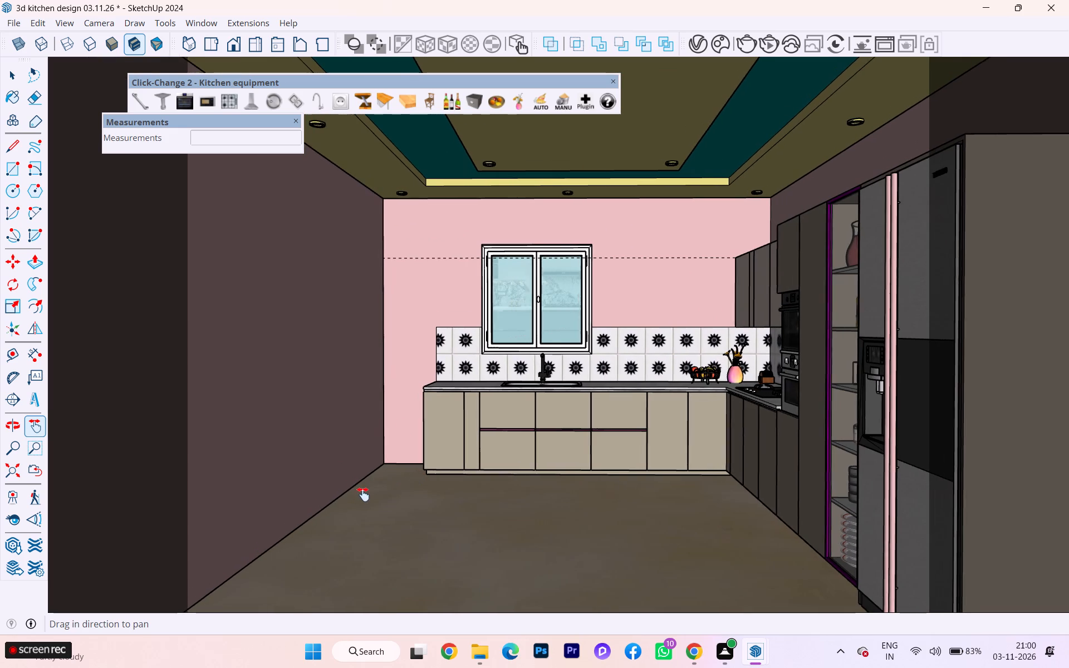
Fine-tune the framing and distance of the frontal kitchen view, balancing floor against false ceiling with the refrigerator run inside the safe frame.
{"action": "left_click_drag", "start_coordinate": [363, 494], "coordinate": [367, 502]}
{"action": "left_click_drag", "start_coordinate": [367, 502], "coordinate": [371, 518]}
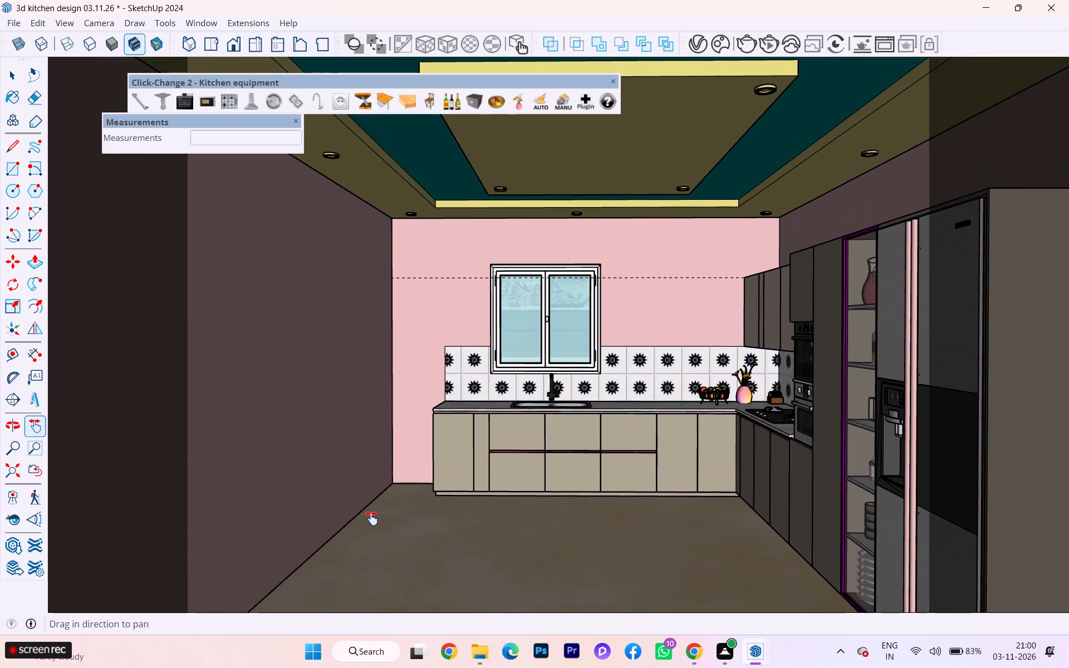
{"action": "left_click_drag", "start_coordinate": [371, 518], "coordinate": [367, 508]}
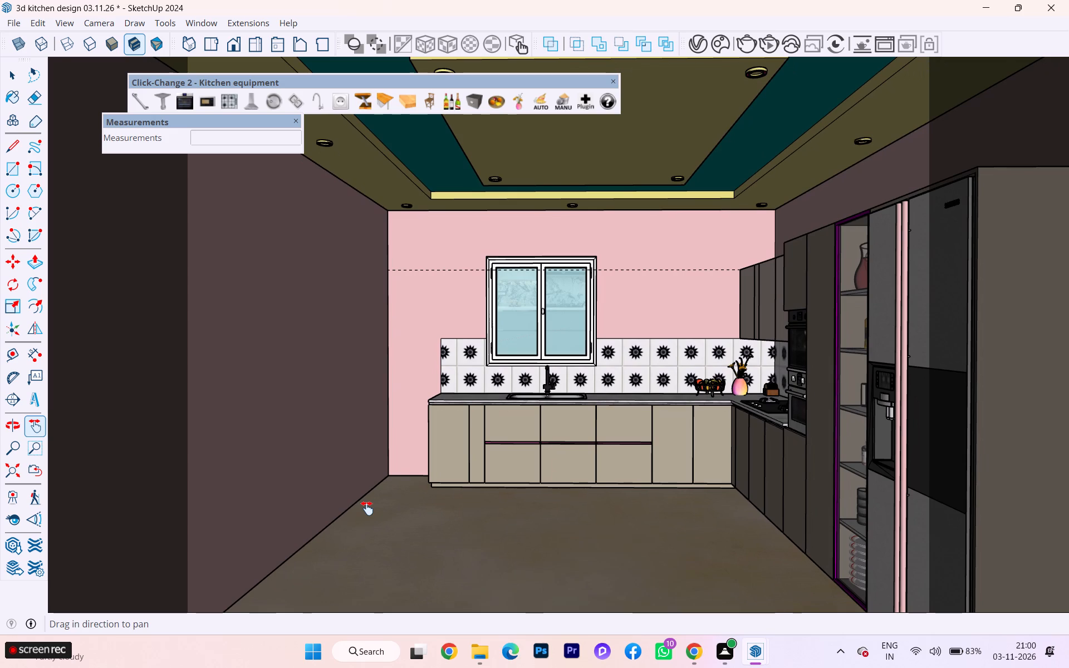
{"action": "scroll", "coordinate": [367, 508], "scroll_direction": "down", "scroll_amount": 1}
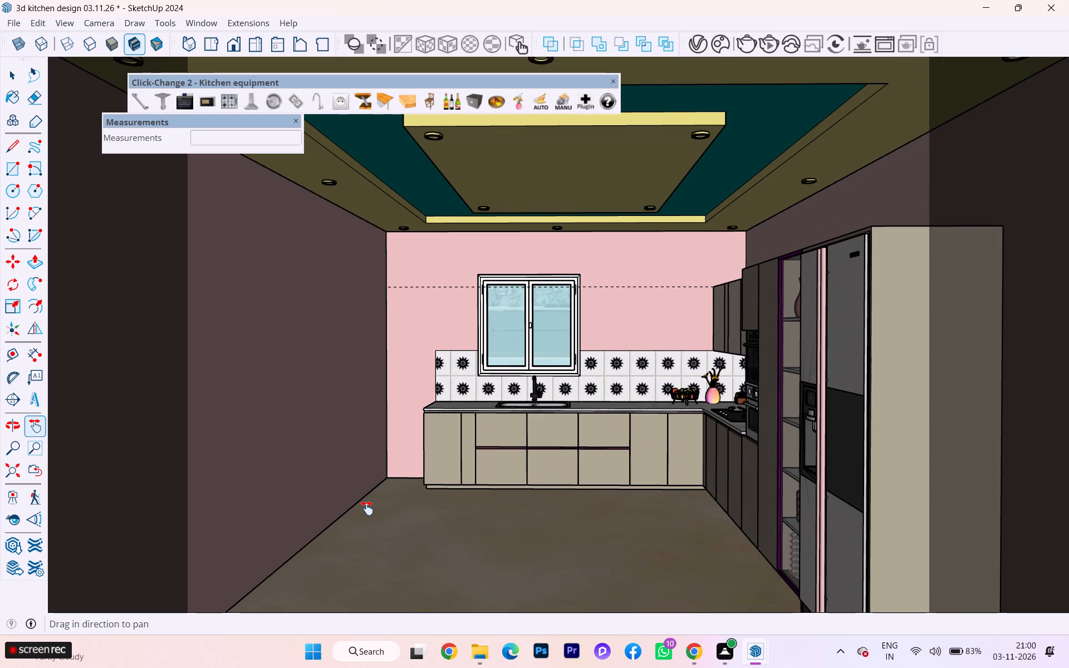
{"action": "scroll", "coordinate": [367, 508], "scroll_direction": "up", "scroll_amount": 1}
{"action": "scroll", "coordinate": [367, 508], "scroll_direction": "down", "scroll_amount": 1}
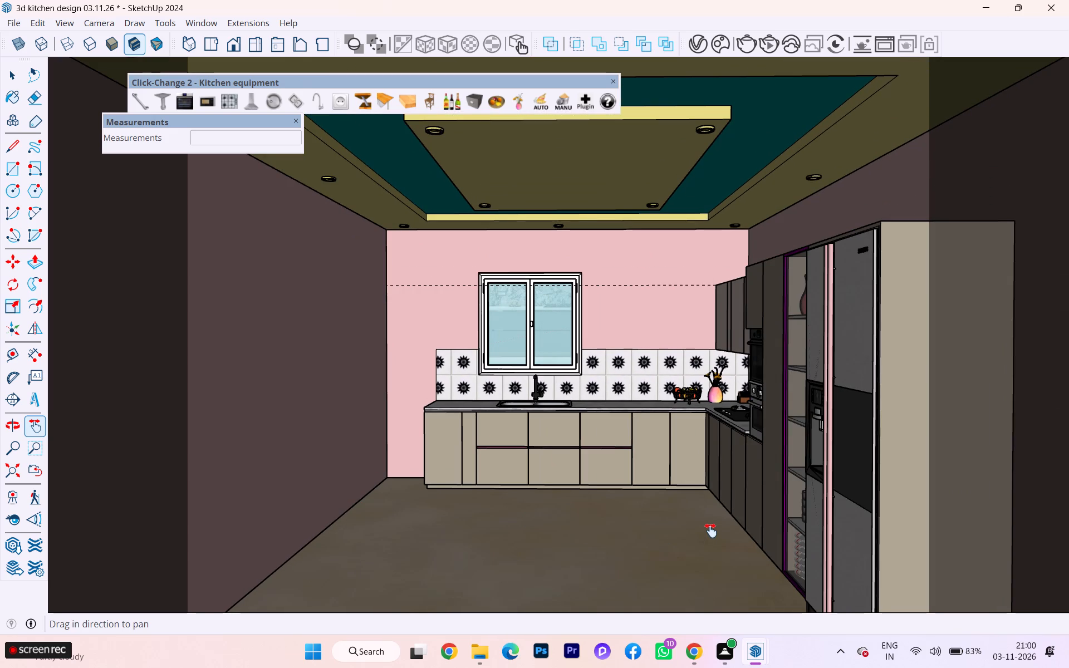
{"action": "scroll", "coordinate": [843, 486], "scroll_direction": "down", "scroll_amount": 1}
{"action": "scroll", "coordinate": [645, 474], "scroll_direction": "up", "scroll_amount": 1}
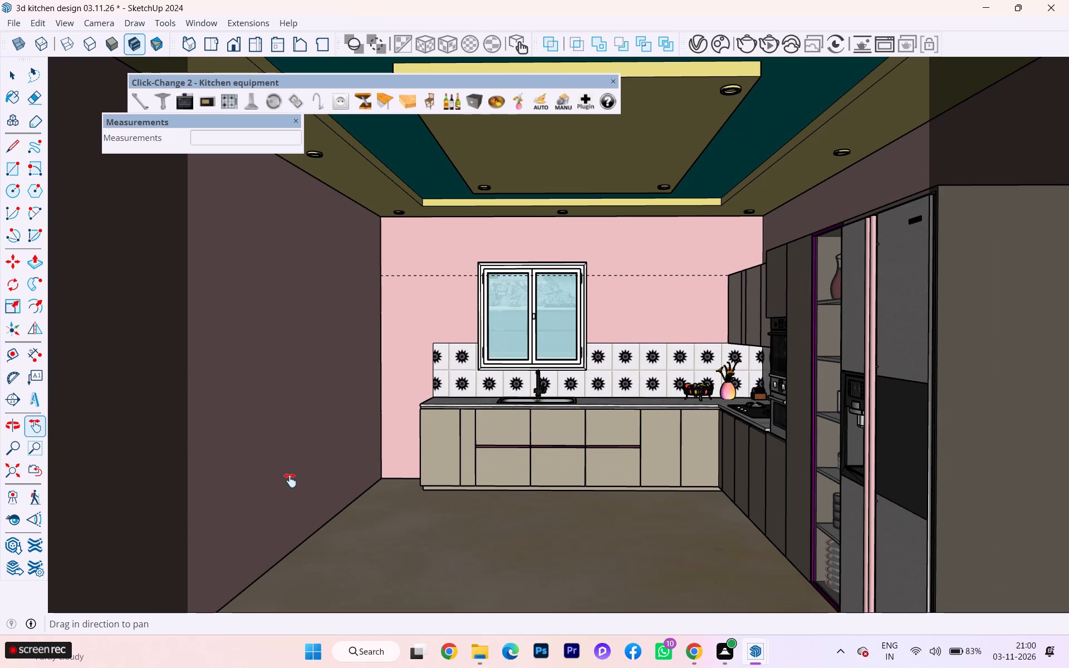
{"action": "scroll", "coordinate": [290, 480], "scroll_direction": "down", "scroll_amount": 1}
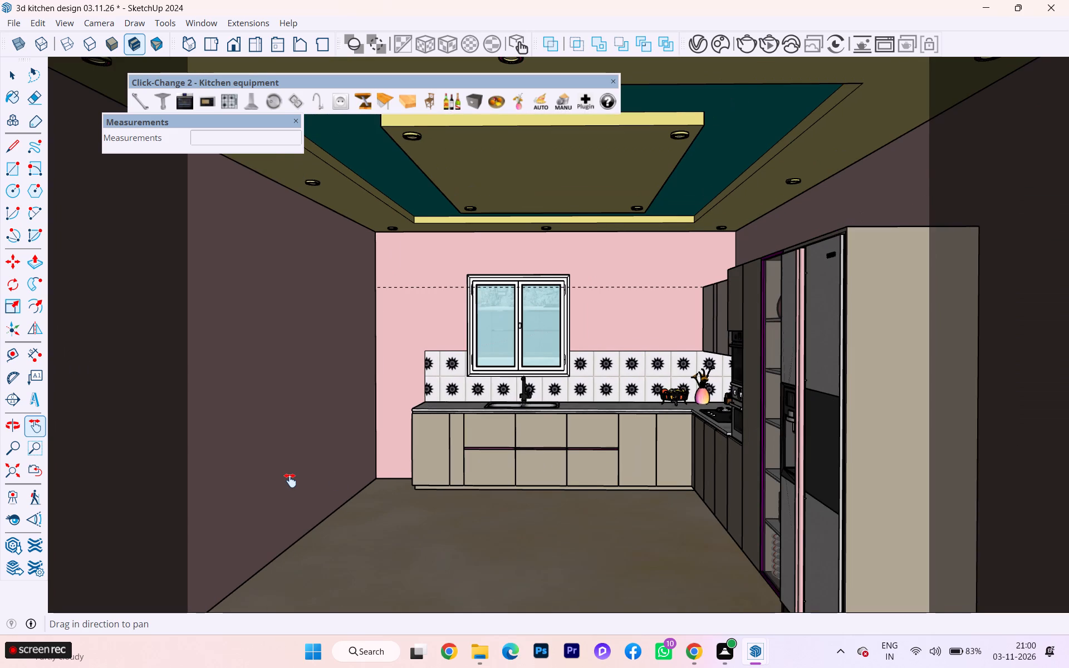
{"action": "scroll", "coordinate": [290, 480], "scroll_direction": "up", "scroll_amount": 1}
{"action": "scroll", "coordinate": [290, 480], "scroll_direction": "down", "scroll_amount": 1}
{"action": "scroll", "coordinate": [256, 478], "scroll_direction": "up", "scroll_amount": 1}
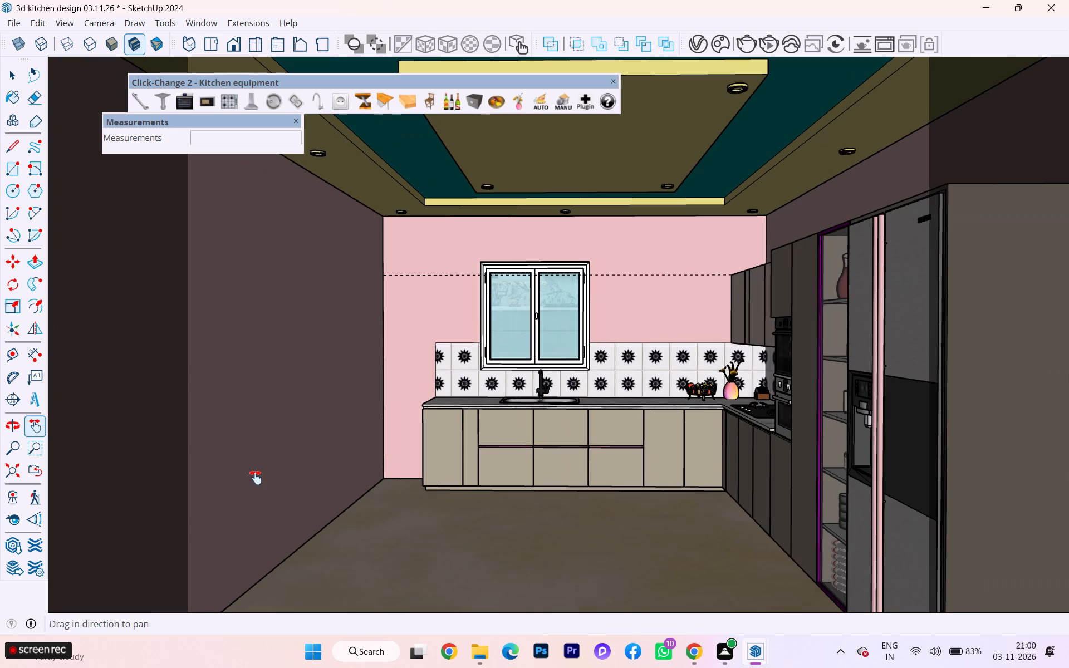
{"action": "scroll", "coordinate": [379, 477], "scroll_direction": "down", "scroll_amount": 1}
Settle the camera's final angle facing the window wall, keeping the refrigerator's front just within the safe frame.
{"action": "middle_click", "coordinate": [379, 477]}
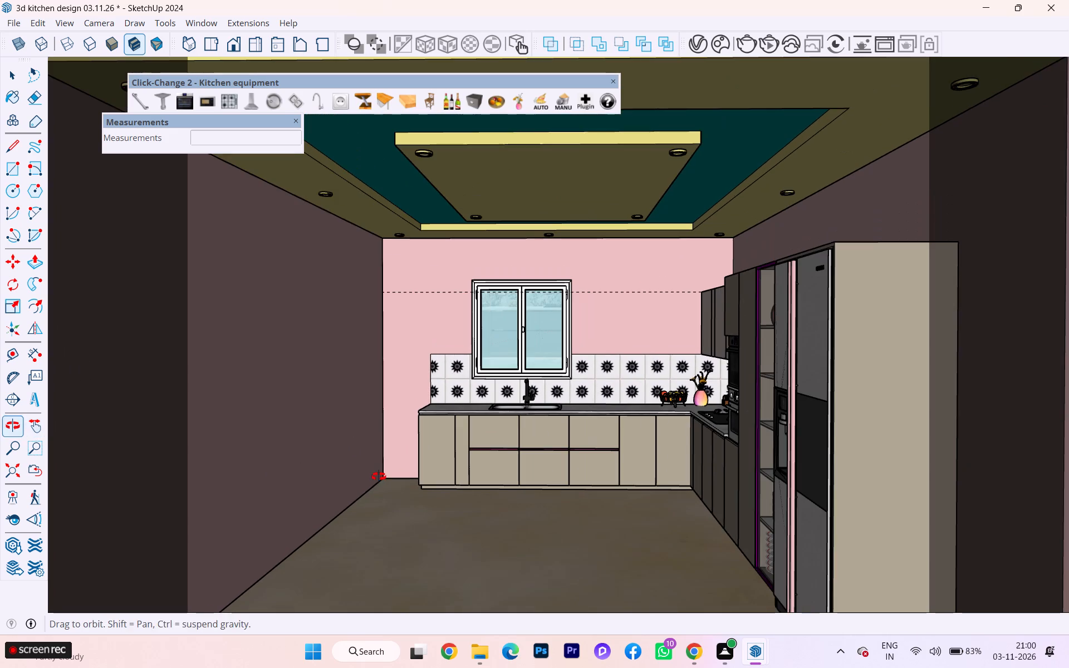
{"action": "scroll", "coordinate": [379, 477], "scroll_direction": "up", "scroll_amount": 1}
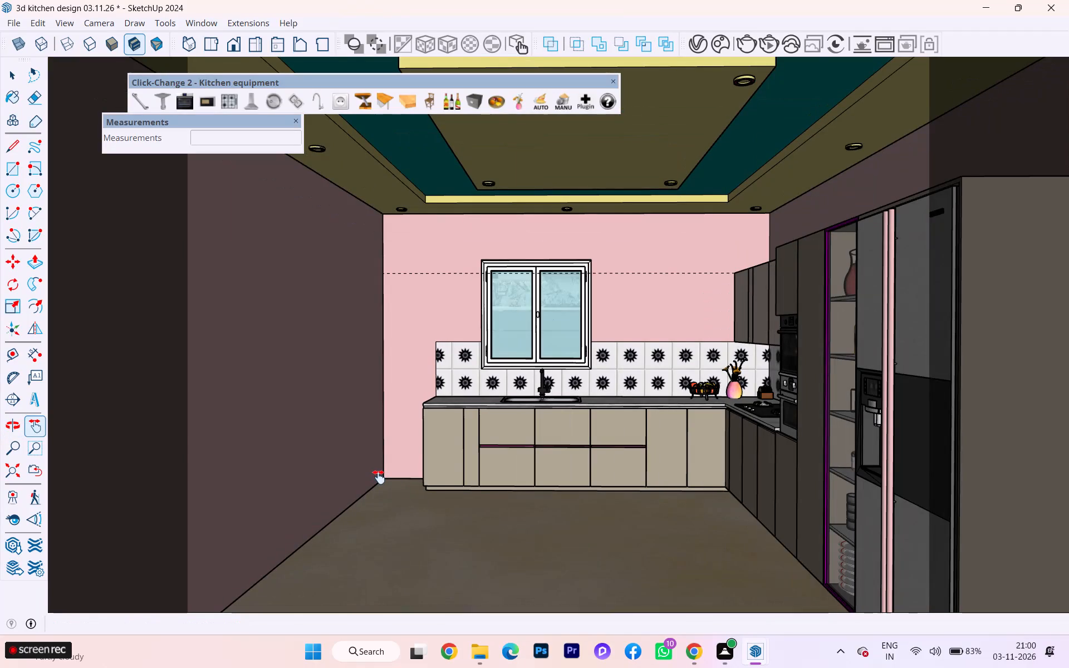
{"action": "scroll", "coordinate": [379, 477], "scroll_direction": "down", "scroll_amount": 1}
{"action": "scroll", "coordinate": [424, 503], "scroll_direction": "up", "scroll_amount": 1}
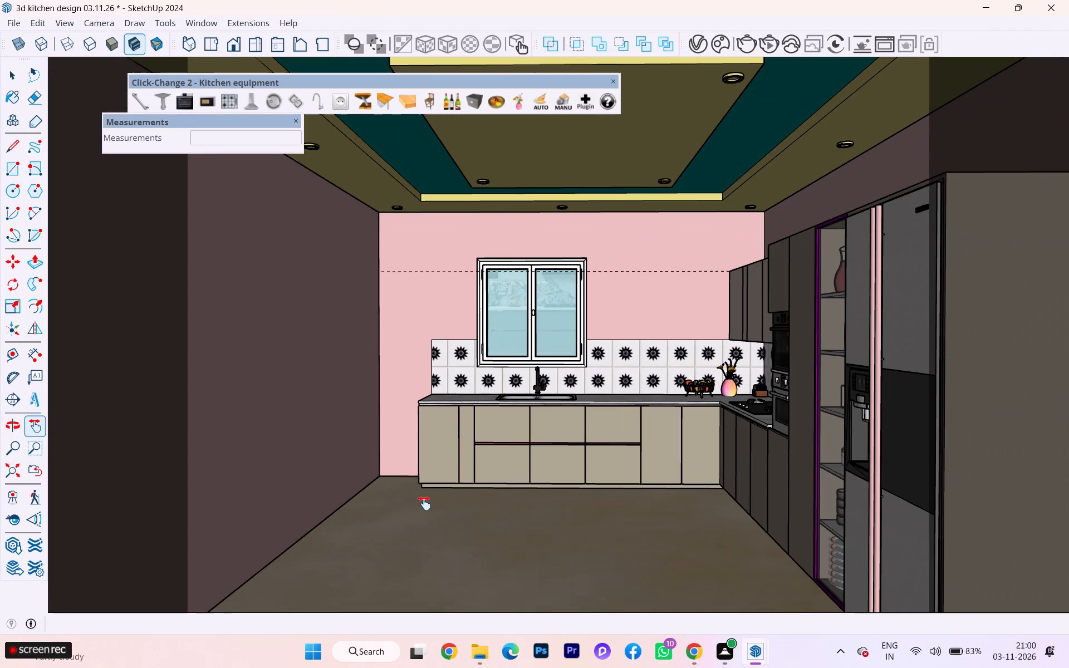
{"action": "middle_click_drag", "start_coordinate": [424, 503], "coordinate": [422, 494]}
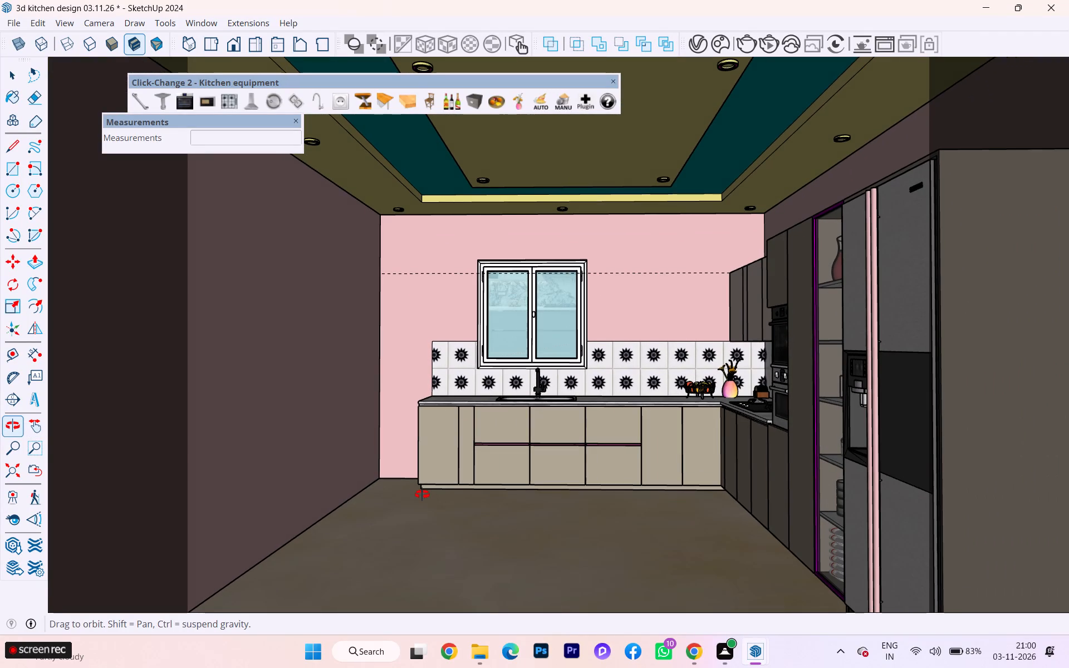
{"action": "middle_click_drag", "start_coordinate": [422, 494], "coordinate": [415, 500]}
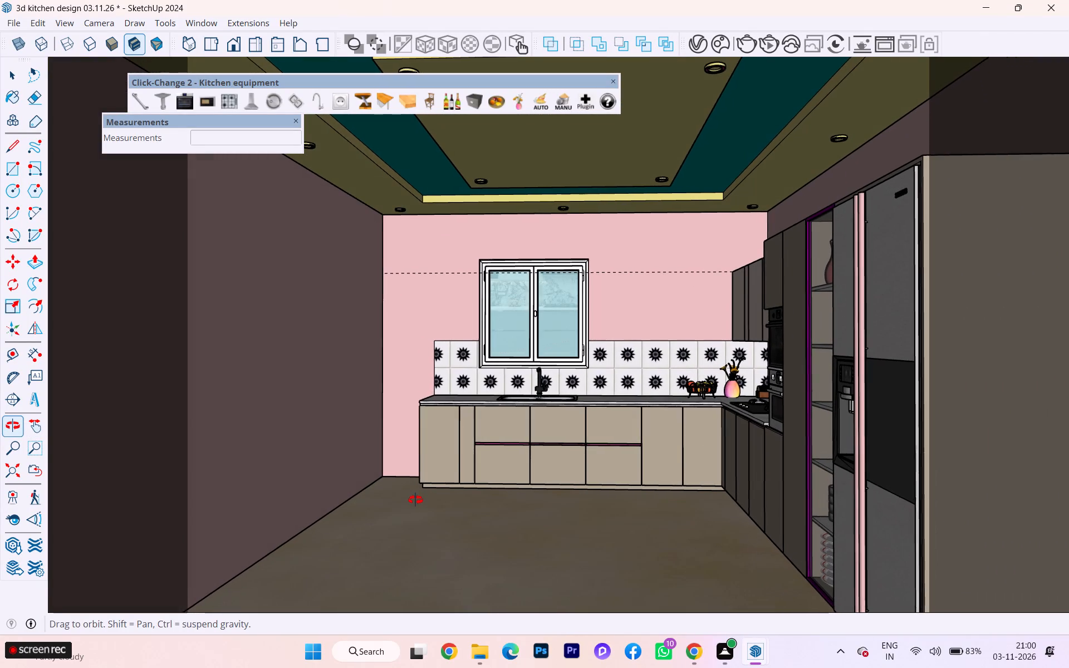
{"action": "middle_click_drag", "start_coordinate": [415, 500], "coordinate": [416, 500]}
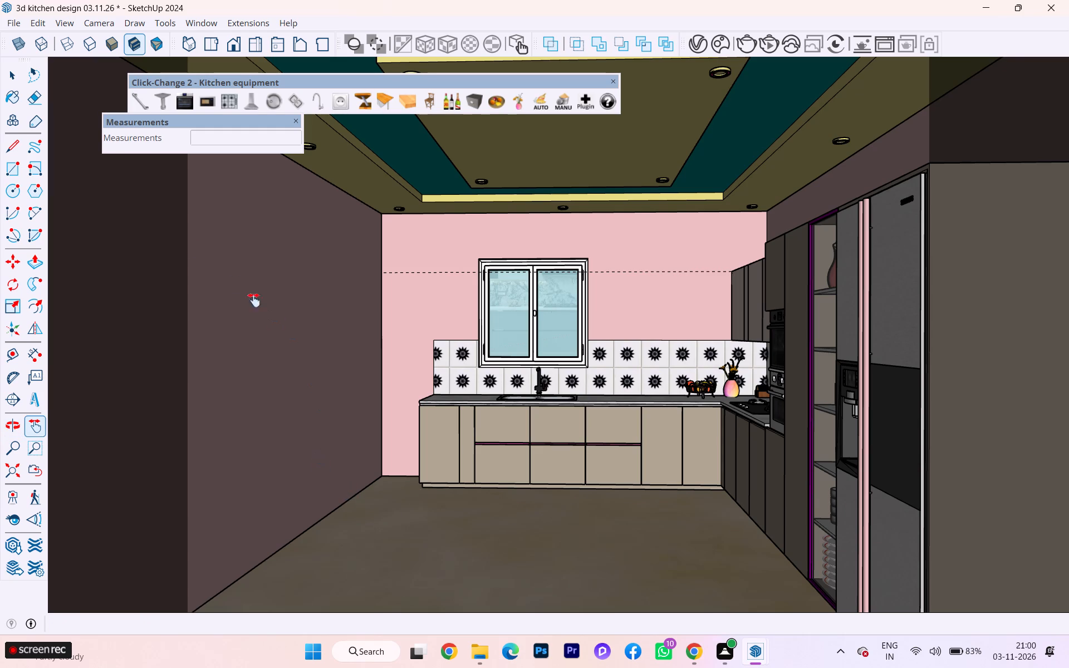
Save the frontal kitchen view as the first scene and update that scene to the current camera.
{"action": "left_click", "coordinate": [39, 17]}
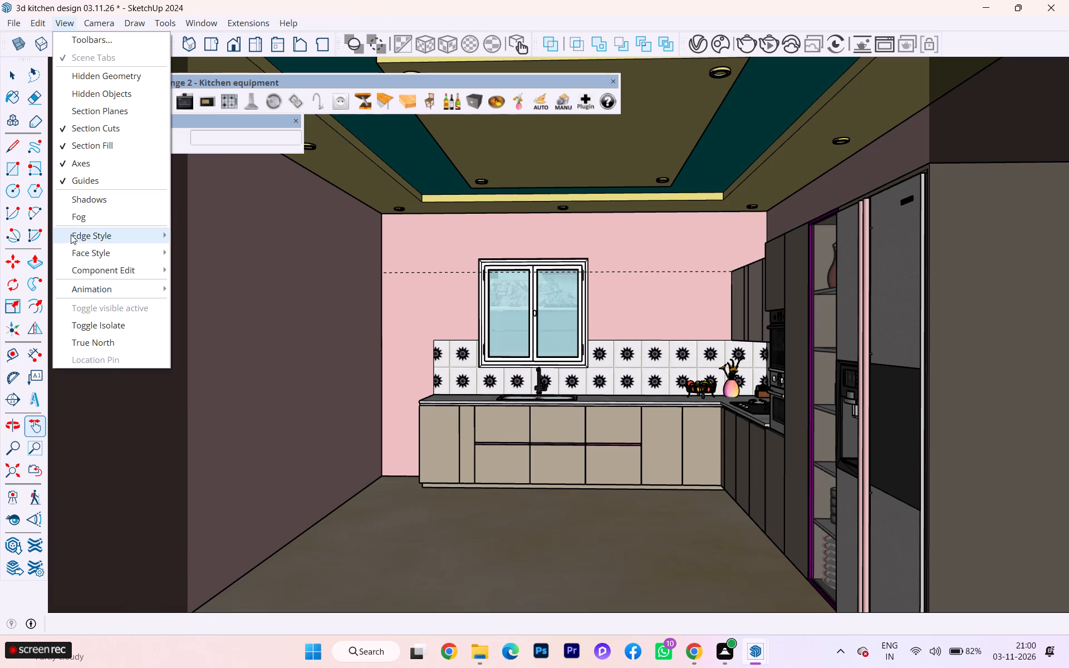
{"action": "left_click", "coordinate": [91, 284]}
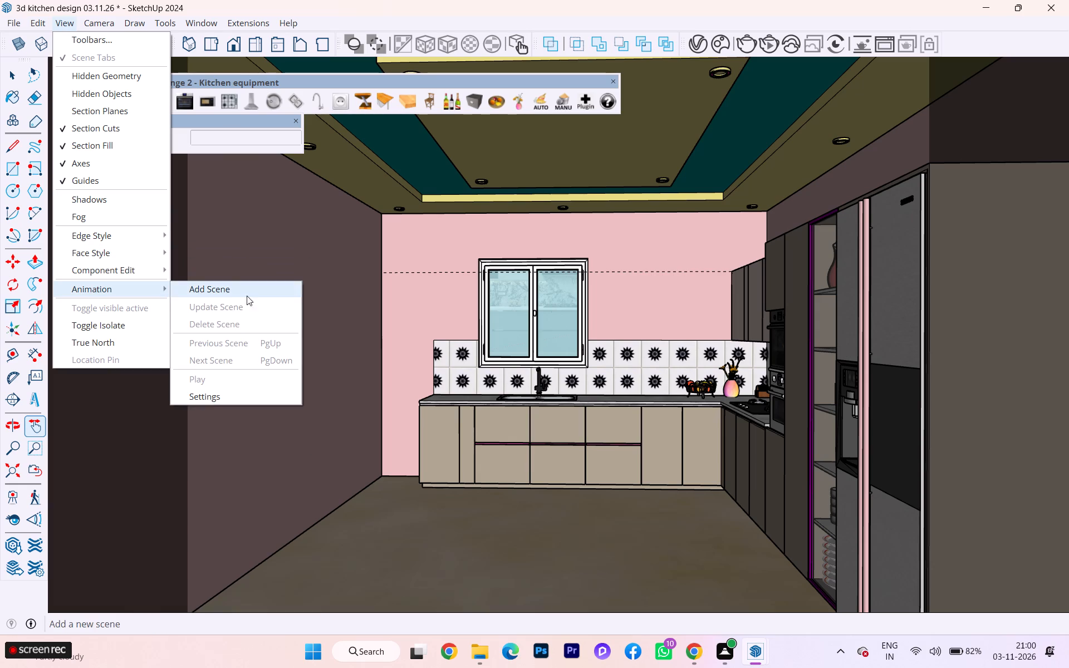
{"action": "left_click", "coordinate": [241, 288]}
{"action": "right_click", "coordinate": [90, 66]}
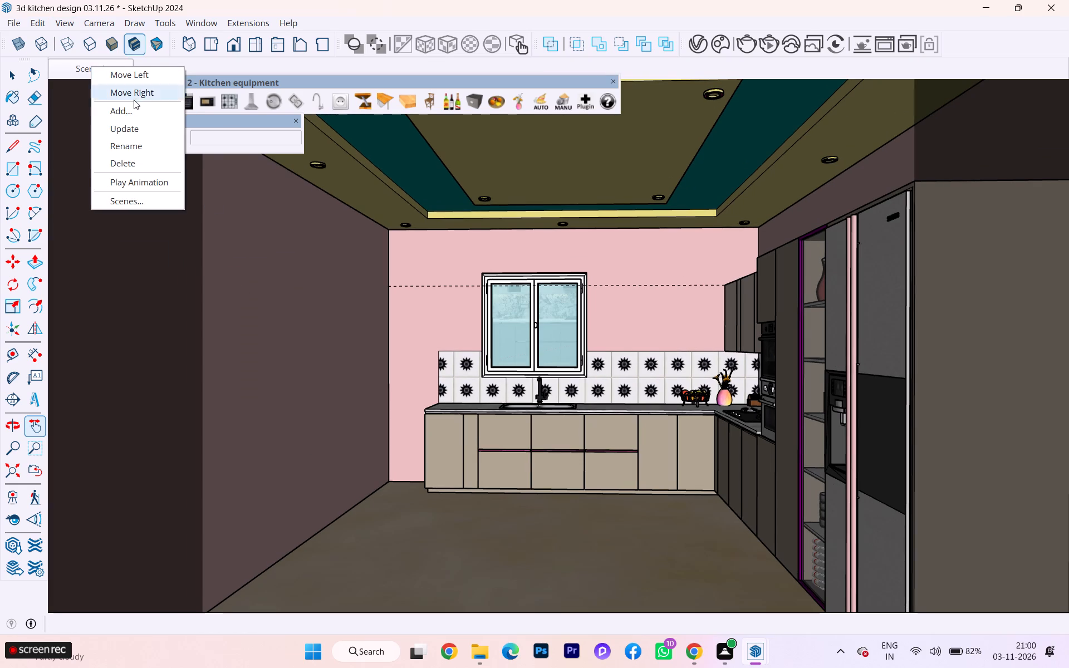
{"action": "left_click", "coordinate": [125, 133]}
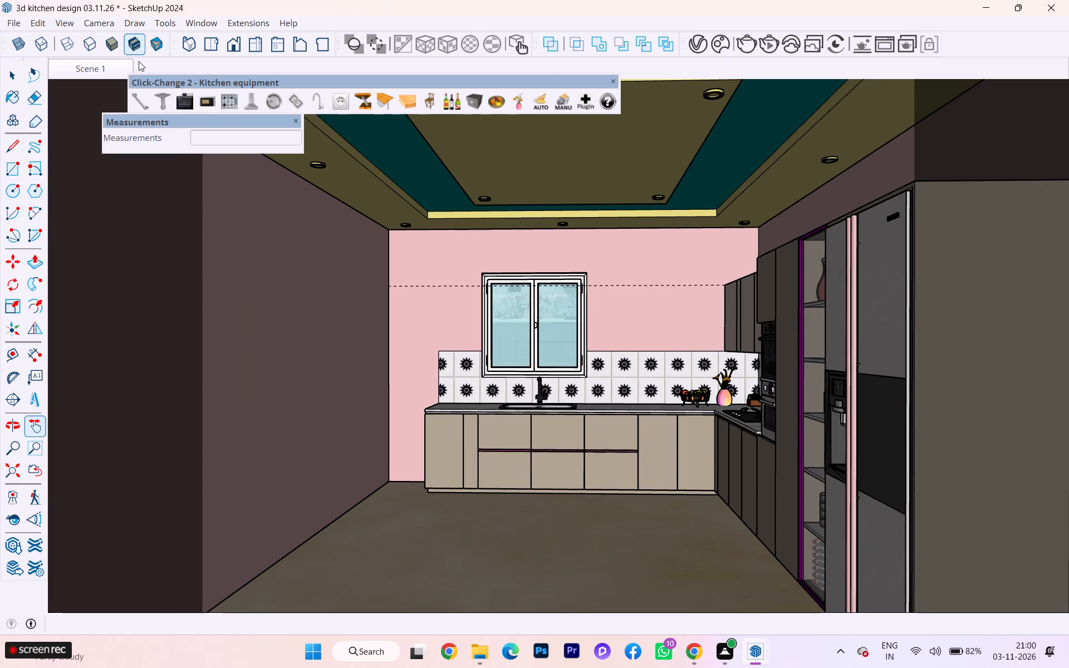
Add a second scene after the first and make it the active scene.
{"action": "right_click", "coordinate": [121, 66]}
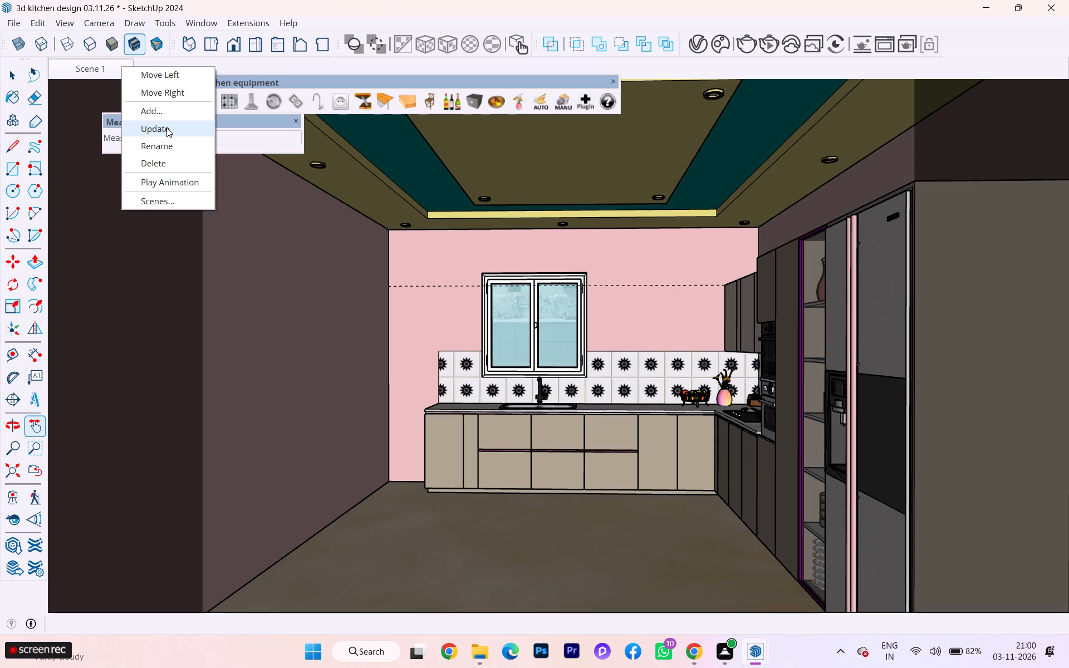
{"action": "left_click", "coordinate": [162, 112]}
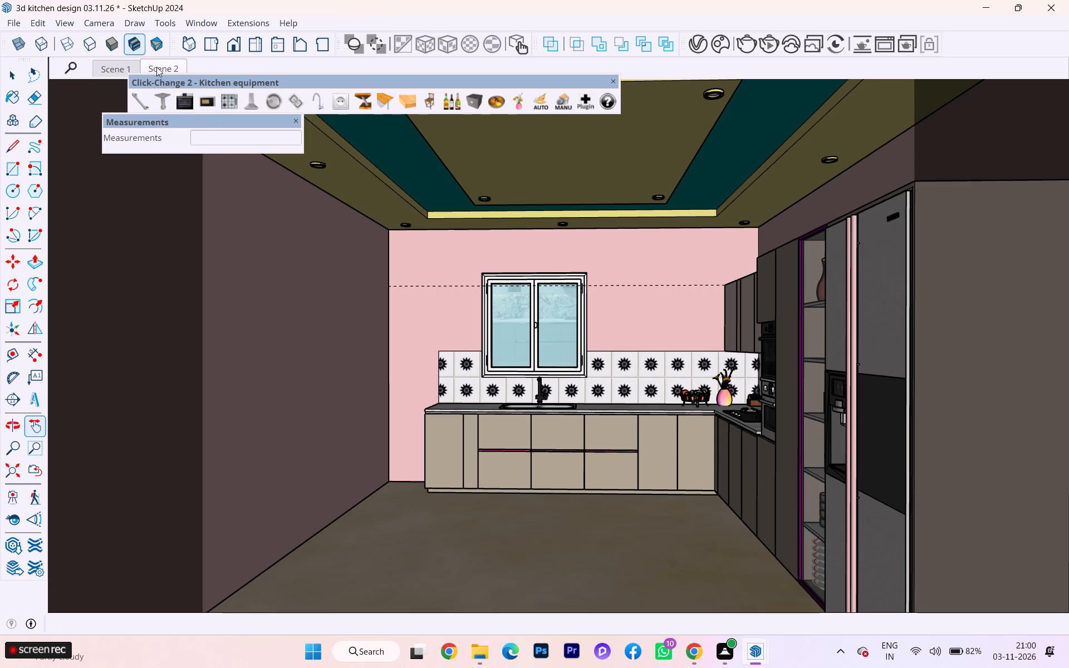
{"action": "left_click", "coordinate": [170, 65]}
Show the Default Tray and make the wall 3 tag visible.
{"action": "left_click", "coordinate": [205, 19]}
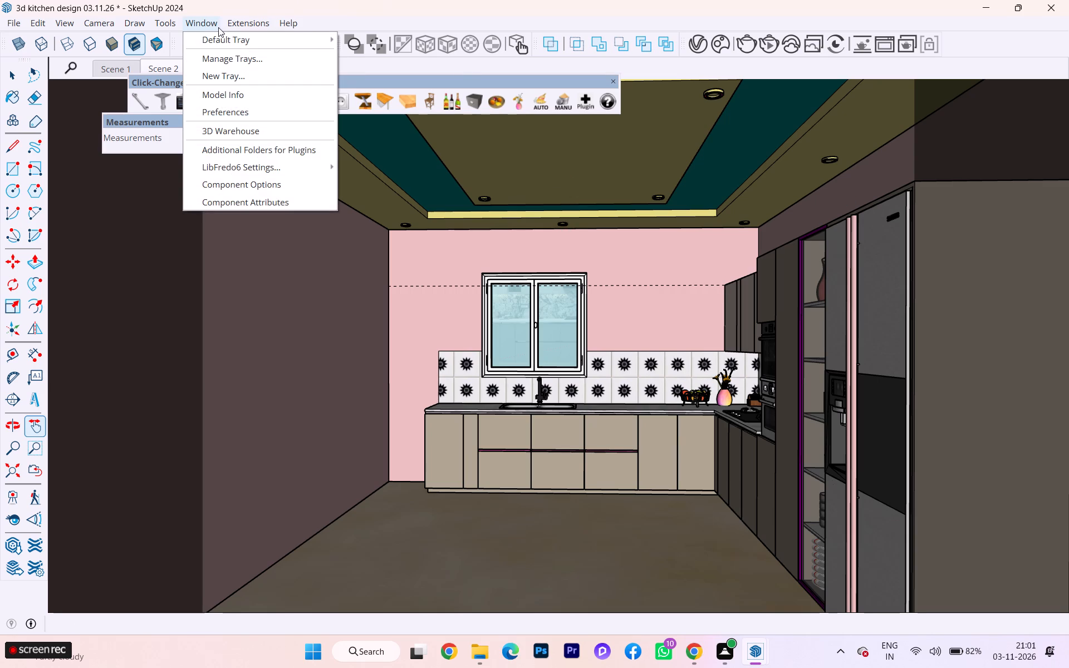
{"action": "left_click", "coordinate": [229, 37]}
{"action": "left_click", "coordinate": [346, 46]}
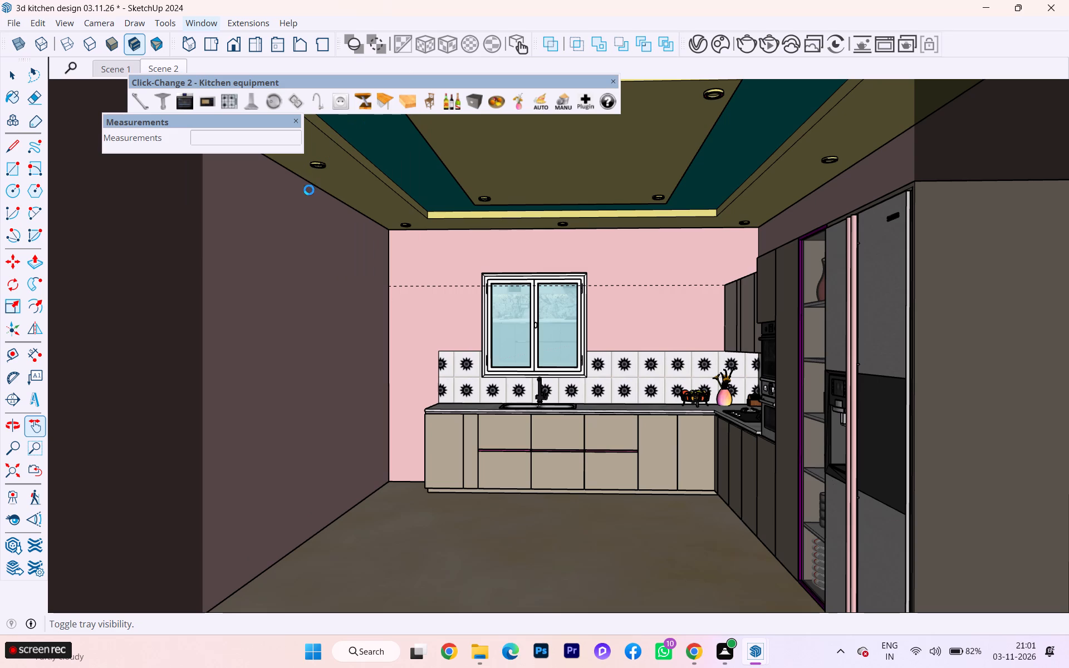
{"action": "scroll", "coordinate": [860, 271], "scroll_direction": "down", "scroll_amount": 1}
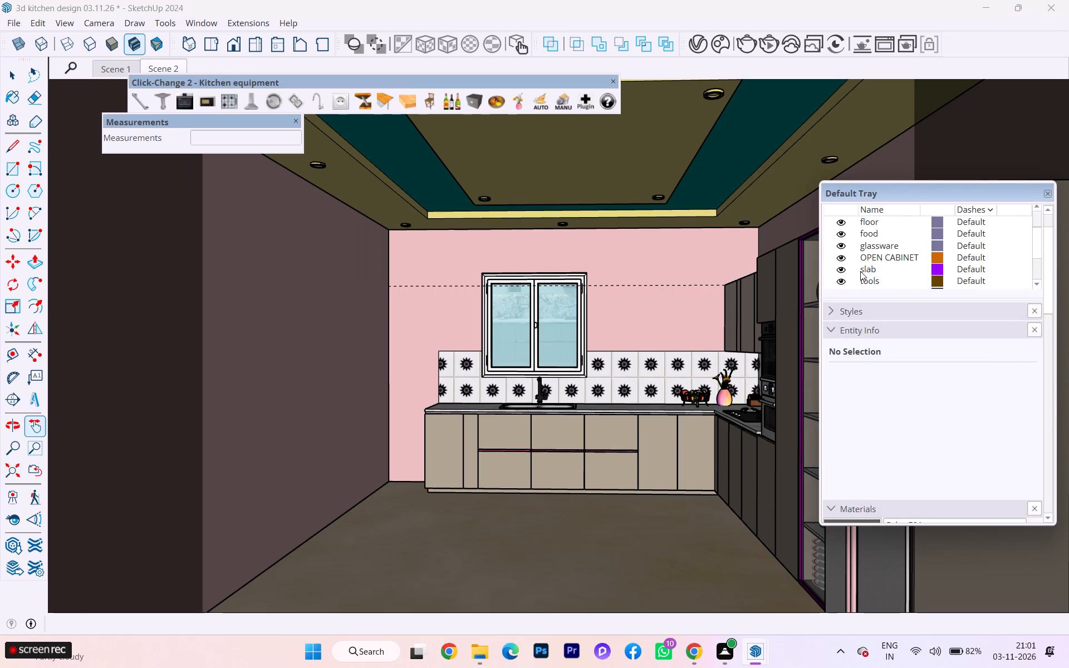
{"action": "scroll", "coordinate": [860, 277], "scroll_direction": "down", "scroll_amount": 2}
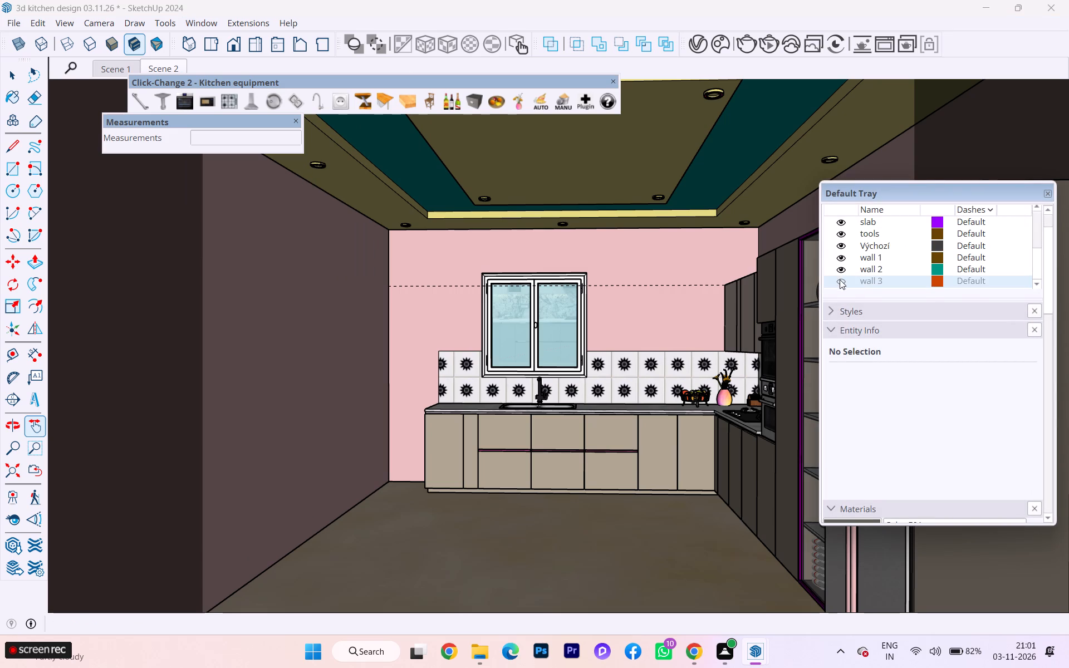
{"action": "left_click", "coordinate": [840, 279]}
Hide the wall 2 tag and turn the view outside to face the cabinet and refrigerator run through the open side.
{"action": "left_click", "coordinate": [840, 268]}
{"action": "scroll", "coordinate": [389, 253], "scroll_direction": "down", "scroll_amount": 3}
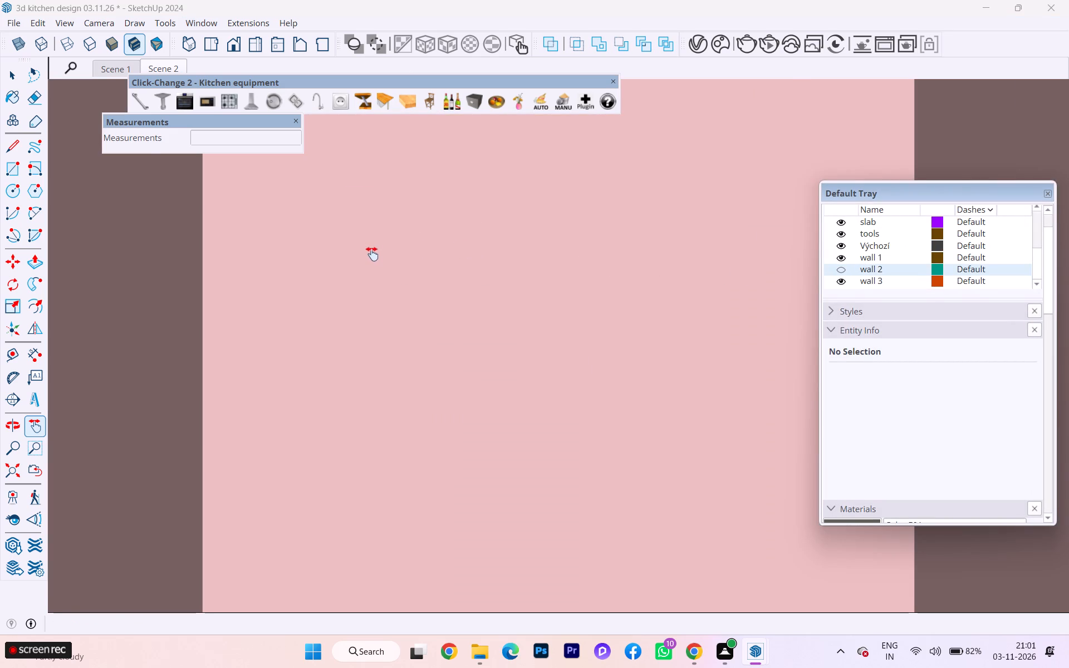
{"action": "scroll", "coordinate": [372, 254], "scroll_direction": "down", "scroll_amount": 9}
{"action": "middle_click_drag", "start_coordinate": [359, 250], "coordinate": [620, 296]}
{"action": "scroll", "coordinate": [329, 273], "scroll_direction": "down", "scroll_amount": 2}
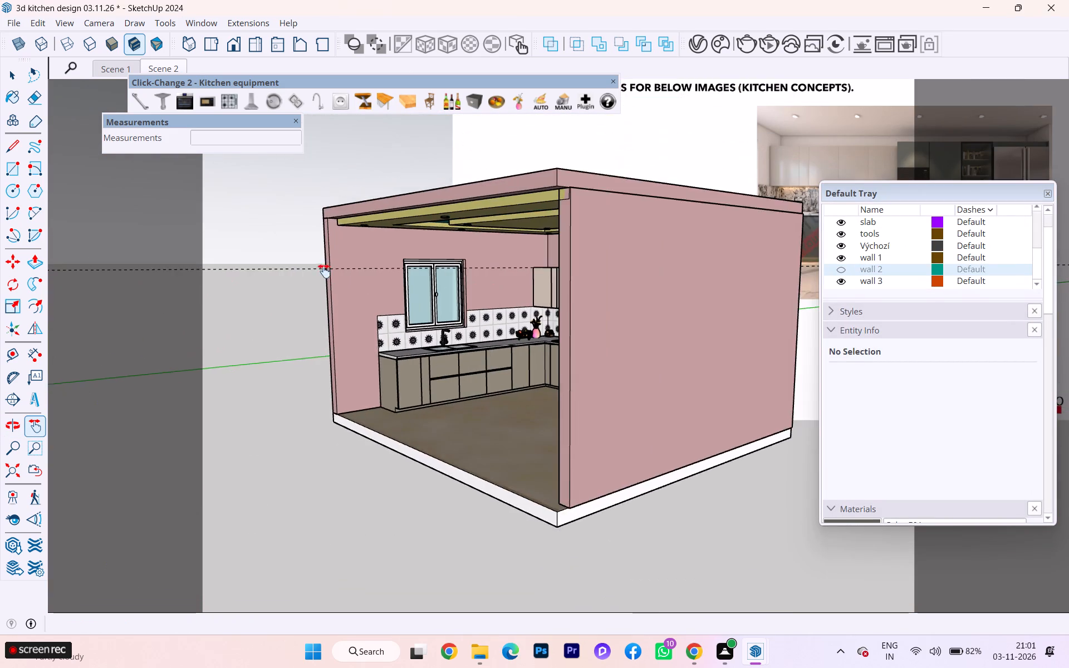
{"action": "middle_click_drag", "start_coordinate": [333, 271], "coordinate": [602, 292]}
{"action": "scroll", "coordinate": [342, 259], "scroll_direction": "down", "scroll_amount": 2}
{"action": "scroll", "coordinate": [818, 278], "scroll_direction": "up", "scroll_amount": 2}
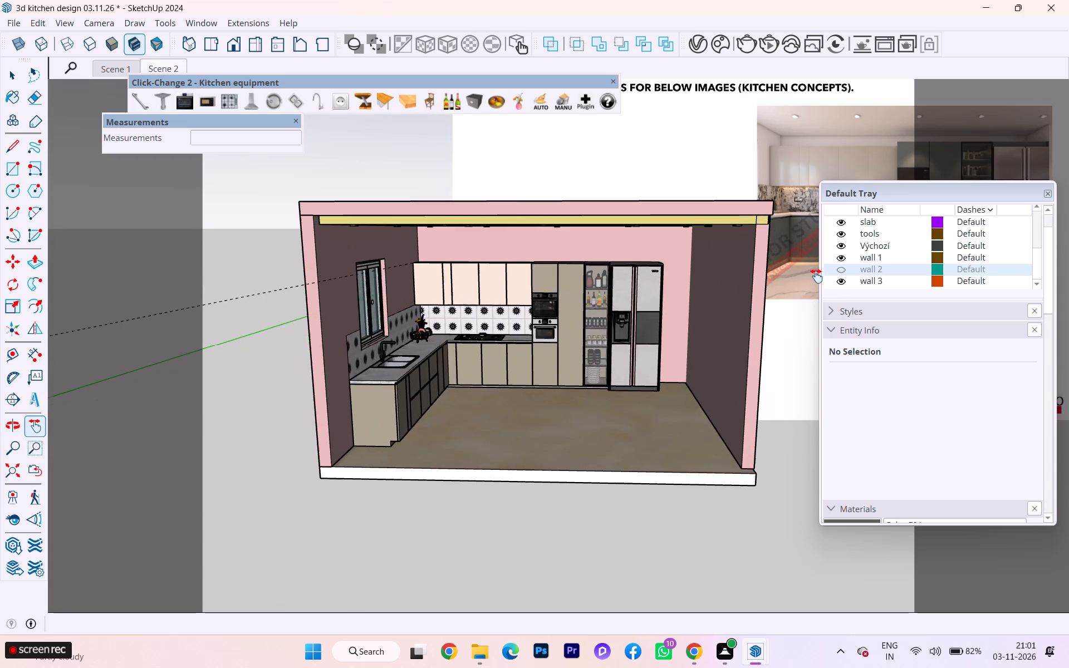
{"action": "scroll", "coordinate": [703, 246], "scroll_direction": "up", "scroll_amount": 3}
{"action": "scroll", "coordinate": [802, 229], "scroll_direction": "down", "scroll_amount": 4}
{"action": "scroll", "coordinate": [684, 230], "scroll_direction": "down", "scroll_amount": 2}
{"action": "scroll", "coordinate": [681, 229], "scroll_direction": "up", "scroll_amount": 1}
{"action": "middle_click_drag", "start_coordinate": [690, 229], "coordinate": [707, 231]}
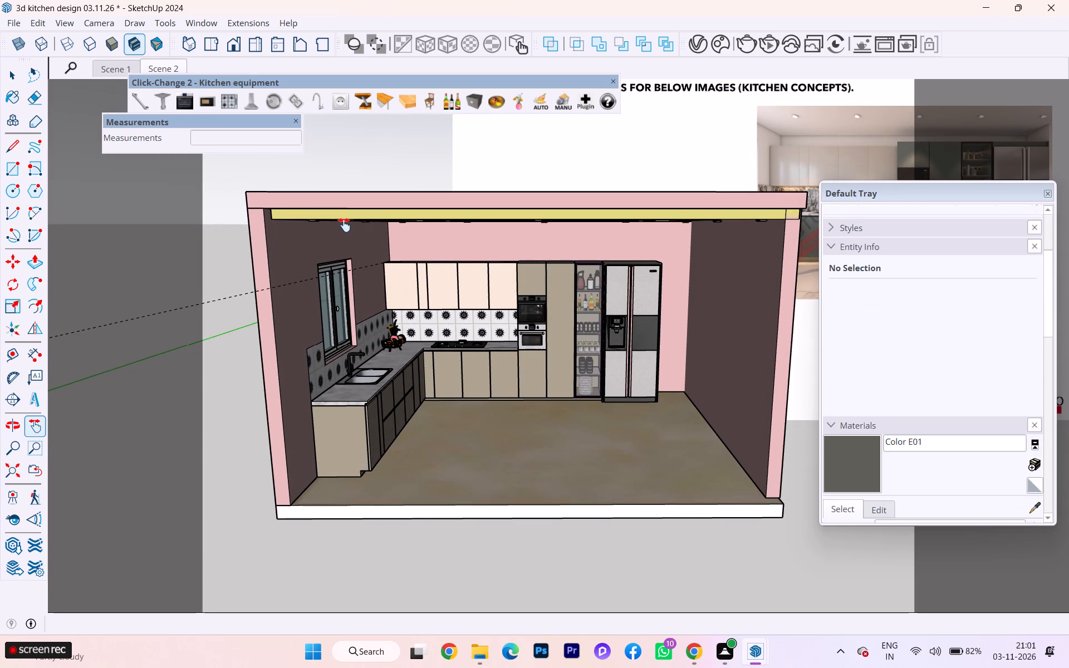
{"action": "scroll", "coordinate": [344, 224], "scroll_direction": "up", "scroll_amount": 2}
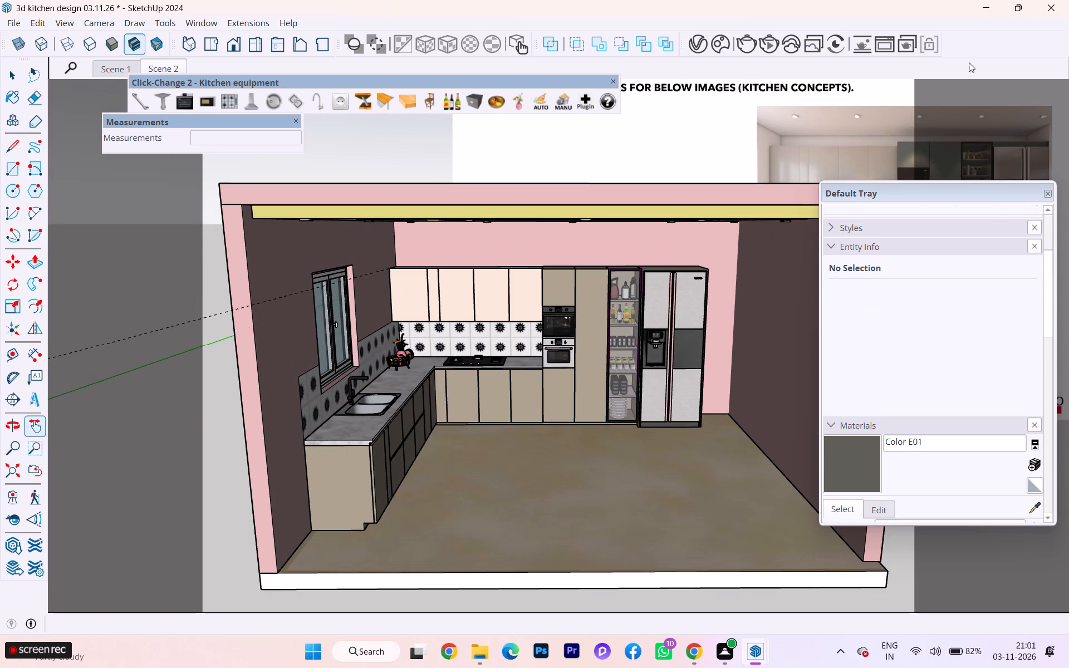
Make the wall 2 tag visible again and face that wall roughly straight on from outside the room.
{"action": "scroll", "coordinate": [944, 252], "scroll_direction": "up", "scroll_amount": 3}
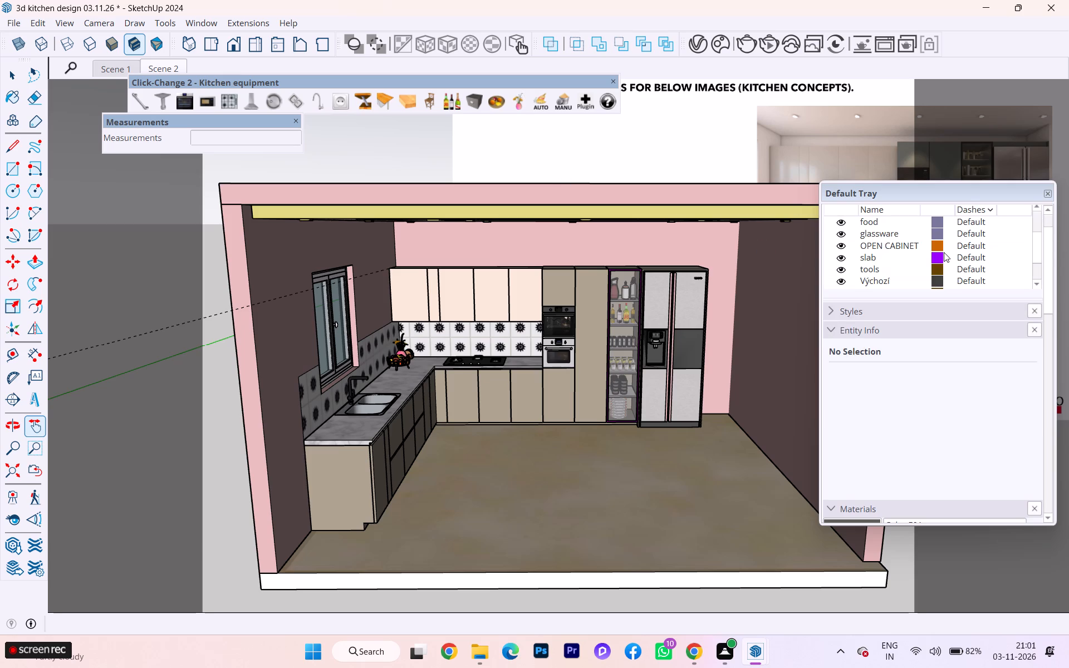
{"action": "scroll", "coordinate": [896, 267], "scroll_direction": "down", "scroll_amount": 2}
{"action": "left_click", "coordinate": [845, 226]}
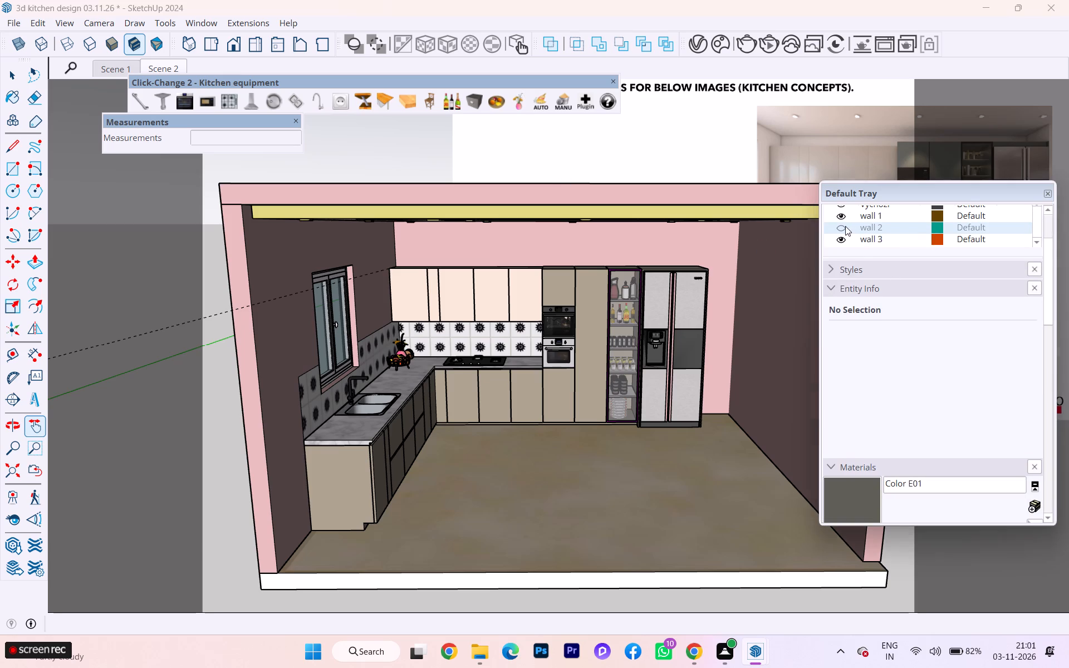
{"action": "scroll", "coordinate": [682, 242], "scroll_direction": "down", "scroll_amount": 1}
{"action": "middle_click_drag", "start_coordinate": [680, 243], "coordinate": [685, 212]}
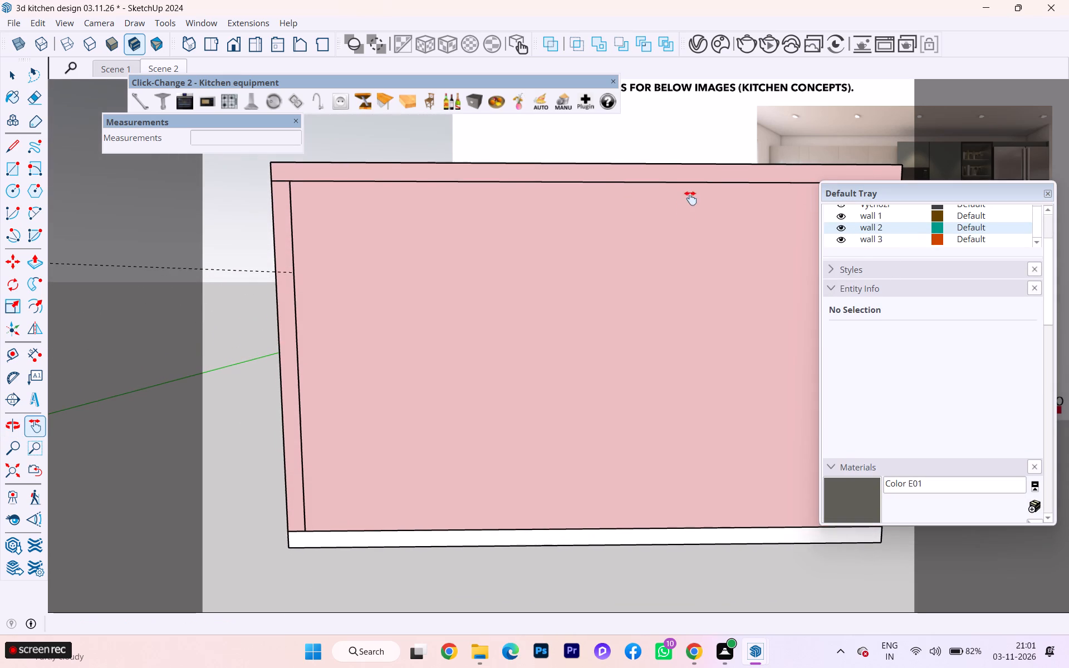
{"action": "scroll", "coordinate": [614, 200], "scroll_direction": "down", "scroll_amount": 1}
{"action": "scroll", "coordinate": [720, 176], "scroll_direction": "up", "scroll_amount": 1}
{"action": "middle_click_drag", "start_coordinate": [693, 175], "coordinate": [677, 166]}
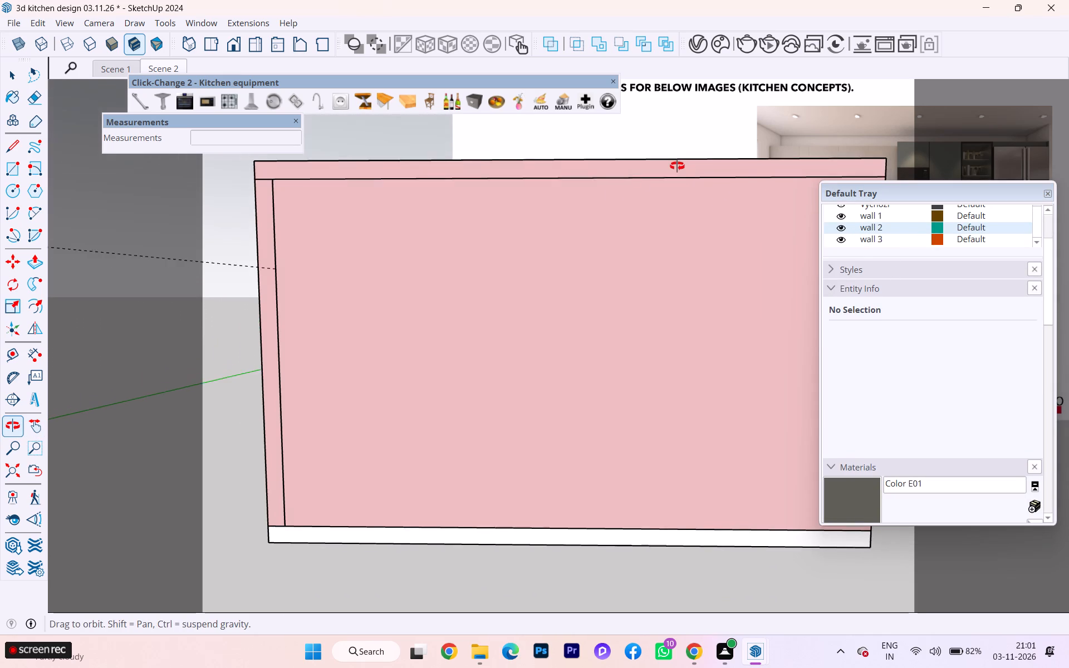
{"action": "middle_click_drag", "start_coordinate": [677, 166], "coordinate": [676, 157]}
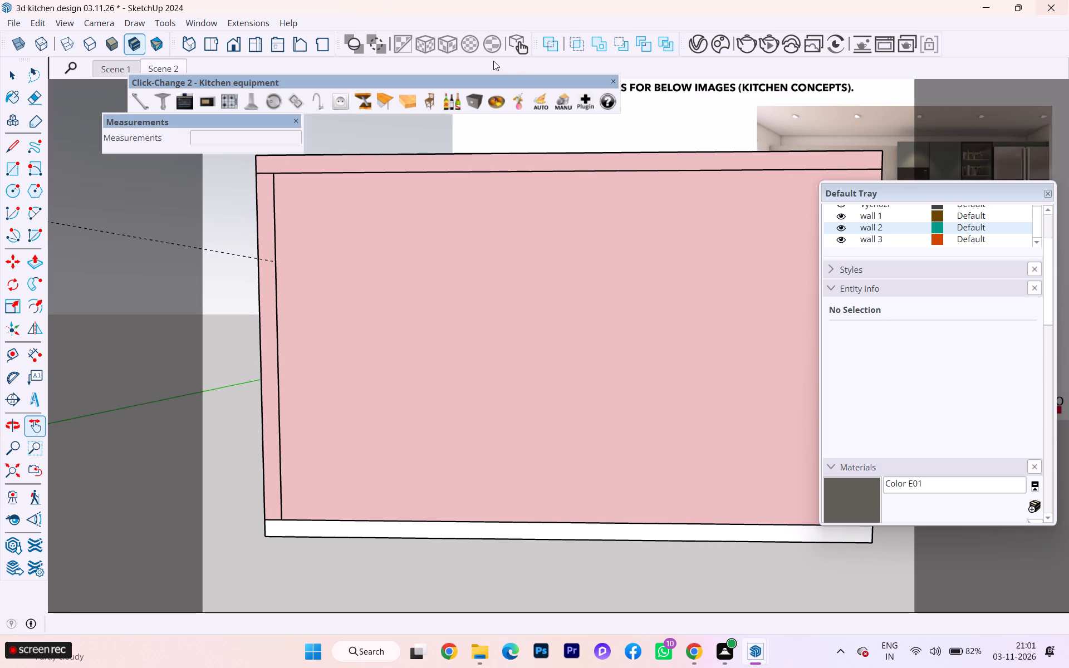
Turn off Safe Frame in the V-Ray render output settings and close the Asset Editor.
{"action": "left_click", "coordinate": [709, 46]}
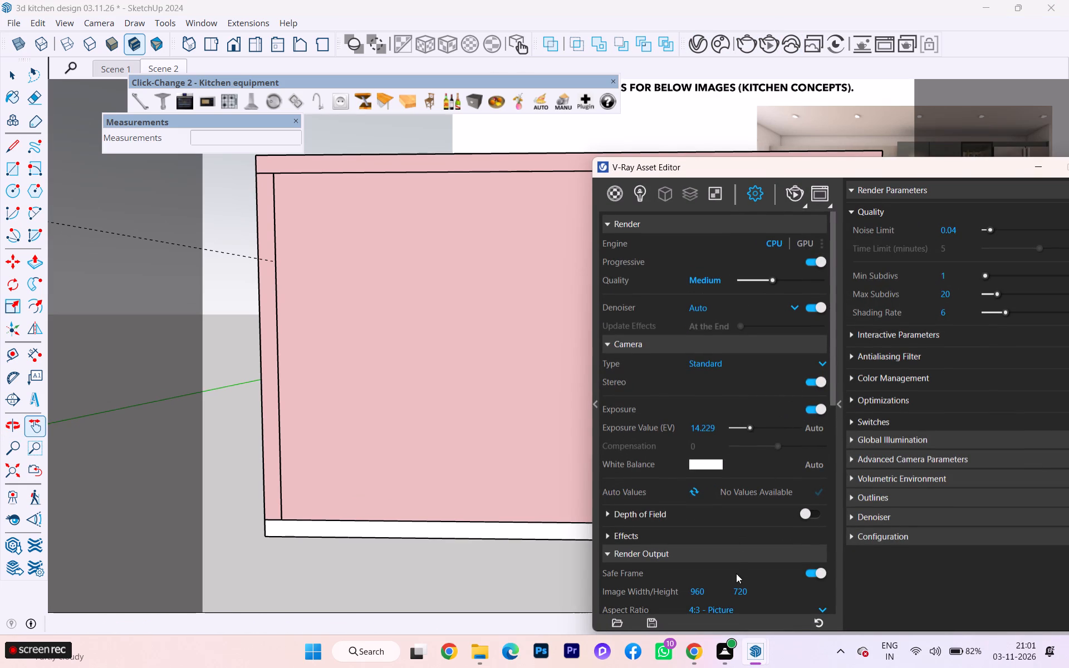
{"action": "left_click", "coordinate": [817, 574]}
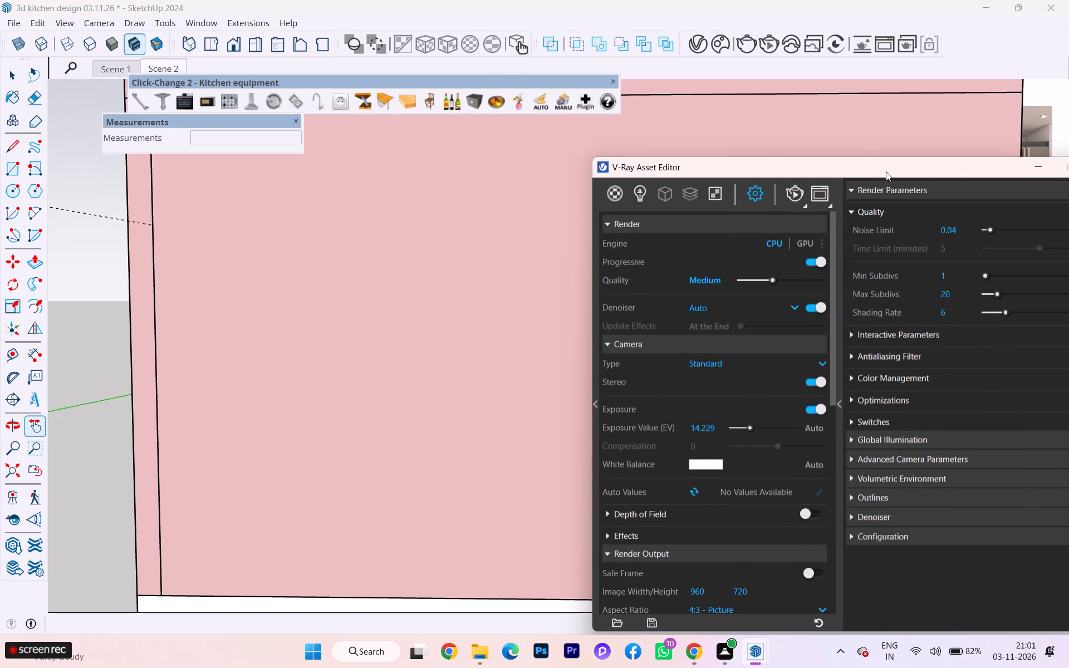
{"action": "left_click_drag", "start_coordinate": [962, 161], "coordinate": [862, 157]}
{"action": "left_click", "coordinate": [1015, 165]}
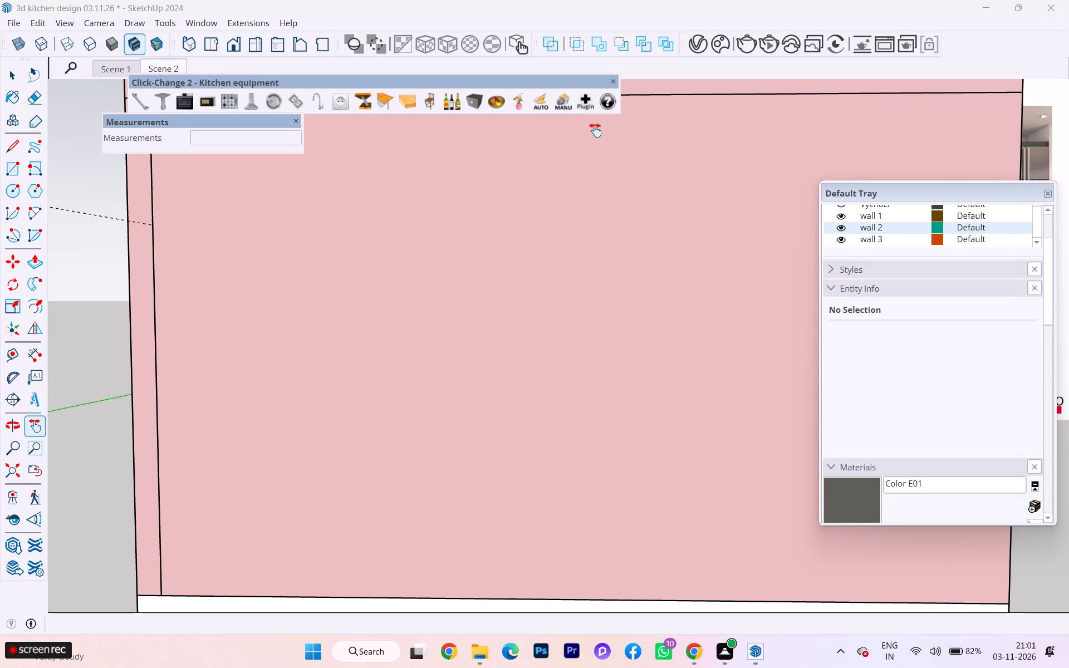
Hide the Click-Change 2 kitchen equipment tools and move the Measurements box clear of the model.
{"action": "left_click", "coordinate": [610, 81]}
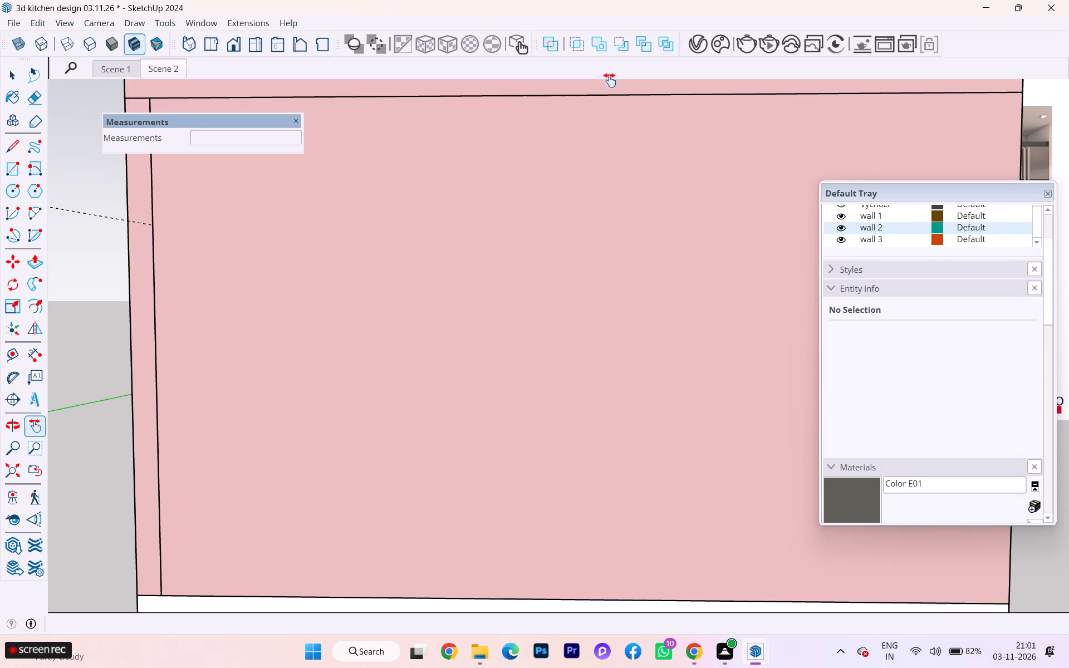
{"action": "left_click_drag", "start_coordinate": [271, 120], "coordinate": [156, 432]}
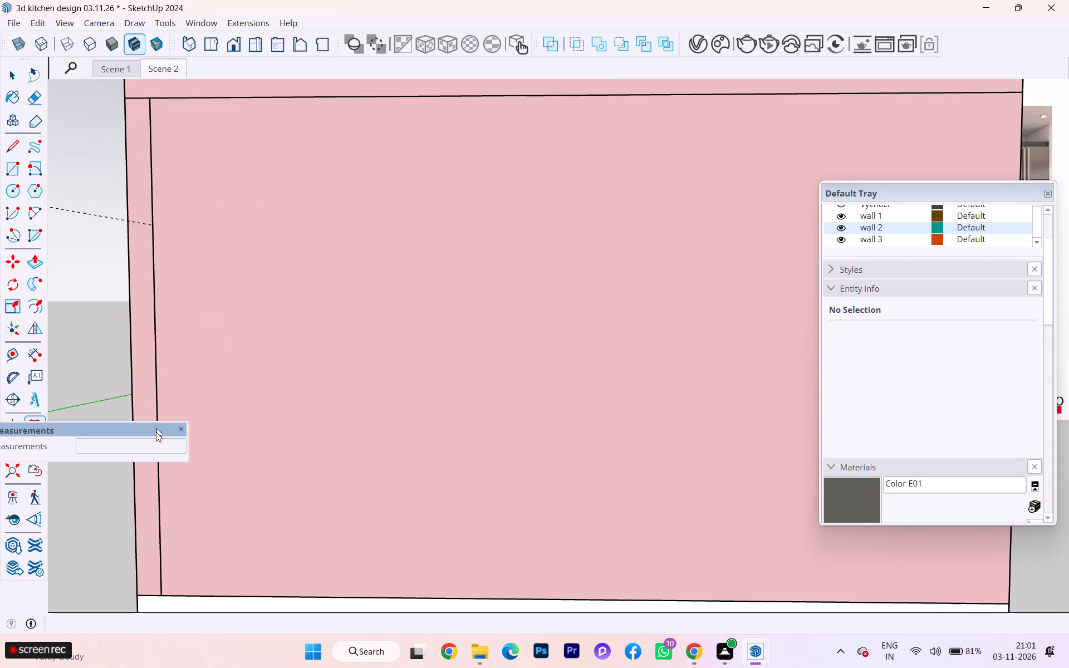
{"action": "left_click_drag", "start_coordinate": [156, 432], "coordinate": [145, 634]}
Show the Section tools in the workspace.
{"action": "scroll", "coordinate": [254, 225], "scroll_direction": "down", "scroll_amount": 1}
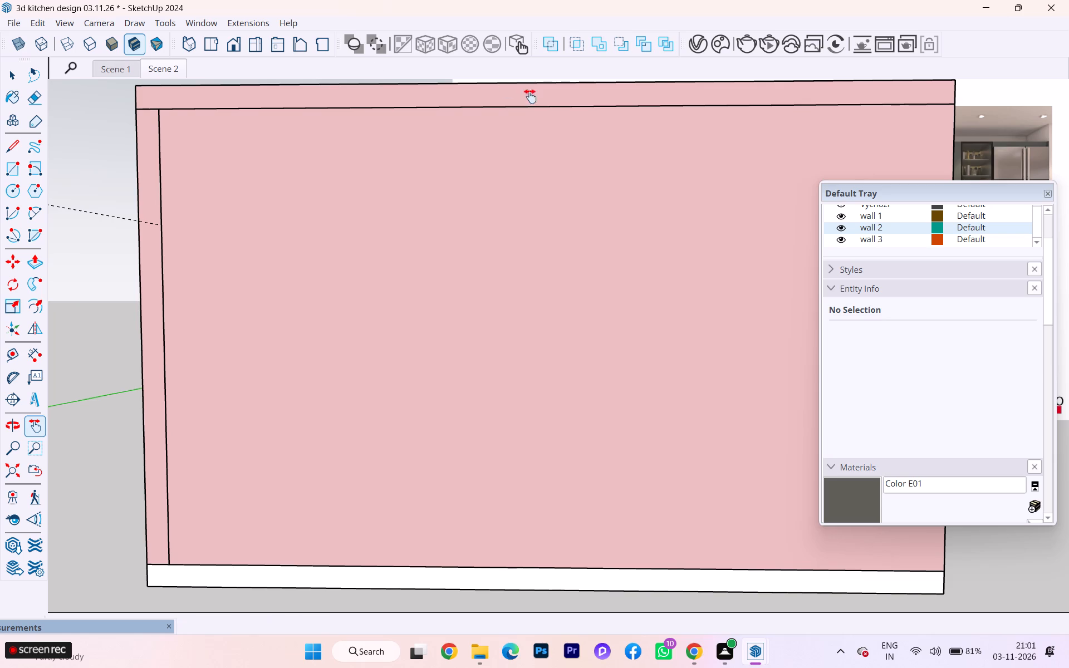
{"action": "middle_click", "coordinate": [633, 102]}
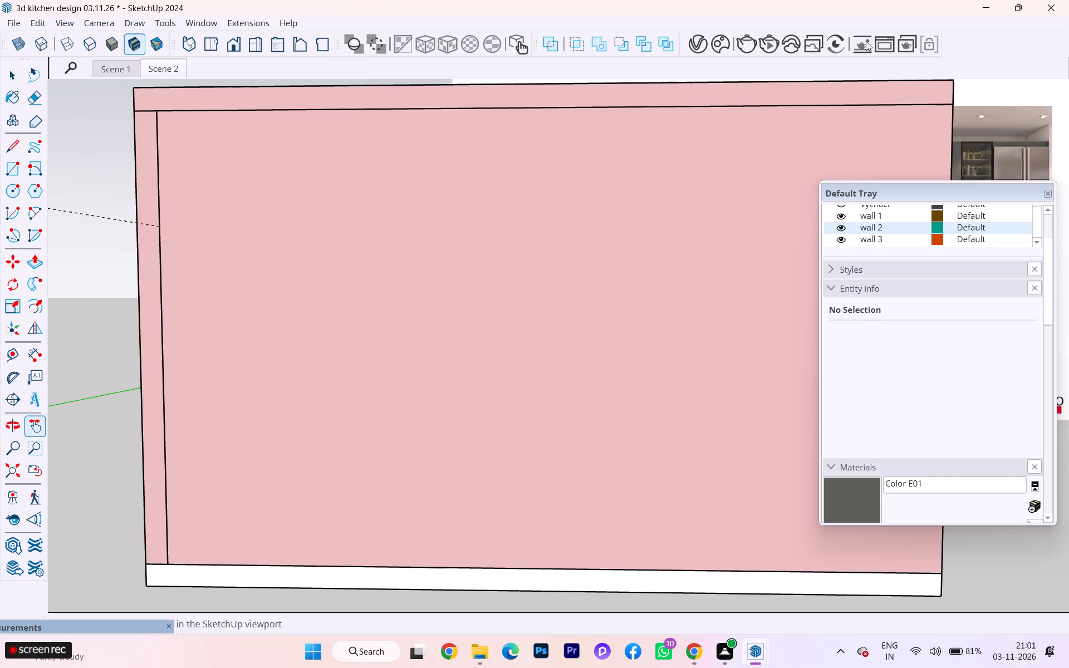
{"action": "right_click", "coordinate": [966, 37]}
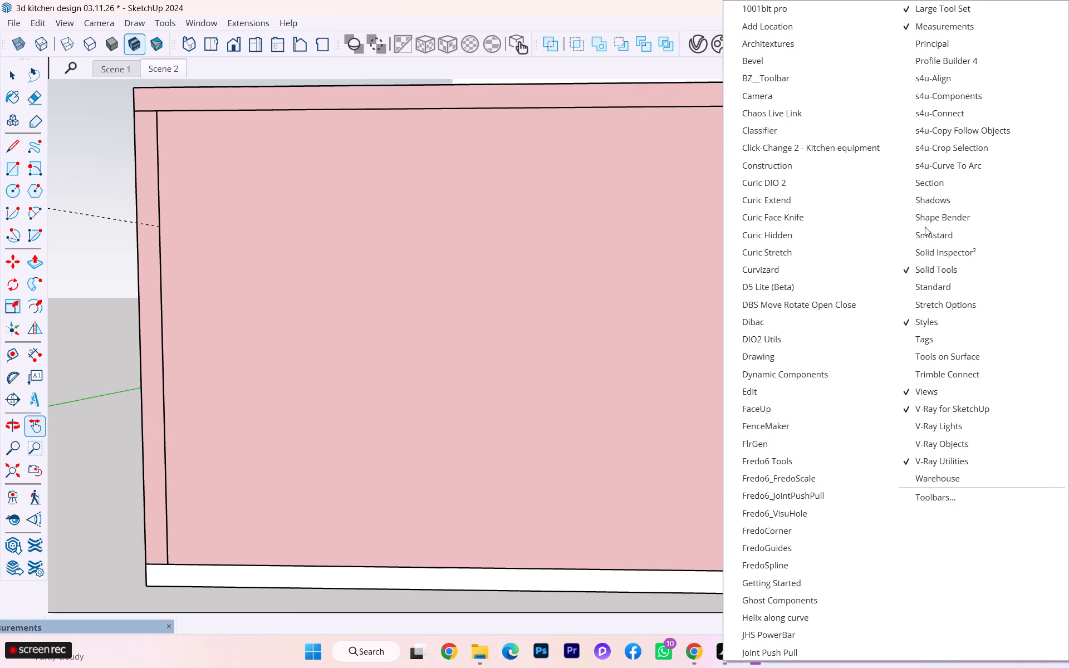
{"action": "left_click", "coordinate": [926, 187]}
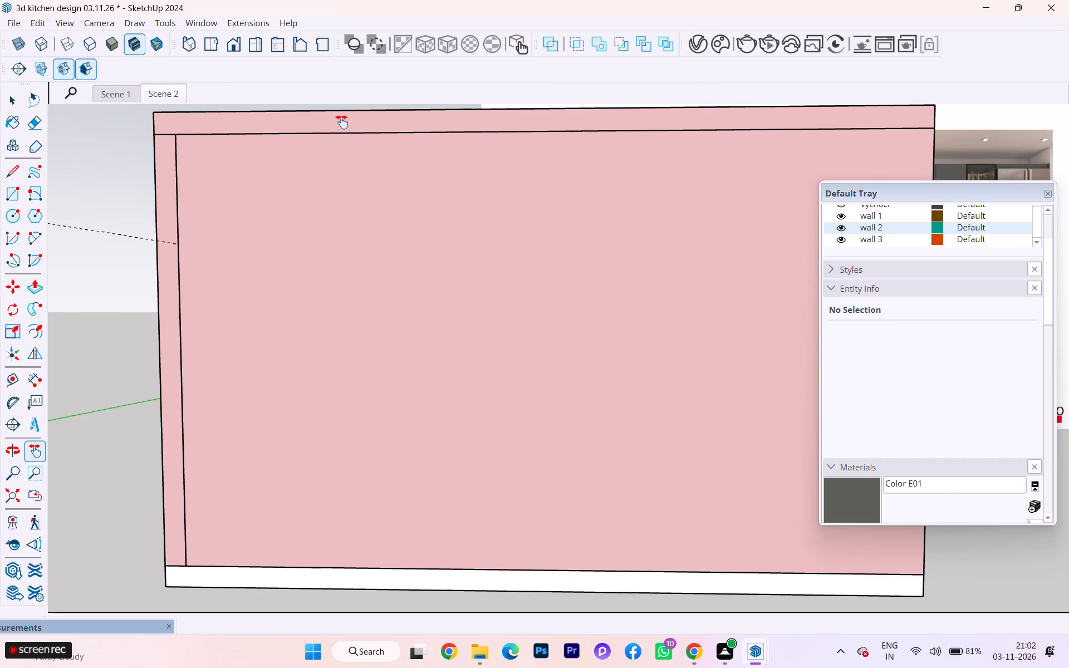
Delete all construction guides from the kitchen model.
{"action": "scroll", "coordinate": [365, 131], "scroll_direction": "down", "scroll_amount": 1}
{"action": "middle_click_drag", "start_coordinate": [371, 132], "coordinate": [393, 130]}
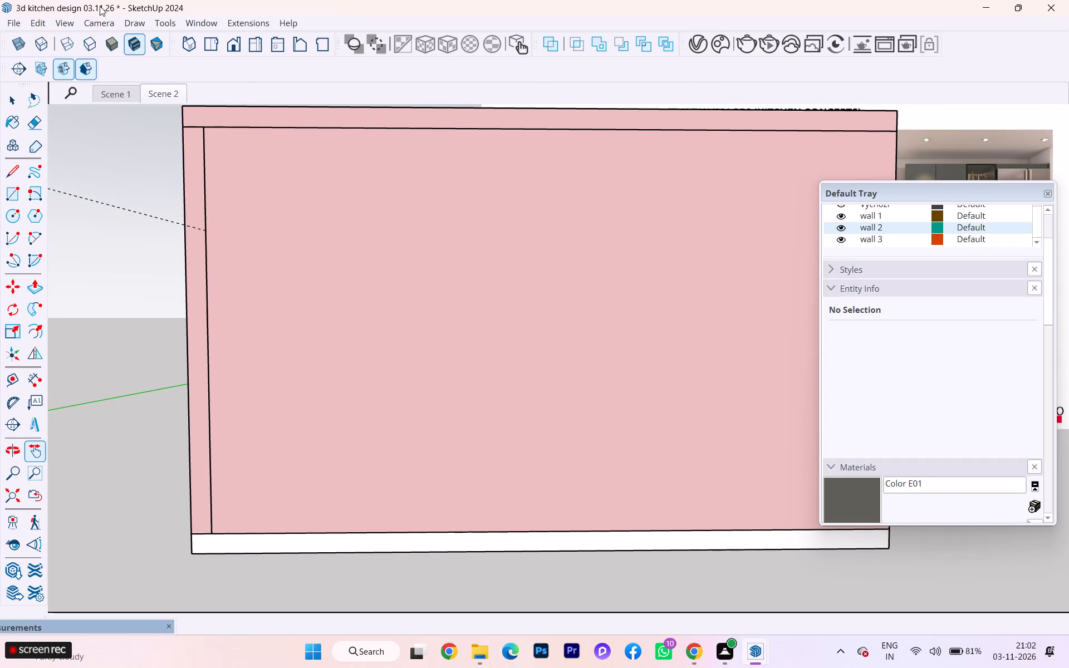
{"action": "left_click", "coordinate": [36, 25]}
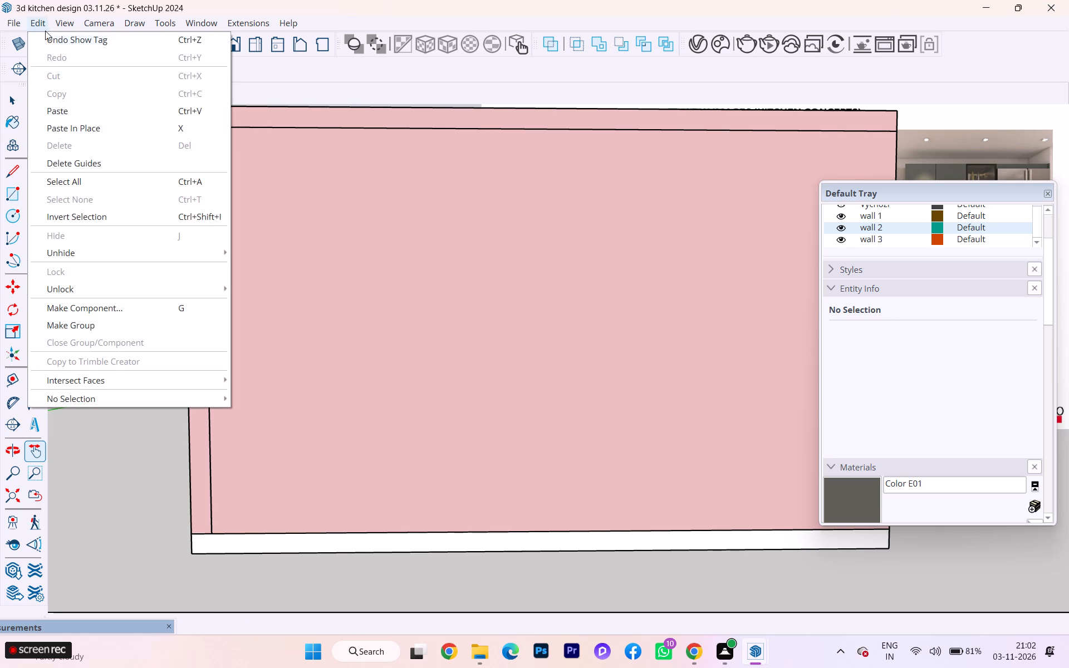
{"action": "left_click", "coordinate": [60, 165]}
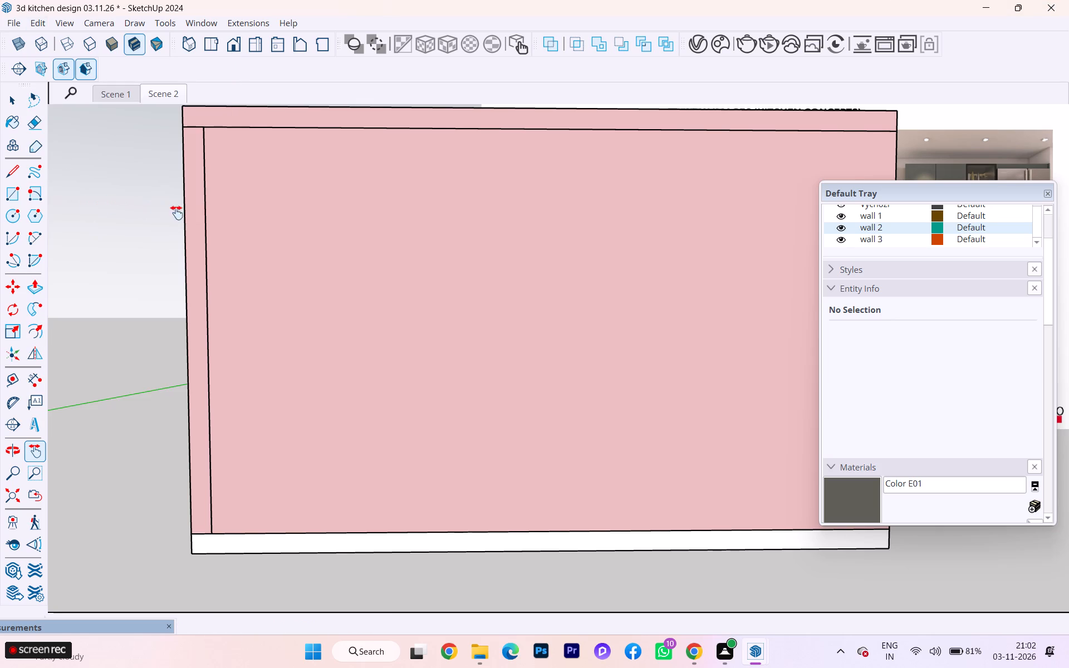
Remove the reference image watermark, Watermark1, from the Architectural Design Style.
{"action": "scroll", "coordinate": [374, 381], "scroll_direction": "down", "scroll_amount": 1}
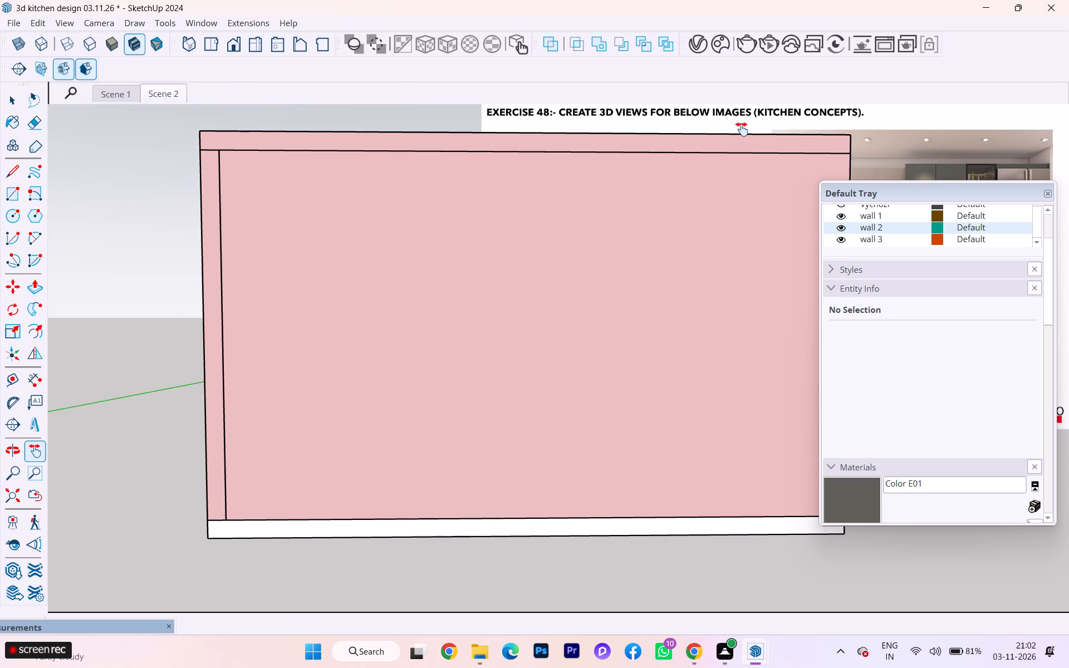
{"action": "scroll", "coordinate": [881, 258], "scroll_direction": "up", "scroll_amount": 5}
{"action": "scroll", "coordinate": [904, 256], "scroll_direction": "down", "scroll_amount": 1}
{"action": "scroll", "coordinate": [904, 256], "scroll_direction": "up", "scroll_amount": 2}
{"action": "scroll", "coordinate": [904, 256], "scroll_direction": "down", "scroll_amount": 3}
{"action": "scroll", "coordinate": [904, 256], "scroll_direction": "up", "scroll_amount": 11}
{"action": "scroll", "coordinate": [890, 244], "scroll_direction": "down", "scroll_amount": 1}
{"action": "scroll", "coordinate": [890, 244], "scroll_direction": "up", "scroll_amount": 1}
{"action": "scroll", "coordinate": [860, 198], "scroll_direction": "up", "scroll_amount": 7}
{"action": "scroll", "coordinate": [857, 214], "scroll_direction": "down", "scroll_amount": 1}
{"action": "scroll", "coordinate": [857, 214], "scroll_direction": "up", "scroll_amount": 10}
{"action": "scroll", "coordinate": [857, 228], "scroll_direction": "down", "scroll_amount": 1}
{"action": "scroll", "coordinate": [857, 228], "scroll_direction": "up", "scroll_amount": 2}
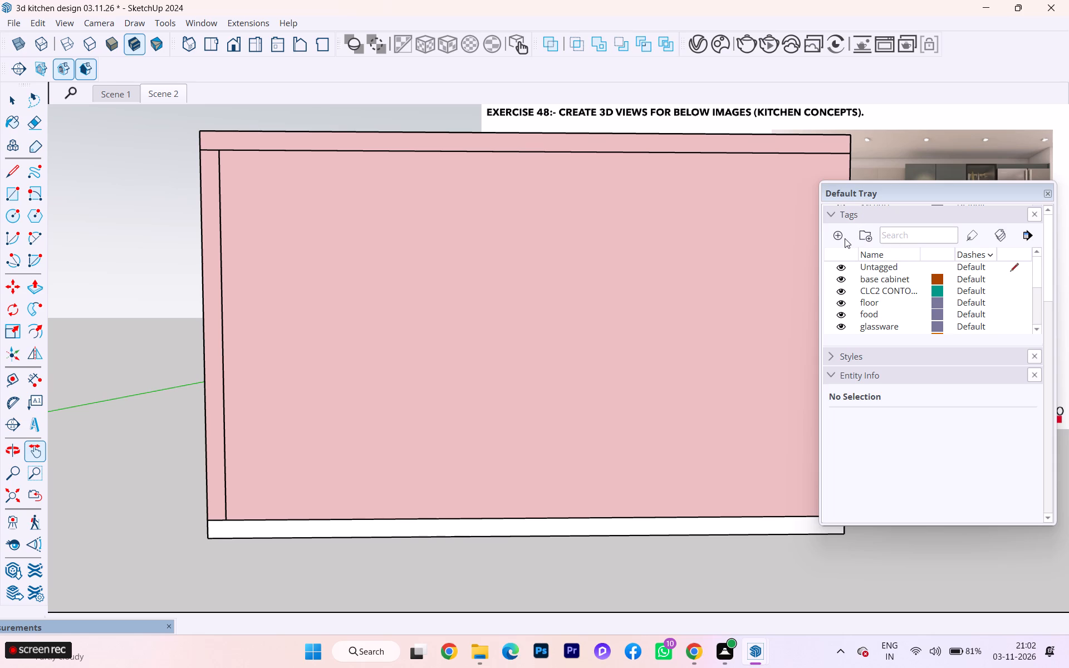
{"action": "scroll", "coordinate": [846, 237], "scroll_direction": "up", "scroll_amount": 1}
{"action": "scroll", "coordinate": [855, 235], "scroll_direction": "down", "scroll_amount": 1}
{"action": "left_click", "coordinate": [842, 316]}
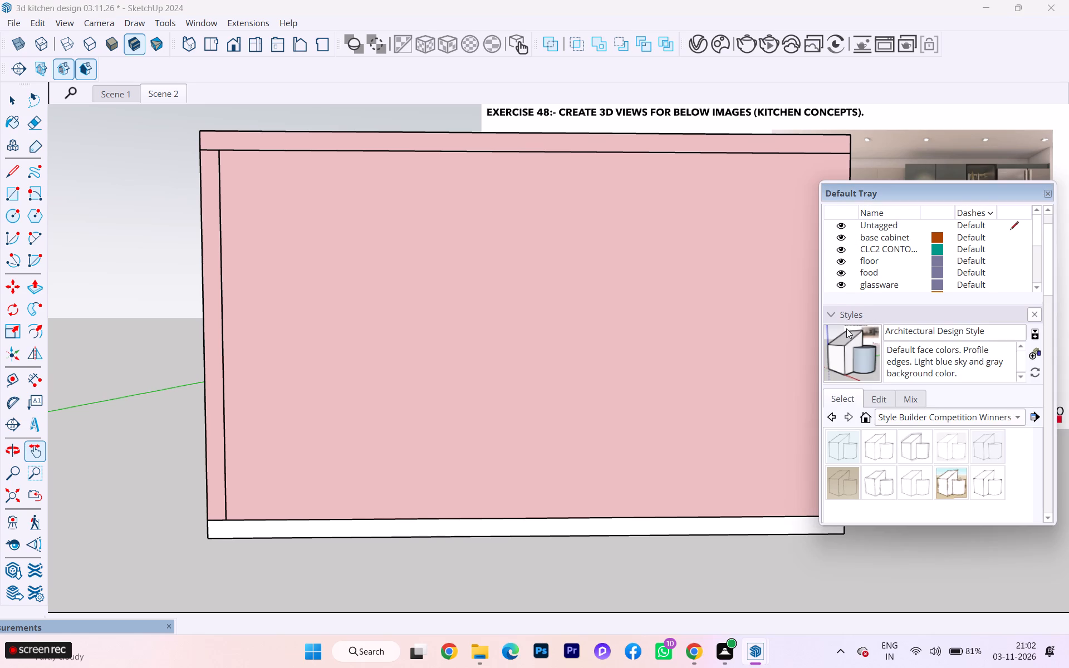
{"action": "left_click", "coordinate": [879, 412]}
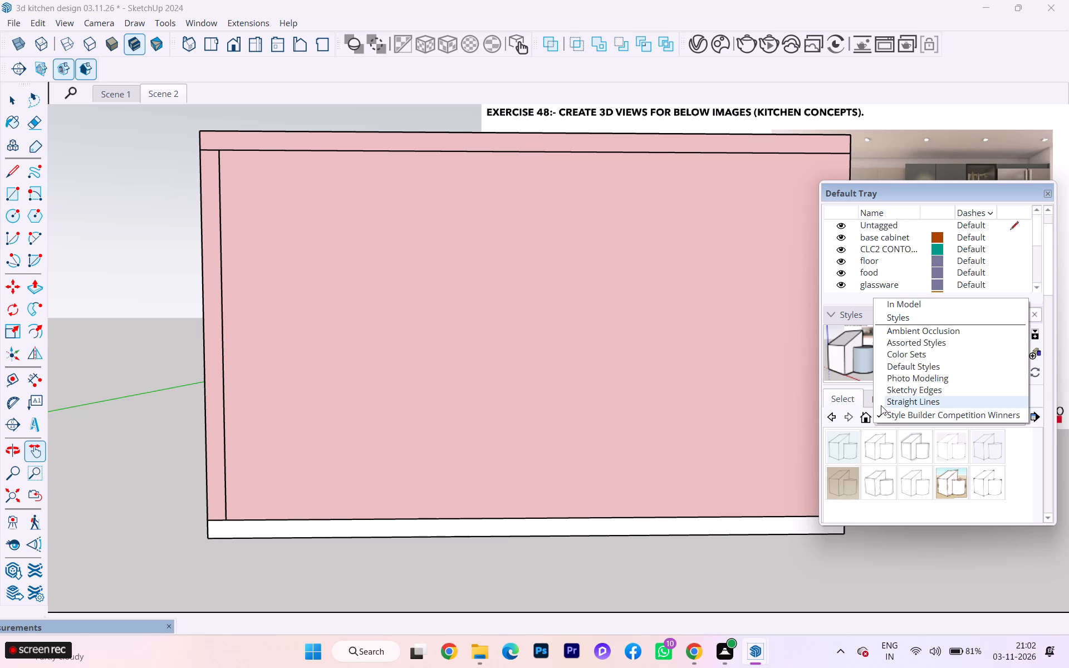
{"action": "left_click", "coordinate": [872, 400]}
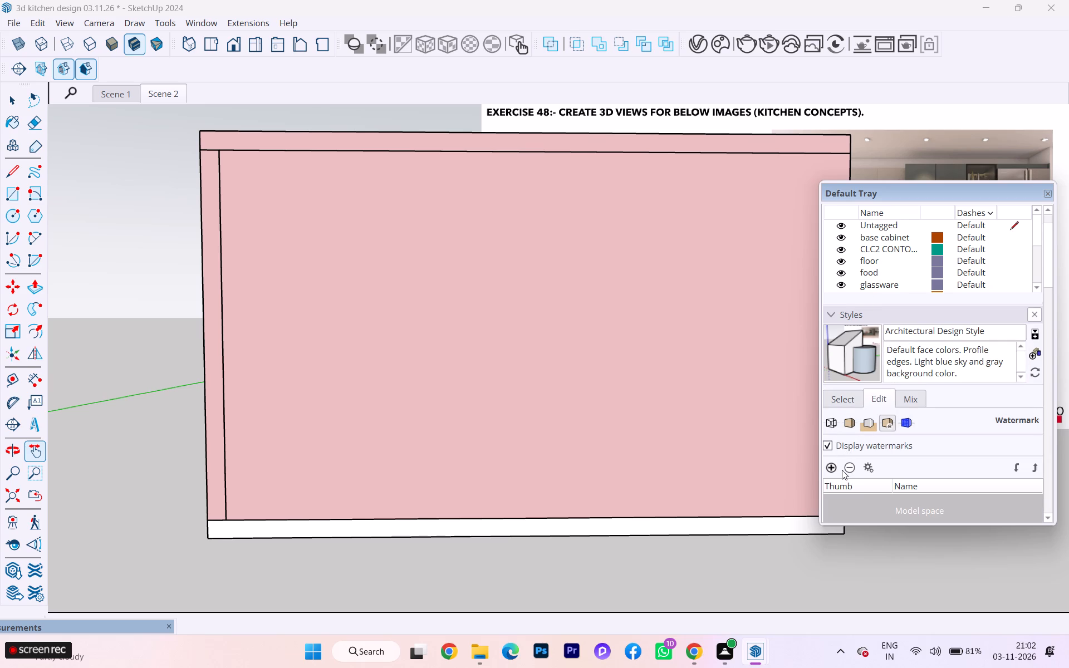
{"action": "left_click", "coordinate": [847, 468]}
{"action": "scroll", "coordinate": [883, 463], "scroll_direction": "down", "scroll_amount": 2}
{"action": "left_click", "coordinate": [868, 460]}
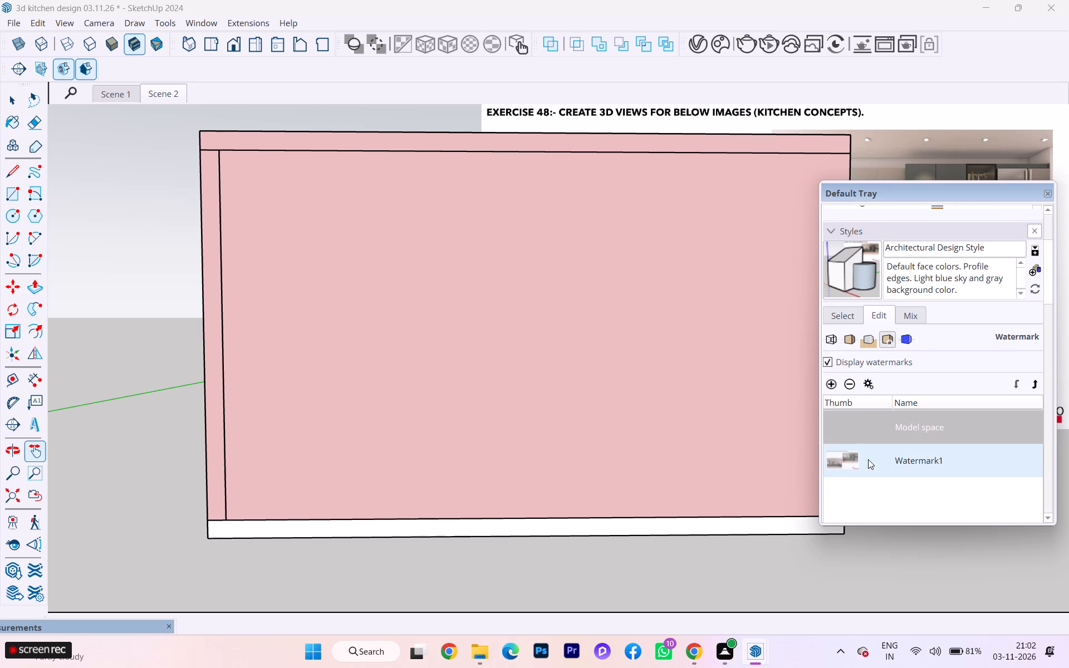
{"action": "left_click", "coordinate": [853, 374]}
{"action": "left_click", "coordinate": [850, 385]}
{"action": "left_click", "coordinate": [985, 366]}
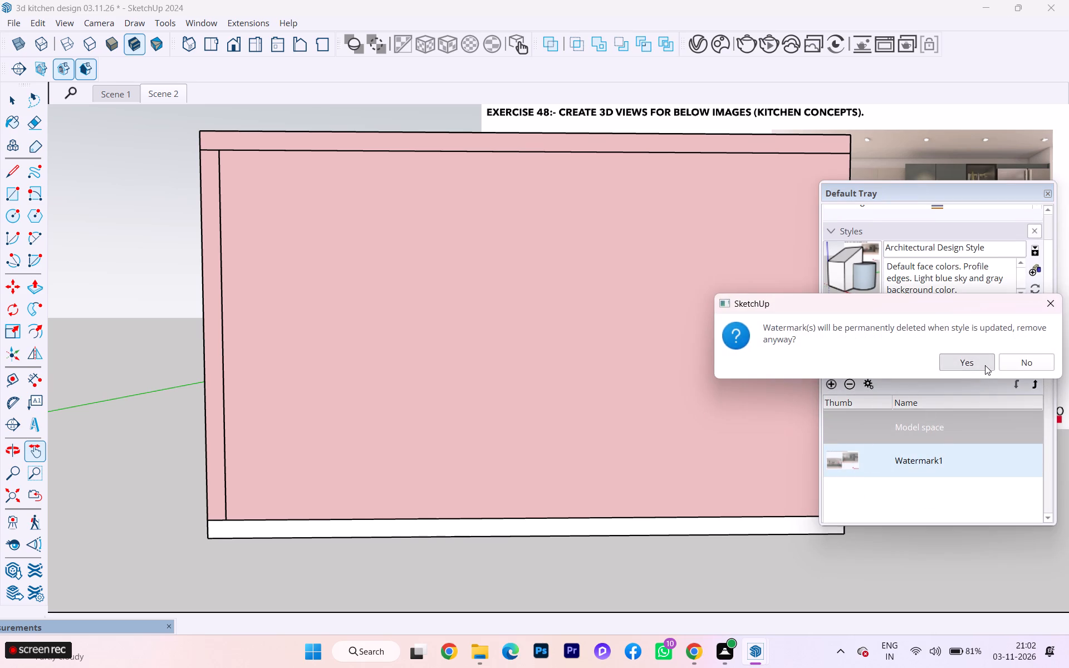
Resize the Default Tray to a compact window and place it beside the wall so the model is unobstructed.
{"action": "left_click_drag", "start_coordinate": [940, 191], "coordinate": [1042, 329]}
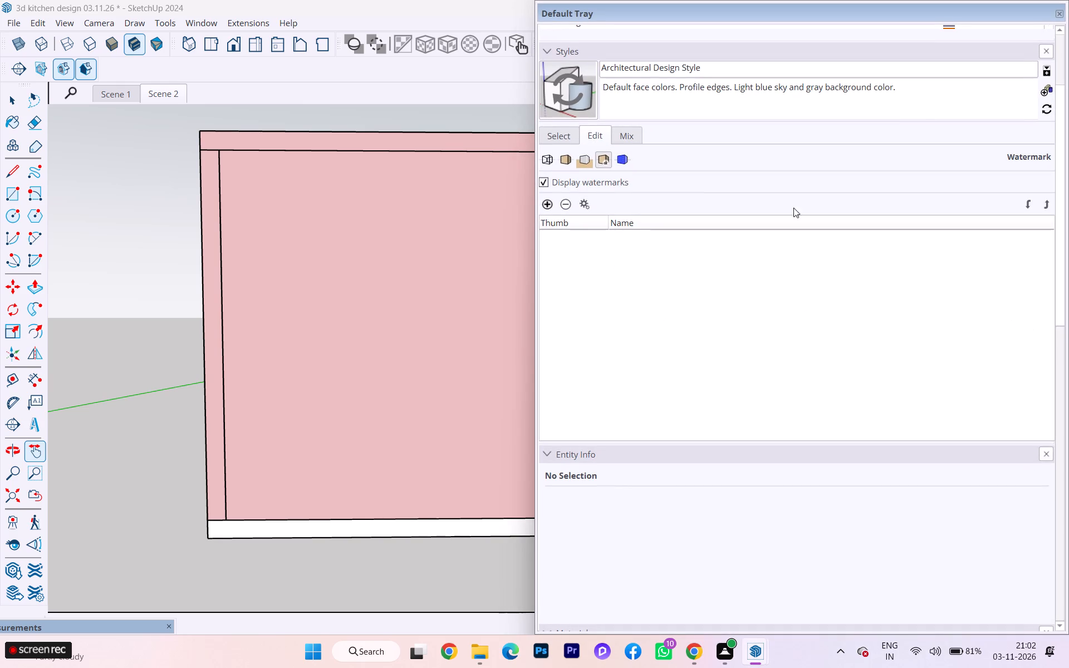
{"action": "left_click_drag", "start_coordinate": [538, 276], "coordinate": [907, 387]}
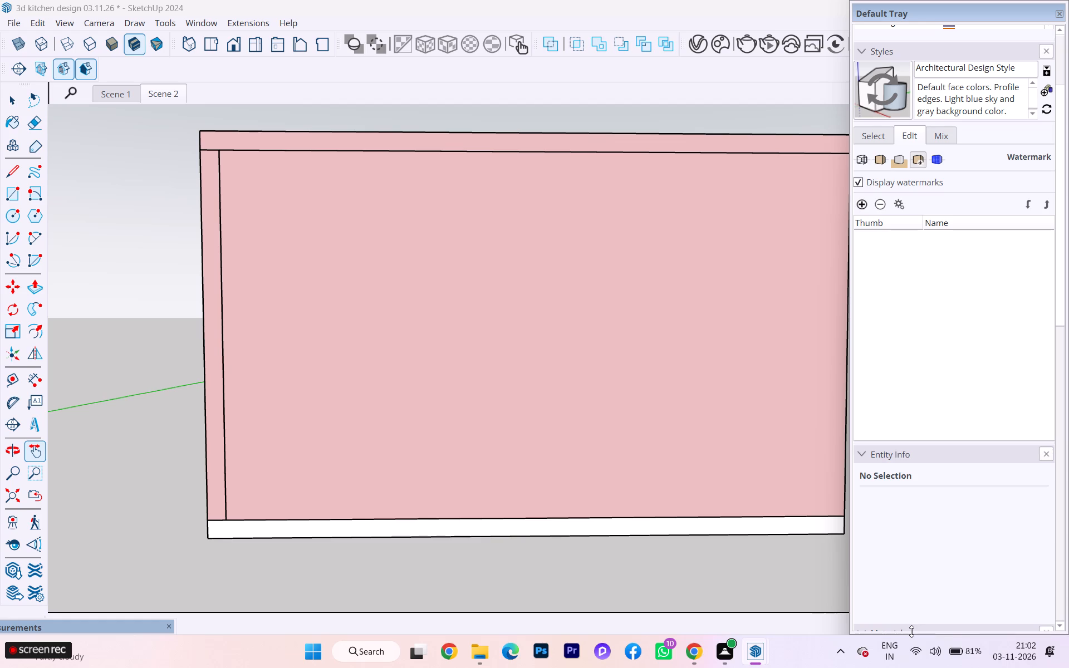
{"action": "left_click_drag", "start_coordinate": [911, 631], "coordinate": [921, 437]}
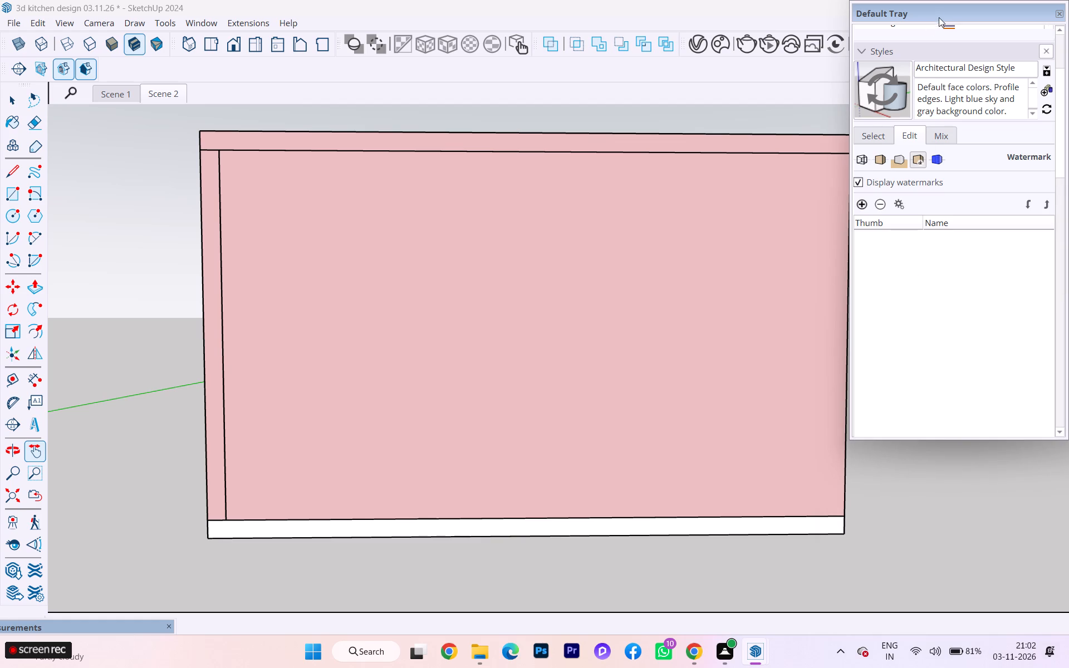
{"action": "left_click_drag", "start_coordinate": [943, 13], "coordinate": [958, 168]}
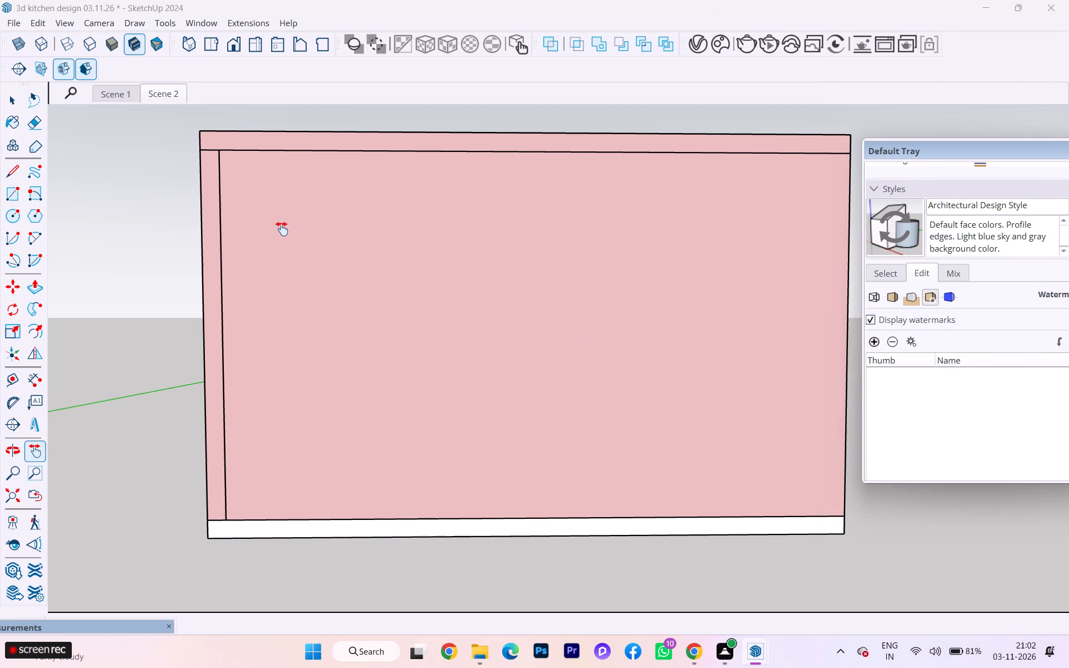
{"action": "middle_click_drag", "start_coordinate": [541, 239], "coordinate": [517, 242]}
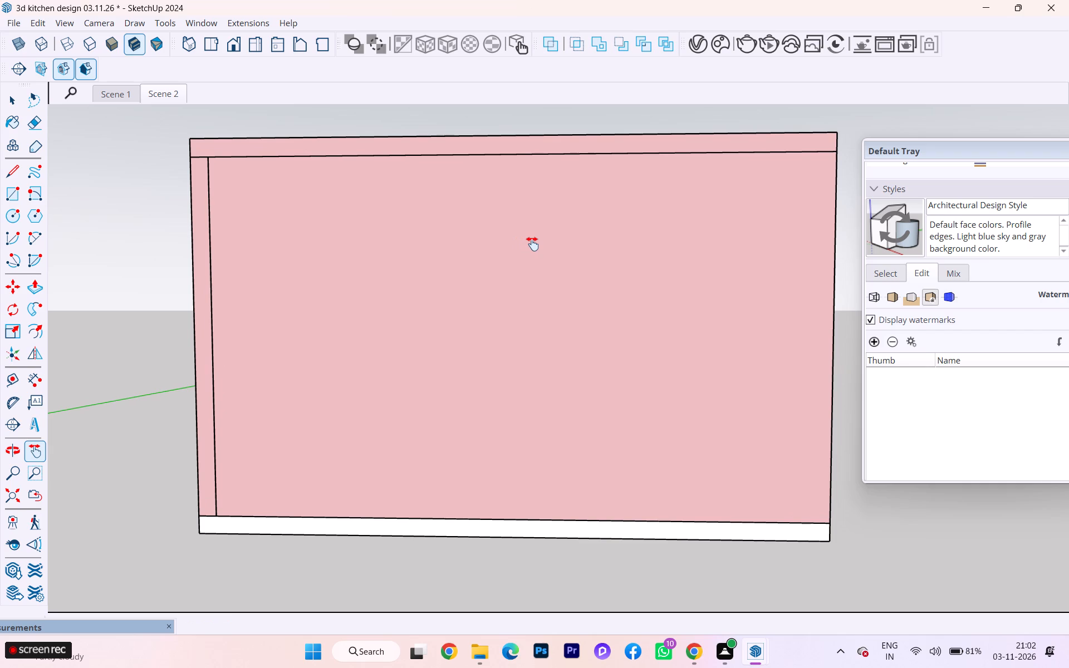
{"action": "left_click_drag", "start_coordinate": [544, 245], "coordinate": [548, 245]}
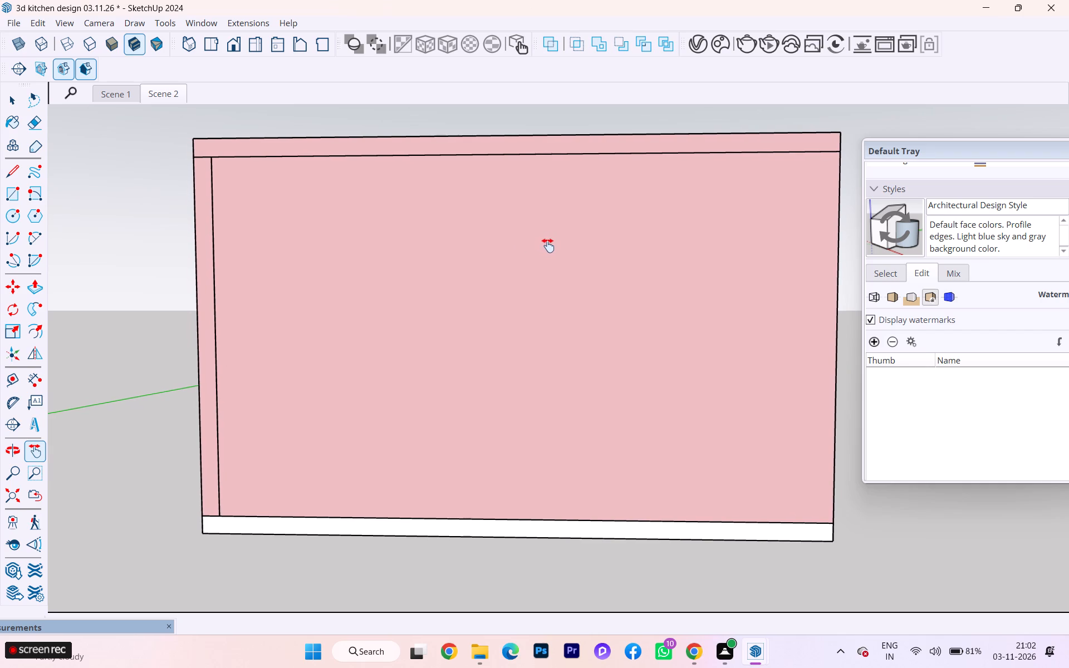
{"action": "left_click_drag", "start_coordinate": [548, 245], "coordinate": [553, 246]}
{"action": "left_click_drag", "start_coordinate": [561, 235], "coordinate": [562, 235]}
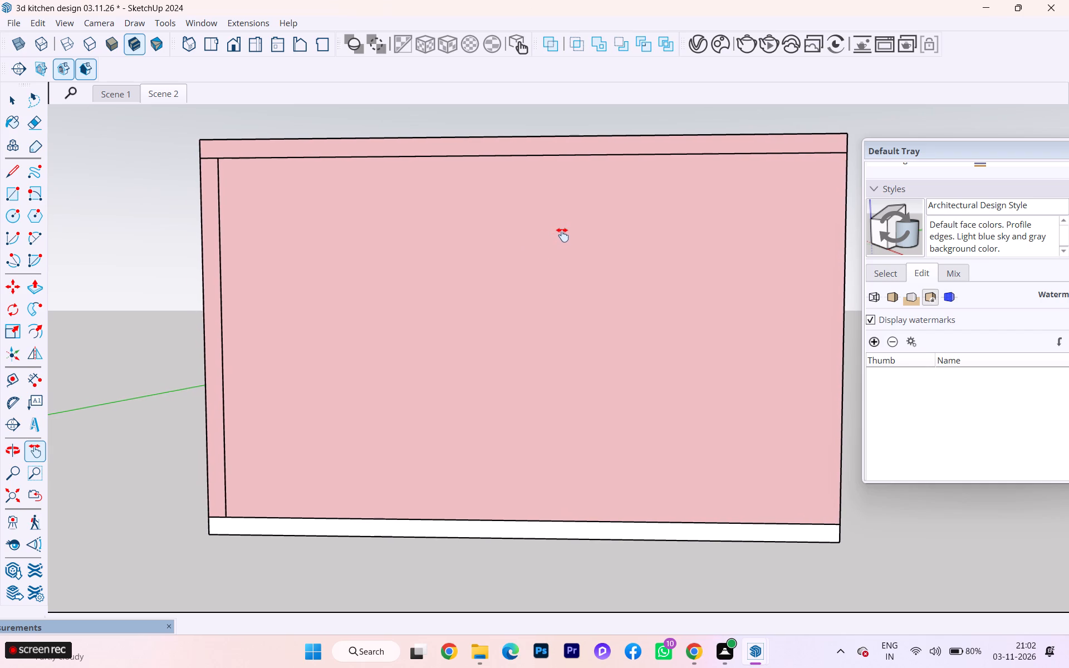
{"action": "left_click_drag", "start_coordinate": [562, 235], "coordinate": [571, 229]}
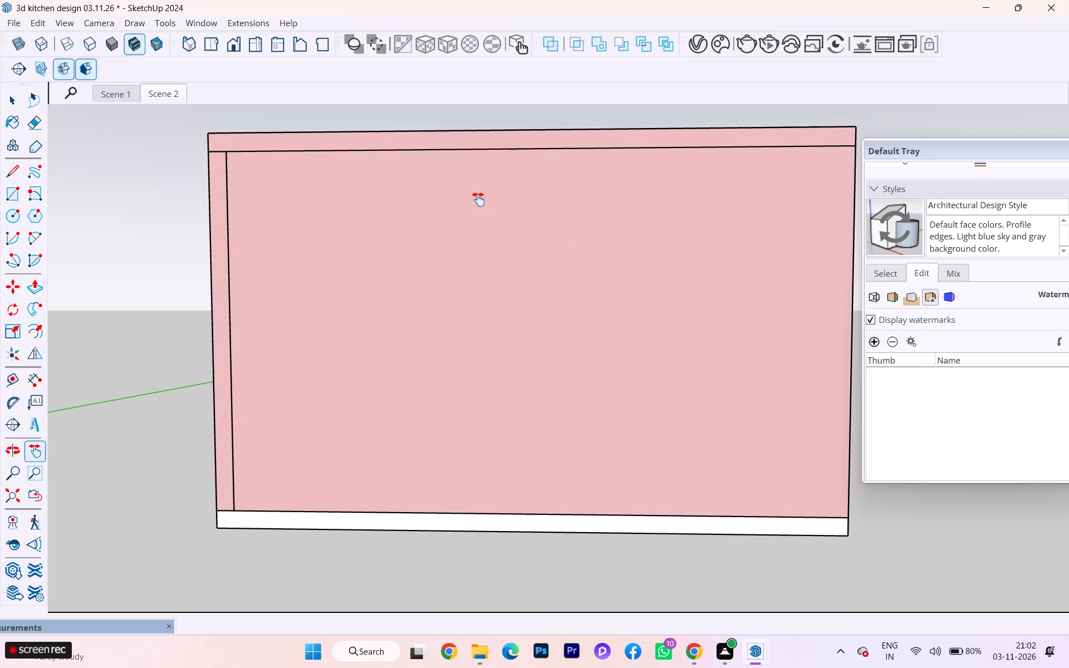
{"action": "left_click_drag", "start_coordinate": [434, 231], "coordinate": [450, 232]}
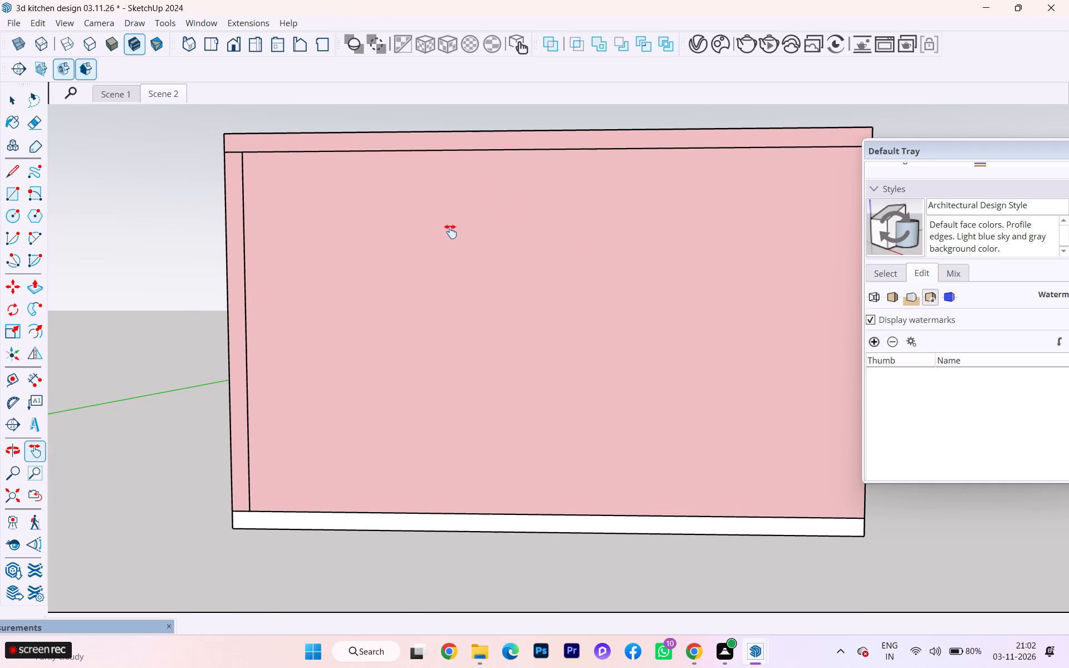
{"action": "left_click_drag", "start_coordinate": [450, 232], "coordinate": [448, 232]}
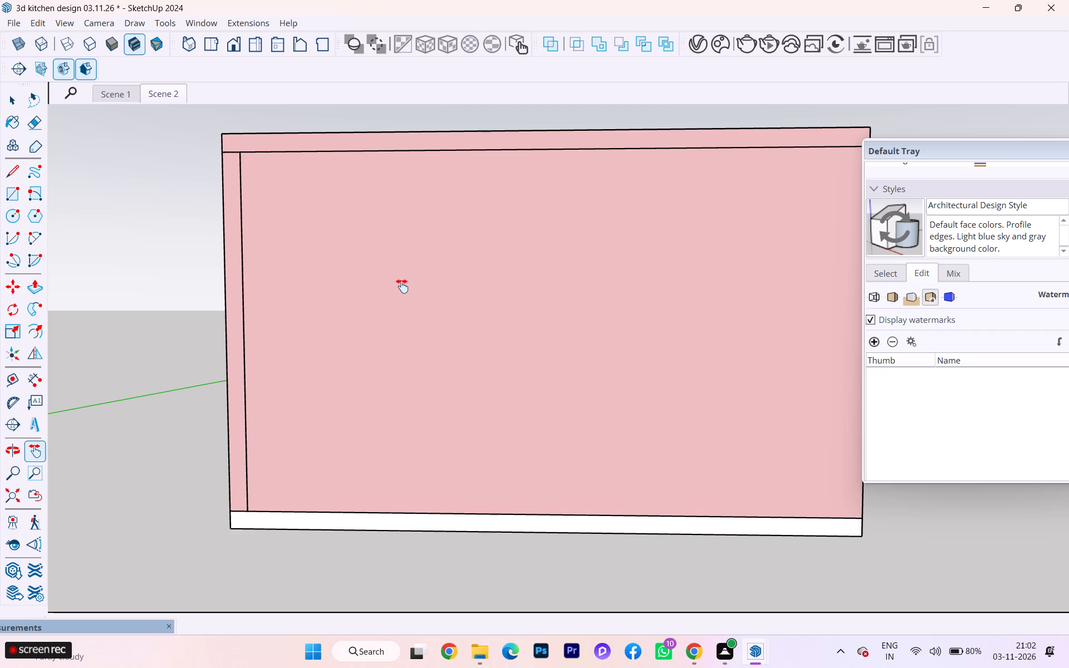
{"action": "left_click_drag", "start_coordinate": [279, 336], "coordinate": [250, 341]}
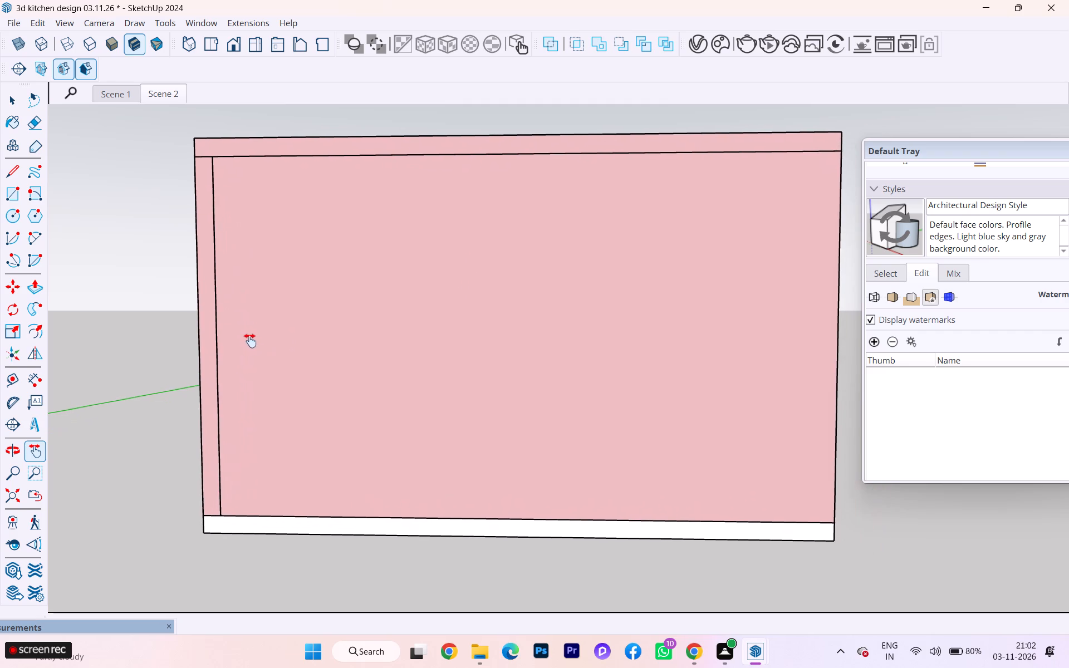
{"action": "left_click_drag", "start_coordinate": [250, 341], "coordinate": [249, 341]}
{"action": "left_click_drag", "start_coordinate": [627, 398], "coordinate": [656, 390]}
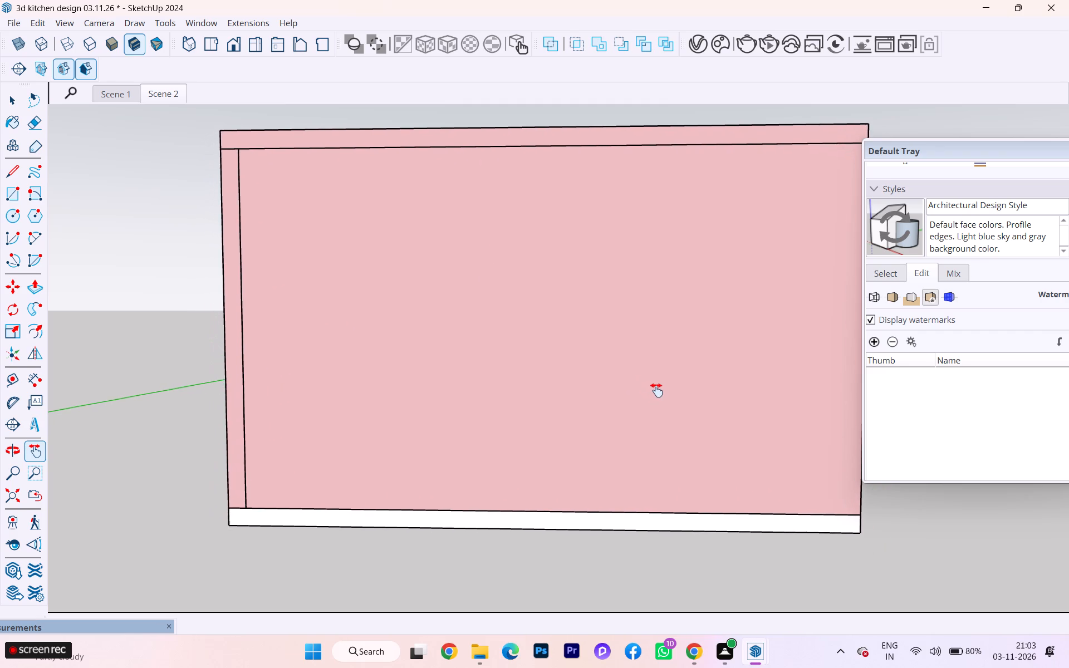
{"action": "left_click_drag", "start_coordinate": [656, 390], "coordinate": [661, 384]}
Place a section plane on the outer face of the wall in front of the kitchen, keeping the default name and symbol.
{"action": "scroll", "coordinate": [283, 464], "scroll_direction": "down", "scroll_amount": 1}
{"action": "middle_click_drag", "start_coordinate": [284, 464], "coordinate": [285, 464]}
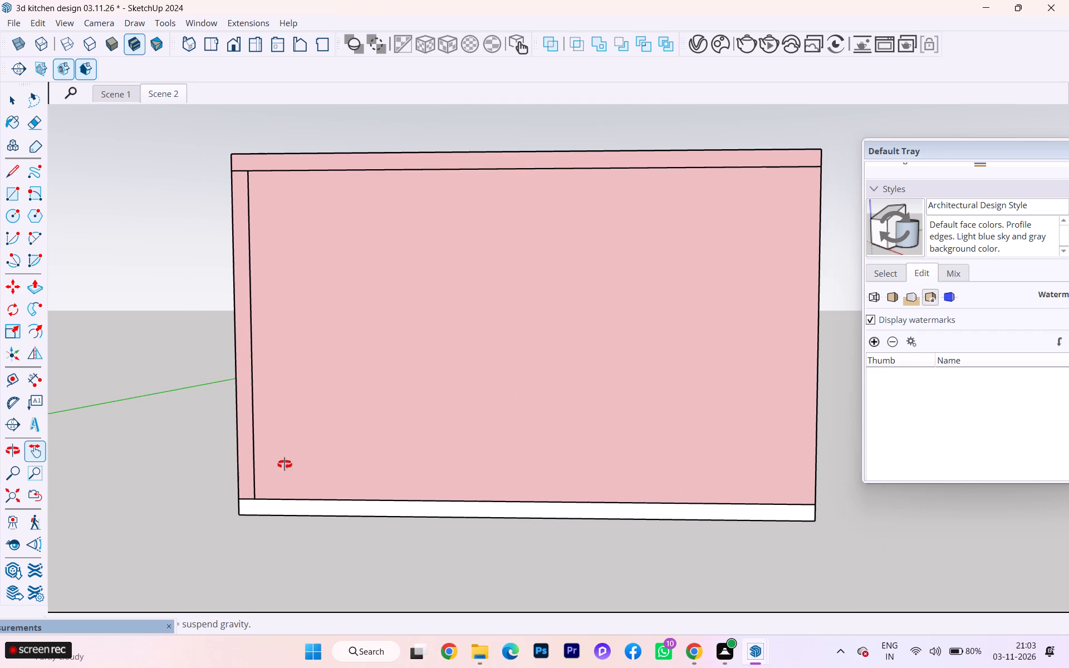
{"action": "middle_click_drag", "start_coordinate": [285, 464], "coordinate": [317, 477]}
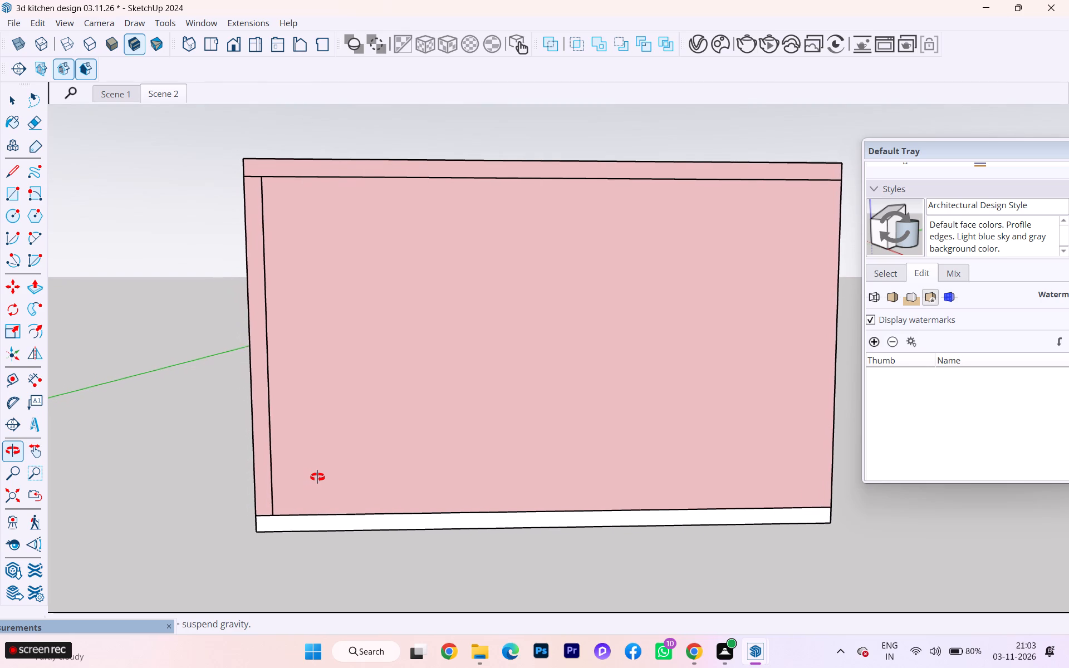
{"action": "middle_click_drag", "start_coordinate": [317, 477], "coordinate": [302, 471]}
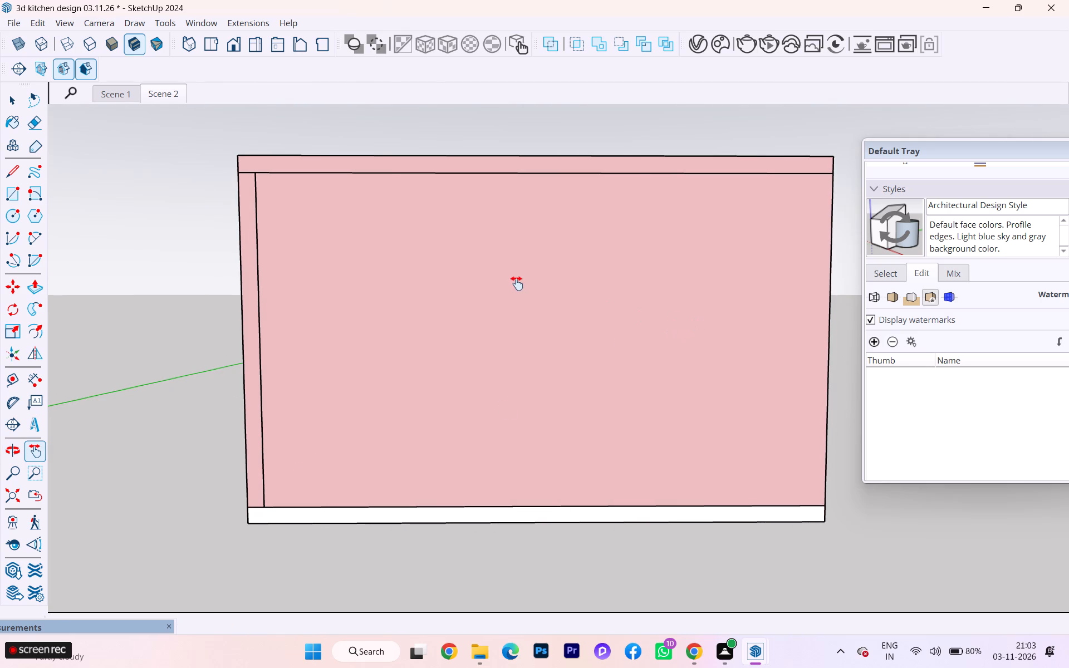
{"action": "scroll", "coordinate": [534, 276], "scroll_direction": "up", "scroll_amount": 1}
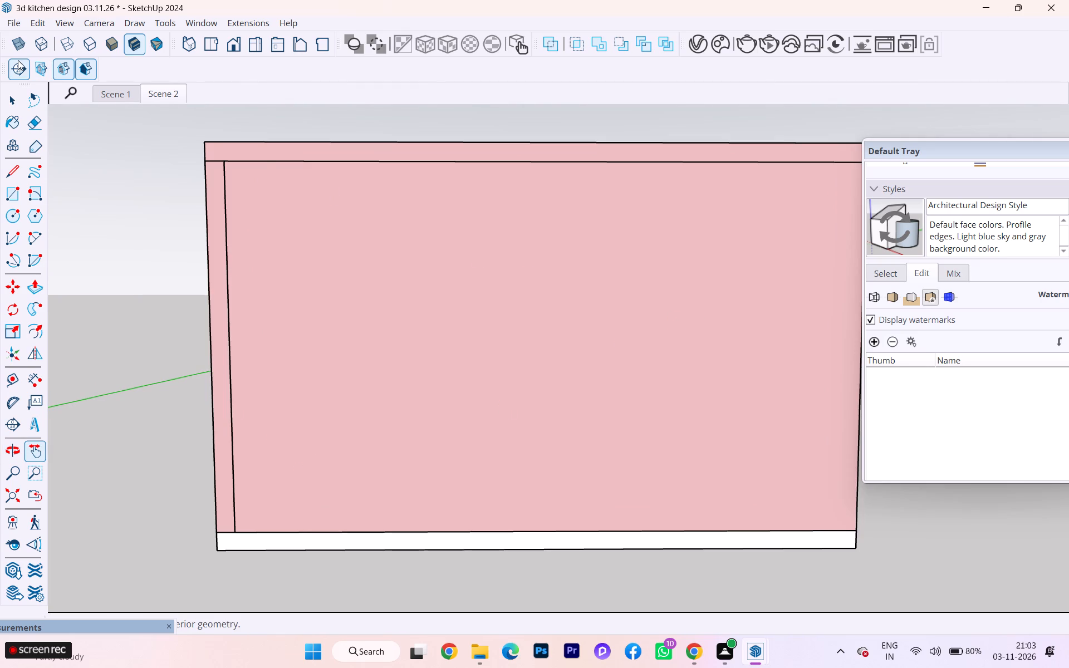
{"action": "left_click", "coordinate": [18, 67]}
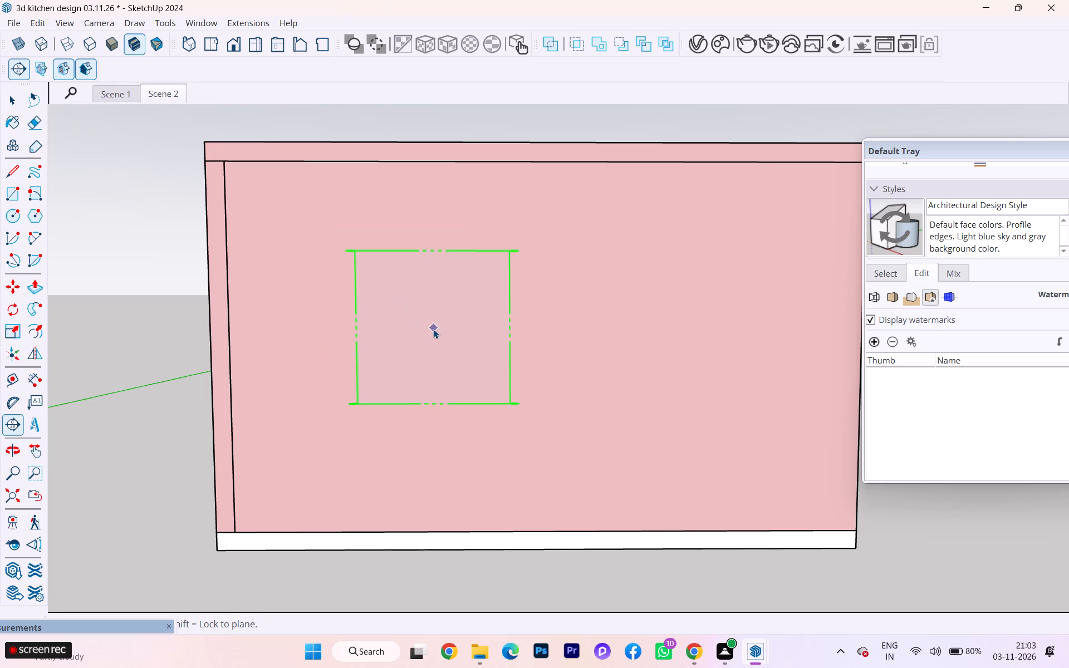
{"action": "left_click", "coordinate": [433, 329]}
{"action": "left_click", "coordinate": [602, 357]}
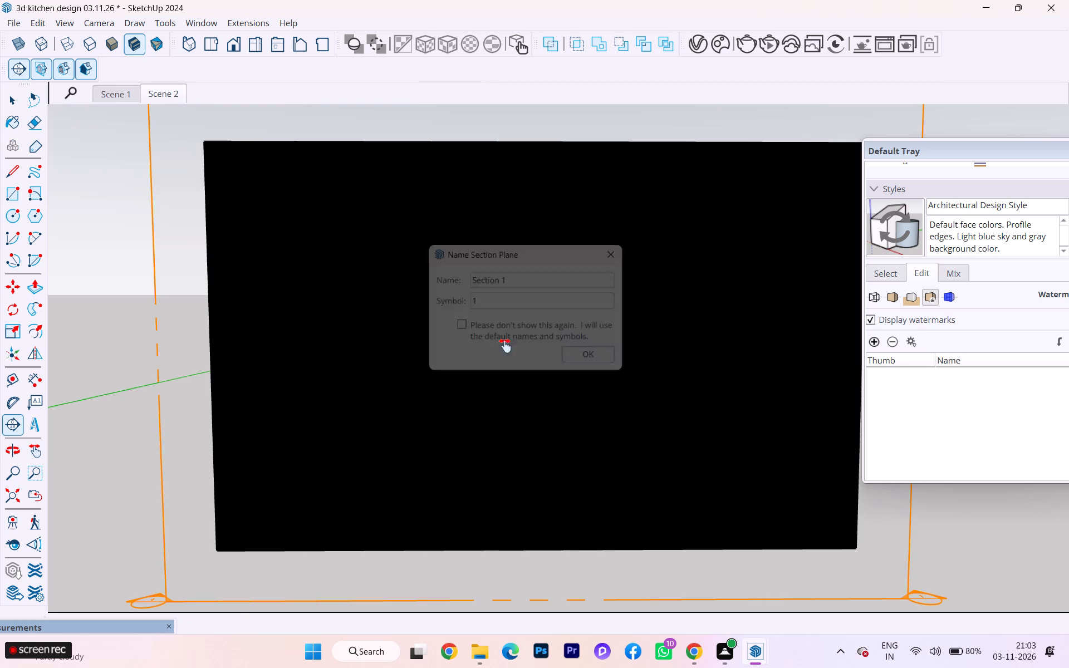
Move the section plane inward past the front wall so the cut opens onto the kitchen interior.
{"action": "scroll", "coordinate": [348, 325], "scroll_direction": "down", "scroll_amount": 2}
{"action": "left_click", "coordinate": [177, 134]}
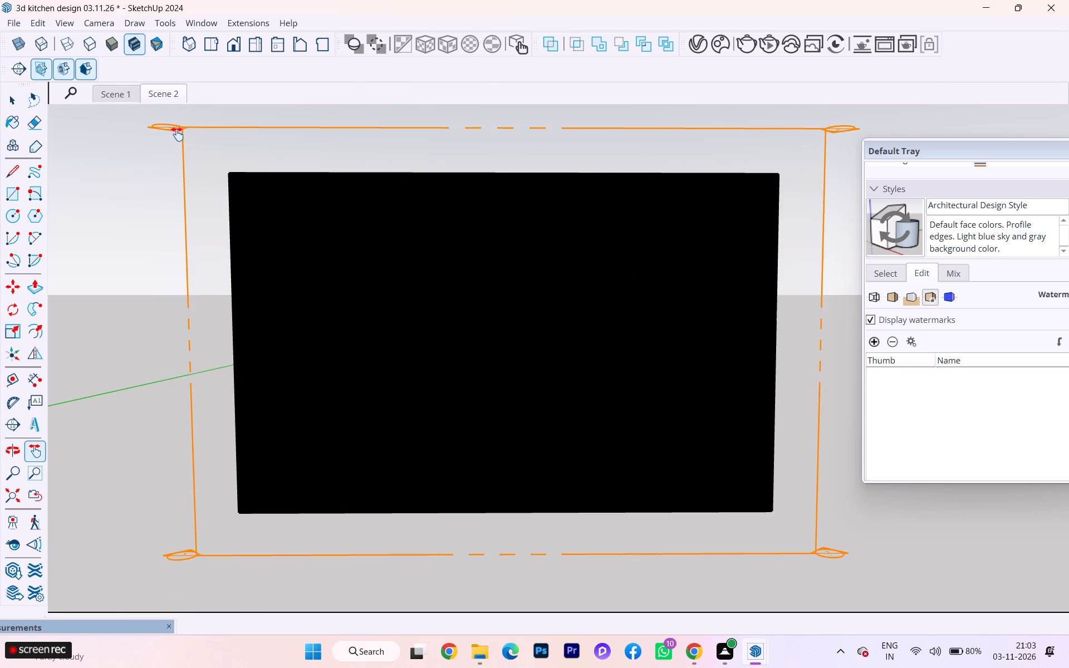
{"action": "left_click", "coordinate": [177, 130]}
{"action": "left_click", "coordinate": [164, 130]}
{"action": "left_click", "coordinate": [185, 559]}
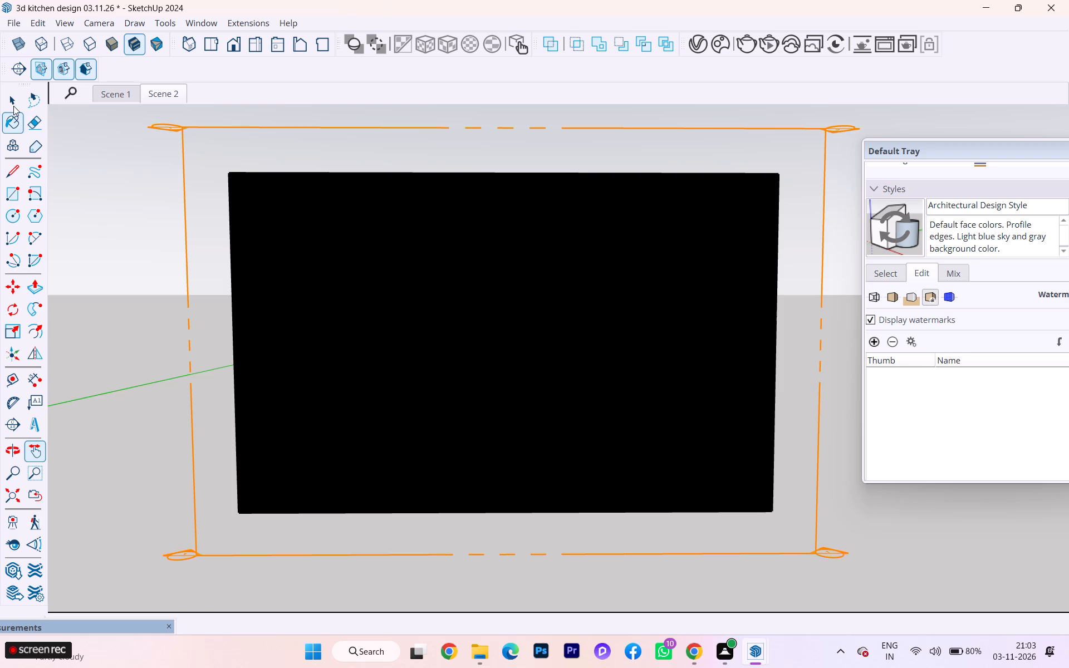
{"action": "left_click", "coordinate": [13, 106]}
{"action": "left_click", "coordinate": [170, 554]}
{"action": "left_click", "coordinate": [179, 558]}
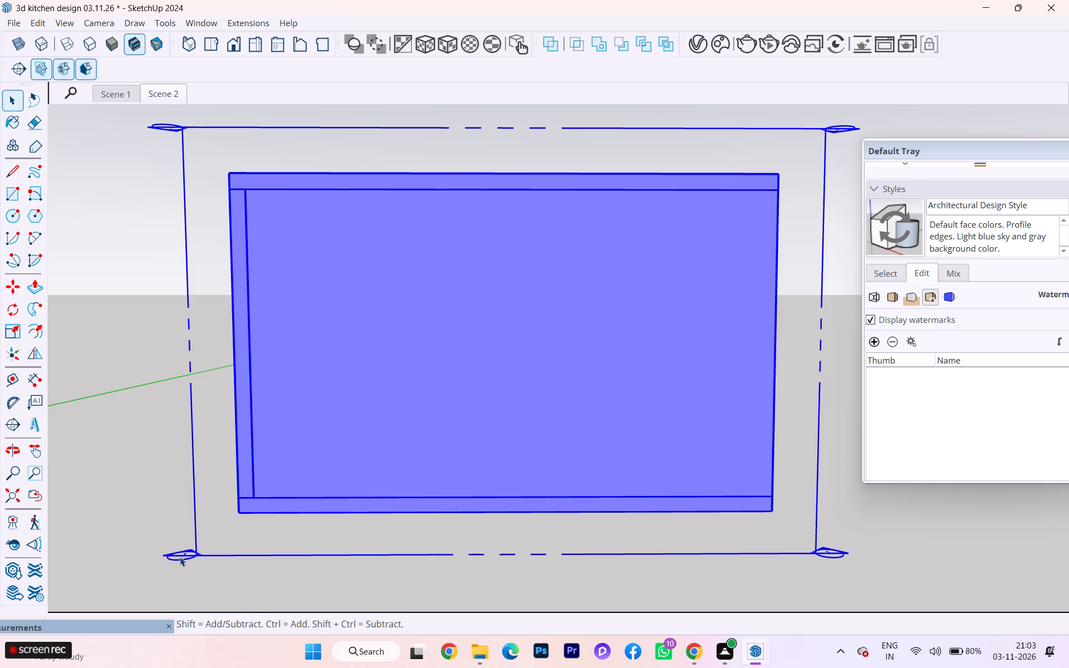
{"action": "key", "text": "m"}
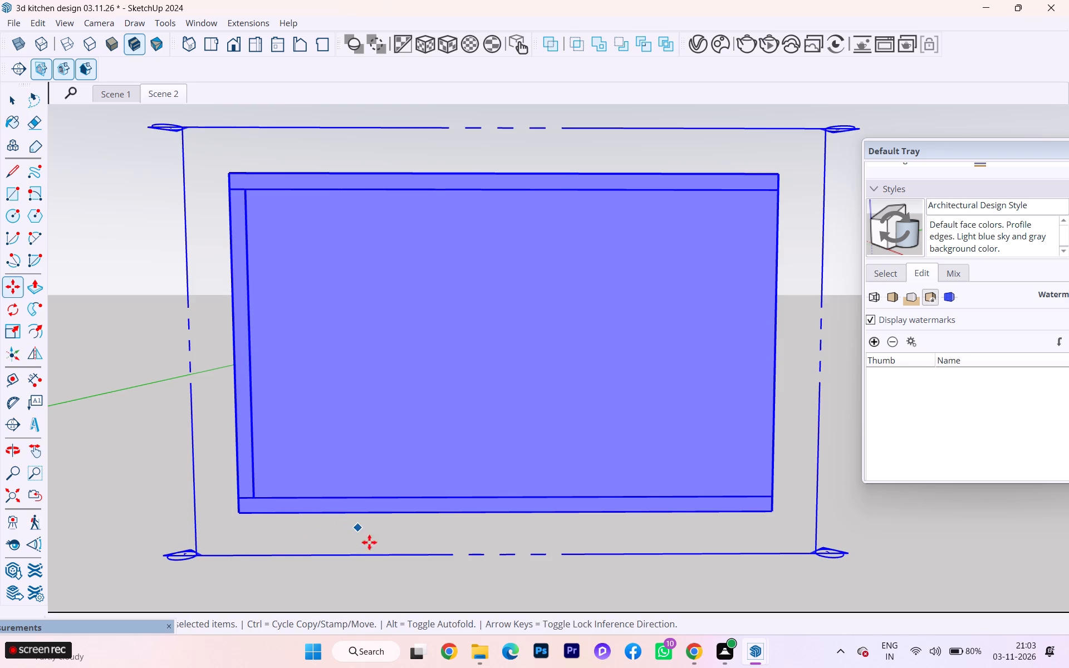
{"action": "left_click", "coordinate": [372, 555]}
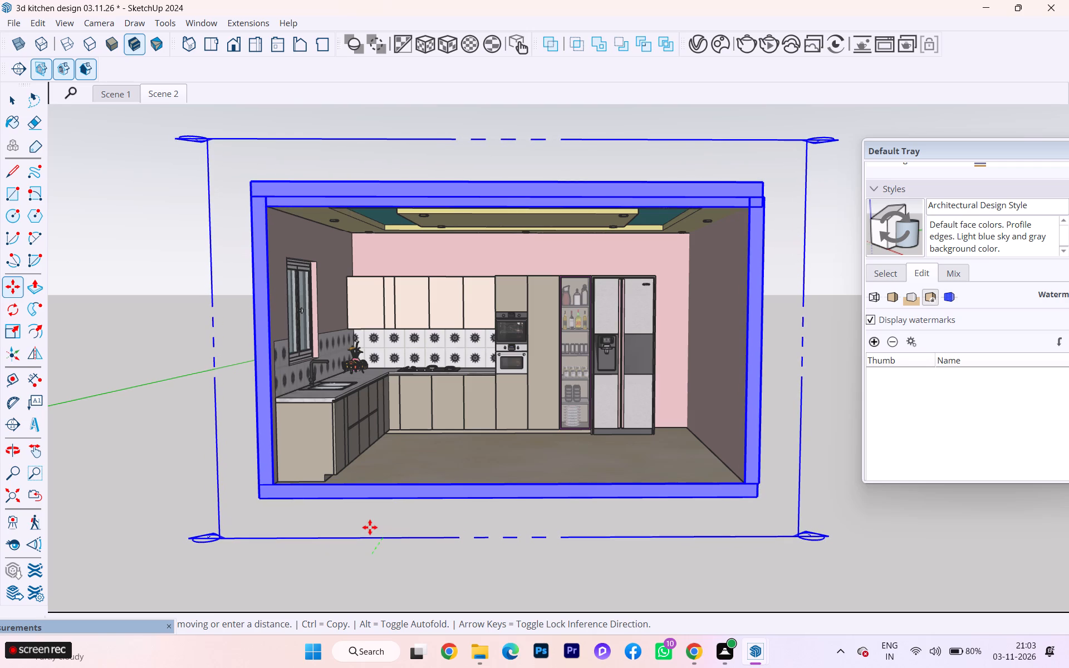
{"action": "left_click", "coordinate": [366, 523]}
Examine the kitchen interior through the section cut at different zoom levels and clear the section plane's selection.
{"action": "scroll", "coordinate": [393, 330], "scroll_direction": "up", "scroll_amount": 3}
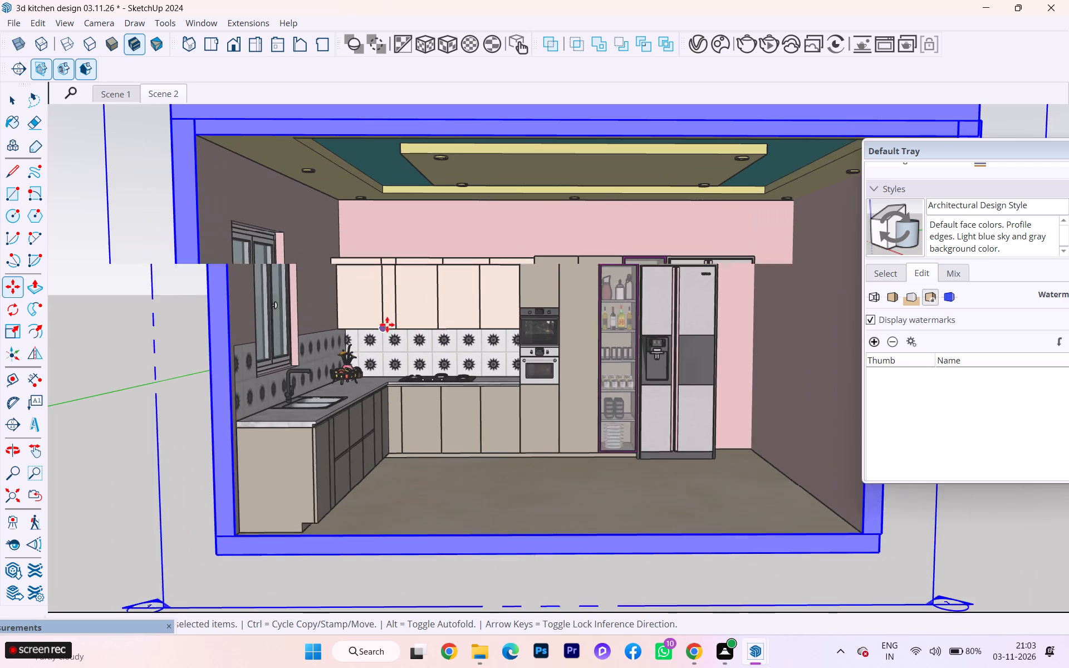
{"action": "scroll", "coordinate": [125, 323], "scroll_direction": "down", "scroll_amount": 2}
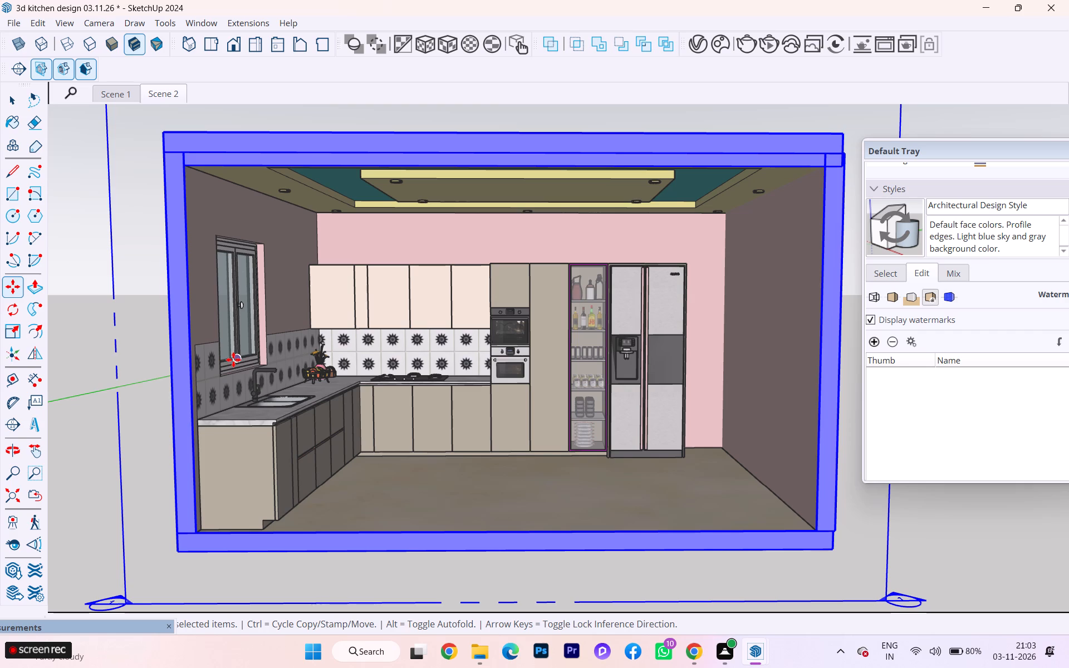
{"action": "scroll", "coordinate": [657, 407], "scroll_direction": "up", "scroll_amount": 2}
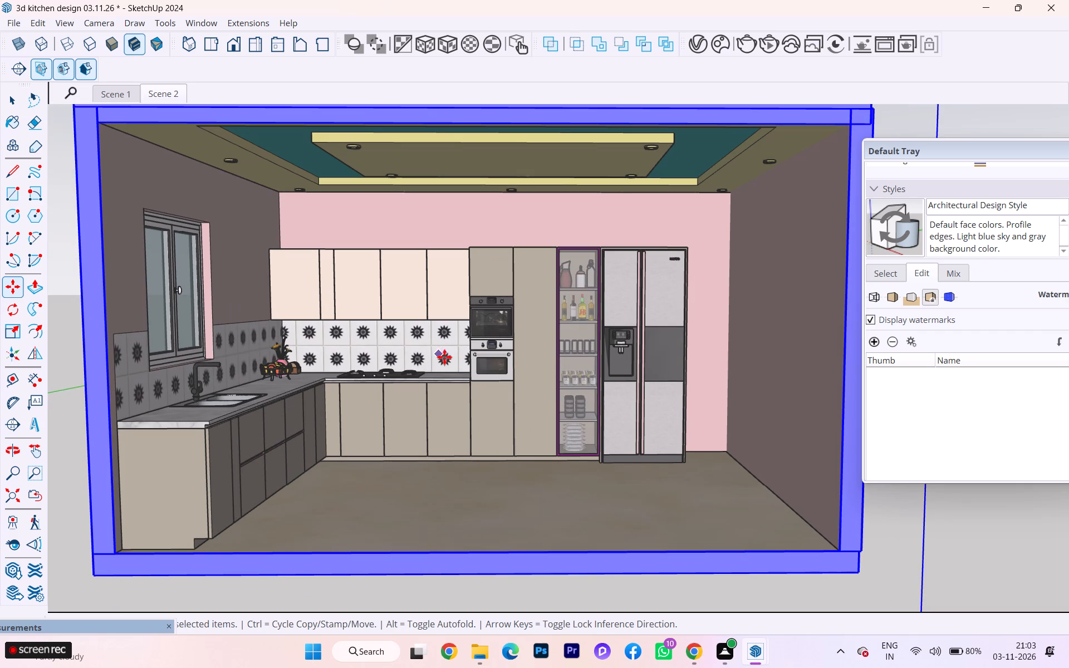
{"action": "scroll", "coordinate": [205, 204], "scroll_direction": "down", "scroll_amount": 1}
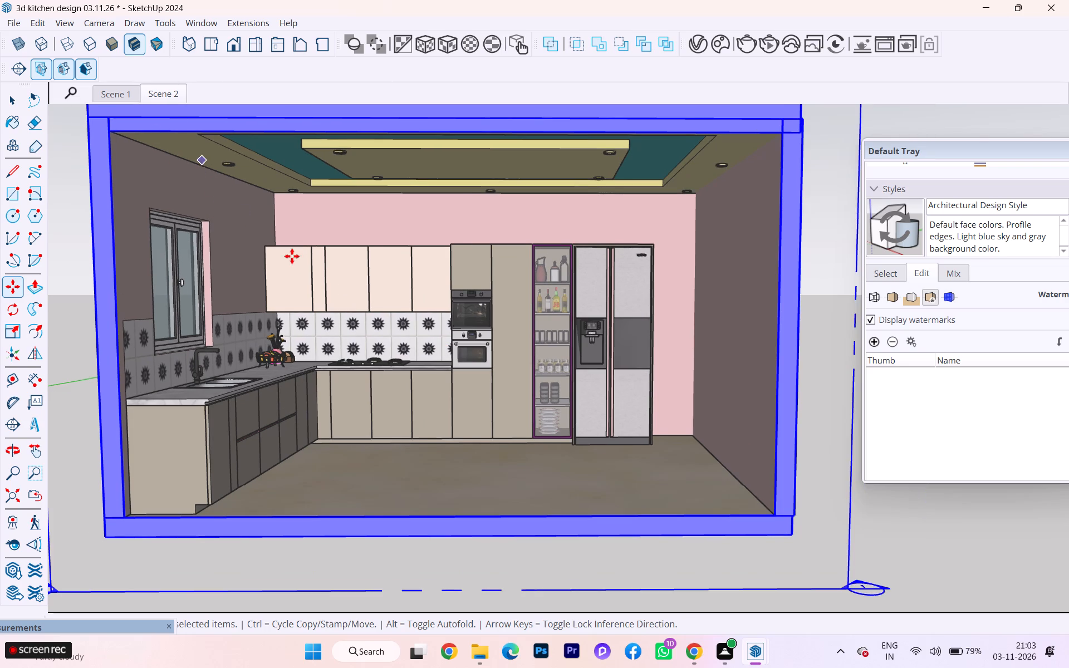
{"action": "scroll", "coordinate": [330, 287], "scroll_direction": "down", "scroll_amount": 1}
{"action": "scroll", "coordinate": [241, 186], "scroll_direction": "up", "scroll_amount": 1}
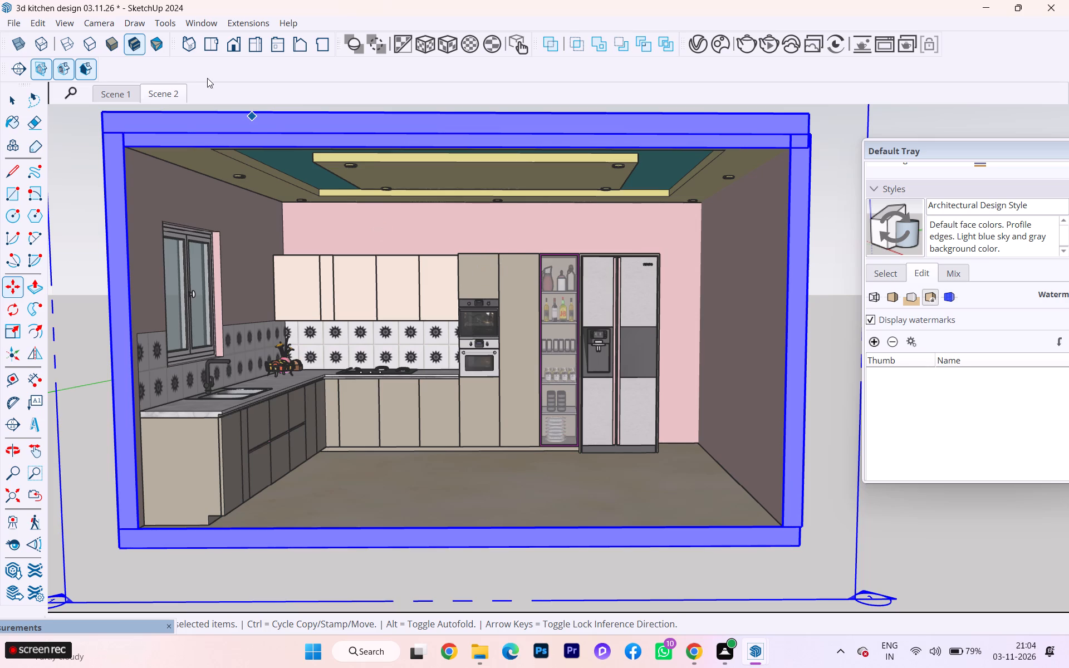
{"action": "left_click", "coordinate": [7, 99]}
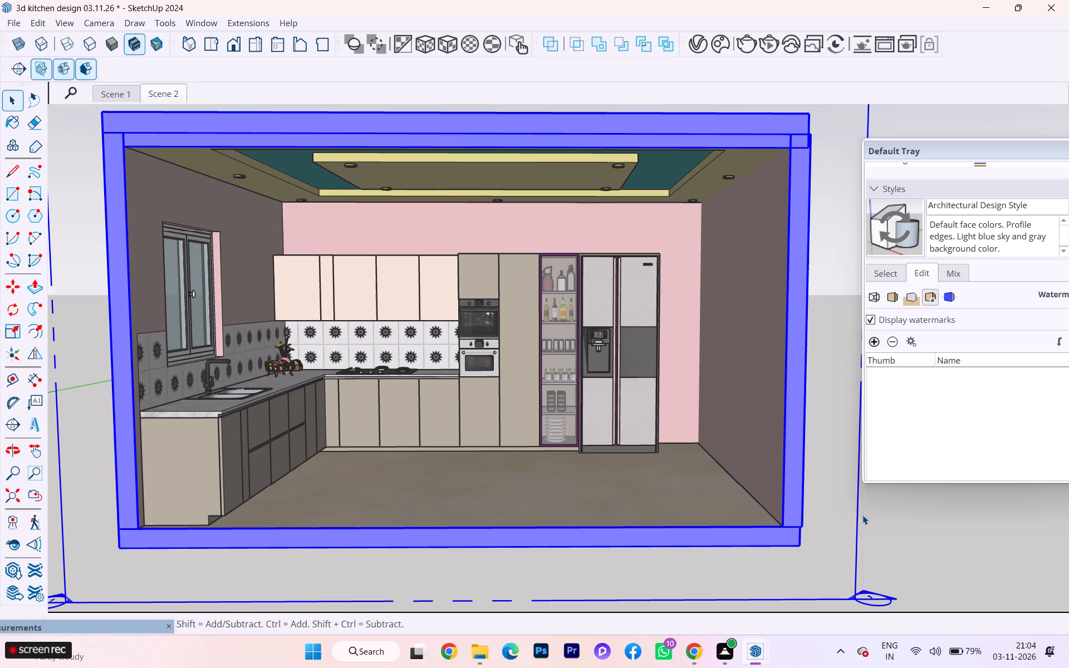
{"action": "left_click", "coordinate": [867, 515]}
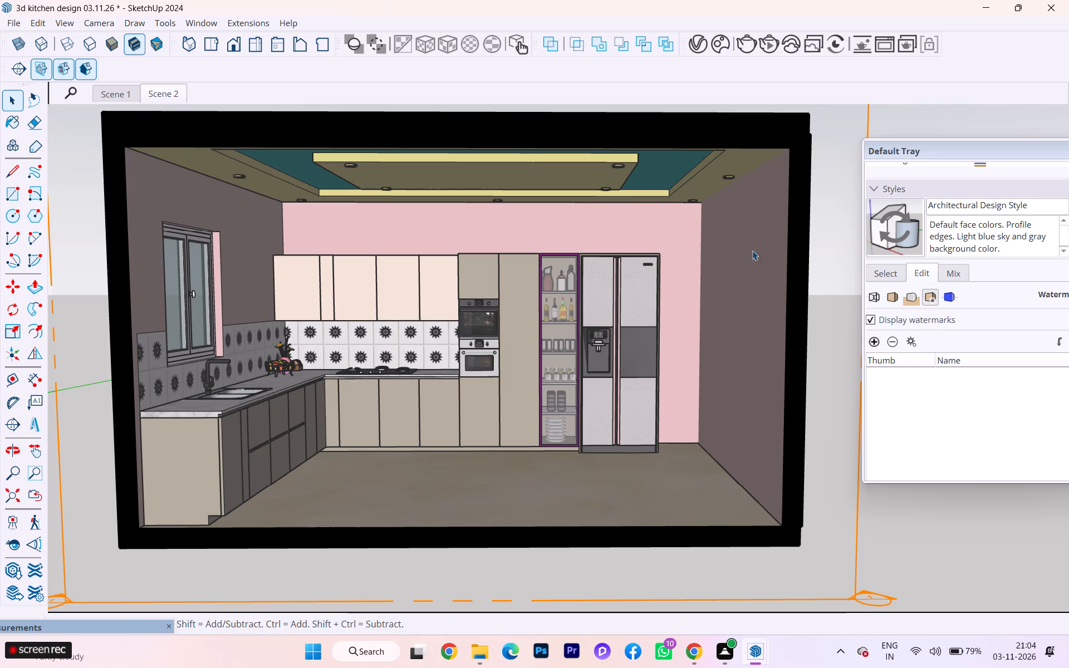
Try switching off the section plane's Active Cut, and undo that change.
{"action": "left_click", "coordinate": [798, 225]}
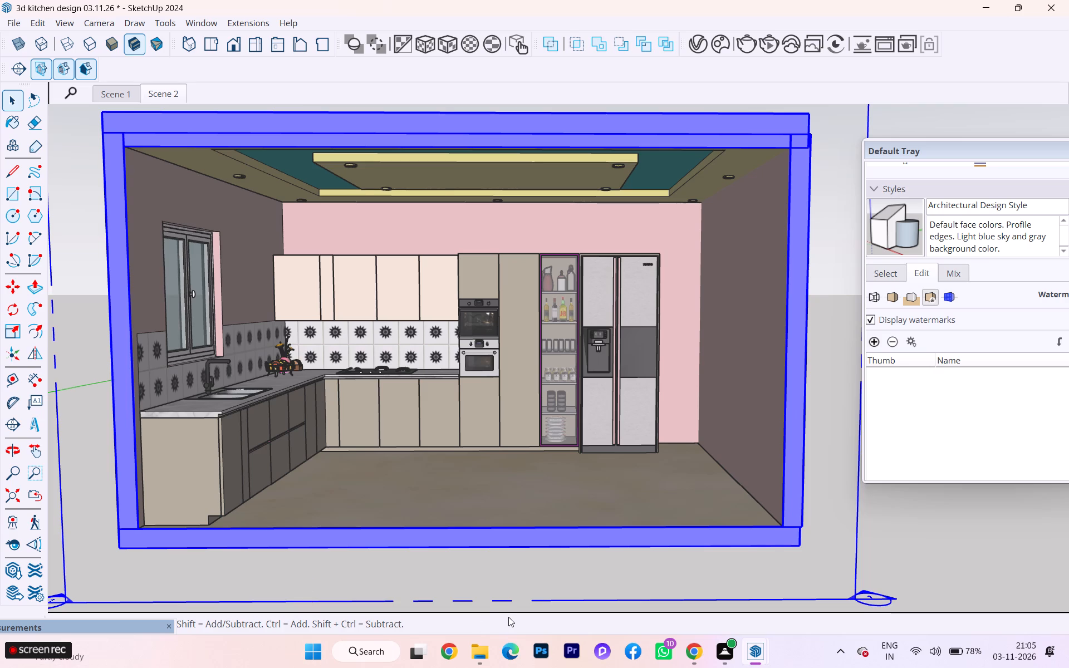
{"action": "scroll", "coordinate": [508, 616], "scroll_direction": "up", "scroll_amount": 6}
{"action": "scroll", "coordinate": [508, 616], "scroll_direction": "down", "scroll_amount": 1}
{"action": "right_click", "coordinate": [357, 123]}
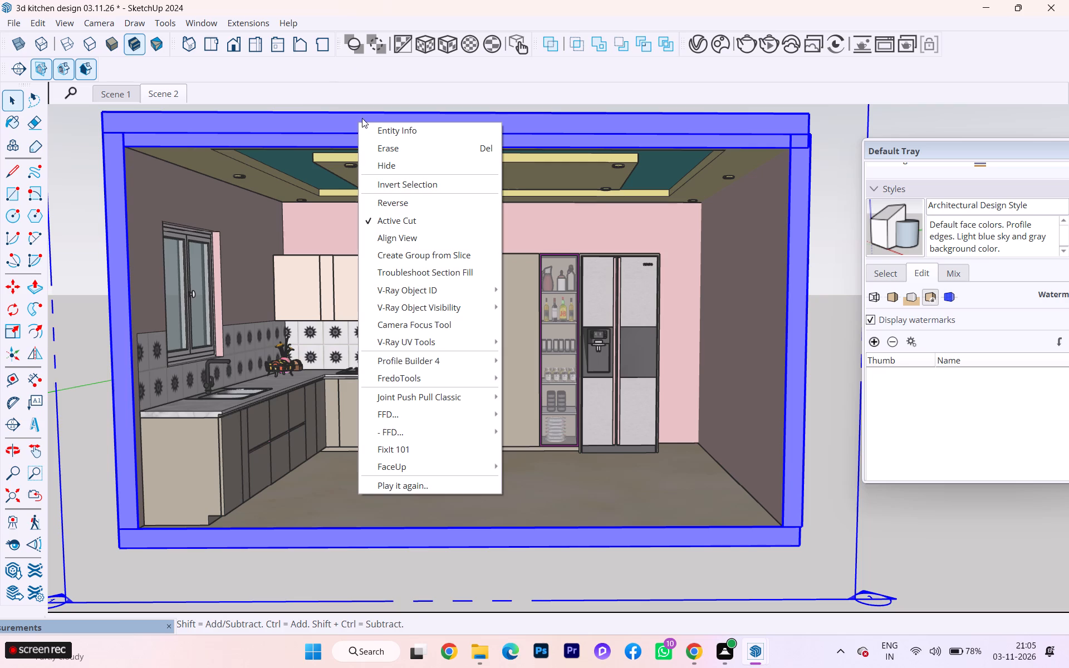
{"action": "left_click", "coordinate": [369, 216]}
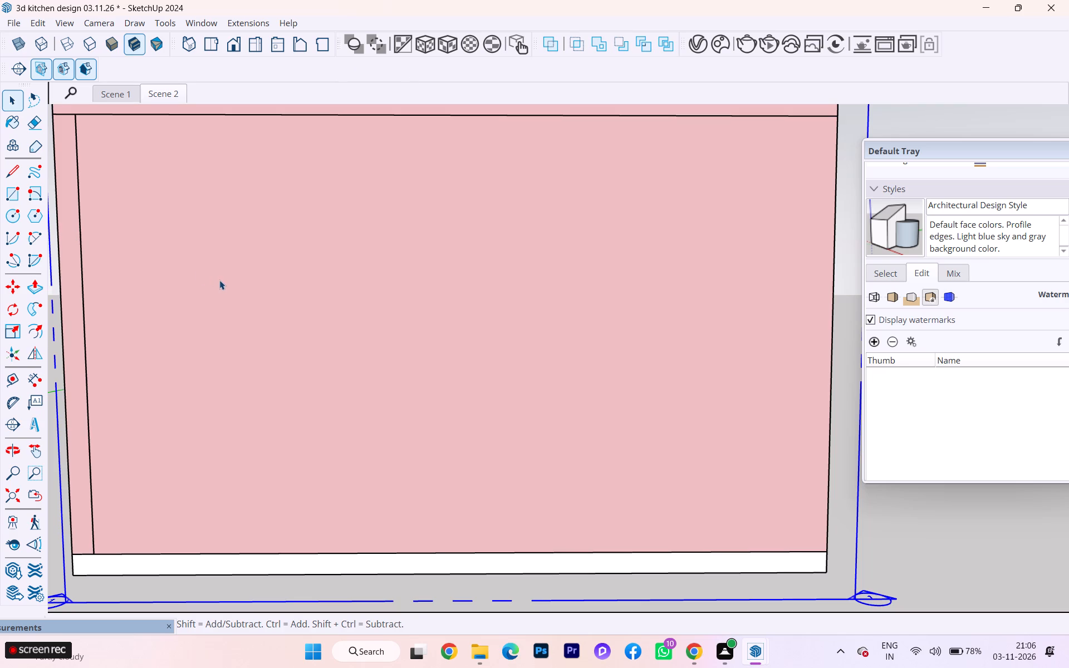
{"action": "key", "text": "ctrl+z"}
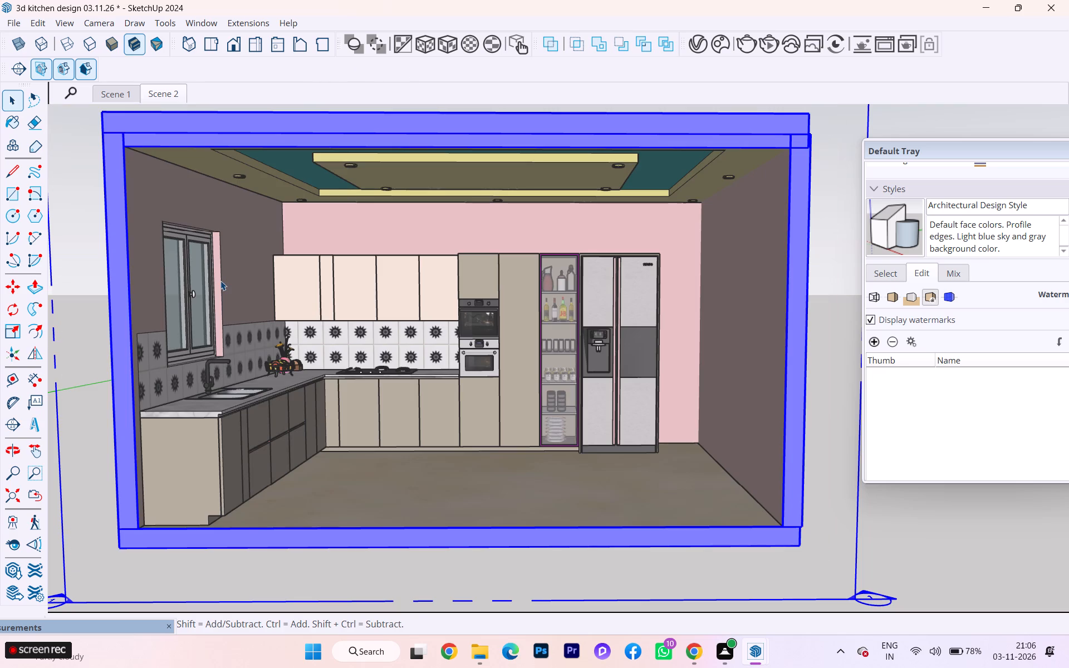
Deselect the section plane and frame the whole kitchen cutaway in the view.
{"action": "scroll", "coordinate": [426, 293], "scroll_direction": "down", "scroll_amount": 2}
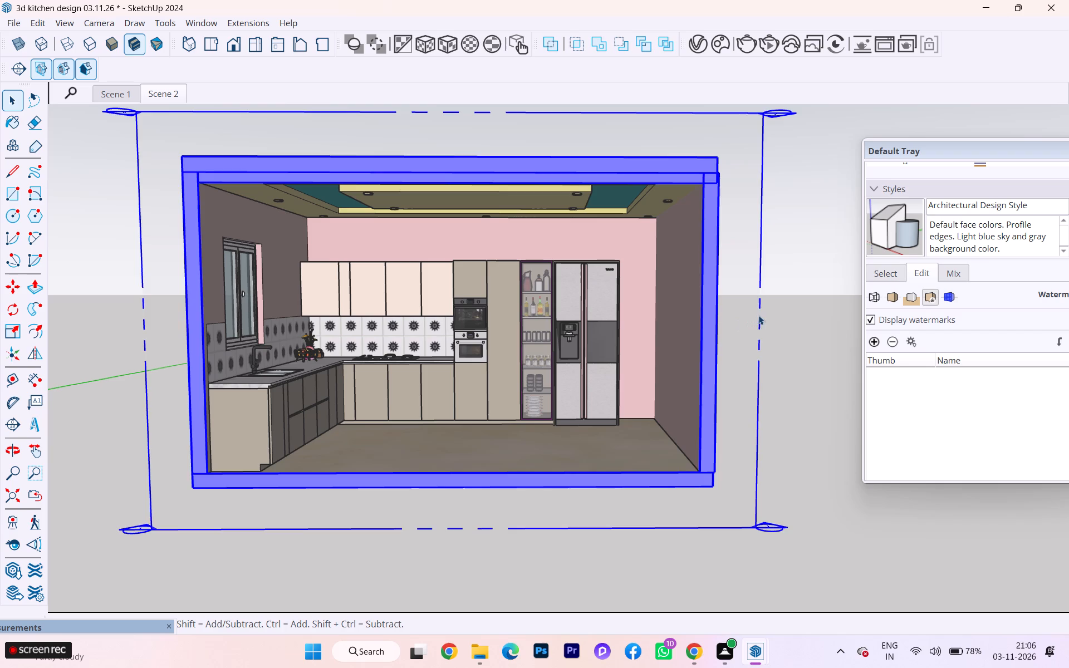
{"action": "left_click", "coordinate": [786, 323]}
{"action": "scroll", "coordinate": [670, 225], "scroll_direction": "up", "scroll_amount": 2}
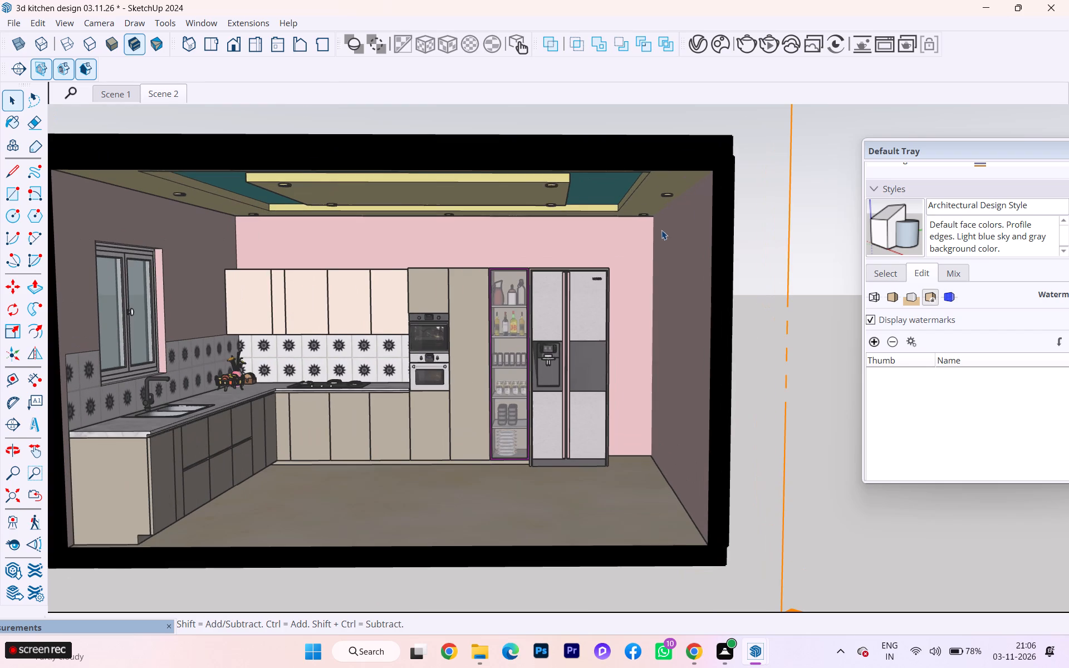
{"action": "scroll", "coordinate": [762, 248], "scroll_direction": "down", "scroll_amount": 1}
{"action": "scroll", "coordinate": [828, 299], "scroll_direction": "down", "scroll_amount": 3}
{"action": "scroll", "coordinate": [812, 271], "scroll_direction": "up", "scroll_amount": 2}
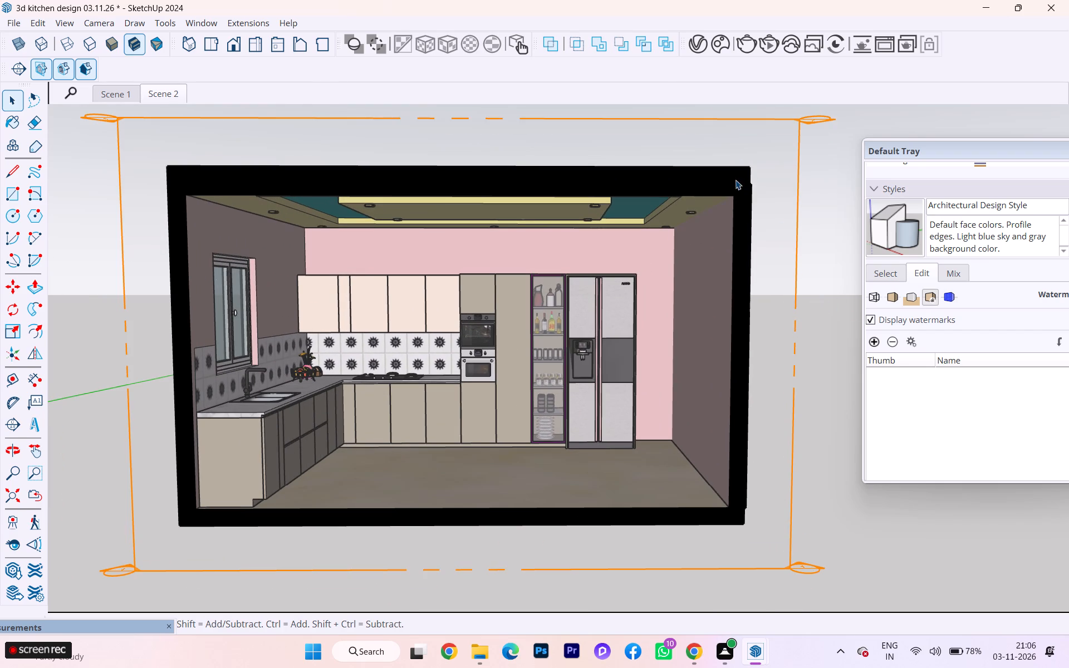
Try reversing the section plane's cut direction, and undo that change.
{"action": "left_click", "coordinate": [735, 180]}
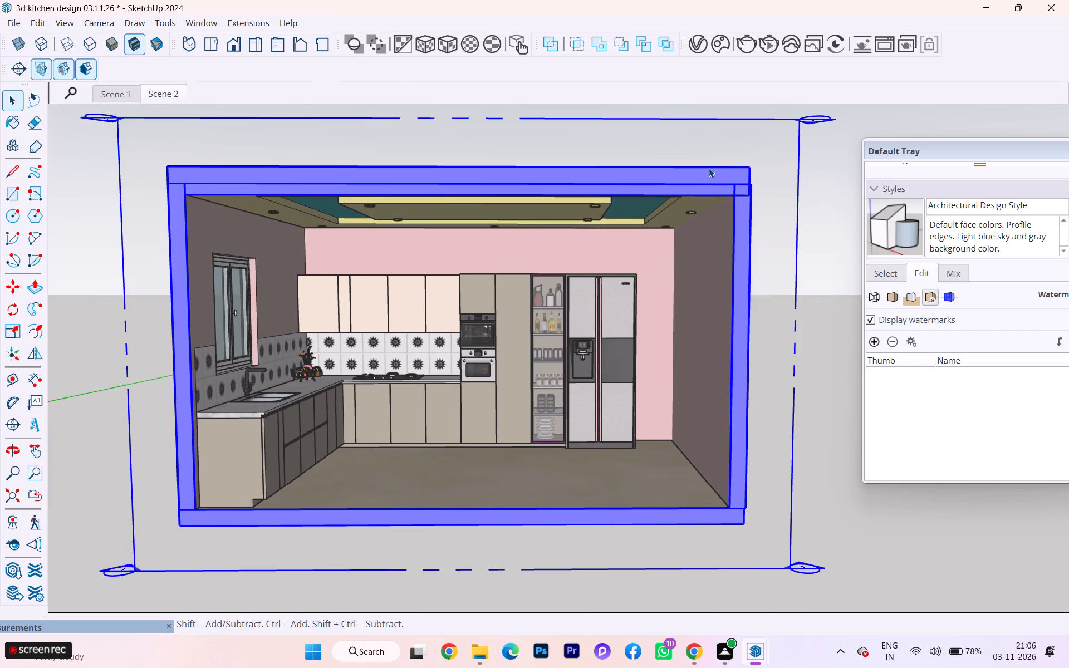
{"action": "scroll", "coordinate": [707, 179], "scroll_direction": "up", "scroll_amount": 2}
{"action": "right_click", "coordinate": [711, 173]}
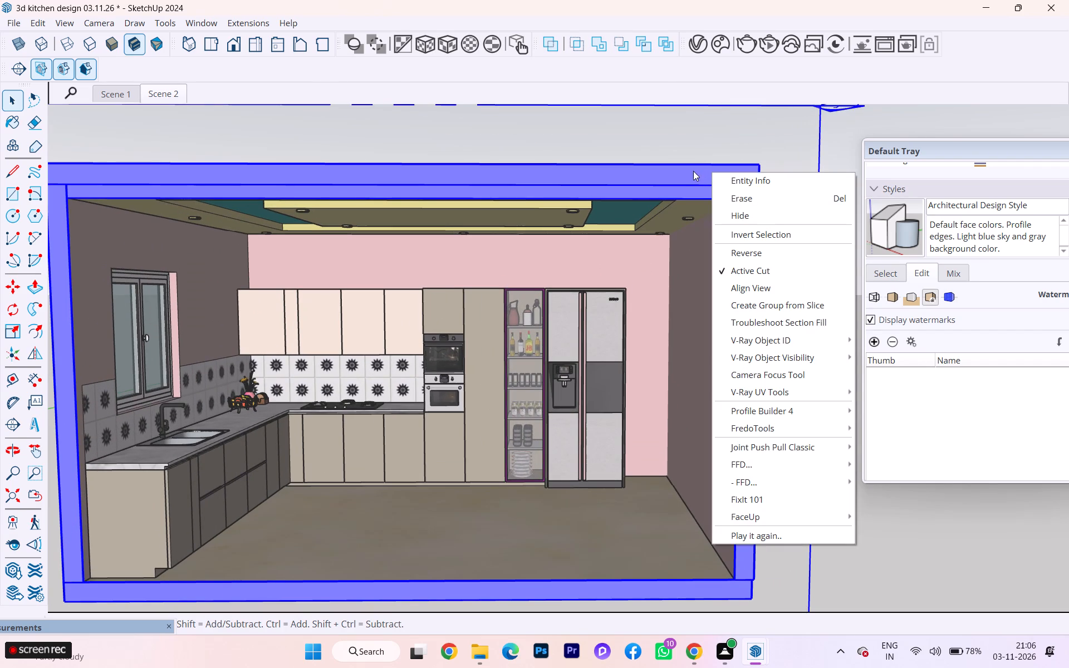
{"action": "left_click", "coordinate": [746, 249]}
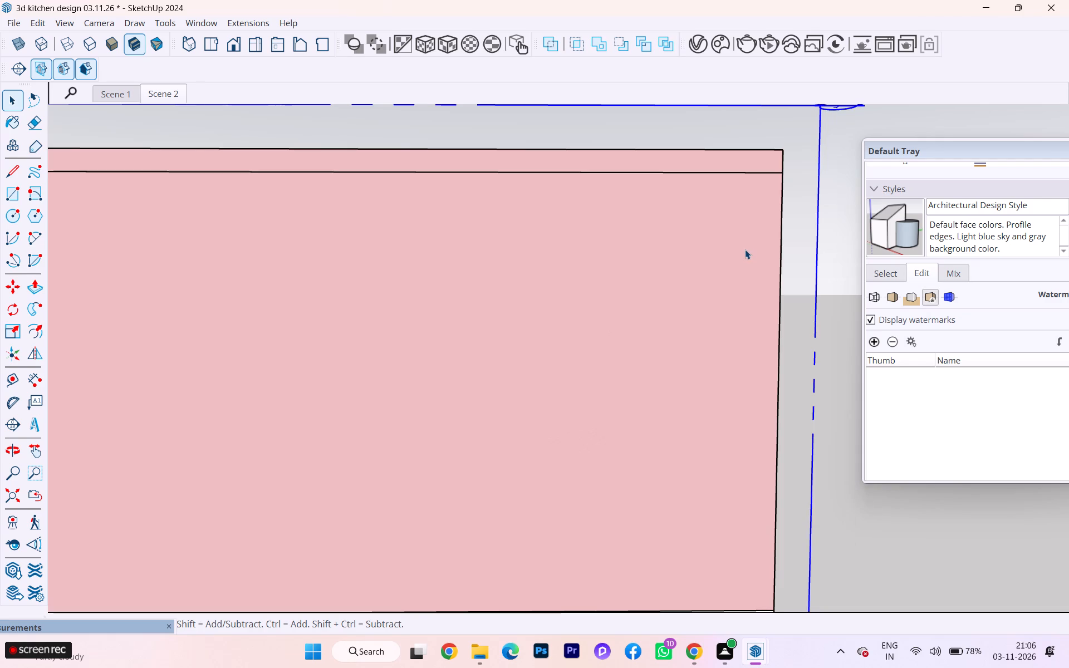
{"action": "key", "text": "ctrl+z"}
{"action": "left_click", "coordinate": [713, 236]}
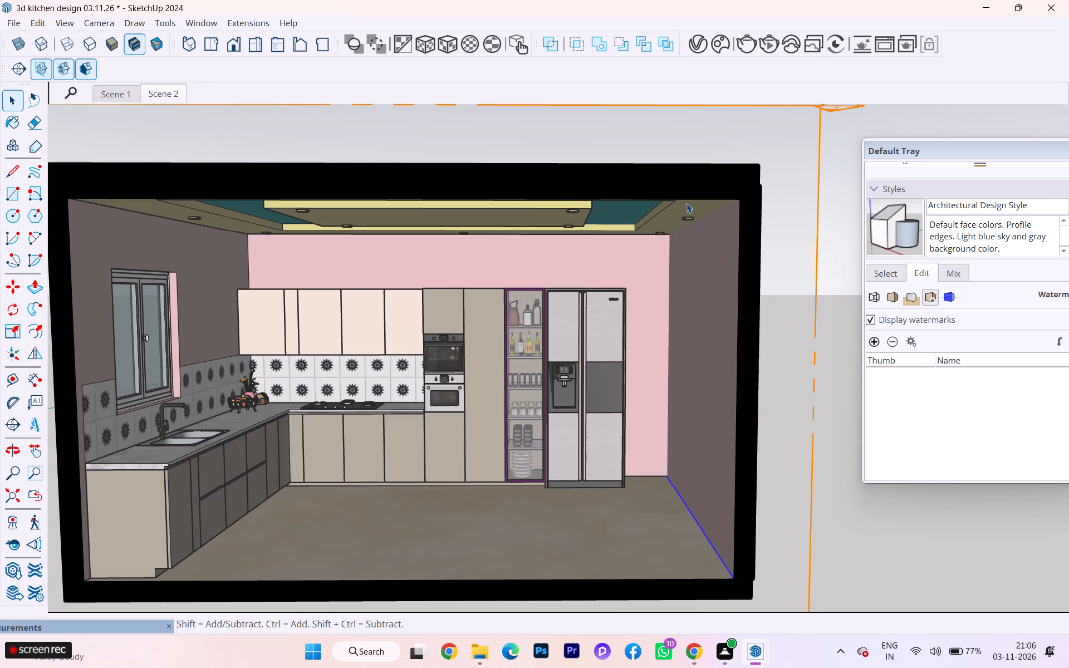
Turn on Troubleshoot Section Fill for the section plane and deselect it.
{"action": "right_click", "coordinate": [702, 184]}
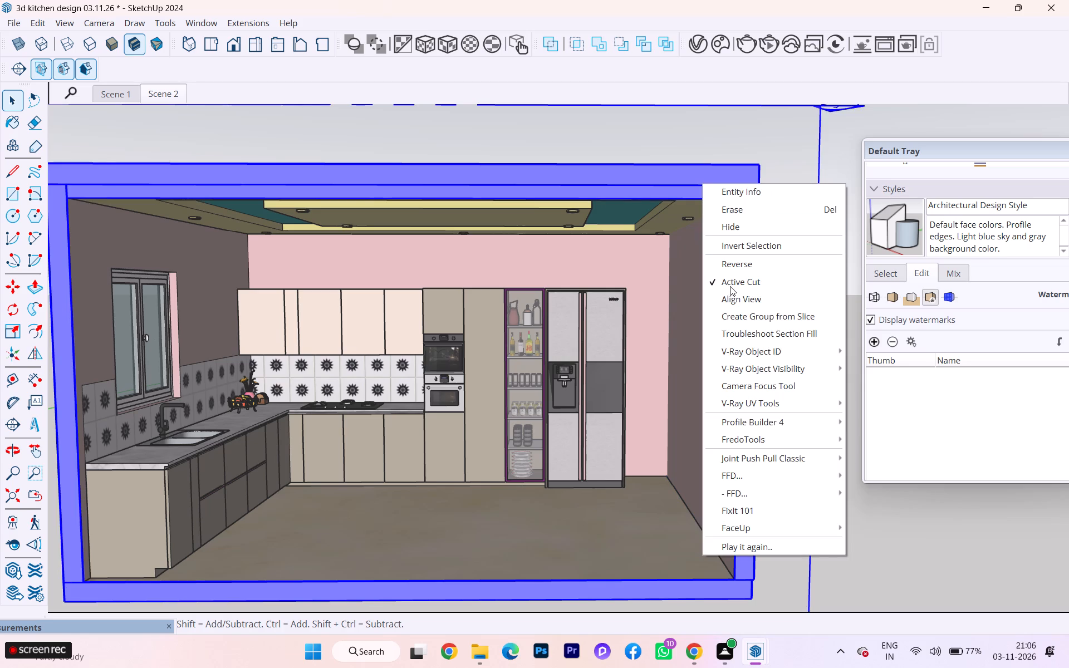
{"action": "left_click", "coordinate": [772, 333]}
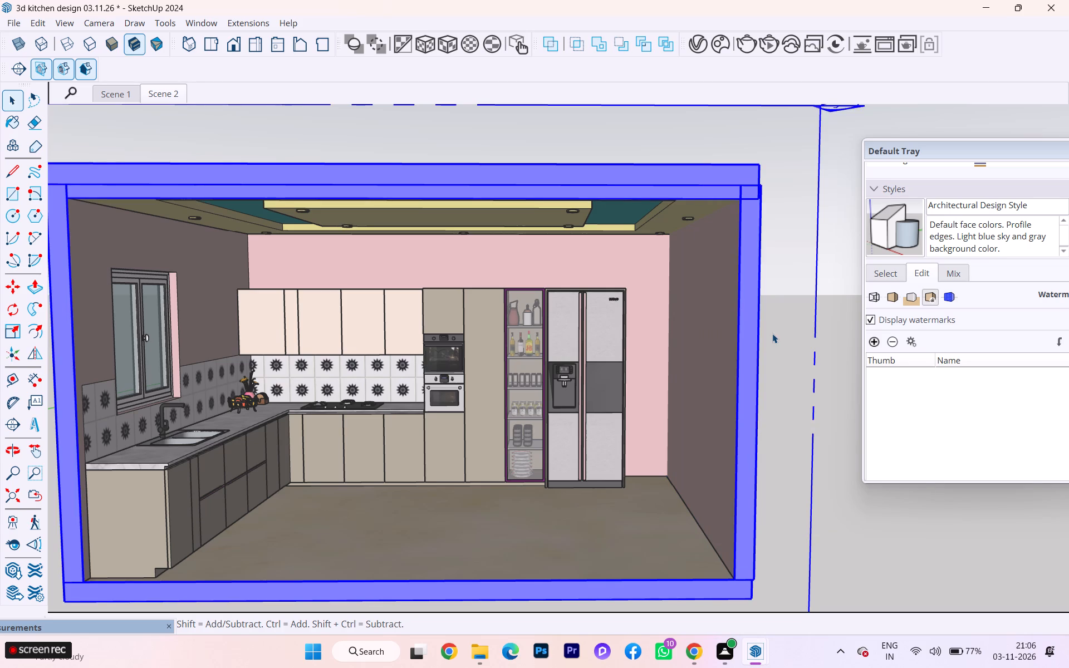
{"action": "left_click", "coordinate": [823, 339]}
Examine the kitchen cutaway from an oblique angle and from the front at different zoom levels.
{"action": "scroll", "coordinate": [808, 343], "scroll_direction": "down", "scroll_amount": 1}
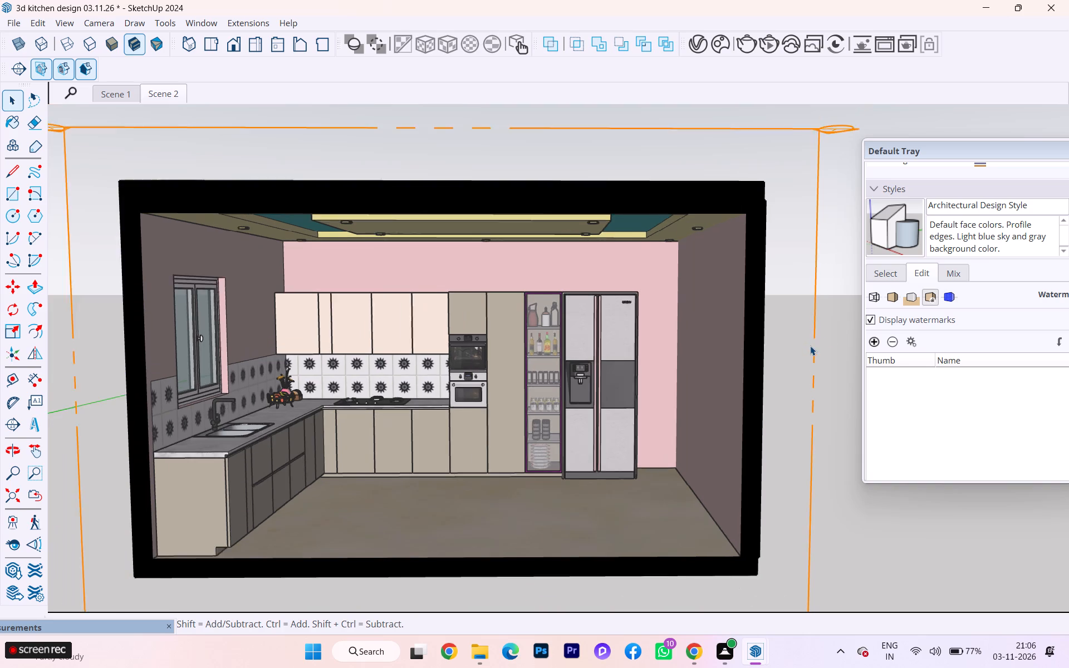
{"action": "scroll", "coordinate": [810, 346], "scroll_direction": "down", "scroll_amount": 1}
{"action": "middle_click_drag", "start_coordinate": [810, 346], "coordinate": [664, 337]}
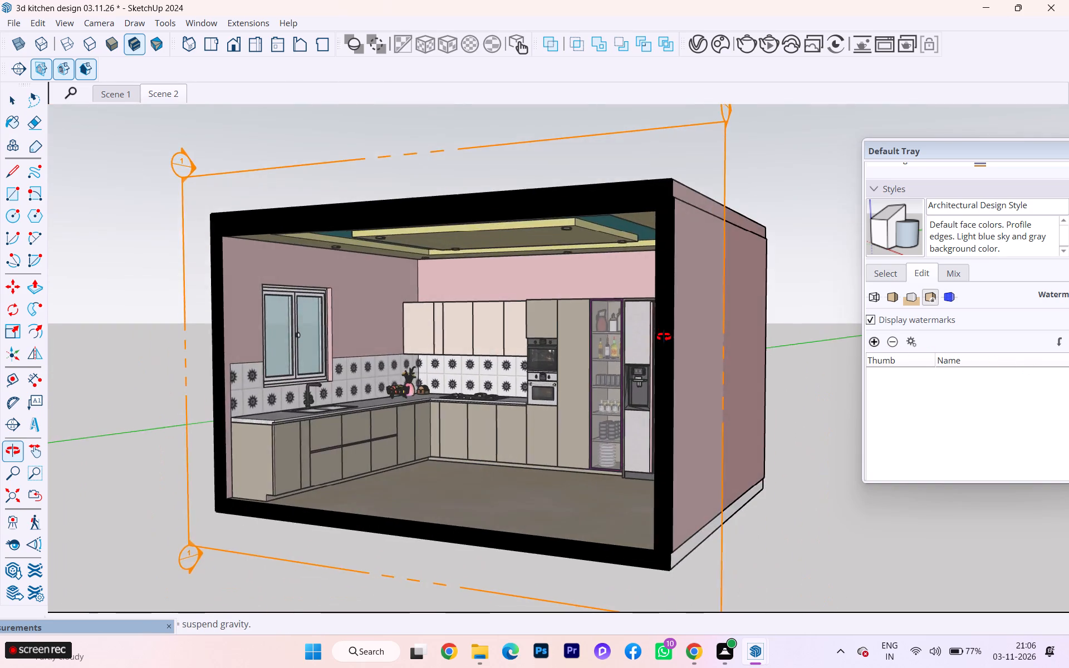
{"action": "middle_click_drag", "start_coordinate": [664, 337], "coordinate": [816, 352]}
{"action": "scroll", "coordinate": [742, 342], "scroll_direction": "up", "scroll_amount": 4}
{"action": "scroll", "coordinate": [743, 342], "scroll_direction": "down", "scroll_amount": 2}
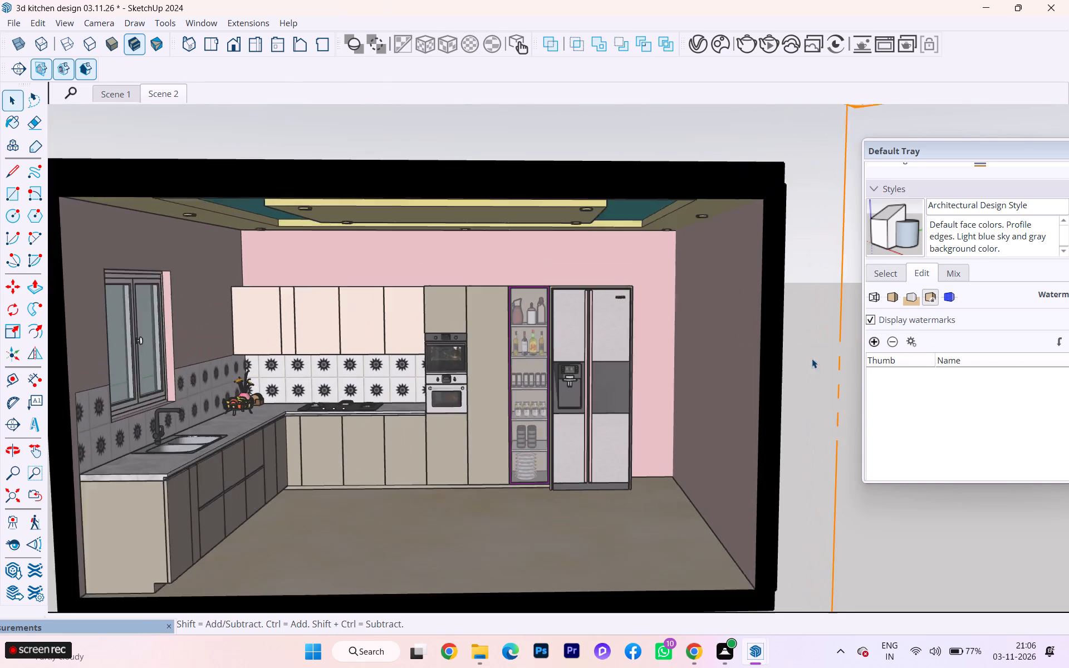
{"action": "scroll", "coordinate": [812, 358], "scroll_direction": "down", "scroll_amount": 3}
{"action": "scroll", "coordinate": [776, 387], "scroll_direction": "down", "scroll_amount": 6}
{"action": "scroll", "coordinate": [474, 351], "scroll_direction": "up", "scroll_amount": 1}
{"action": "scroll", "coordinate": [474, 351], "scroll_direction": "down", "scroll_amount": 1}
{"action": "scroll", "coordinate": [475, 350], "scroll_direction": "up", "scroll_amount": 2}
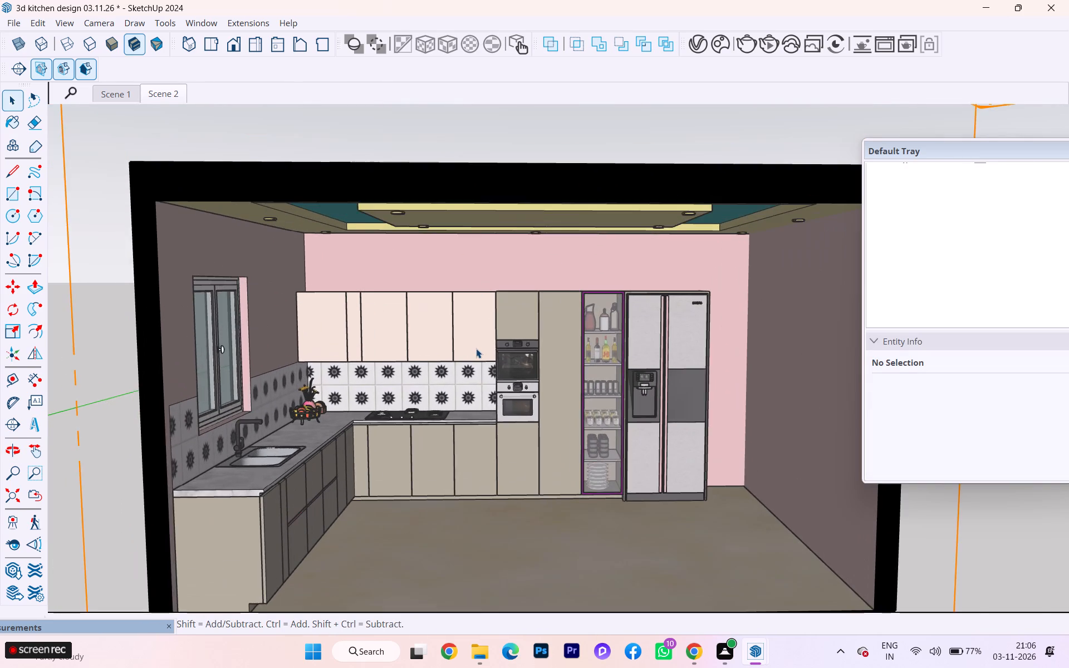
{"action": "scroll", "coordinate": [476, 348], "scroll_direction": "up", "scroll_amount": 1}
{"action": "scroll", "coordinate": [473, 349], "scroll_direction": "down", "scroll_amount": 2}
{"action": "scroll", "coordinate": [233, 210], "scroll_direction": "down", "scroll_amount": 1}
{"action": "scroll", "coordinate": [192, 243], "scroll_direction": "down", "scroll_amount": 1}
{"action": "scroll", "coordinate": [235, 329], "scroll_direction": "up", "scroll_amount": 3}
{"action": "scroll", "coordinate": [112, 254], "scroll_direction": "down", "scroll_amount": 1}
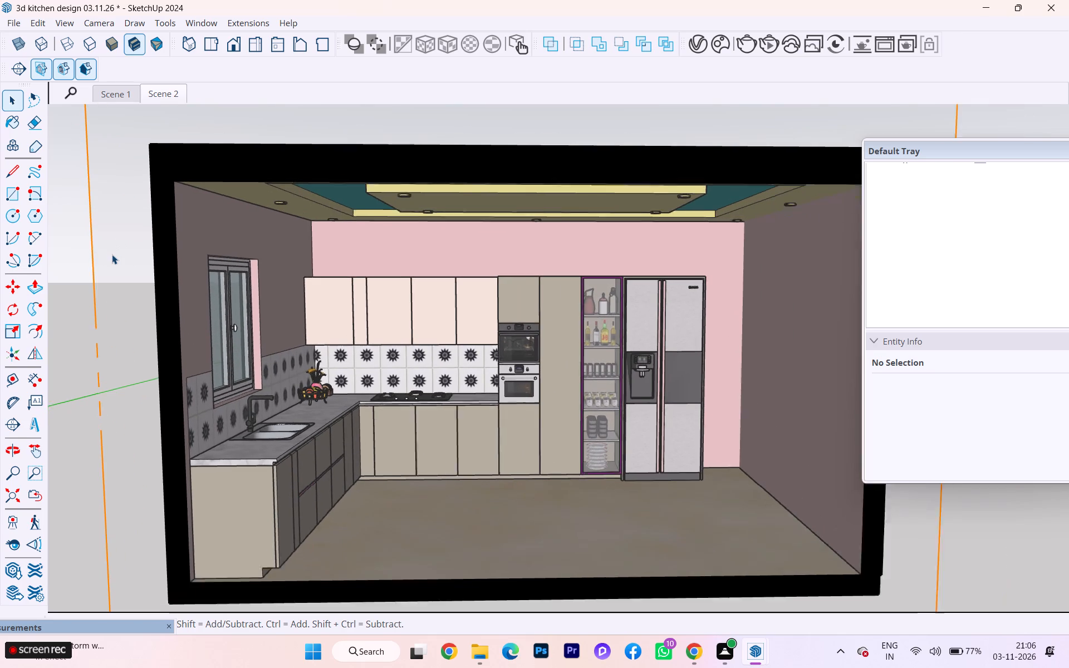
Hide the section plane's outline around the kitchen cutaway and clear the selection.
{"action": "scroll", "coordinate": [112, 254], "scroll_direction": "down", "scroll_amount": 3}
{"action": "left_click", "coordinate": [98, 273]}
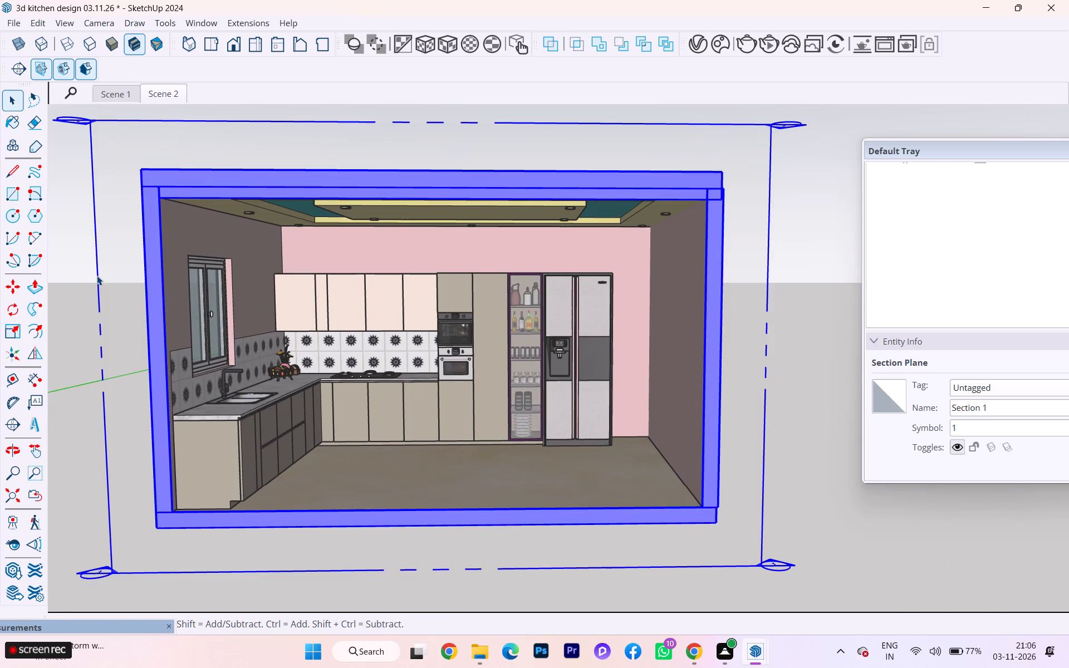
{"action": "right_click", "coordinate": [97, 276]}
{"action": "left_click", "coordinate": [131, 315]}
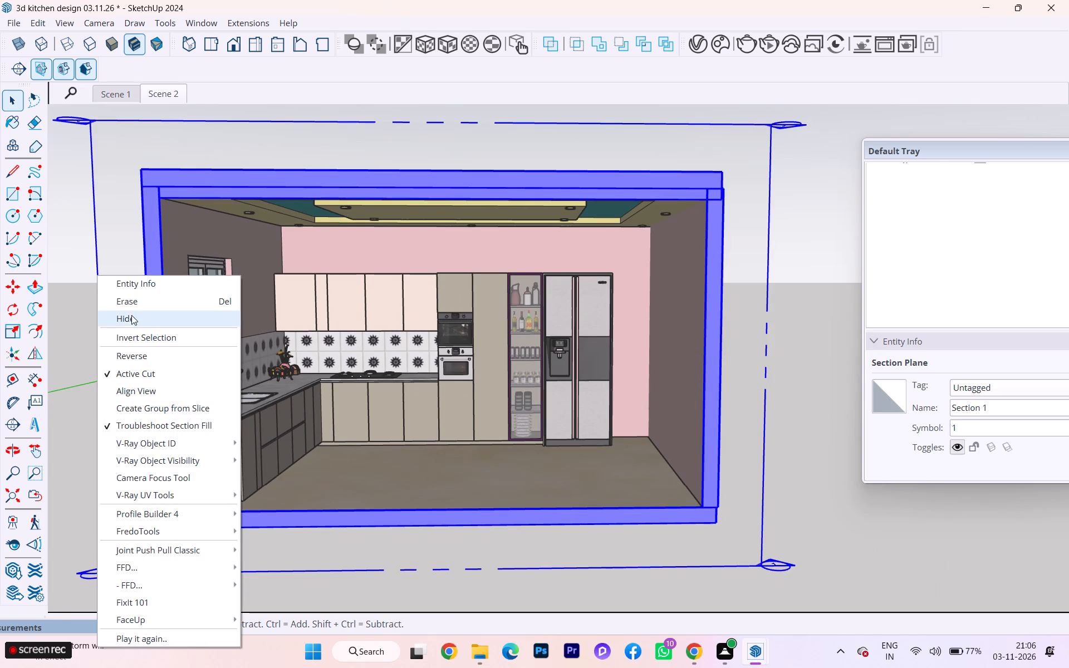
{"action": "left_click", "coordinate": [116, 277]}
Select the hidden section plane by its cut face and check its Entity Info while viewing the whole cutaway.
{"action": "scroll", "coordinate": [190, 272], "scroll_direction": "up", "scroll_amount": 3}
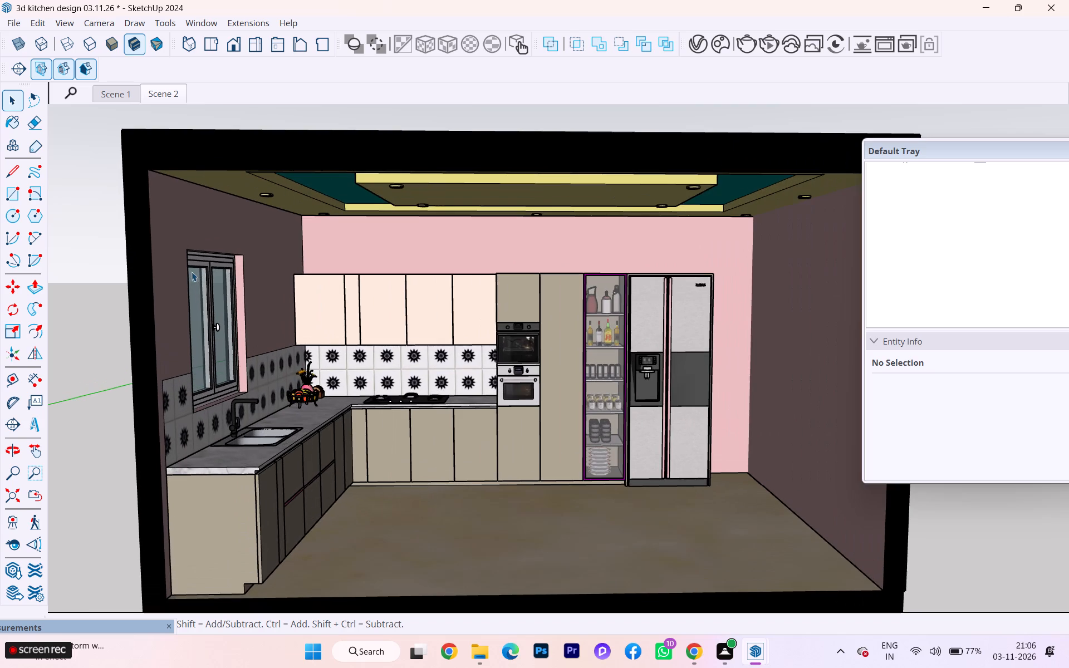
{"action": "left_click", "coordinate": [147, 291]}
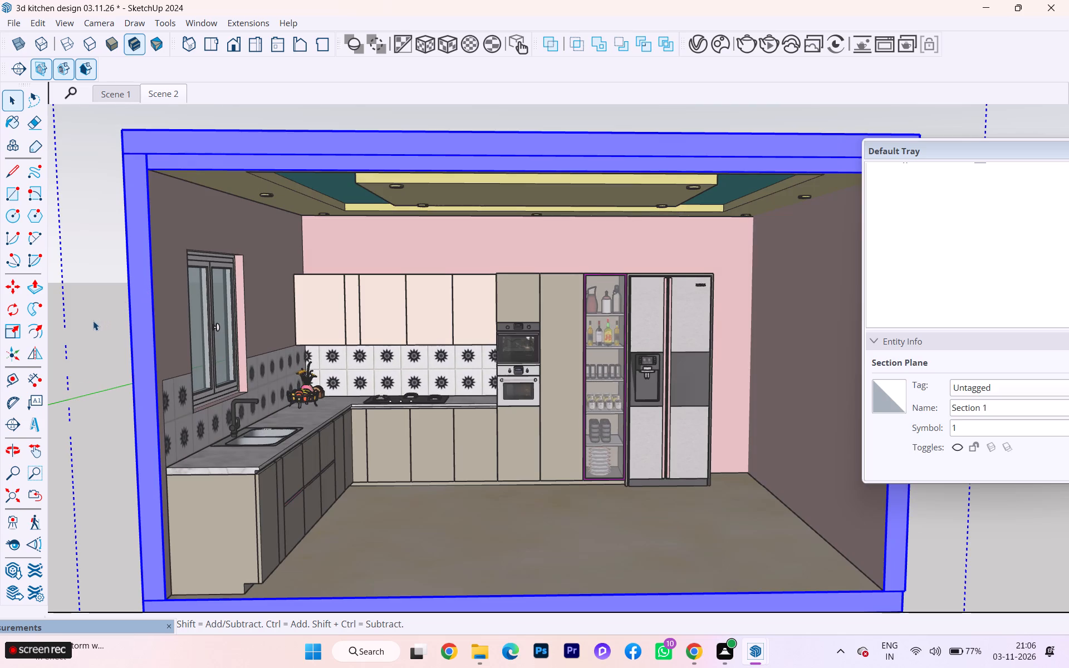
{"action": "left_click", "coordinate": [92, 321]}
{"action": "scroll", "coordinate": [105, 296], "scroll_direction": "down", "scroll_amount": 5}
{"action": "scroll", "coordinate": [124, 289], "scroll_direction": "up", "scroll_amount": 1}
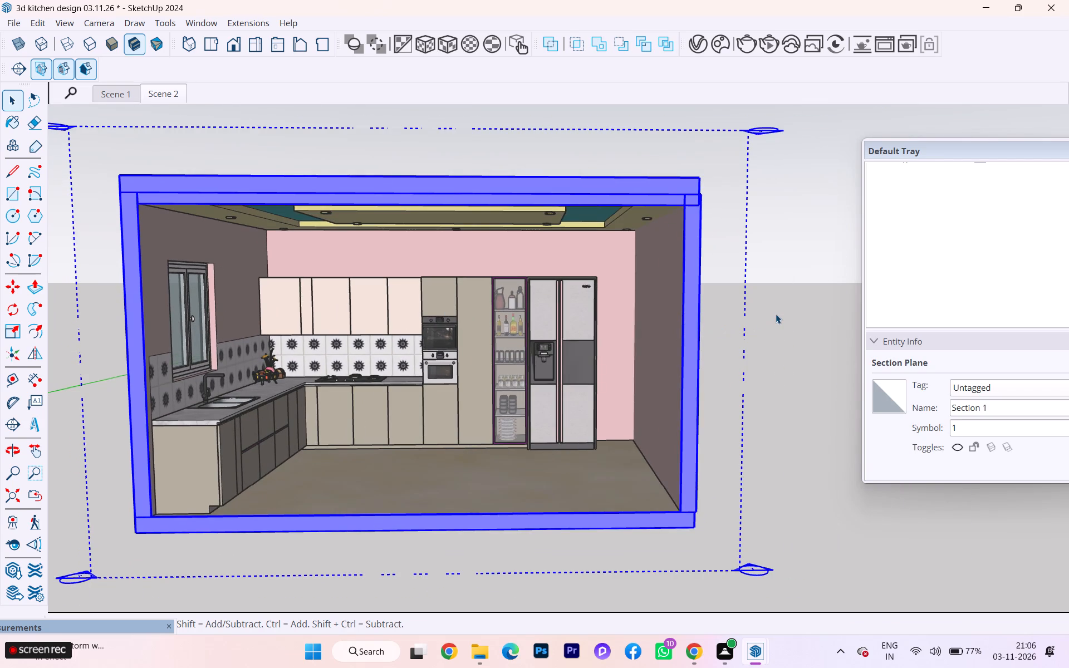
{"action": "left_click", "coordinate": [776, 314]}
{"action": "left_click", "coordinate": [693, 318]}
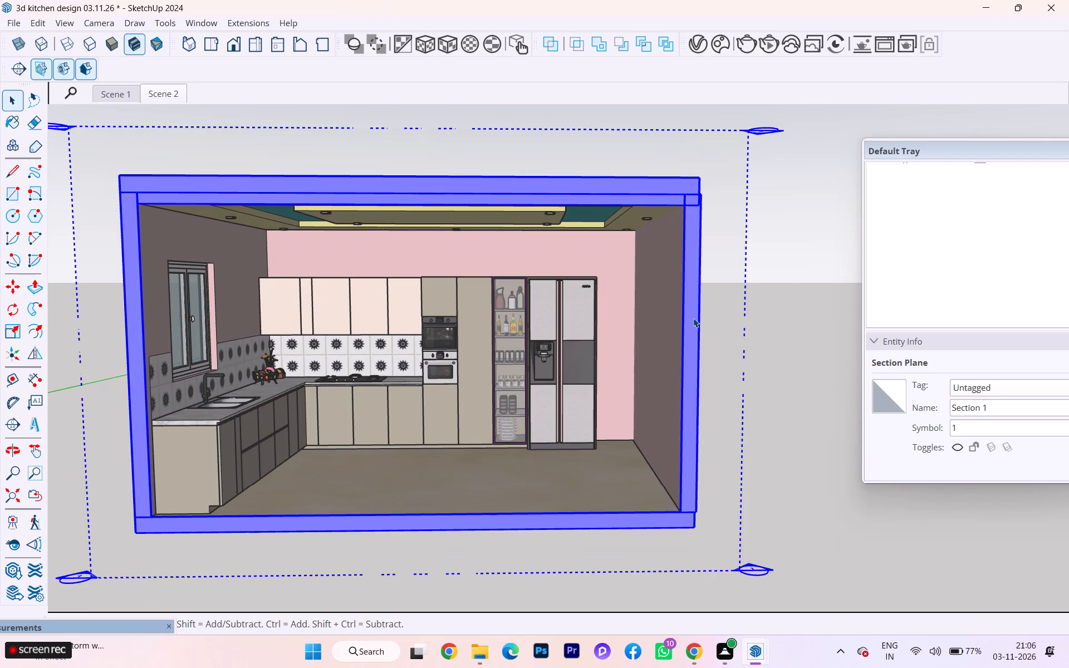
{"action": "left_click", "coordinate": [693, 318]}
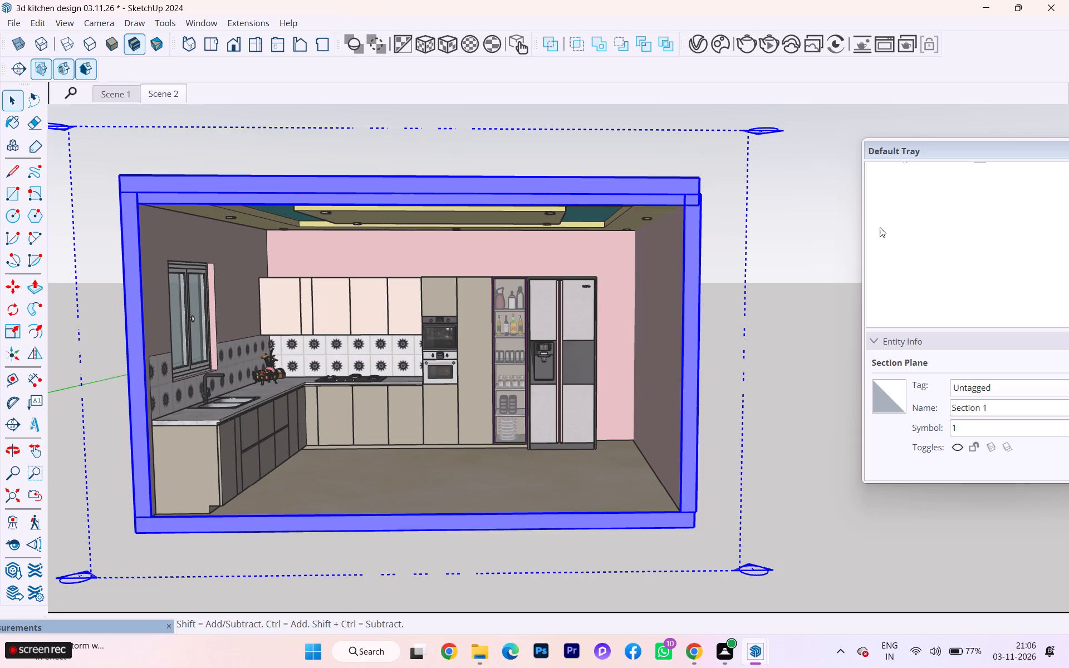
Move the Default Tray inward to bring its full width on screen, and deselect the section plane.
{"action": "left_click_drag", "start_coordinate": [945, 145], "coordinate": [863, 151]}
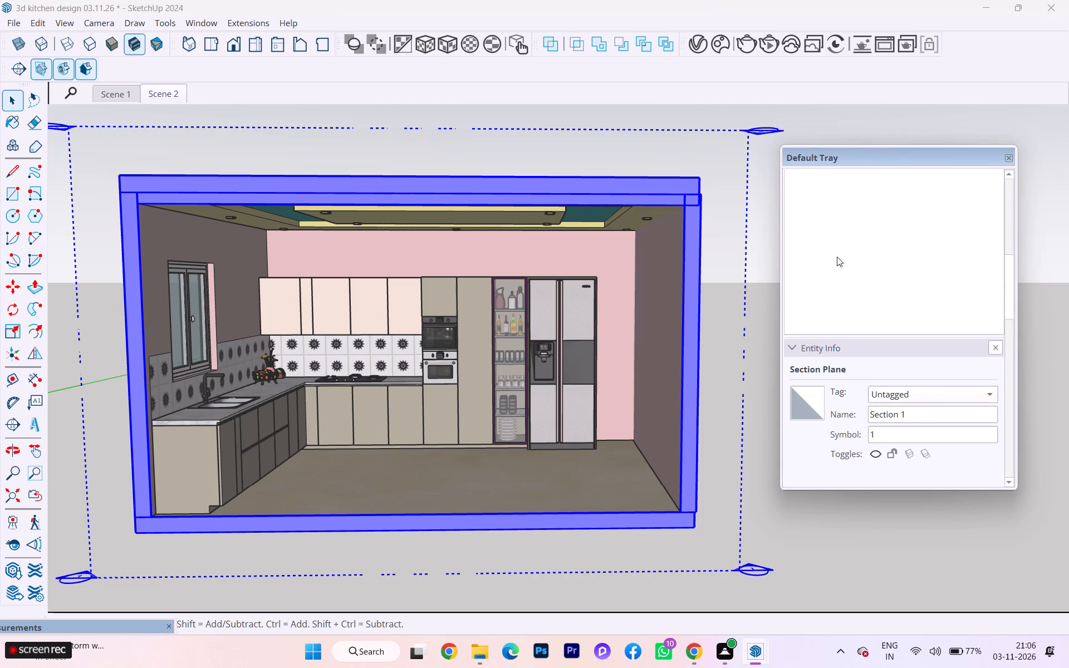
{"action": "left_click", "coordinate": [1038, 369]}
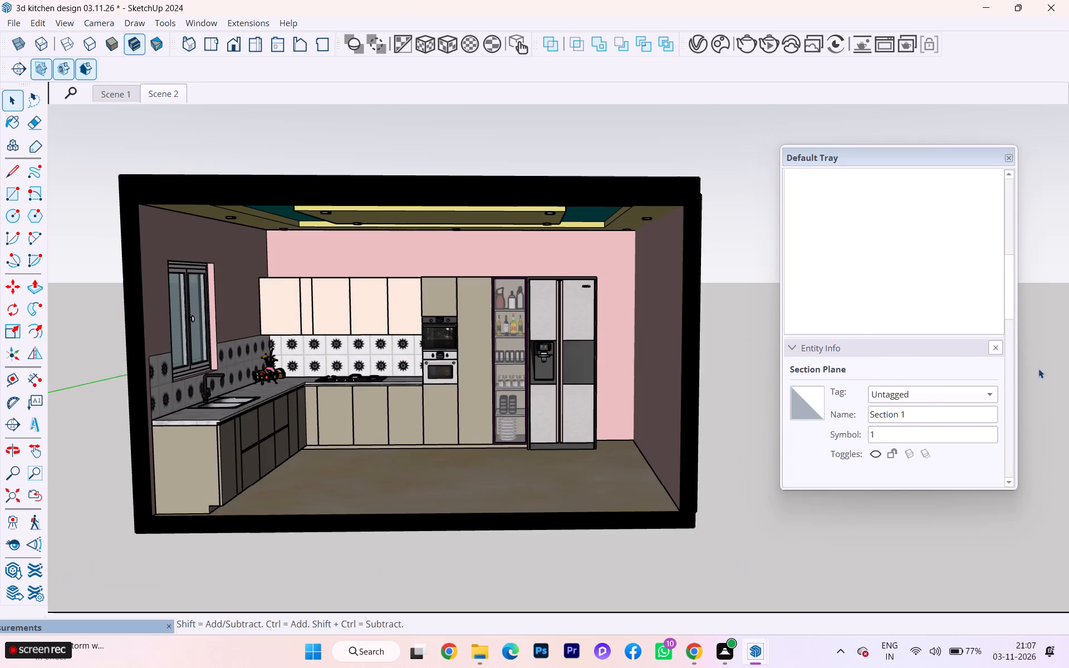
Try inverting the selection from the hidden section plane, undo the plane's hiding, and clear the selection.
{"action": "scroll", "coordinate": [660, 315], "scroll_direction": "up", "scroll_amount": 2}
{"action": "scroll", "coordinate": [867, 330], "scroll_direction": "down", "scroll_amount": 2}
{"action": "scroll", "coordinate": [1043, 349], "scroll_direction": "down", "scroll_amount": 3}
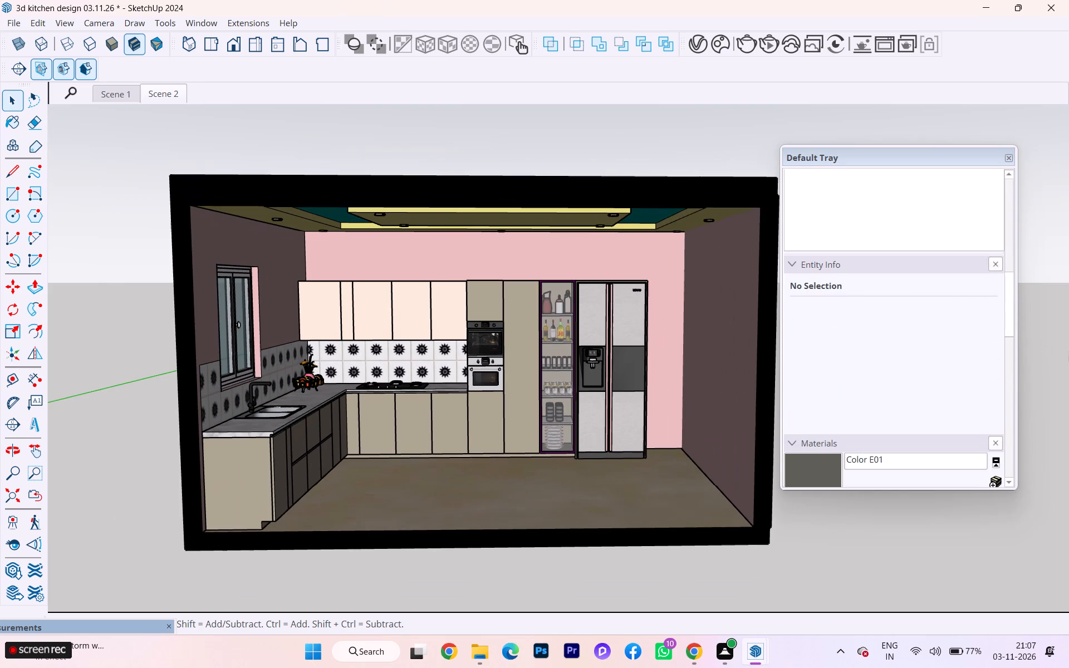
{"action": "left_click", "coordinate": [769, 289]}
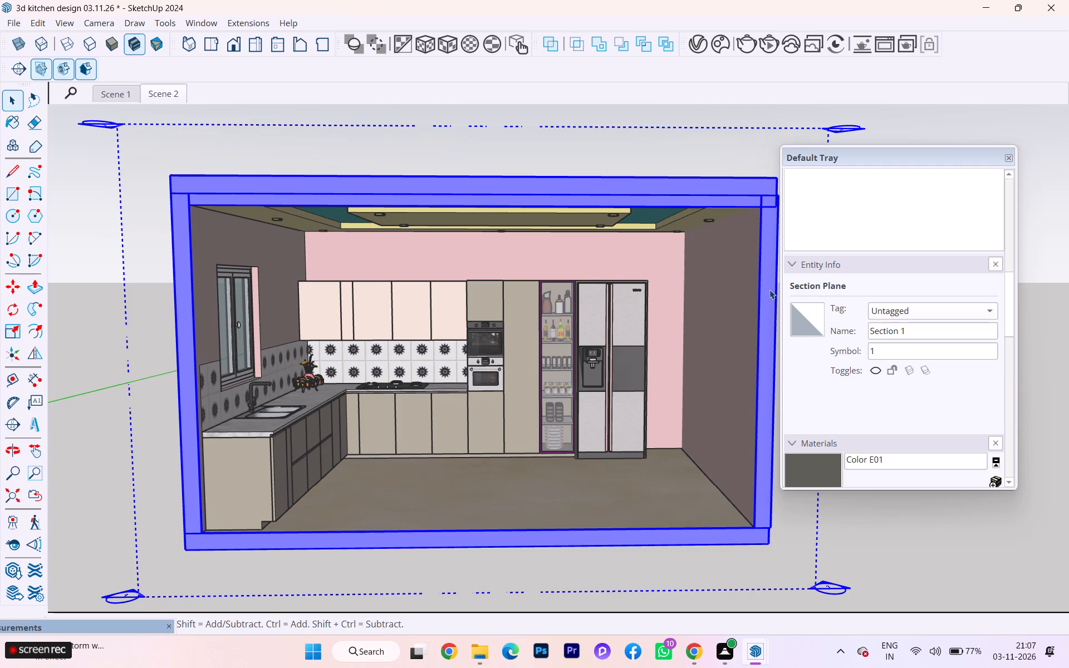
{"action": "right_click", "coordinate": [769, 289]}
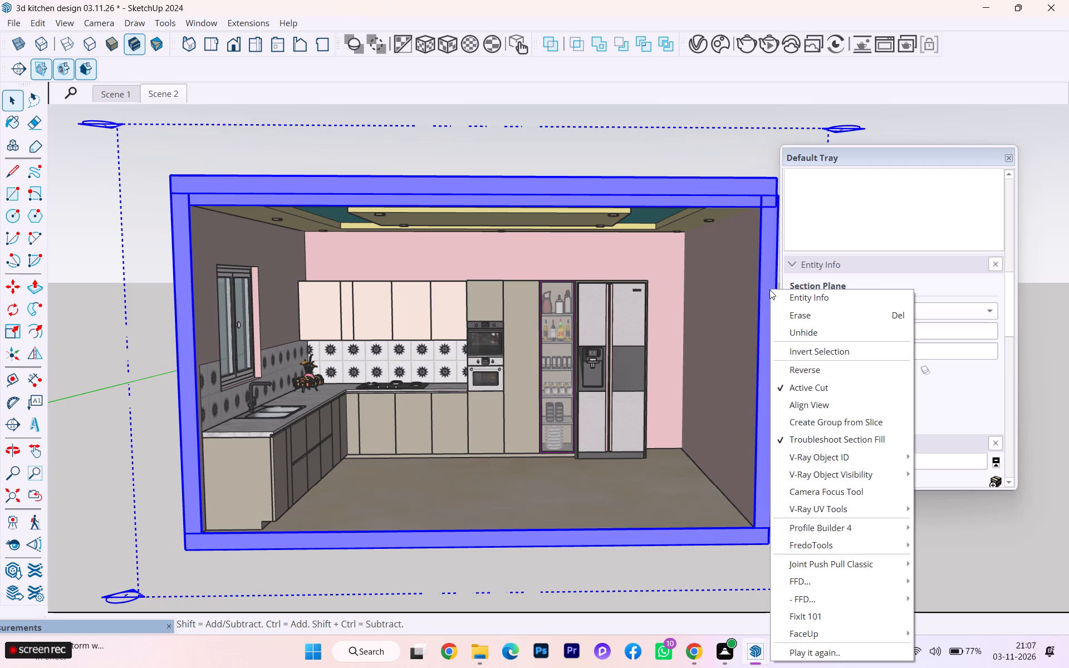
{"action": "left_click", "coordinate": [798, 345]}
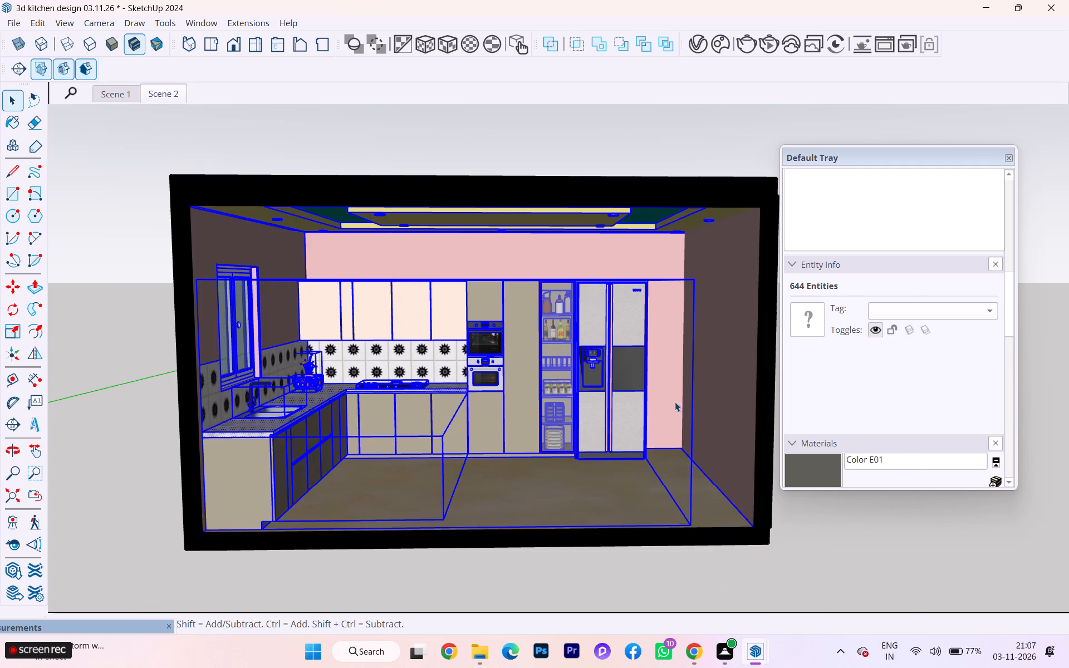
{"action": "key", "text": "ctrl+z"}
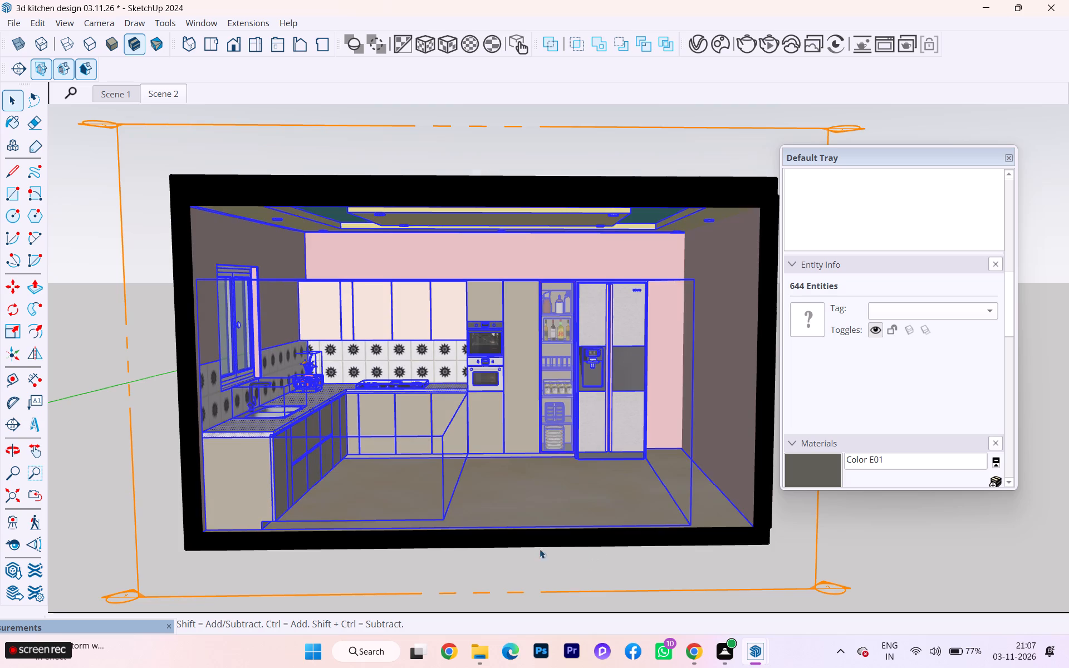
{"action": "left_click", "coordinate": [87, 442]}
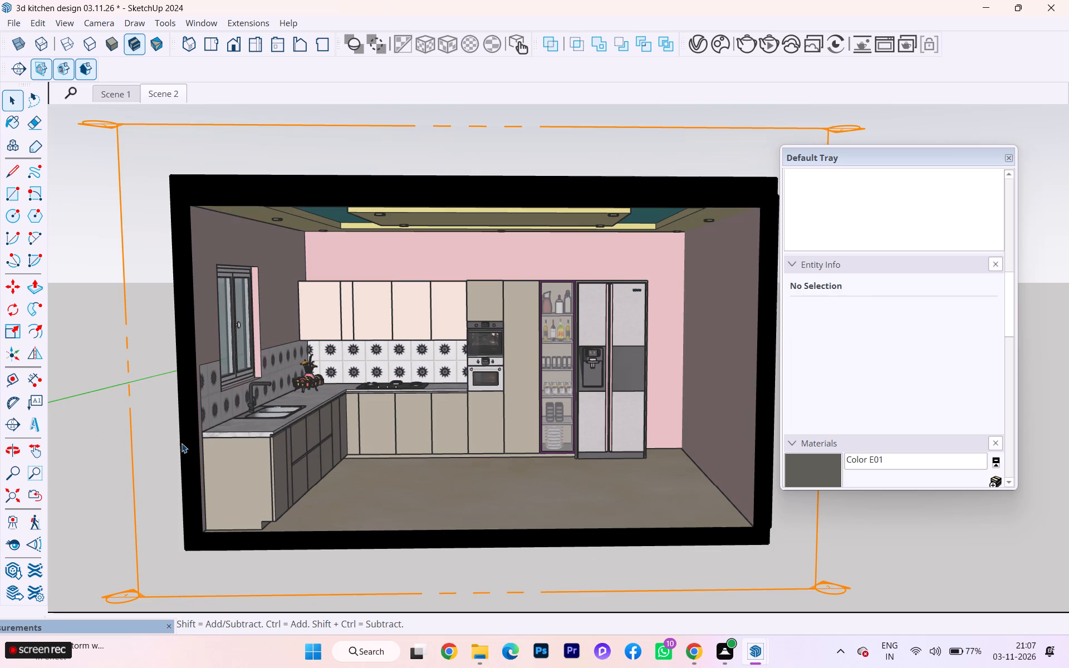
Examine the front framing of the kitchen cutaway at different zoom levels and slight orbit angles.
{"action": "scroll", "coordinate": [247, 439], "scroll_direction": "up", "scroll_amount": 3}
{"action": "scroll", "coordinate": [291, 433], "scroll_direction": "down", "scroll_amount": 1}
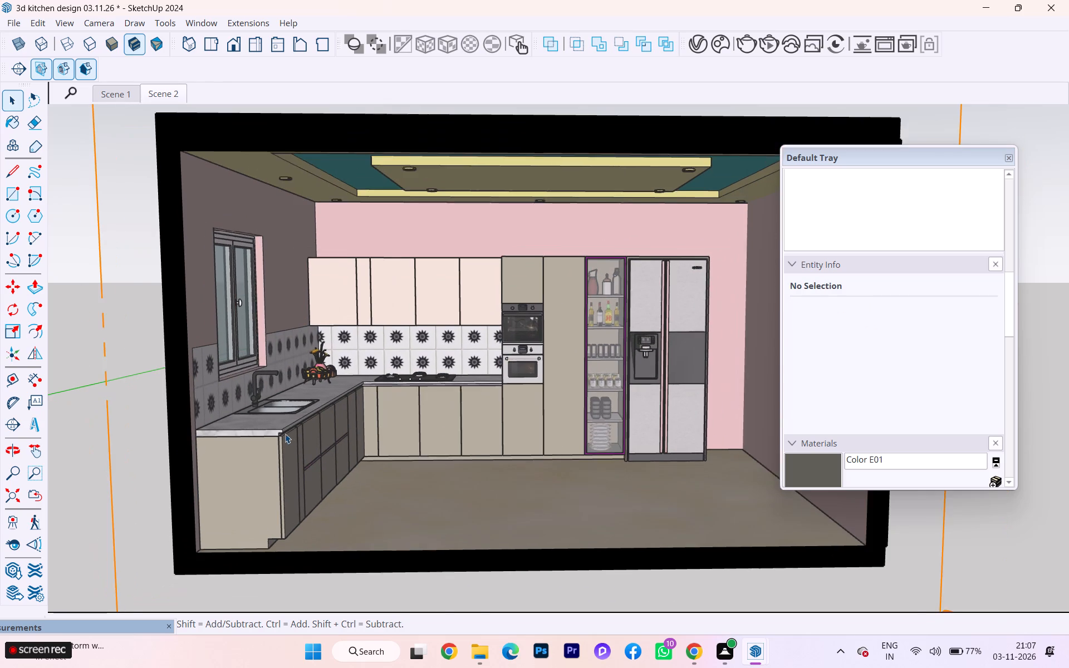
{"action": "scroll", "coordinate": [285, 434], "scroll_direction": "down", "scroll_amount": 1}
{"action": "scroll", "coordinate": [227, 423], "scroll_direction": "down", "scroll_amount": 2}
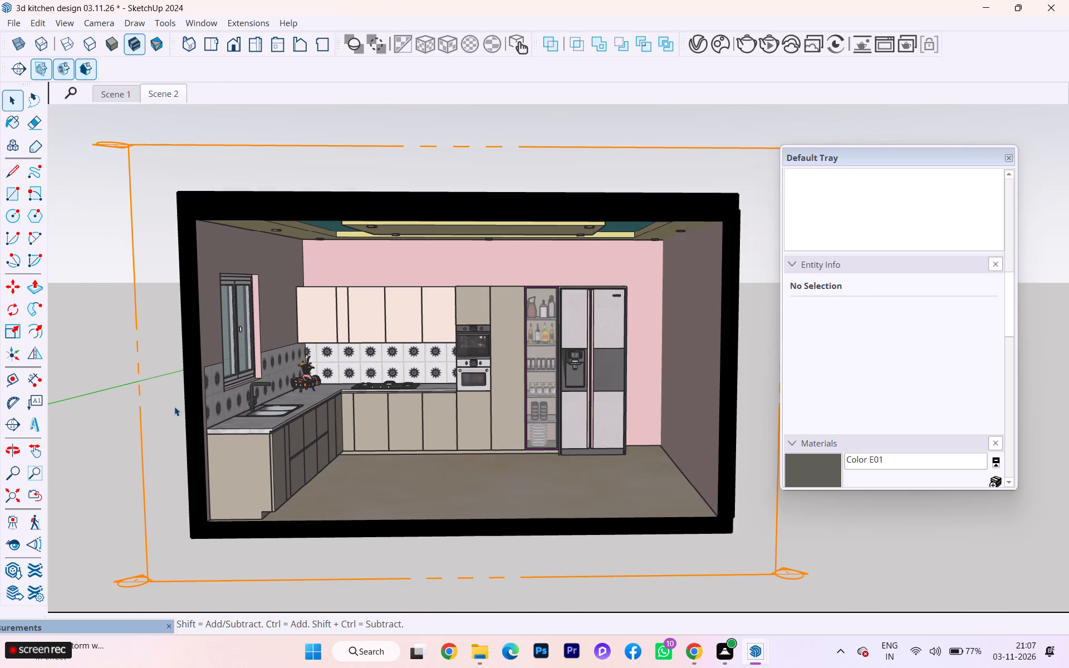
{"action": "scroll", "coordinate": [316, 428], "scroll_direction": "up", "scroll_amount": 4}
{"action": "scroll", "coordinate": [211, 417], "scroll_direction": "down", "scroll_amount": 4}
{"action": "scroll", "coordinate": [200, 418], "scroll_direction": "up", "scroll_amount": 1}
{"action": "scroll", "coordinate": [199, 418], "scroll_direction": "down", "scroll_amount": 1}
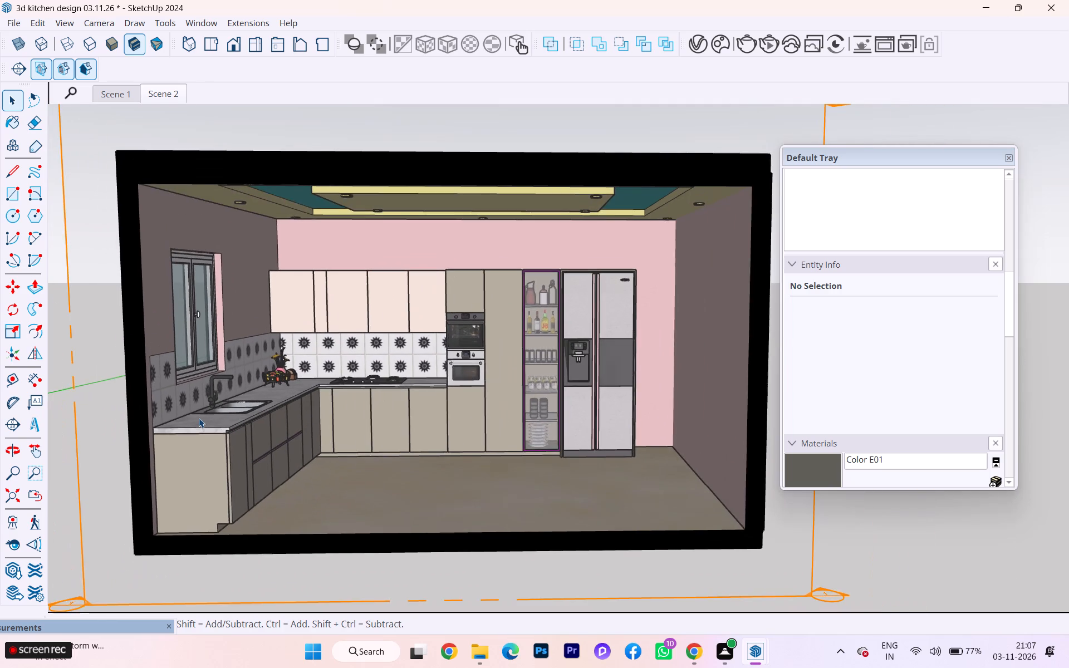
{"action": "middle_click_drag", "start_coordinate": [200, 417], "coordinate": [228, 416]}
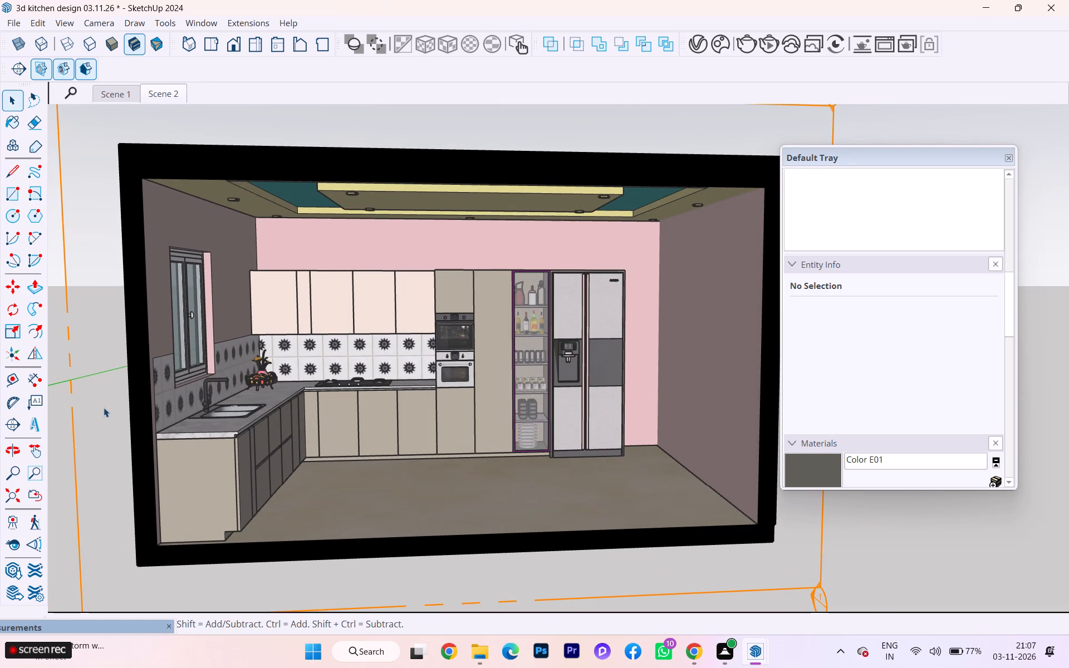
{"action": "scroll", "coordinate": [104, 407], "scroll_direction": "up", "scroll_amount": 1}
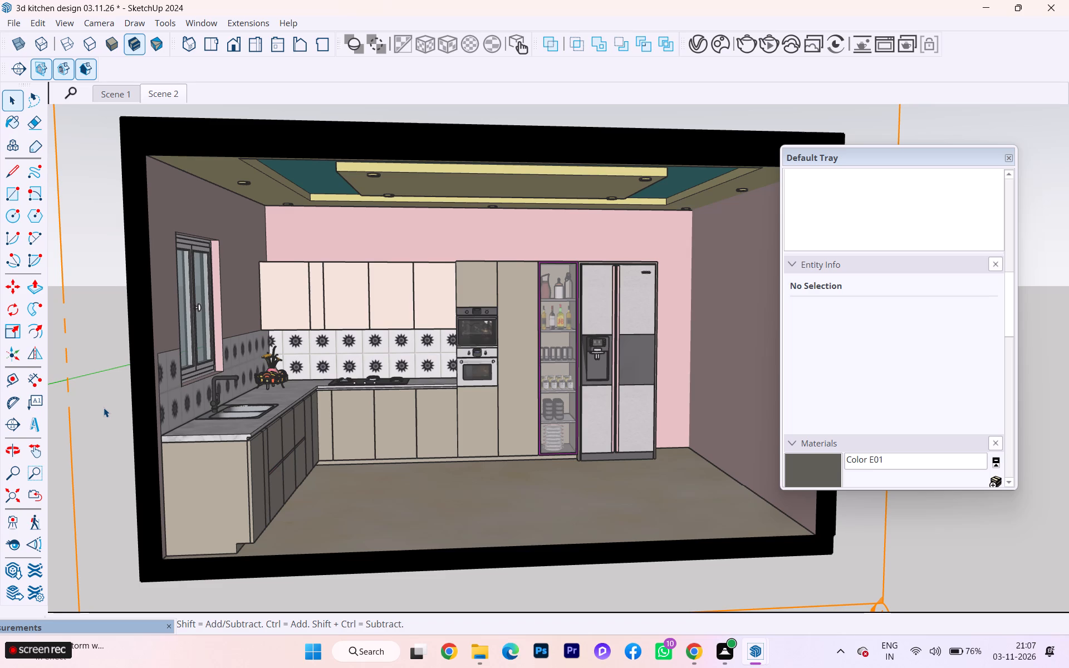
{"action": "scroll", "coordinate": [192, 376], "scroll_direction": "down", "scroll_amount": 3}
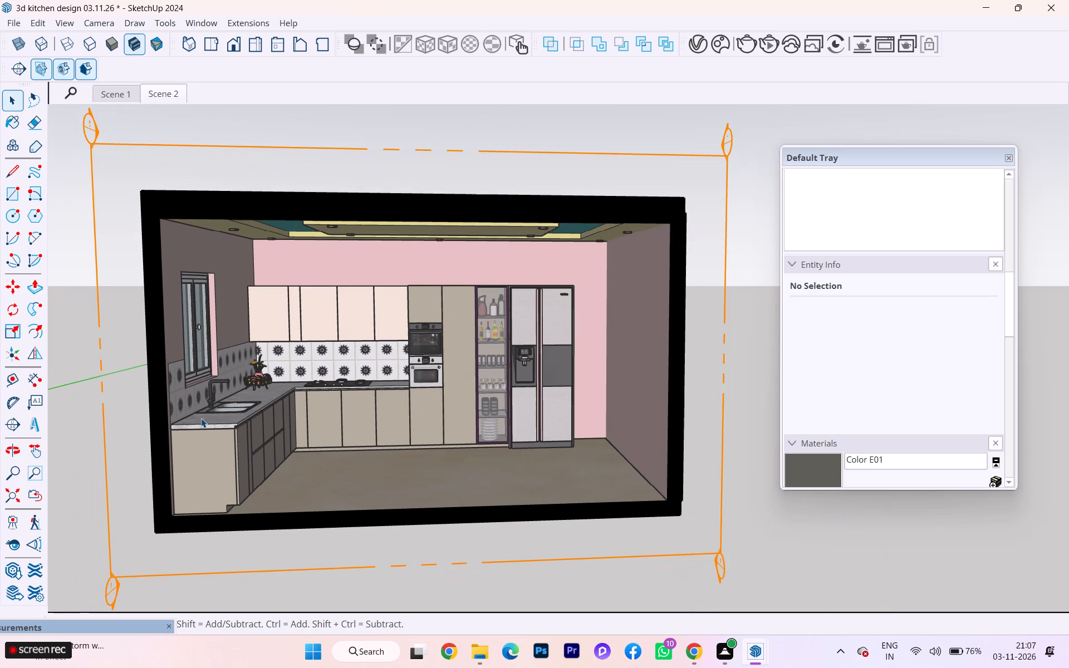
{"action": "scroll", "coordinate": [697, 386], "scroll_direction": "down", "scroll_amount": 3}
{"action": "scroll", "coordinate": [899, 453], "scroll_direction": "down", "scroll_amount": 5}
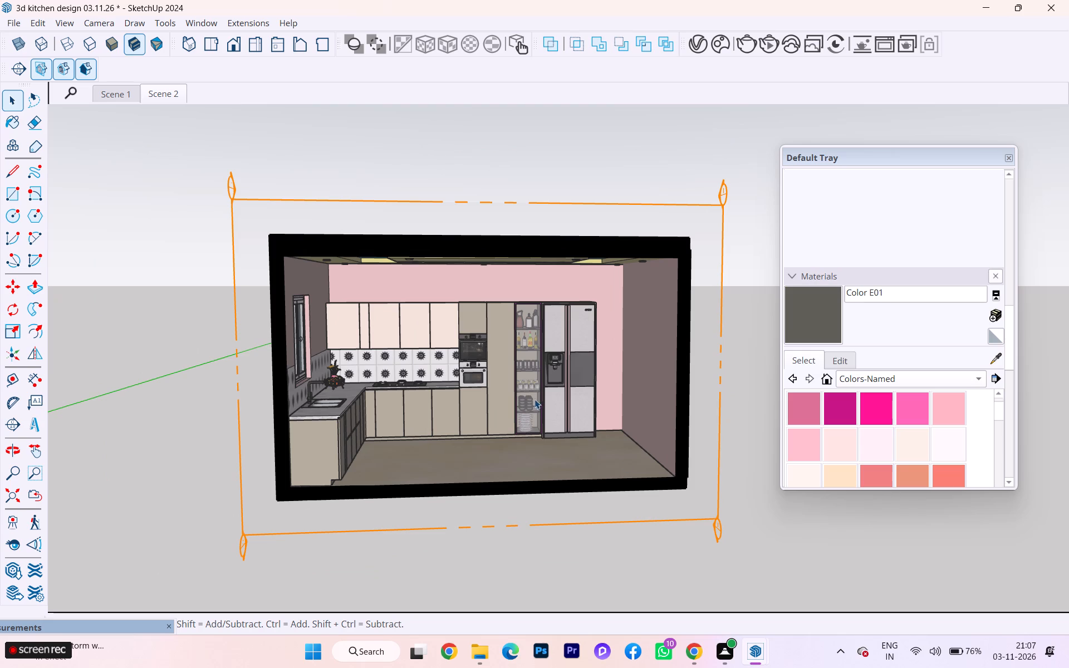
{"action": "scroll", "coordinate": [364, 543], "scroll_direction": "down", "scroll_amount": 1}
{"action": "middle_click_drag", "start_coordinate": [347, 538], "coordinate": [285, 534]}
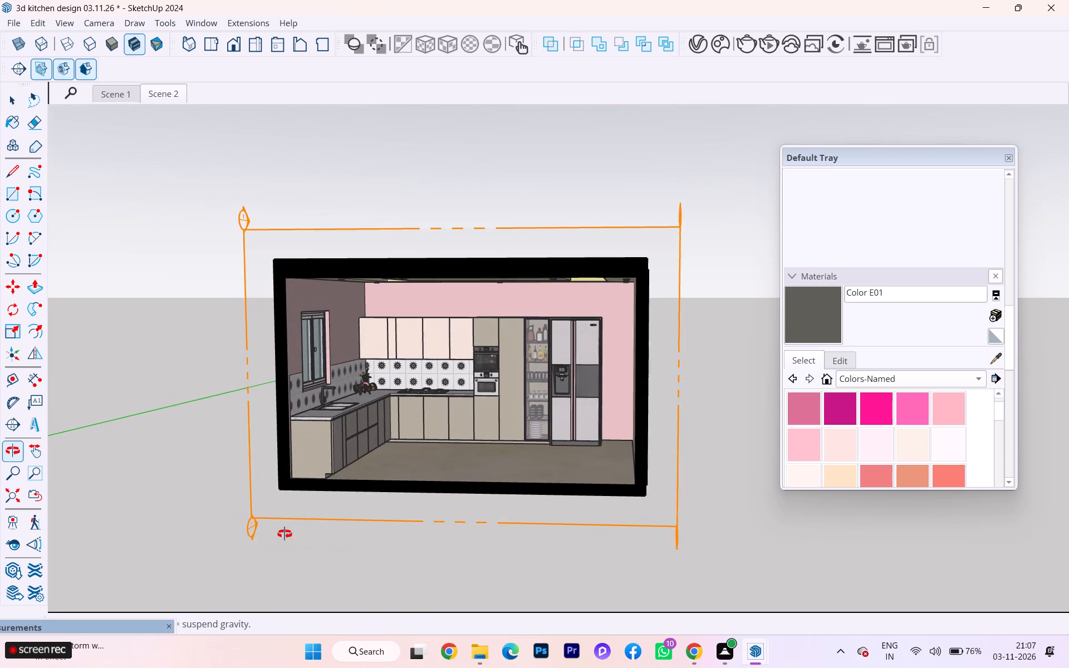
{"action": "middle_click_drag", "start_coordinate": [285, 534], "coordinate": [298, 535]}
{"action": "scroll", "coordinate": [302, 527], "scroll_direction": "up", "scroll_amount": 3}
{"action": "scroll", "coordinate": [239, 229], "scroll_direction": "down", "scroll_amount": 1}
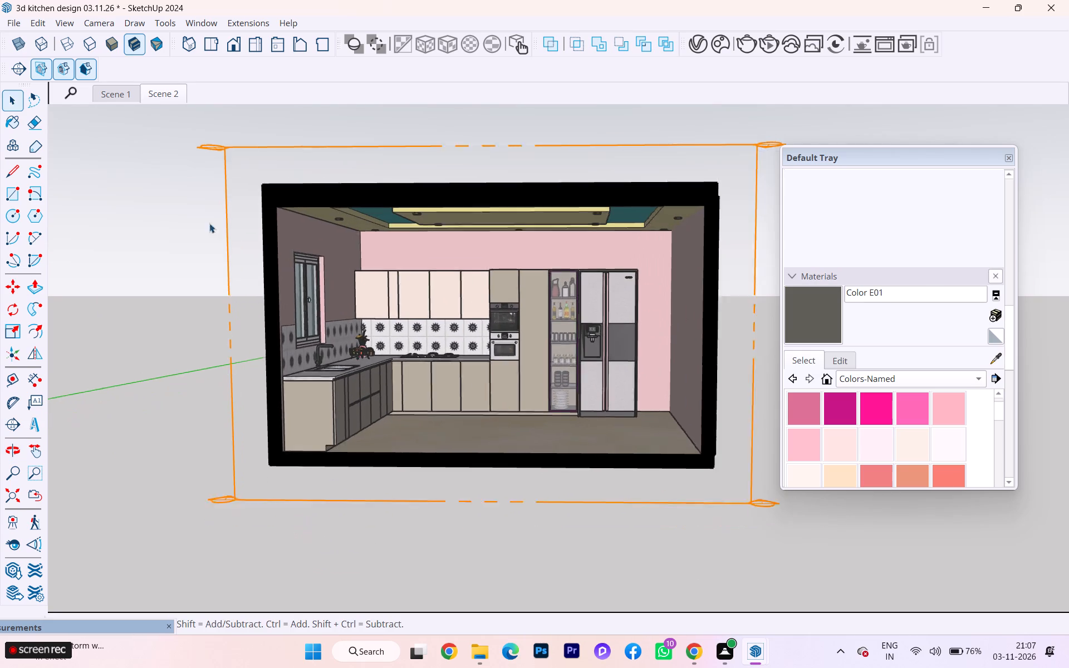
Examine the front framing of the kitchen cutaway, comparing zoom levels and slightly lower and higher orbit angles.
{"action": "scroll", "coordinate": [209, 223], "scroll_direction": "down", "scroll_amount": 2}
{"action": "scroll", "coordinate": [602, 250], "scroll_direction": "up", "scroll_amount": 3}
{"action": "scroll", "coordinate": [638, 238], "scroll_direction": "down", "scroll_amount": 2}
{"action": "middle_click_drag", "start_coordinate": [641, 236], "coordinate": [678, 204]}
{"action": "scroll", "coordinate": [574, 211], "scroll_direction": "up", "scroll_amount": 3}
{"action": "scroll", "coordinate": [703, 220], "scroll_direction": "down", "scroll_amount": 2}
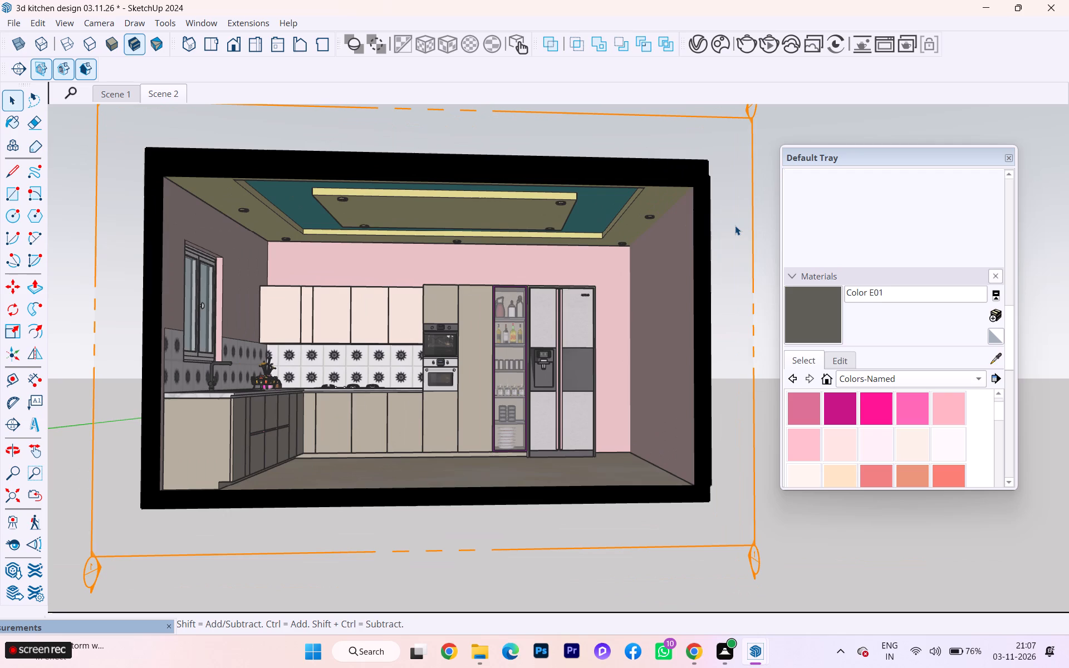
{"action": "scroll", "coordinate": [669, 297], "scroll_direction": "down", "scroll_amount": 1}
{"action": "middle_click_drag", "start_coordinate": [670, 306], "coordinate": [659, 319]}
{"action": "scroll", "coordinate": [631, 319], "scroll_direction": "up", "scroll_amount": 1}
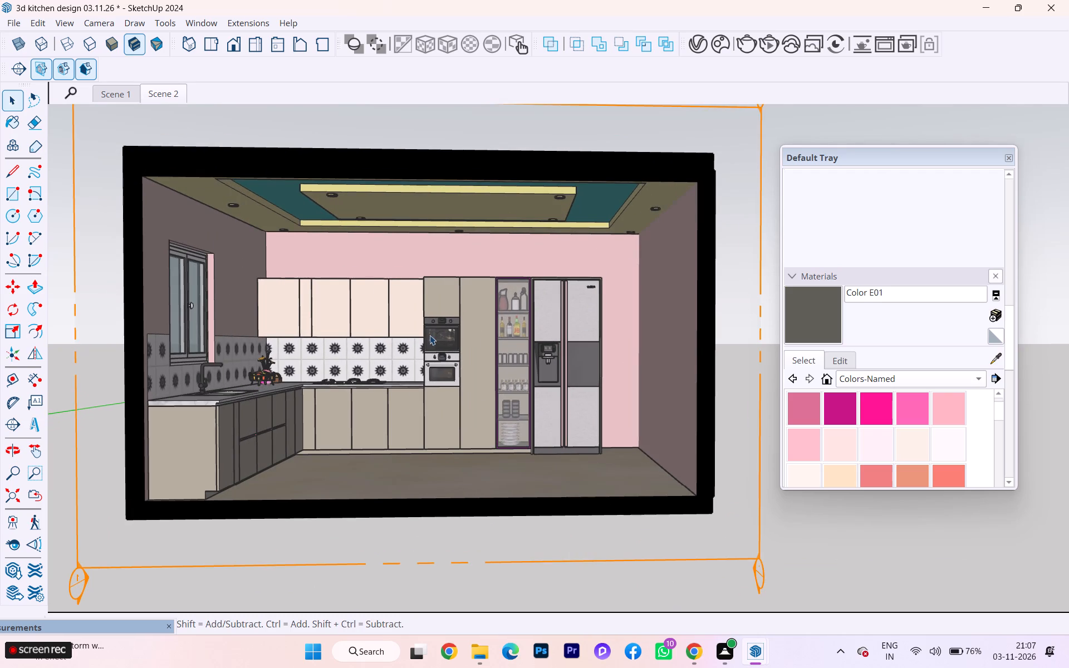
{"action": "scroll", "coordinate": [701, 273], "scroll_direction": "down", "scroll_amount": 2}
{"action": "scroll", "coordinate": [448, 276], "scroll_direction": "up", "scroll_amount": 2}
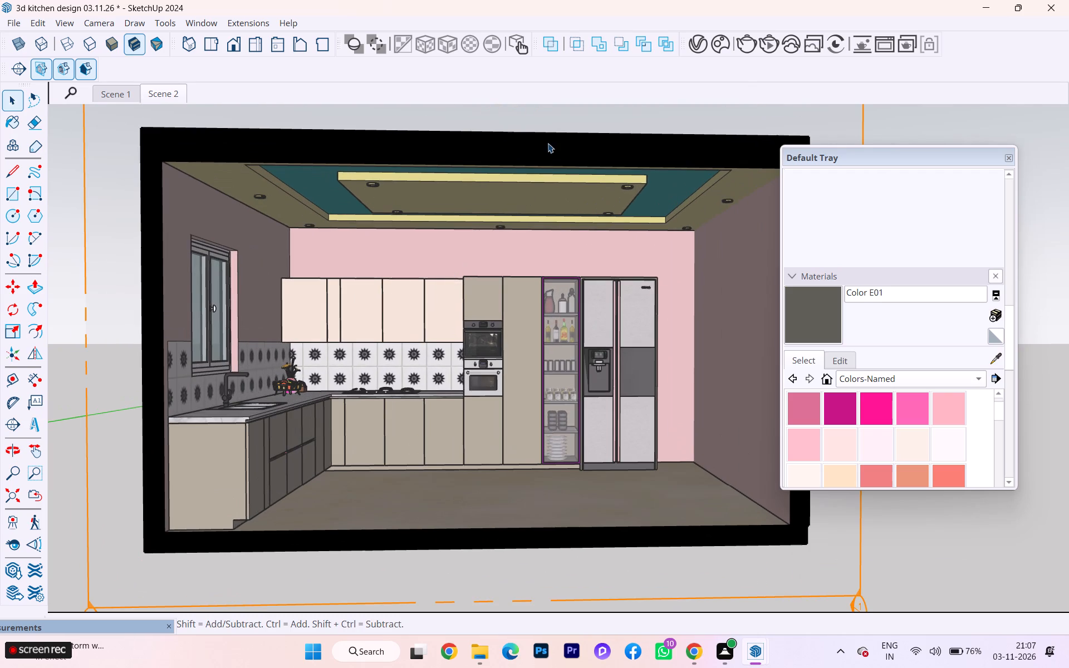
Select the section plane by its cut face and look through its Entity Info, the styles collection and the tags.
{"action": "left_click", "coordinate": [548, 143]}
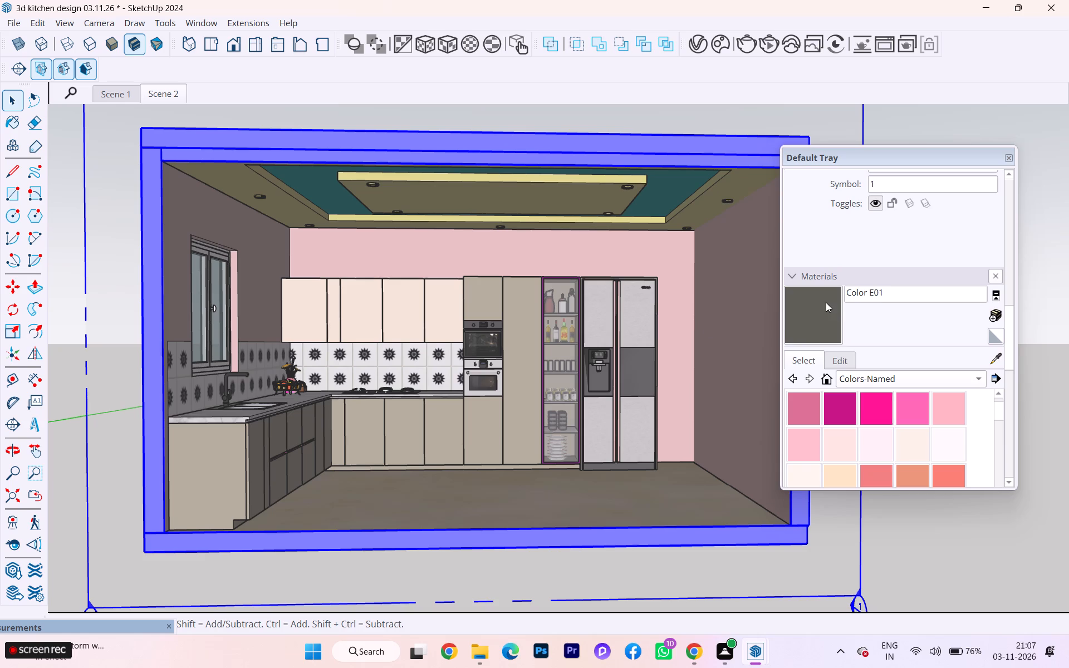
{"action": "scroll", "coordinate": [848, 283], "scroll_direction": "up", "scroll_amount": 4}
{"action": "scroll", "coordinate": [850, 278], "scroll_direction": "down", "scroll_amount": 1}
{"action": "scroll", "coordinate": [850, 278], "scroll_direction": "up", "scroll_amount": 2}
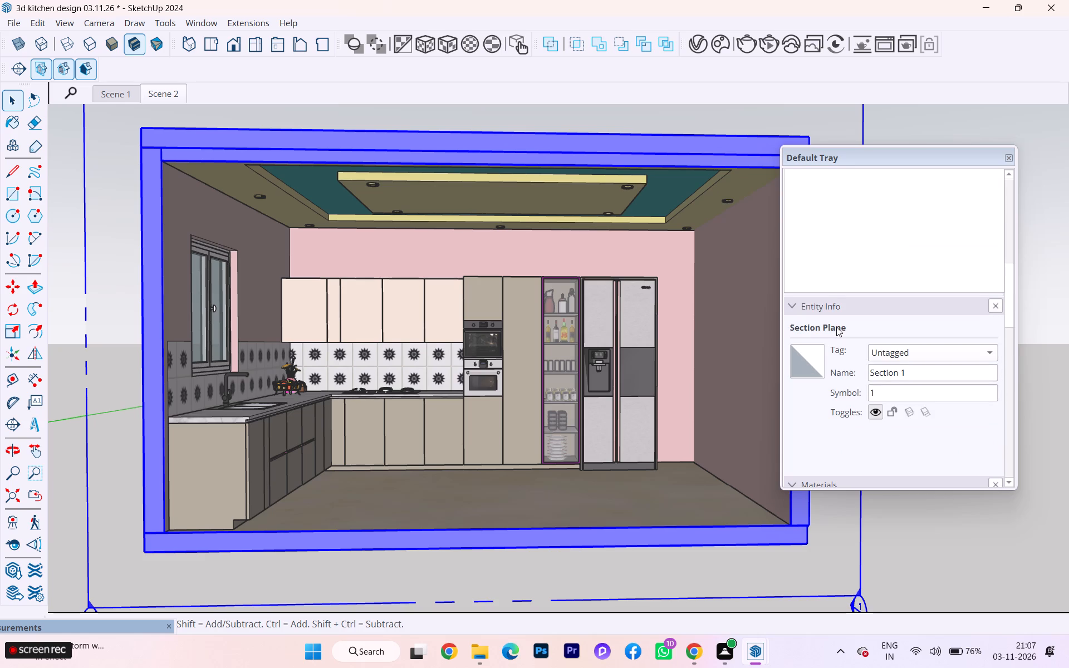
{"action": "scroll", "coordinate": [810, 304], "scroll_direction": "up", "scroll_amount": 6}
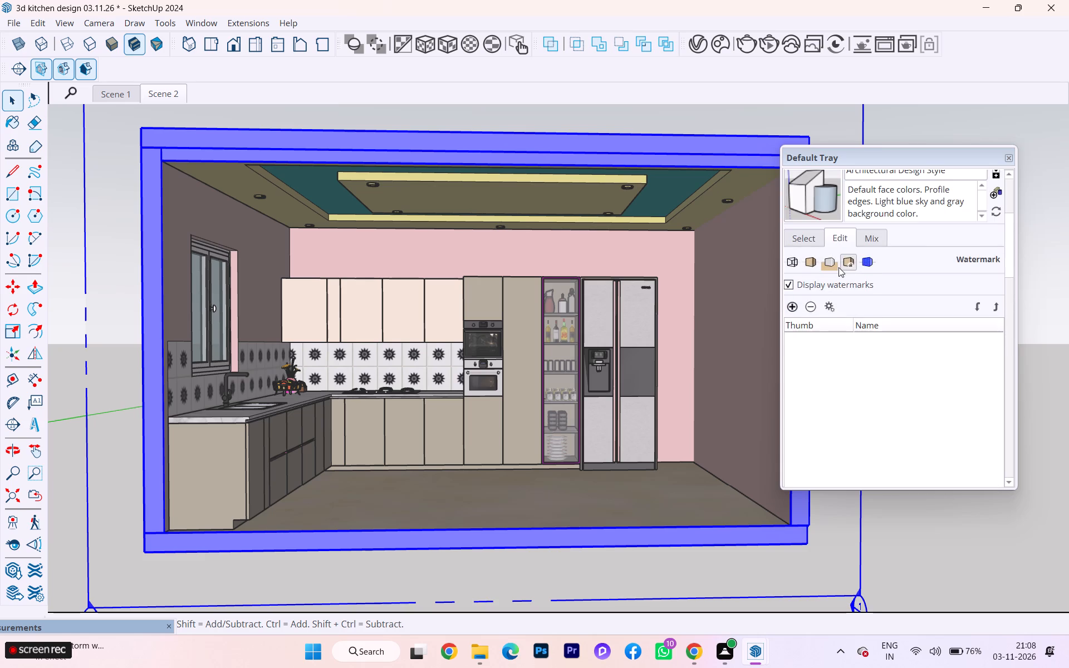
{"action": "left_click", "coordinate": [811, 235]}
{"action": "scroll", "coordinate": [817, 221], "scroll_direction": "up", "scroll_amount": 5}
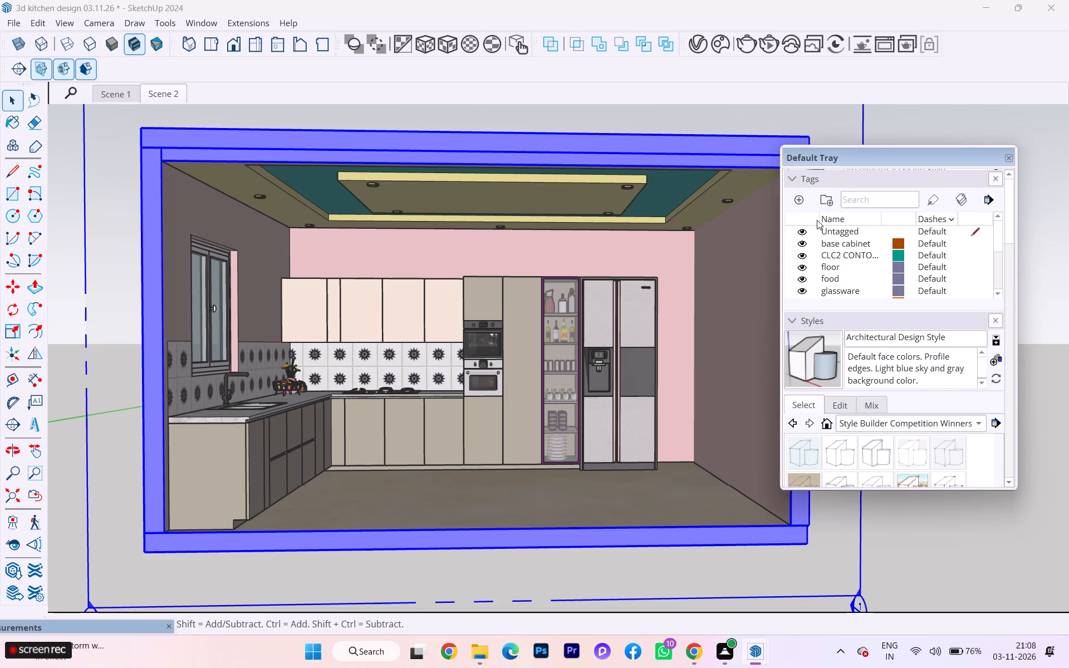
{"action": "scroll", "coordinate": [810, 208], "scroll_direction": "up", "scroll_amount": 3}
Examine how the cut walls and ceiling frame the kitchen from varied distances and orbit angles.
{"action": "scroll", "coordinate": [588, 315], "scroll_direction": "down", "scroll_amount": 4}
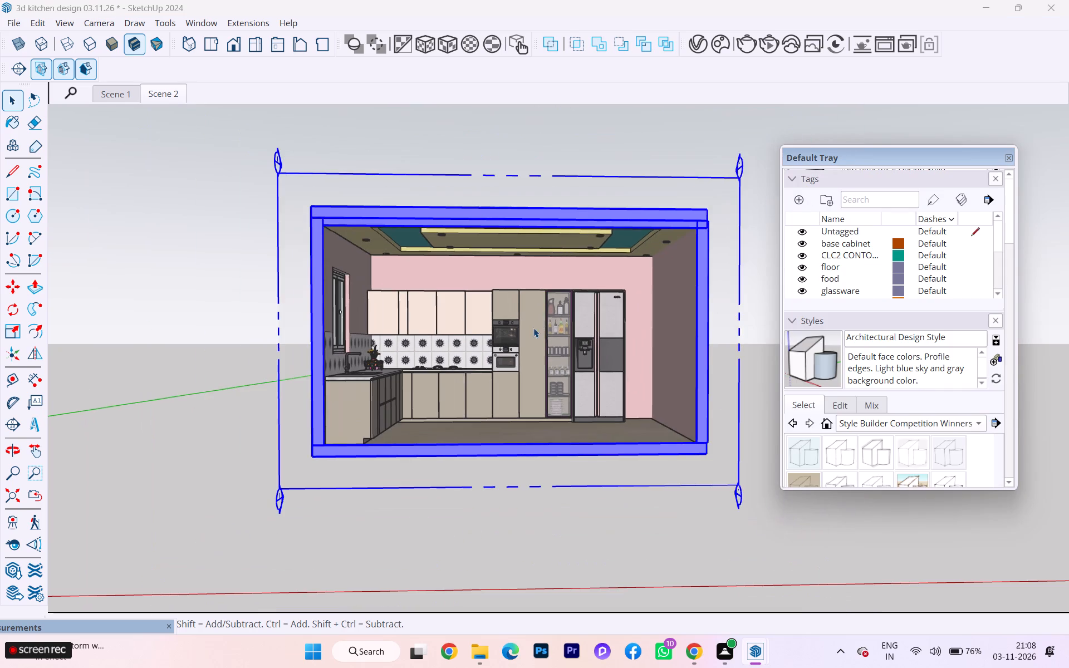
{"action": "middle_click_drag", "start_coordinate": [529, 330], "coordinate": [526, 356]}
{"action": "scroll", "coordinate": [618, 268], "scroll_direction": "up", "scroll_amount": 2}
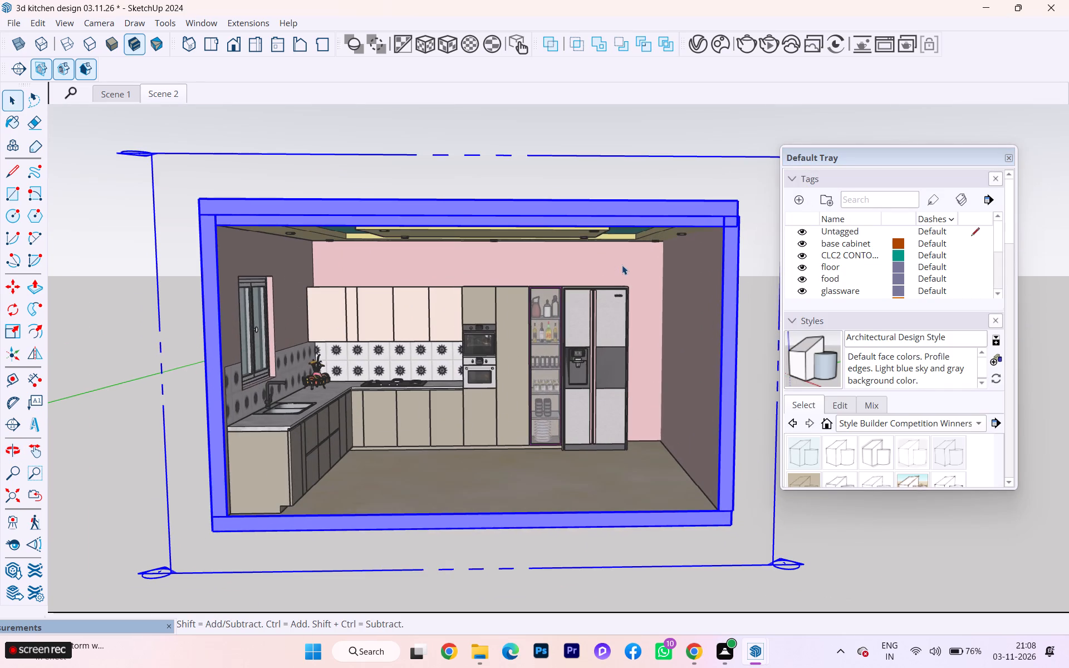
{"action": "scroll", "coordinate": [576, 266], "scroll_direction": "up", "scroll_amount": 8}
{"action": "scroll", "coordinate": [638, 213], "scroll_direction": "down", "scroll_amount": 4}
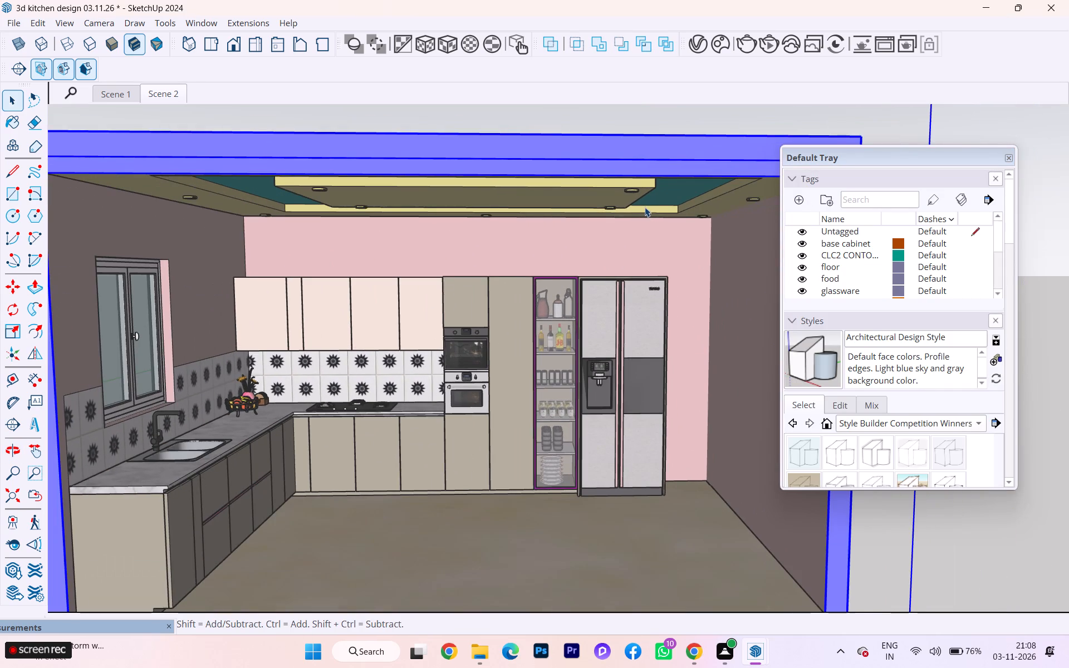
{"action": "scroll", "coordinate": [577, 231], "scroll_direction": "down", "scroll_amount": 2}
{"action": "middle_click_drag", "start_coordinate": [582, 233], "coordinate": [590, 208]}
{"action": "scroll", "coordinate": [590, 207], "scroll_direction": "up", "scroll_amount": 2}
{"action": "scroll", "coordinate": [863, 122], "scroll_direction": "down", "scroll_amount": 2}
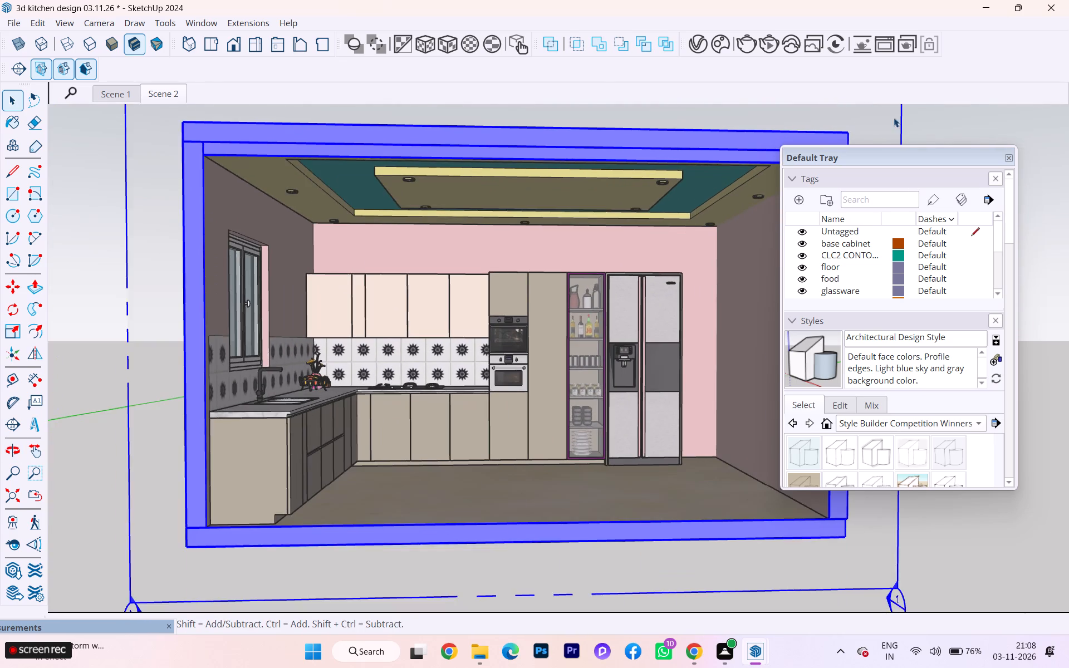
{"action": "scroll", "coordinate": [618, 188], "scroll_direction": "up", "scroll_amount": 3}
{"action": "scroll", "coordinate": [913, 111], "scroll_direction": "down", "scroll_amount": 3}
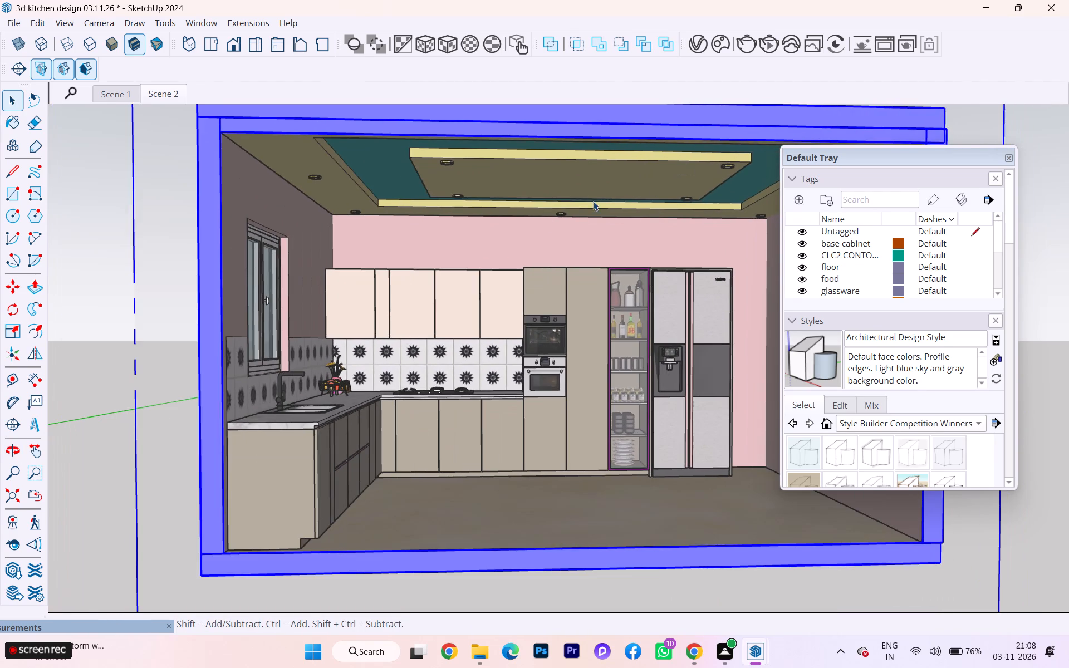
{"action": "scroll", "coordinate": [543, 220], "scroll_direction": "up", "scroll_amount": 2}
{"action": "scroll", "coordinate": [533, 217], "scroll_direction": "down", "scroll_amount": 1}
{"action": "middle_click_drag", "start_coordinate": [533, 217], "coordinate": [512, 197]}
{"action": "scroll", "coordinate": [472, 254], "scroll_direction": "down", "scroll_amount": 1}
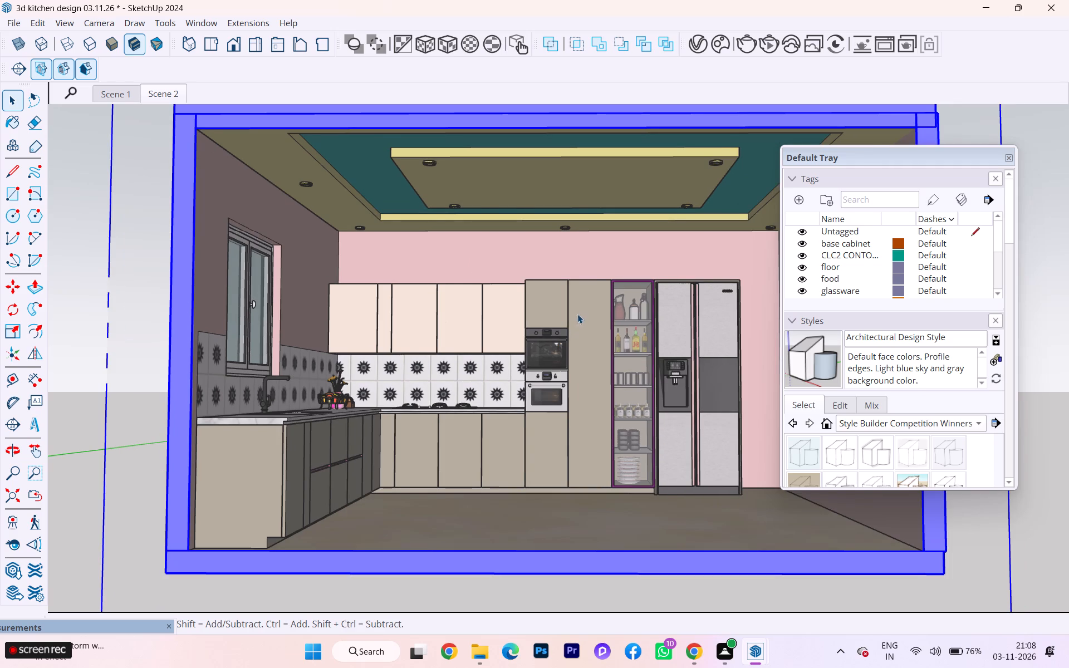
Examine the kitchen interior up close and with the full section outline around it, from slightly varied eye heights.
{"action": "scroll", "coordinate": [580, 311], "scroll_direction": "up", "scroll_amount": 1}
{"action": "middle_click_drag", "start_coordinate": [582, 314], "coordinate": [572, 341]}
{"action": "scroll", "coordinate": [450, 358], "scroll_direction": "down", "scroll_amount": 1}
{"action": "middle_click_drag", "start_coordinate": [450, 359], "coordinate": [453, 344]}
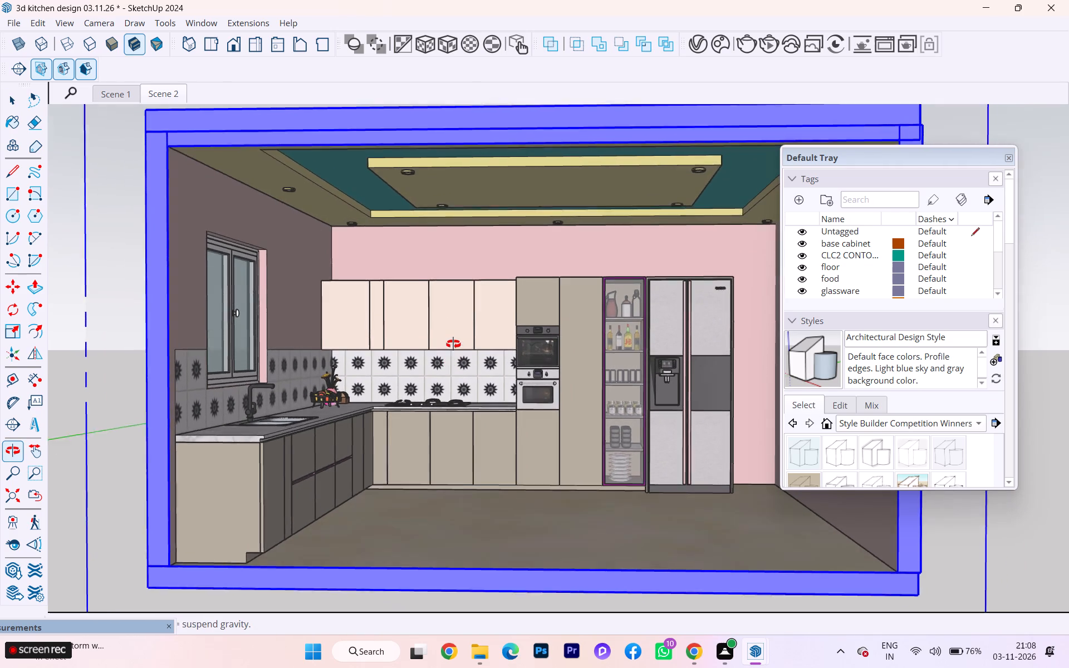
{"action": "middle_click_drag", "start_coordinate": [453, 344], "coordinate": [459, 339]}
{"action": "scroll", "coordinate": [461, 334], "scroll_direction": "up", "scroll_amount": 2}
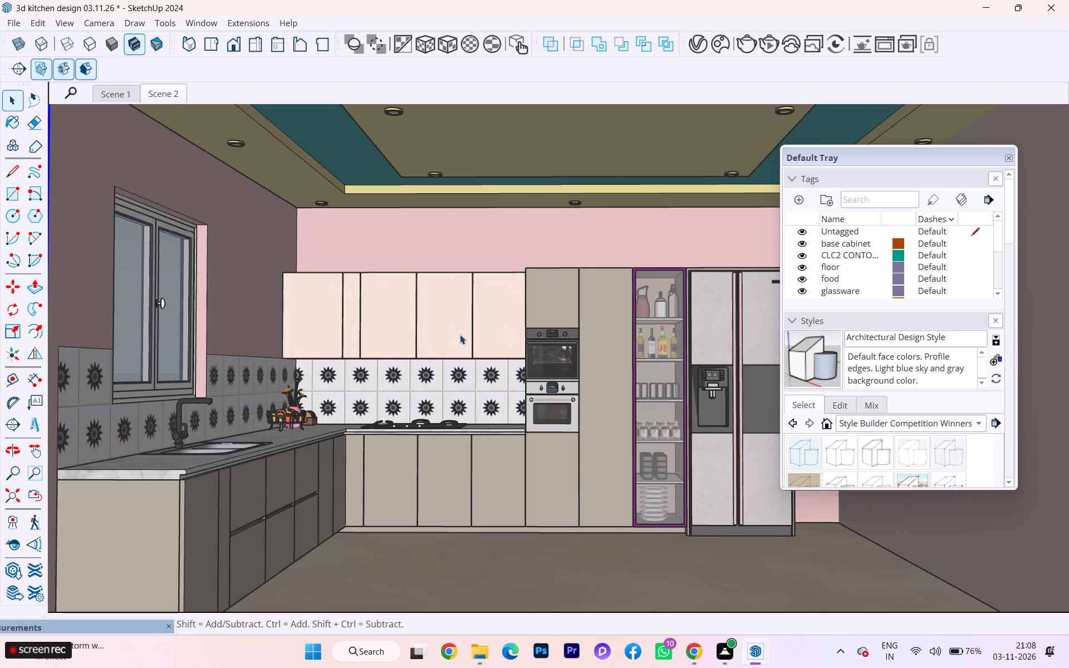
{"action": "scroll", "coordinate": [459, 335], "scroll_direction": "down", "scroll_amount": 1}
{"action": "scroll", "coordinate": [459, 335], "scroll_direction": "up", "scroll_amount": 1}
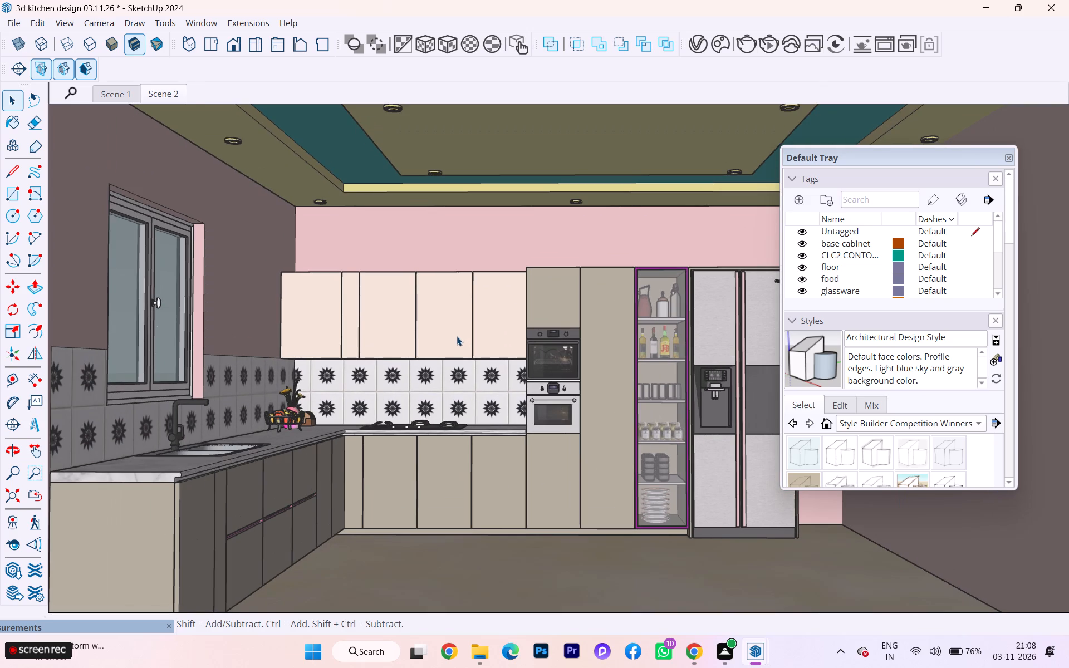
{"action": "scroll", "coordinate": [451, 344], "scroll_direction": "down", "scroll_amount": 1}
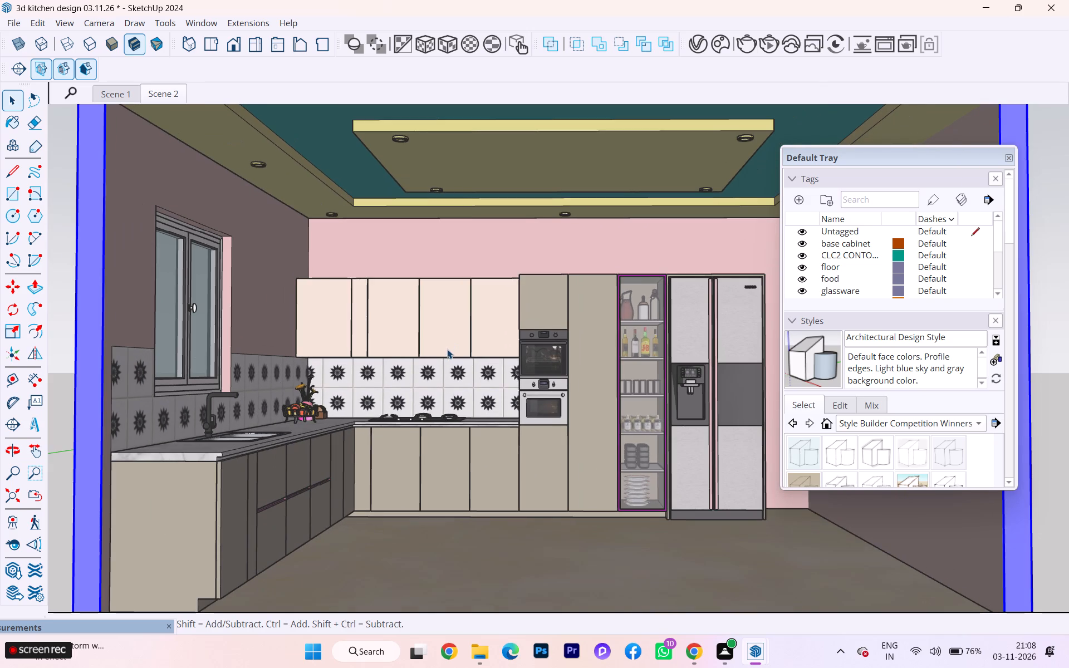
{"action": "scroll", "coordinate": [447, 349], "scroll_direction": "up", "scroll_amount": 3}
{"action": "scroll", "coordinate": [448, 345], "scroll_direction": "down", "scroll_amount": 2}
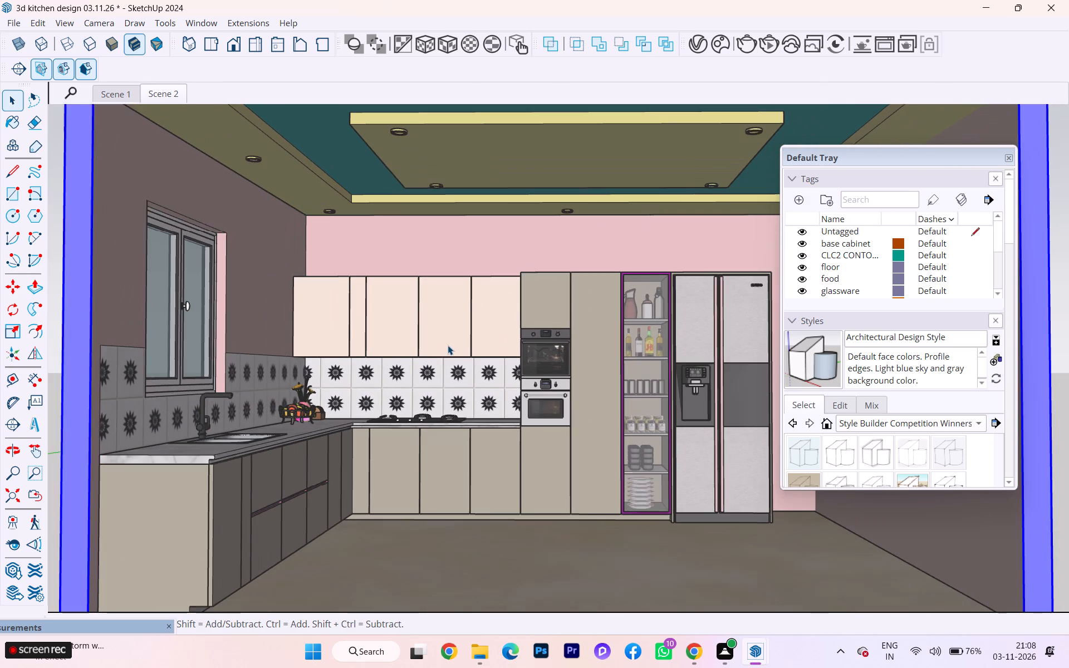
{"action": "scroll", "coordinate": [448, 345], "scroll_direction": "down", "scroll_amount": 1}
{"action": "middle_click_drag", "start_coordinate": [448, 345], "coordinate": [449, 366]}
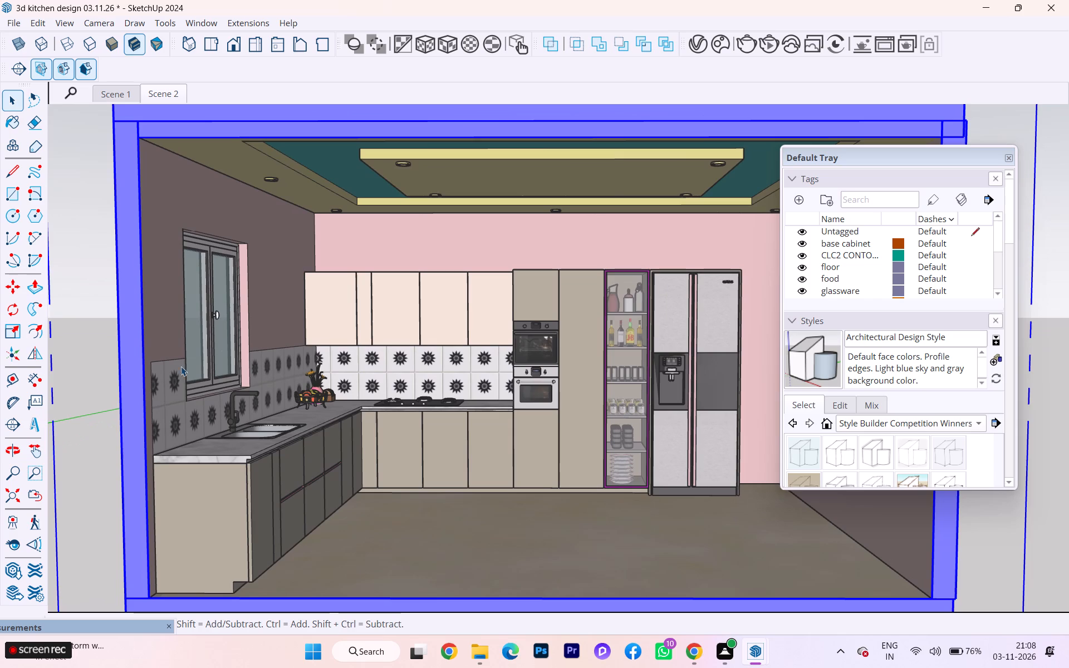
{"action": "scroll", "coordinate": [85, 324], "scroll_direction": "up", "scroll_amount": 1}
{"action": "scroll", "coordinate": [93, 334], "scroll_direction": "down", "scroll_amount": 2}
{"action": "scroll", "coordinate": [93, 335], "scroll_direction": "up", "scroll_amount": 5}
{"action": "scroll", "coordinate": [93, 335], "scroll_direction": "down", "scroll_amount": 1}
{"action": "scroll", "coordinate": [96, 337], "scroll_direction": "up", "scroll_amount": 3}
{"action": "scroll", "coordinate": [98, 338], "scroll_direction": "down", "scroll_amount": 2}
{"action": "scroll", "coordinate": [174, 352], "scroll_direction": "up", "scroll_amount": 2}
{"action": "scroll", "coordinate": [174, 352], "scroll_direction": "down", "scroll_amount": 2}
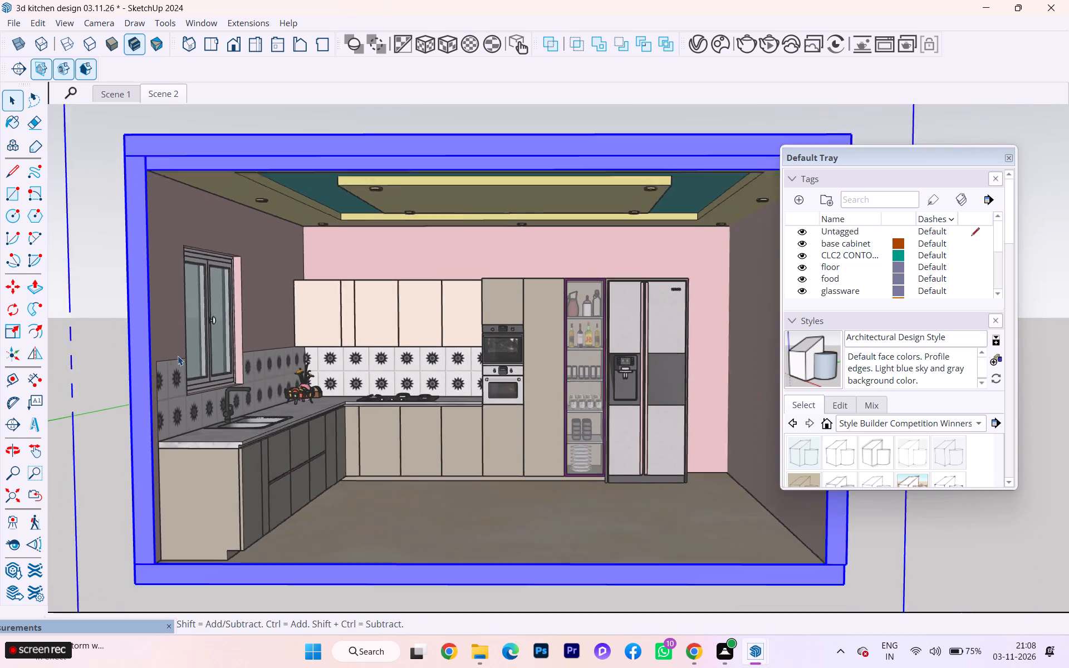
{"action": "scroll", "coordinate": [178, 356], "scroll_direction": "down", "scroll_amount": 3}
{"action": "scroll", "coordinate": [180, 358], "scroll_direction": "up", "scroll_amount": 5}
{"action": "scroll", "coordinate": [180, 359], "scroll_direction": "down", "scroll_amount": 1}
Shrink the Default Tray in width and height and move it aside so the whole kitchen cutaway is uncovered.
{"action": "left_click_drag", "start_coordinate": [942, 157], "coordinate": [1042, 220]}
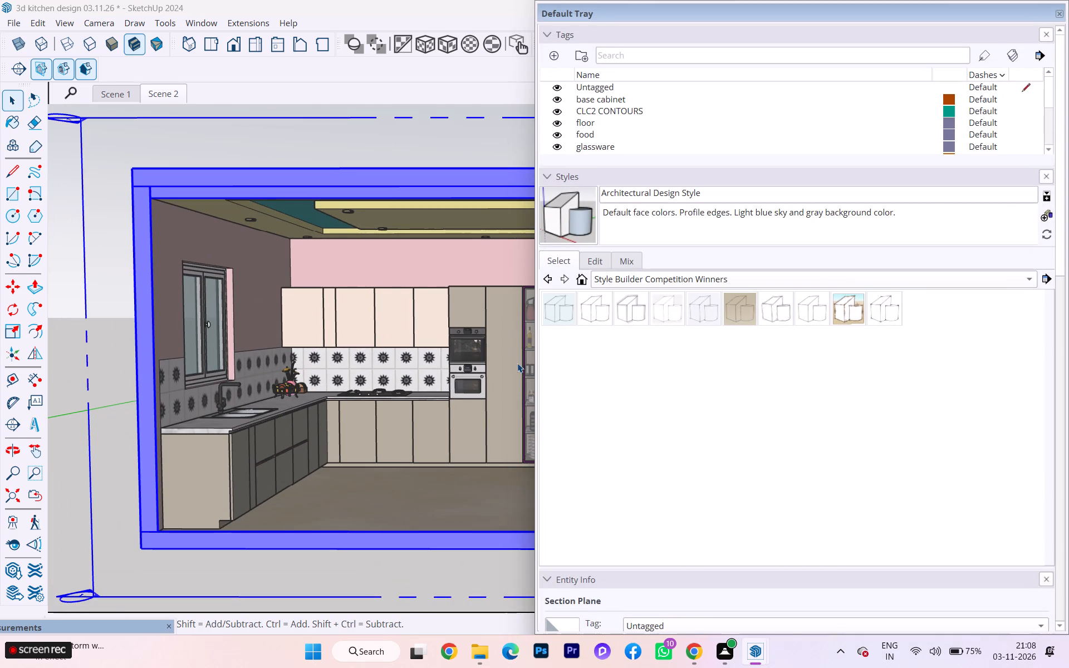
{"action": "left_click_drag", "start_coordinate": [539, 369], "coordinate": [828, 414]}
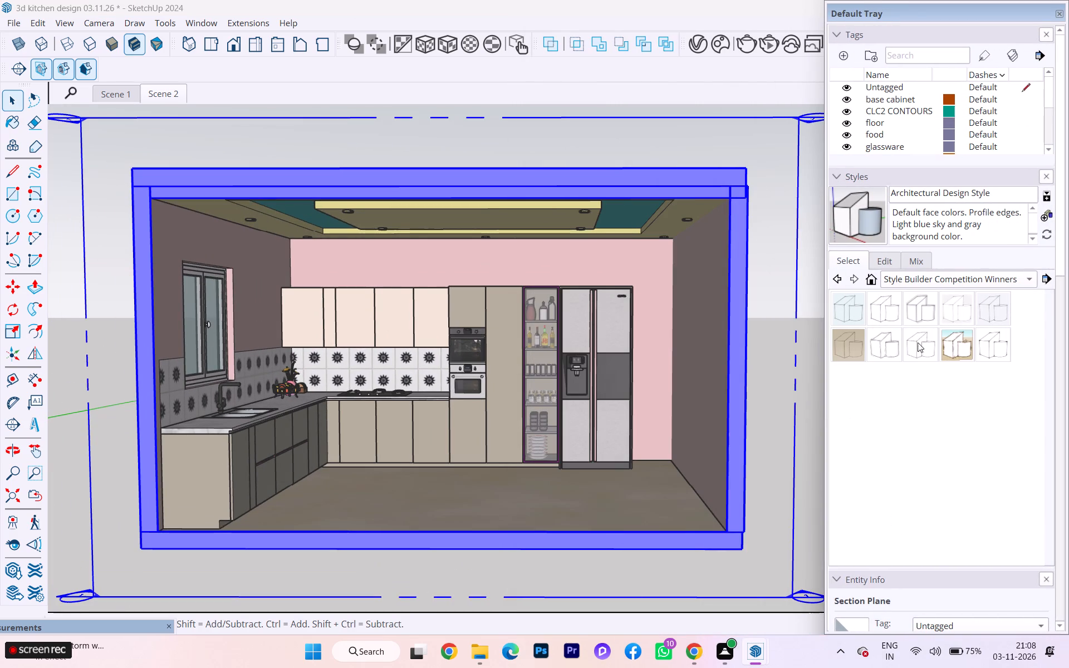
{"action": "left_click_drag", "start_coordinate": [903, 632], "coordinate": [914, 464]}
{"action": "left_click_drag", "start_coordinate": [931, 9], "coordinate": [953, 73]}
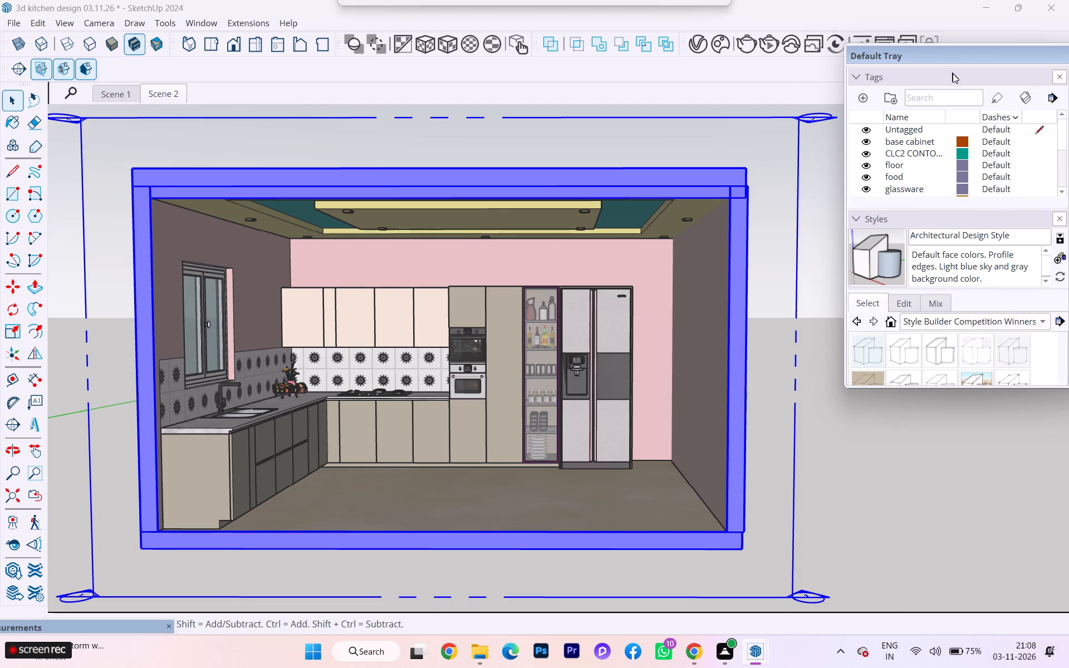
{"action": "left_click_drag", "start_coordinate": [953, 73], "coordinate": [954, 83]}
Examine the uncovered kitchen cutaway at different zoom levels, from the cabinets and fridge wall to the full section outline.
{"action": "scroll", "coordinate": [866, 411], "scroll_direction": "down", "scroll_amount": 2}
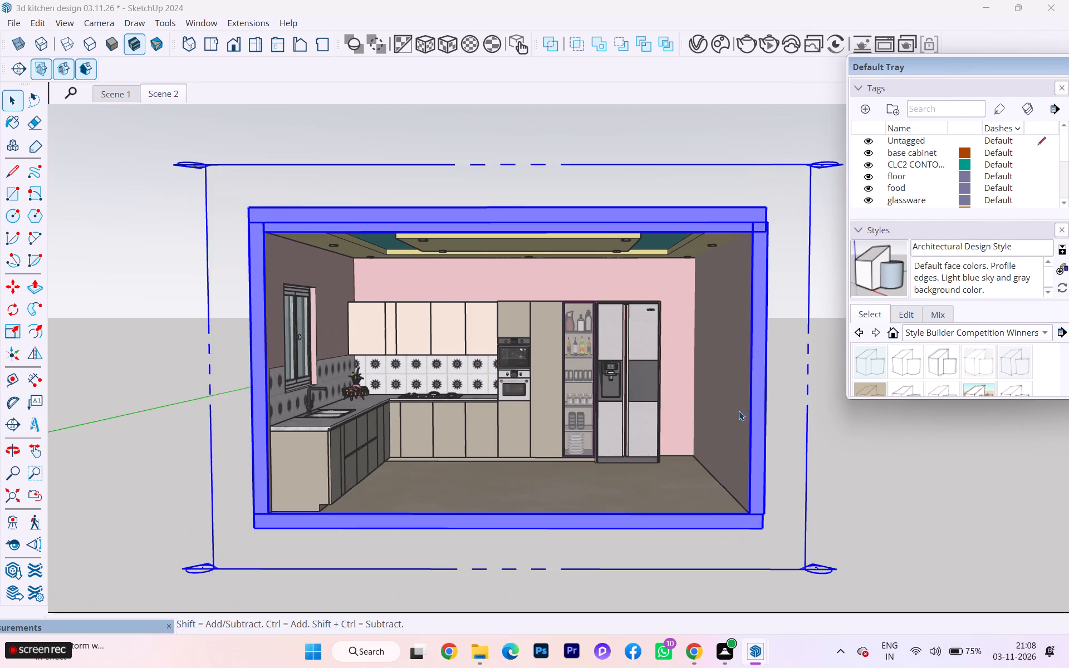
{"action": "scroll", "coordinate": [425, 351], "scroll_direction": "up", "scroll_amount": 3}
{"action": "scroll", "coordinate": [234, 181], "scroll_direction": "down", "scroll_amount": 2}
{"action": "scroll", "coordinate": [304, 461], "scroll_direction": "up", "scroll_amount": 4}
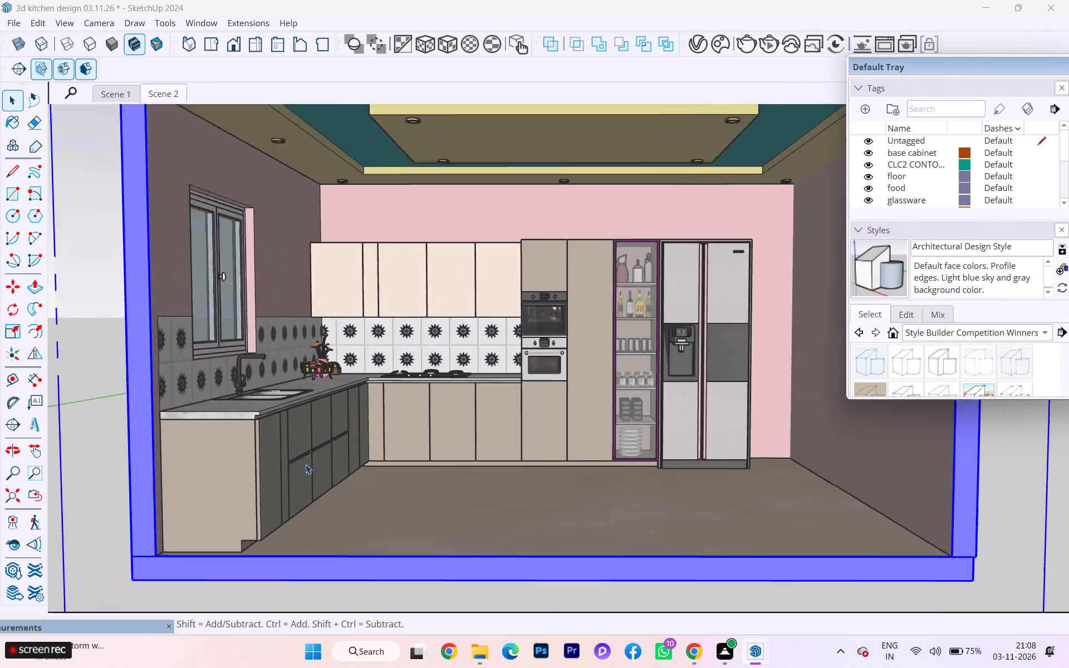
{"action": "scroll", "coordinate": [306, 464], "scroll_direction": "up", "scroll_amount": 2}
{"action": "scroll", "coordinate": [237, 317], "scroll_direction": "down", "scroll_amount": 1}
{"action": "scroll", "coordinate": [192, 316], "scroll_direction": "down", "scroll_amount": 1}
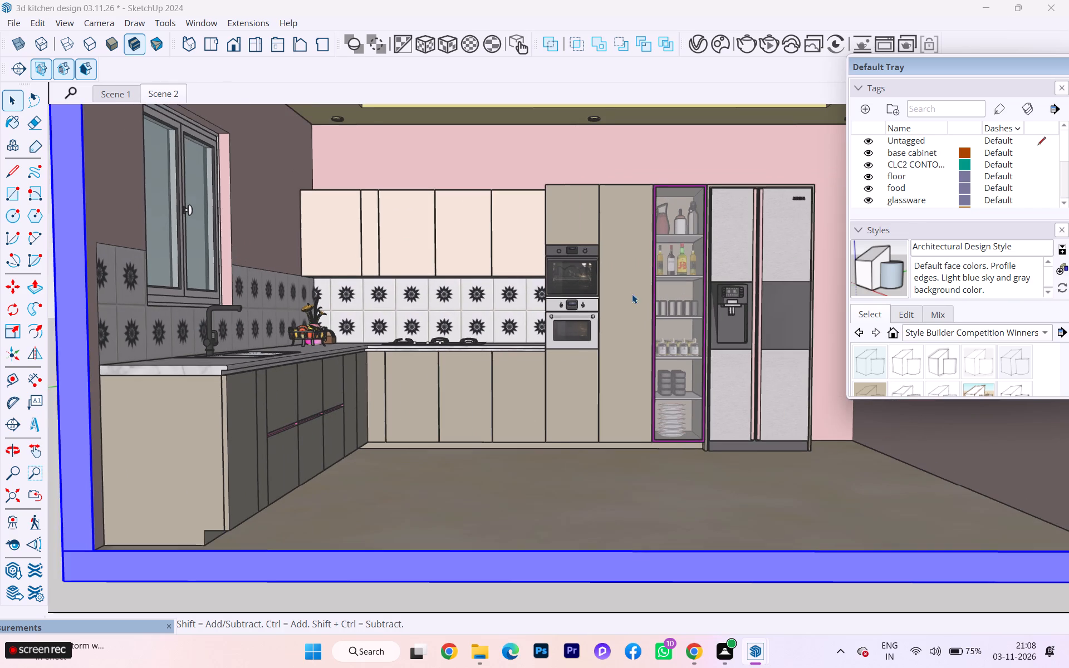
{"action": "scroll", "coordinate": [619, 297], "scroll_direction": "down", "scroll_amount": 2}
{"action": "scroll", "coordinate": [803, 219], "scroll_direction": "up", "scroll_amount": 3}
{"action": "scroll", "coordinate": [808, 175], "scroll_direction": "down", "scroll_amount": 1}
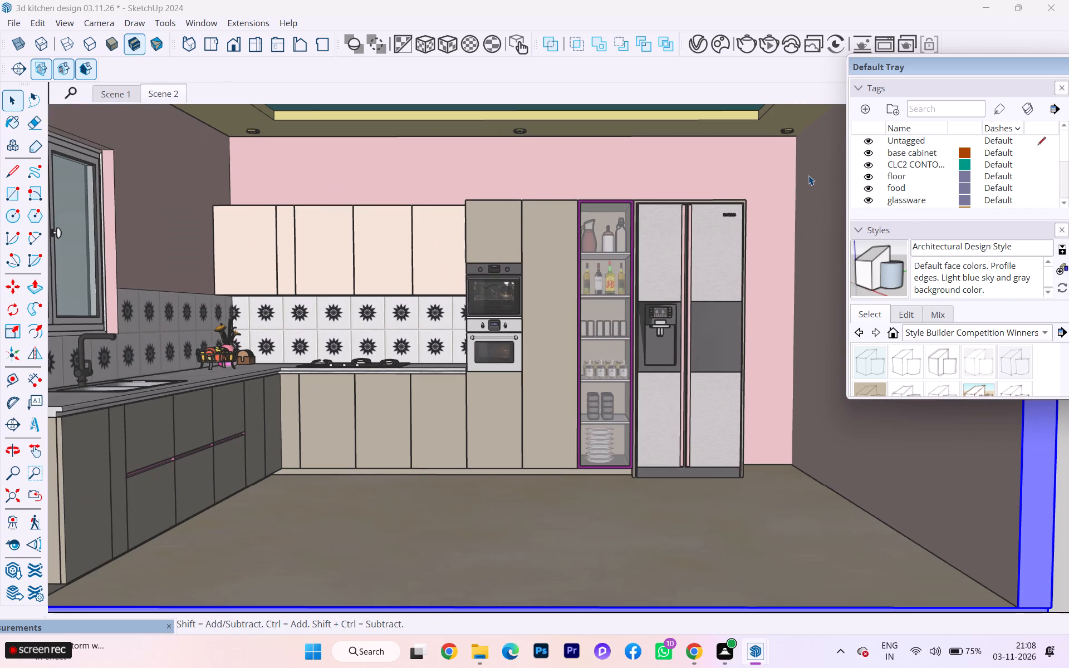
{"action": "scroll", "coordinate": [735, 217], "scroll_direction": "down", "scroll_amount": 2}
{"action": "scroll", "coordinate": [464, 101], "scroll_direction": "up", "scroll_amount": 2}
{"action": "scroll", "coordinate": [447, 168], "scroll_direction": "down", "scroll_amount": 4}
{"action": "scroll", "coordinate": [375, 425], "scroll_direction": "down", "scroll_amount": 1}
{"action": "scroll", "coordinate": [375, 425], "scroll_direction": "up", "scroll_amount": 1}
{"action": "scroll", "coordinate": [376, 428], "scroll_direction": "down", "scroll_amount": 2}
{"action": "scroll", "coordinate": [485, 143], "scroll_direction": "up", "scroll_amount": 1}
{"action": "scroll", "coordinate": [485, 143], "scroll_direction": "down", "scroll_amount": 1}
{"action": "scroll", "coordinate": [485, 143], "scroll_direction": "up", "scroll_amount": 3}
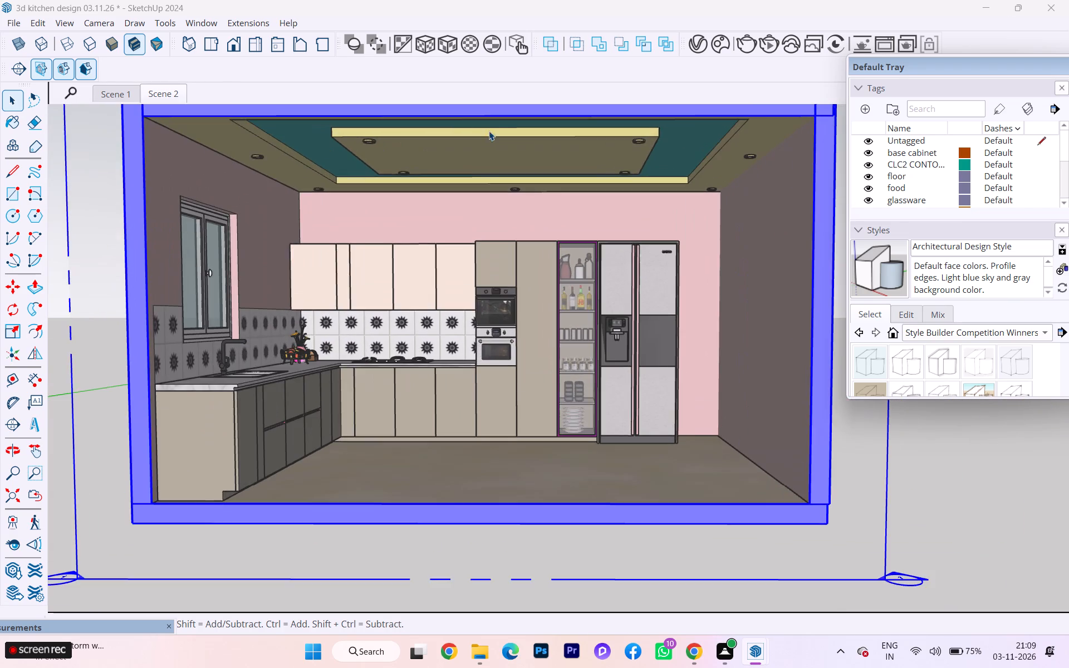
Examine the front view from slightly higher and lower orbit angles, checking the ceiling, floor and side walls.
{"action": "scroll", "coordinate": [483, 126], "scroll_direction": "up", "scroll_amount": 3}
{"action": "scroll", "coordinate": [478, 130], "scroll_direction": "down", "scroll_amount": 1}
{"action": "middle_click_drag", "start_coordinate": [478, 130], "coordinate": [495, 143]}
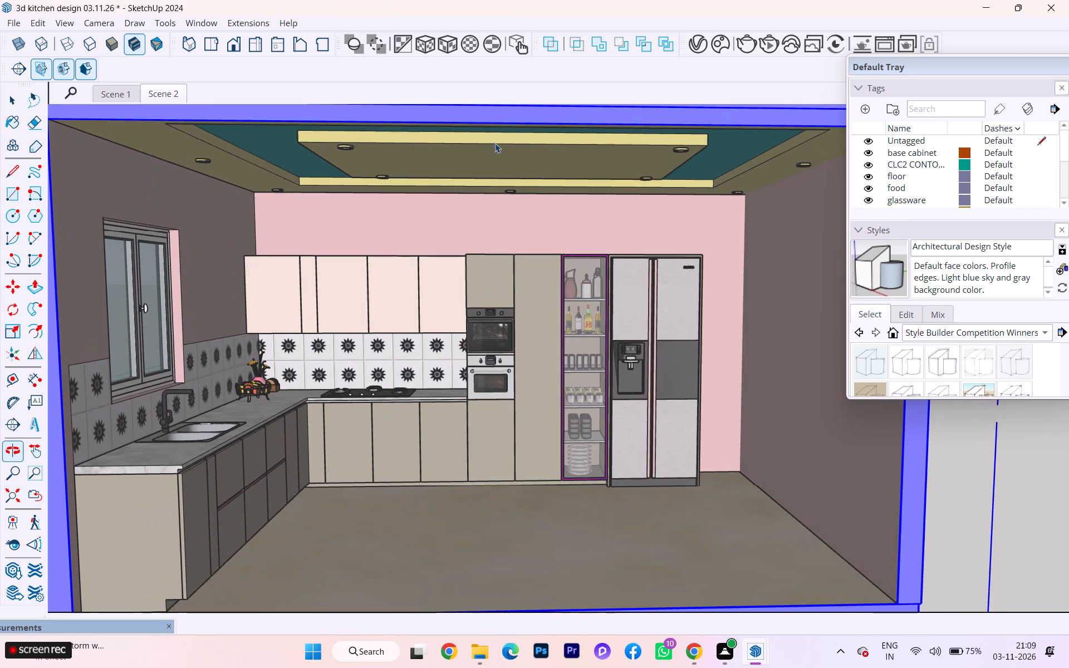
{"action": "scroll", "coordinate": [516, 130], "scroll_direction": "down", "scroll_amount": 1}
{"action": "scroll", "coordinate": [385, 114], "scroll_direction": "up", "scroll_amount": 2}
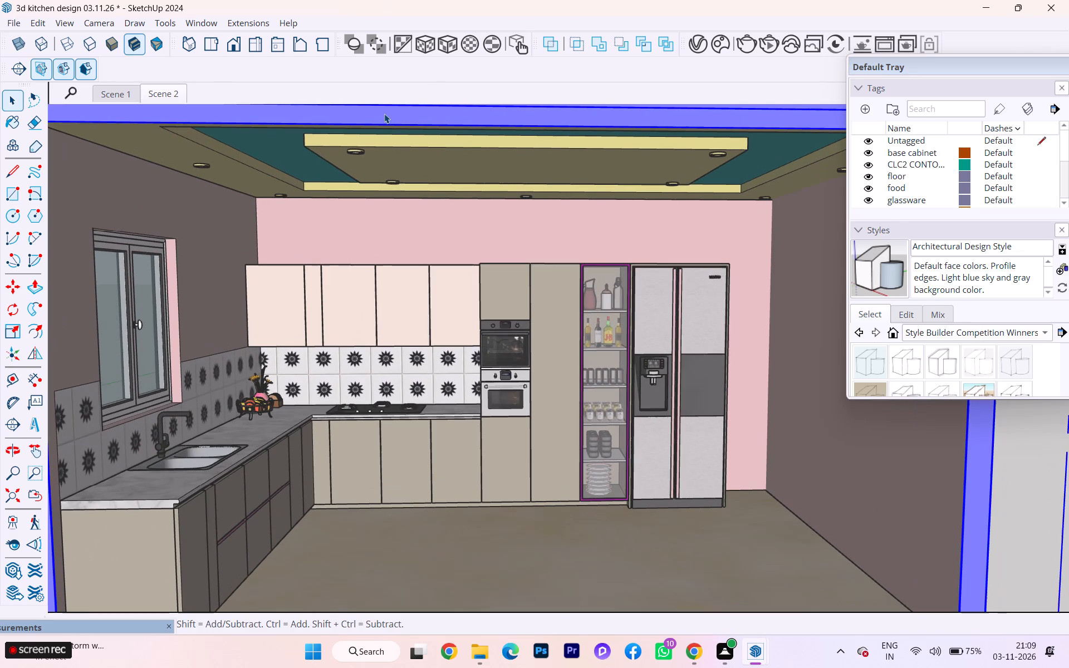
{"action": "scroll", "coordinate": [945, 417], "scroll_direction": "down", "scroll_amount": 2}
{"action": "scroll", "coordinate": [254, 192], "scroll_direction": "down", "scroll_amount": 1}
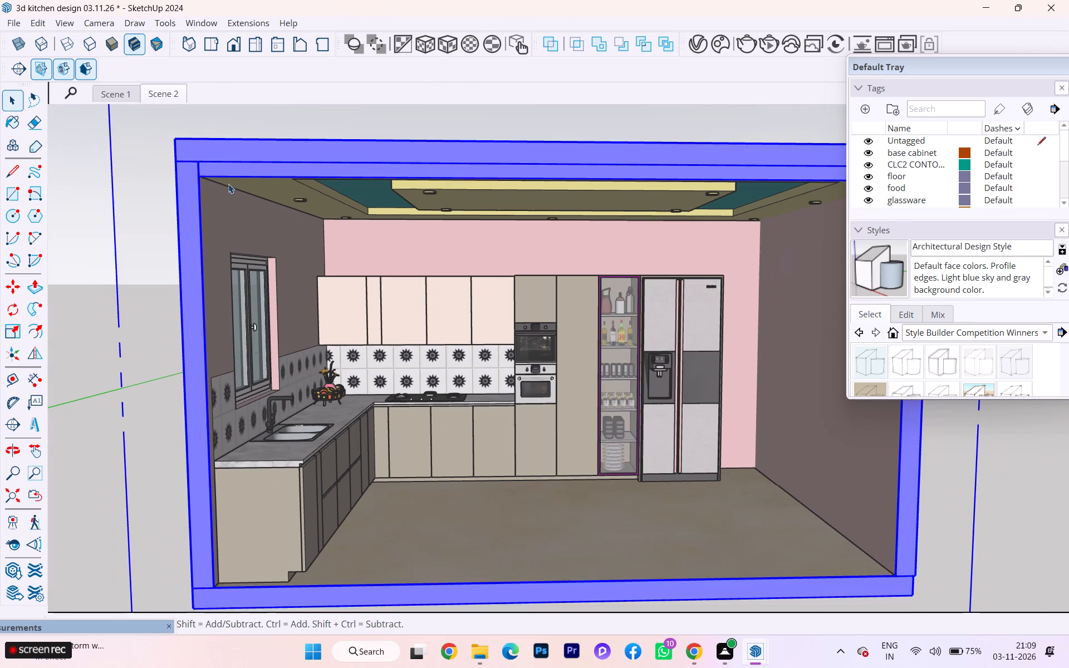
{"action": "scroll", "coordinate": [138, 160], "scroll_direction": "down", "scroll_amount": 1}
{"action": "scroll", "coordinate": [643, 271], "scroll_direction": "up", "scroll_amount": 1}
{"action": "scroll", "coordinate": [357, 206], "scroll_direction": "down", "scroll_amount": 1}
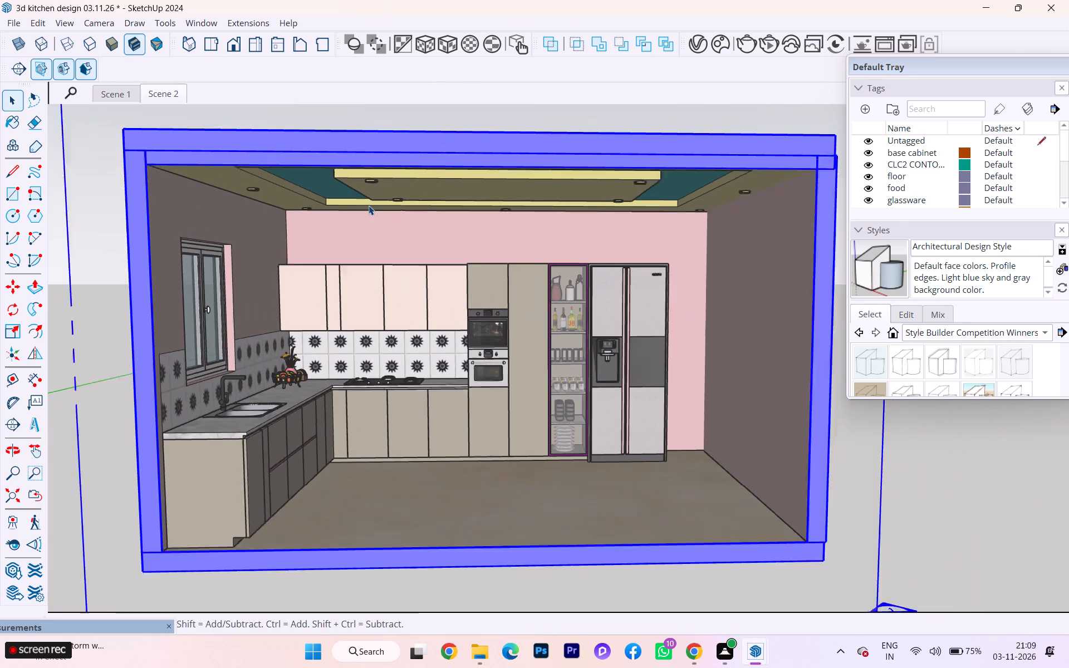
{"action": "scroll", "coordinate": [369, 205], "scroll_direction": "down", "scroll_amount": 1}
{"action": "middle_click_drag", "start_coordinate": [369, 207], "coordinate": [370, 182]}
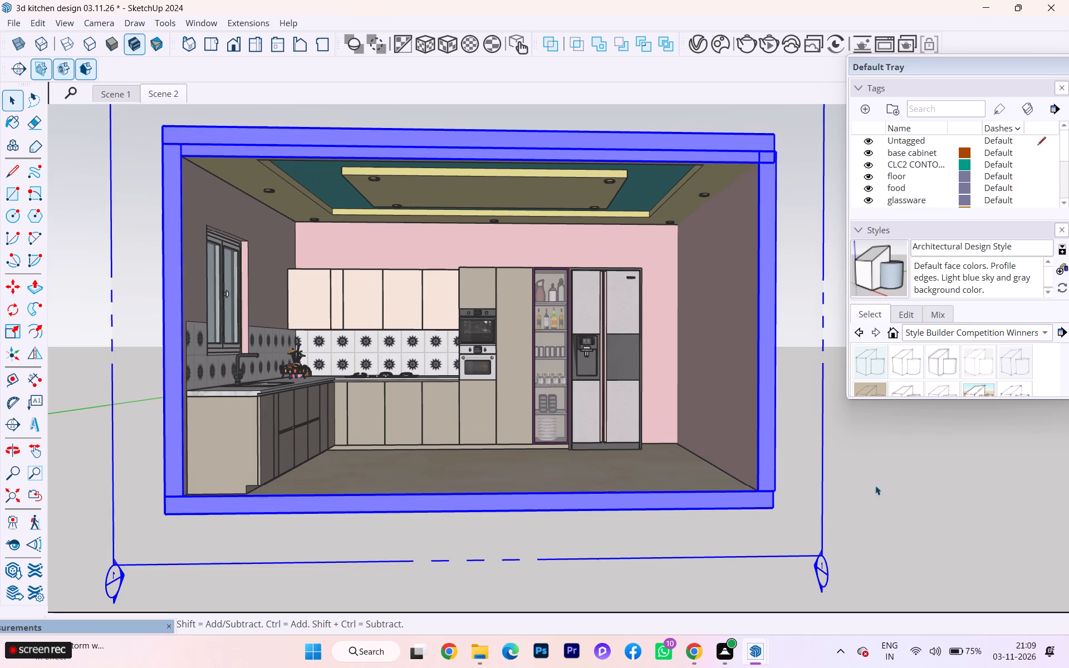
Deselect the section plane and frame the kitchen interior from the front with the cut walls surrounding it.
{"action": "left_click", "coordinate": [890, 490]}
{"action": "scroll", "coordinate": [519, 167], "scroll_direction": "down", "scroll_amount": 1}
{"action": "scroll", "coordinate": [519, 167], "scroll_direction": "up", "scroll_amount": 1}
{"action": "scroll", "coordinate": [443, 153], "scroll_direction": "up", "scroll_amount": 2}
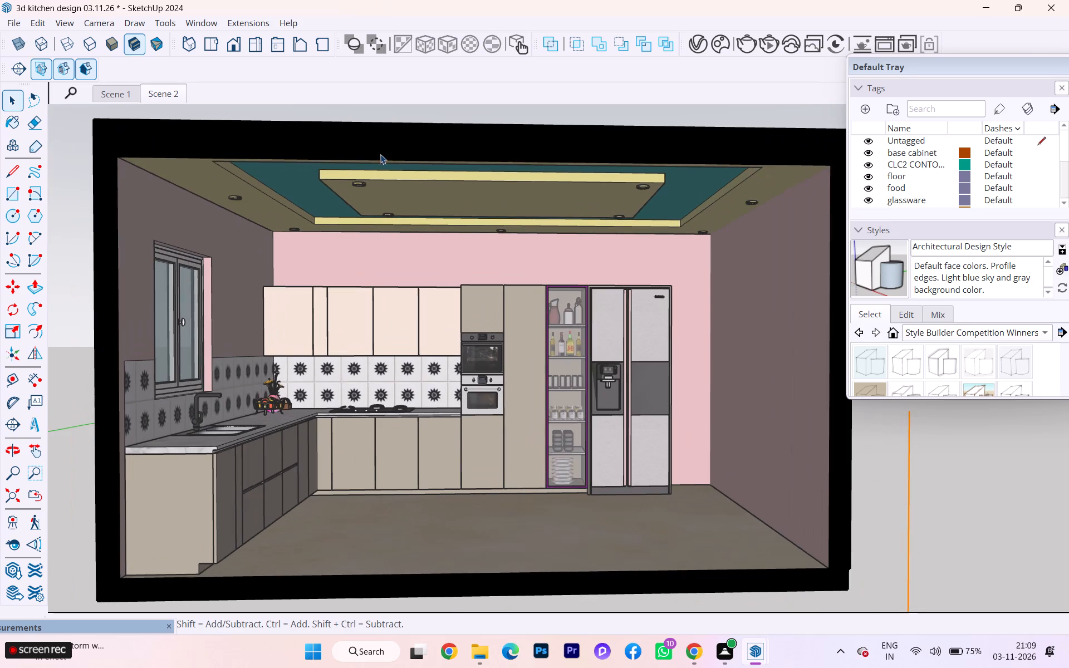
{"action": "scroll", "coordinate": [179, 103], "scroll_direction": "up", "scroll_amount": 10}
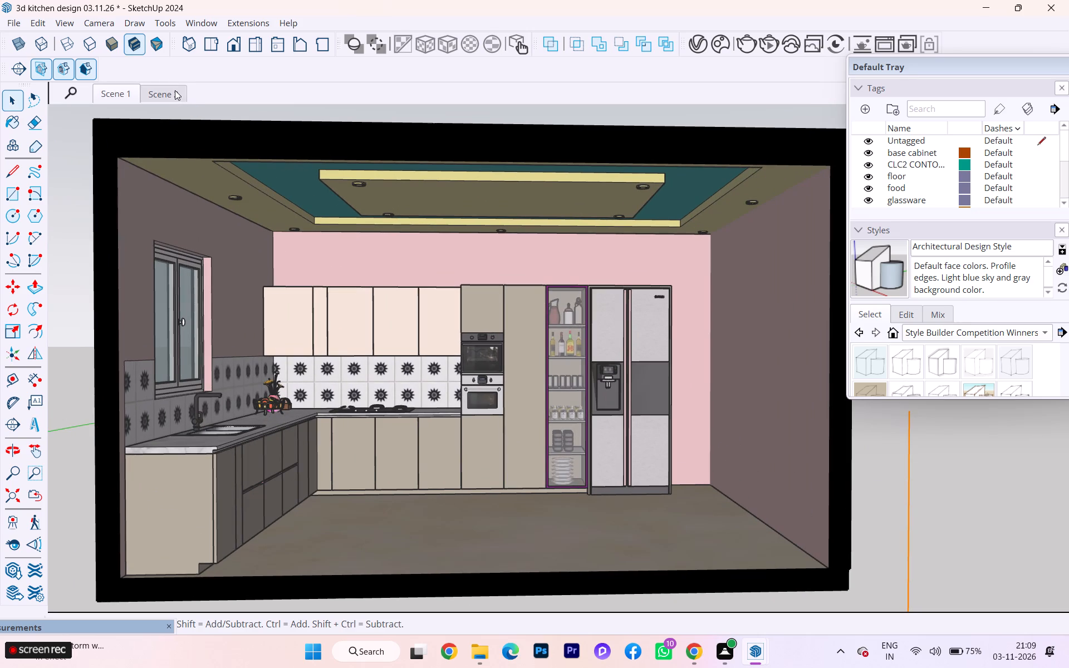
Select the section plane through the cut wall face framing the kitchen.
{"action": "scroll", "coordinate": [175, 90], "scroll_direction": "up", "scroll_amount": 2}
{"action": "left_click", "coordinate": [173, 136]}
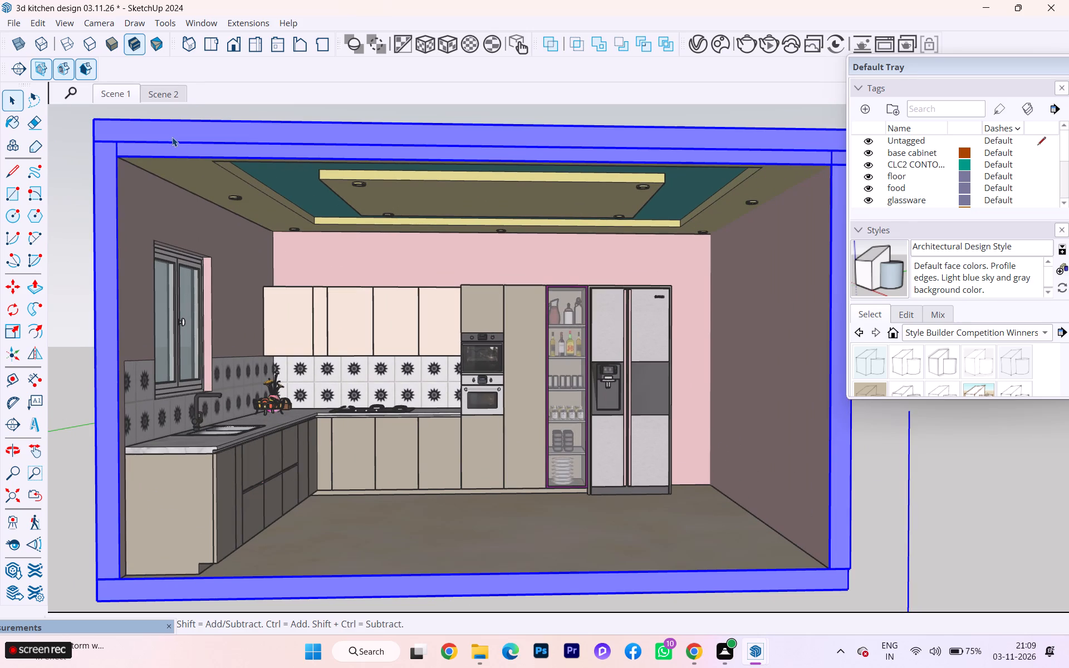
{"action": "double_click", "coordinate": [173, 135]}
{"action": "double_click", "coordinate": [176, 132]}
Look through the Tags and Styles sections of the Default Tray.
{"action": "scroll", "coordinate": [916, 196], "scroll_direction": "down", "scroll_amount": 3}
{"action": "scroll", "coordinate": [908, 274], "scroll_direction": "down", "scroll_amount": 3}
{"action": "scroll", "coordinate": [908, 280], "scroll_direction": "up", "scroll_amount": 2}
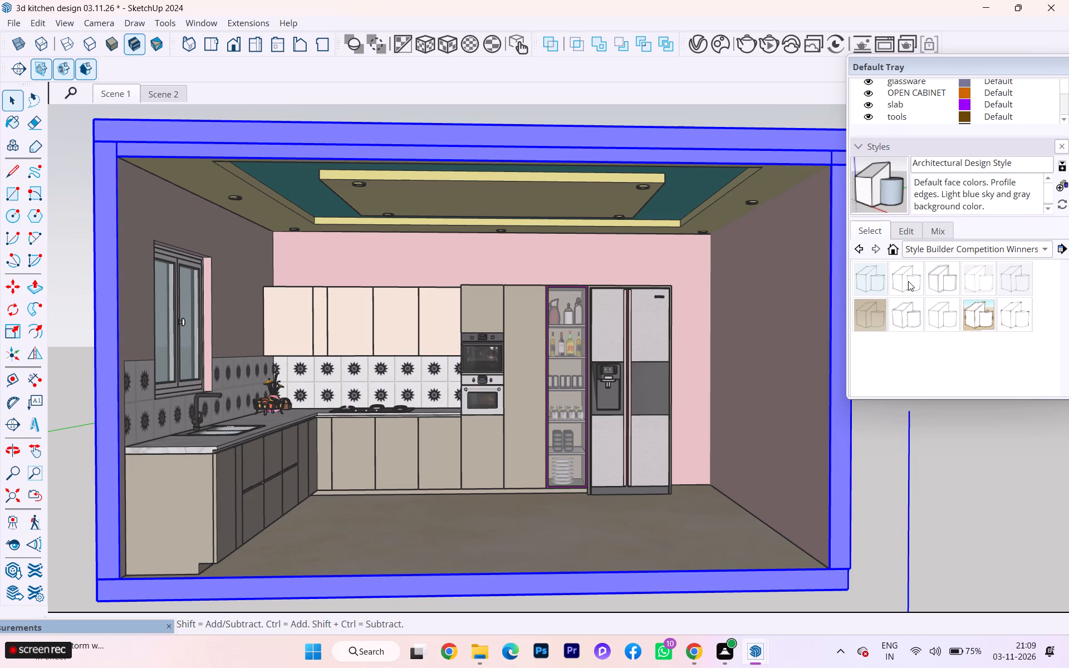
{"action": "scroll", "coordinate": [911, 289], "scroll_direction": "down", "scroll_amount": 2}
{"action": "scroll", "coordinate": [915, 294], "scroll_direction": "up", "scroll_amount": 2}
{"action": "scroll", "coordinate": [915, 297], "scroll_direction": "down", "scroll_amount": 4}
{"action": "scroll", "coordinate": [909, 308], "scroll_direction": "up", "scroll_amount": 3}
{"action": "scroll", "coordinate": [909, 308], "scroll_direction": "down", "scroll_amount": 3}
{"action": "scroll", "coordinate": [907, 305], "scroll_direction": "up", "scroll_amount": 7}
{"action": "scroll", "coordinate": [939, 224], "scroll_direction": "up", "scroll_amount": 4}
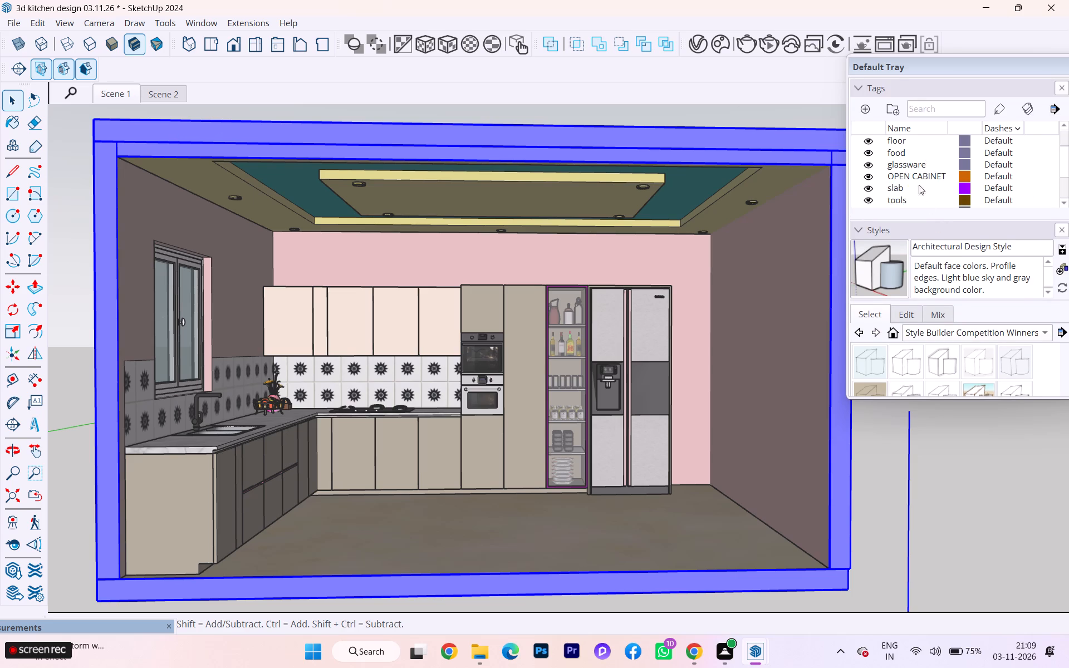
{"action": "scroll", "coordinate": [910, 156], "scroll_direction": "up", "scroll_amount": 3}
{"action": "scroll", "coordinate": [870, 211], "scroll_direction": "down", "scroll_amount": 2}
{"action": "scroll", "coordinate": [870, 211], "scroll_direction": "up", "scroll_amount": 2}
{"action": "scroll", "coordinate": [870, 211], "scroll_direction": "down", "scroll_amount": 1}
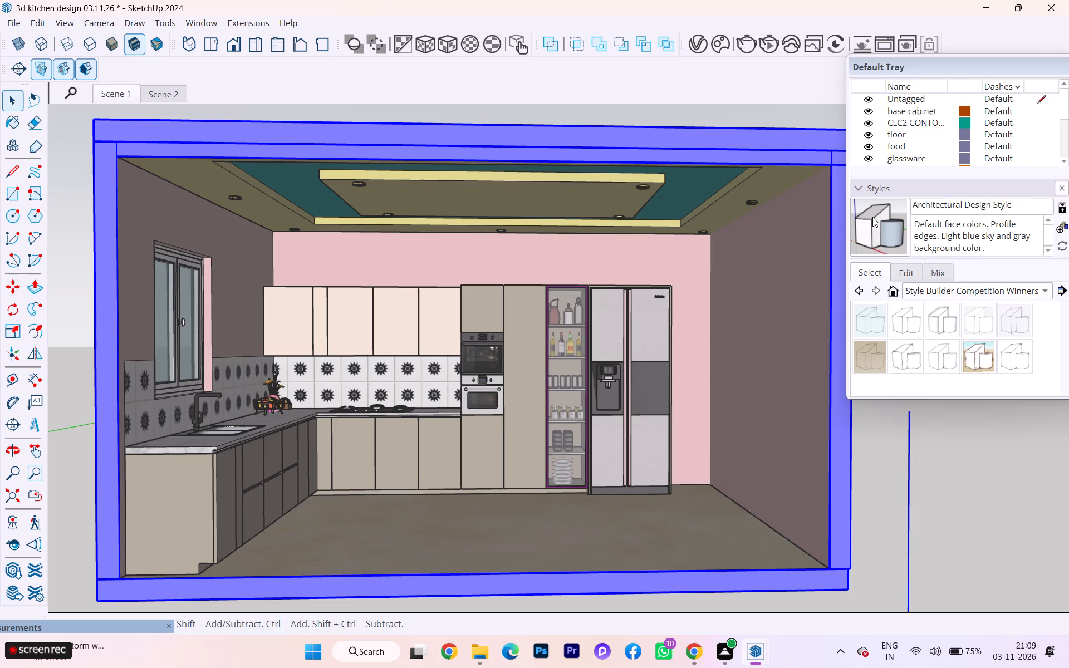
{"action": "scroll", "coordinate": [888, 242], "scroll_direction": "down", "scroll_amount": 7}
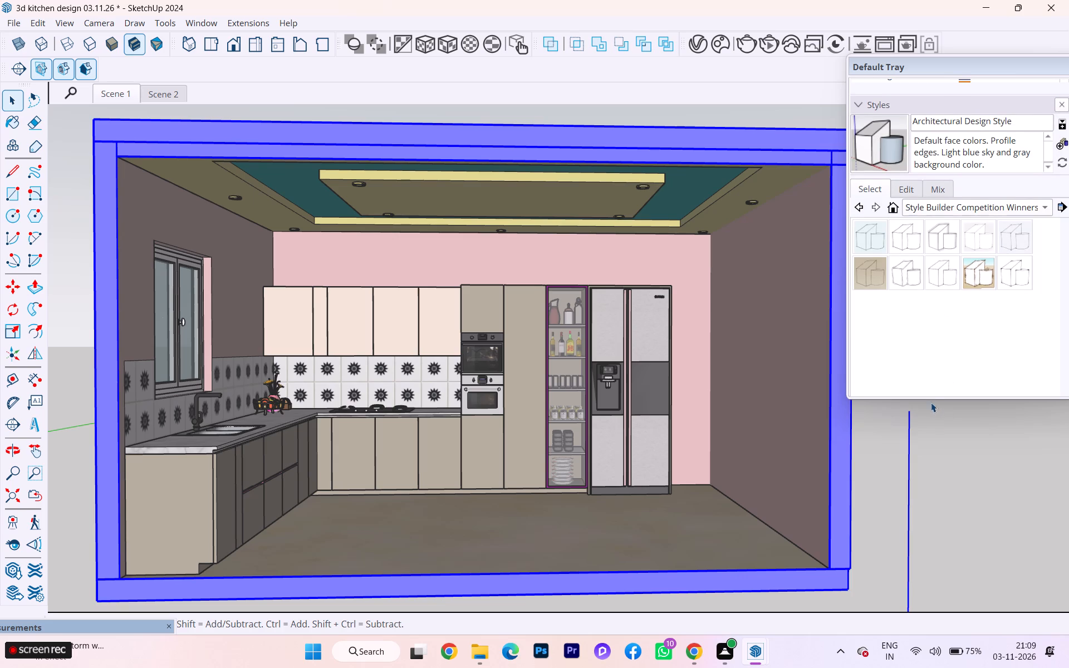
Lengthen the Default Tray and collapse its Styles section to expose Entity Info and Materials.
{"action": "left_click_drag", "start_coordinate": [932, 395], "coordinate": [953, 505]}
{"action": "left_click_drag", "start_coordinate": [924, 397], "coordinate": [954, 569]}
{"action": "left_click", "coordinate": [857, 107]}
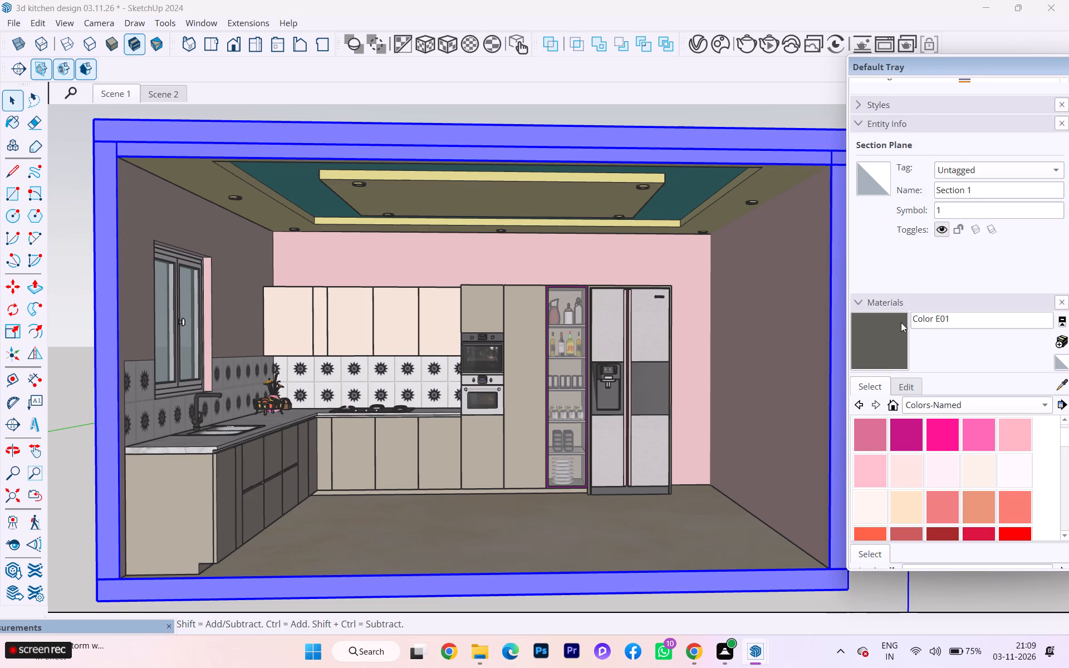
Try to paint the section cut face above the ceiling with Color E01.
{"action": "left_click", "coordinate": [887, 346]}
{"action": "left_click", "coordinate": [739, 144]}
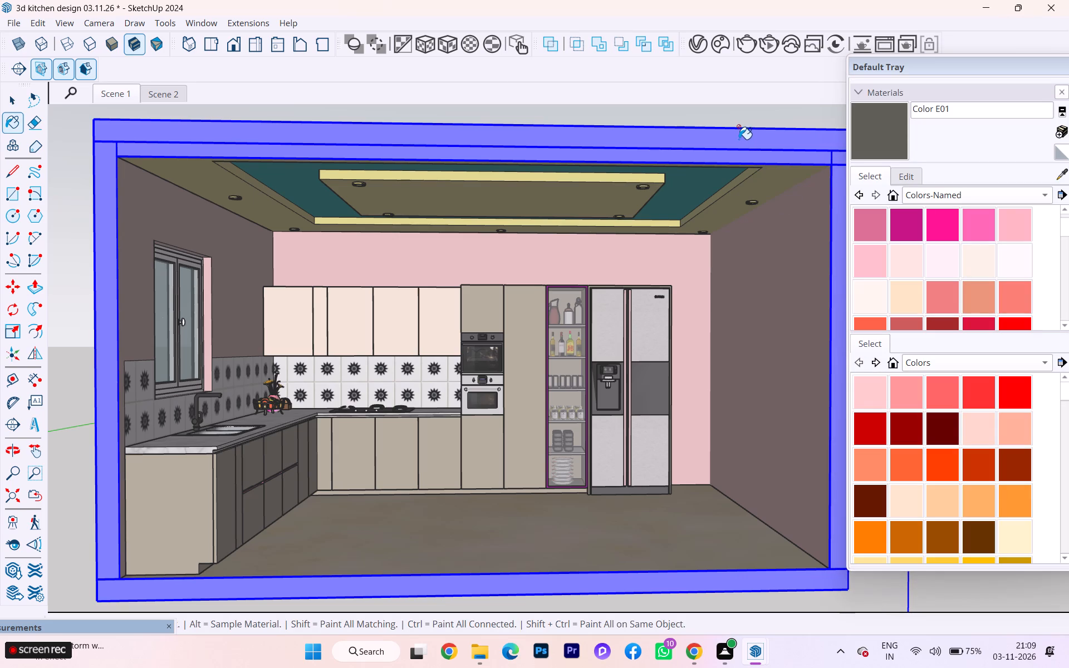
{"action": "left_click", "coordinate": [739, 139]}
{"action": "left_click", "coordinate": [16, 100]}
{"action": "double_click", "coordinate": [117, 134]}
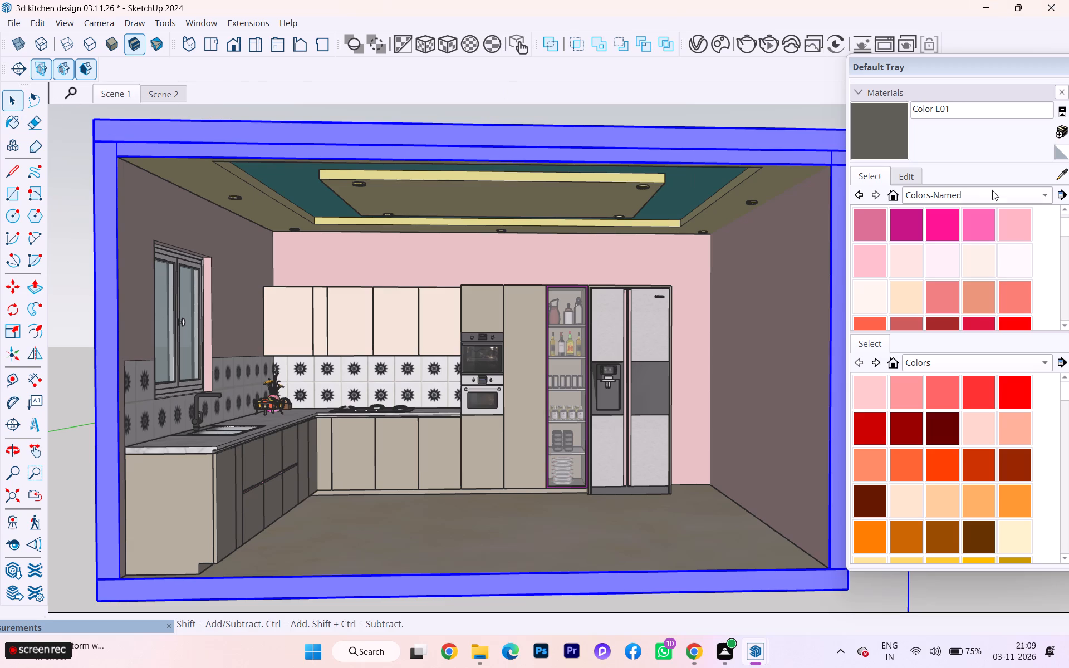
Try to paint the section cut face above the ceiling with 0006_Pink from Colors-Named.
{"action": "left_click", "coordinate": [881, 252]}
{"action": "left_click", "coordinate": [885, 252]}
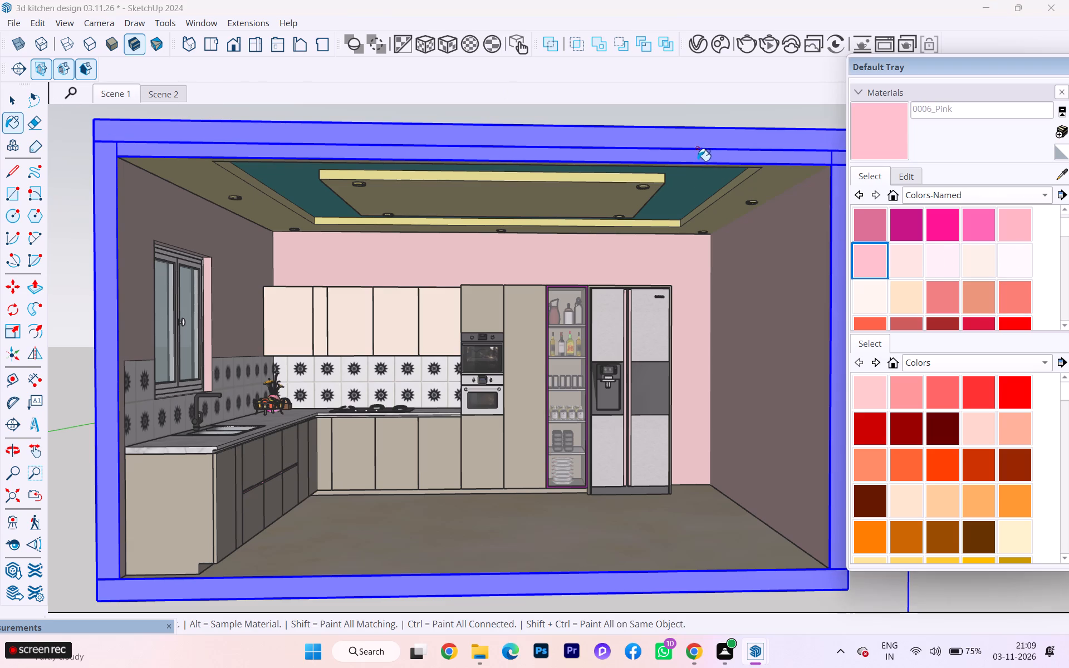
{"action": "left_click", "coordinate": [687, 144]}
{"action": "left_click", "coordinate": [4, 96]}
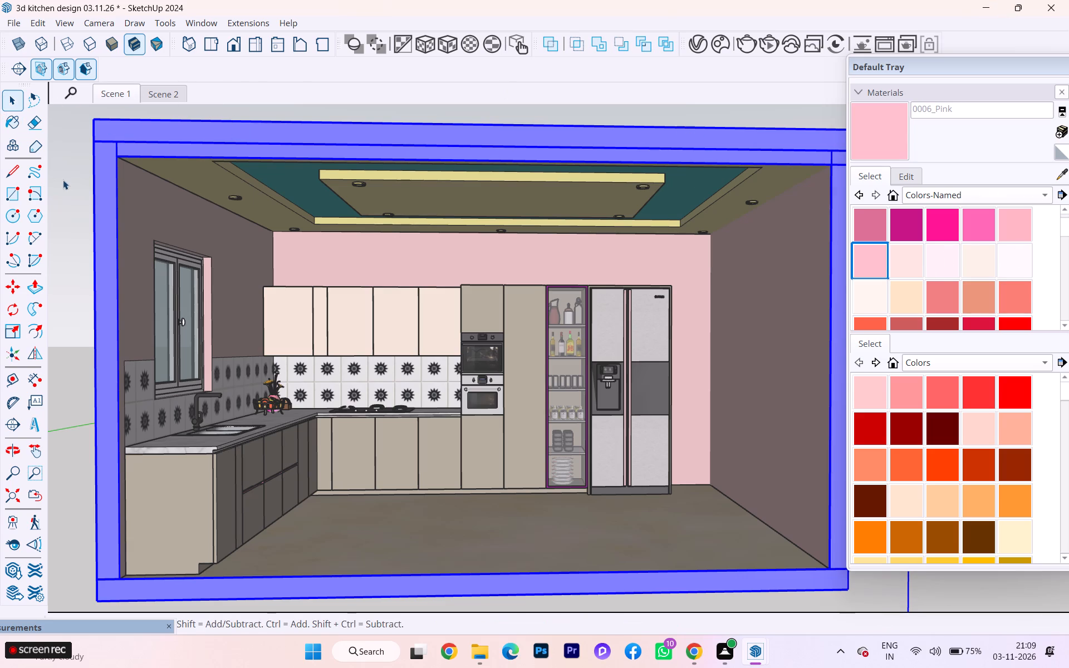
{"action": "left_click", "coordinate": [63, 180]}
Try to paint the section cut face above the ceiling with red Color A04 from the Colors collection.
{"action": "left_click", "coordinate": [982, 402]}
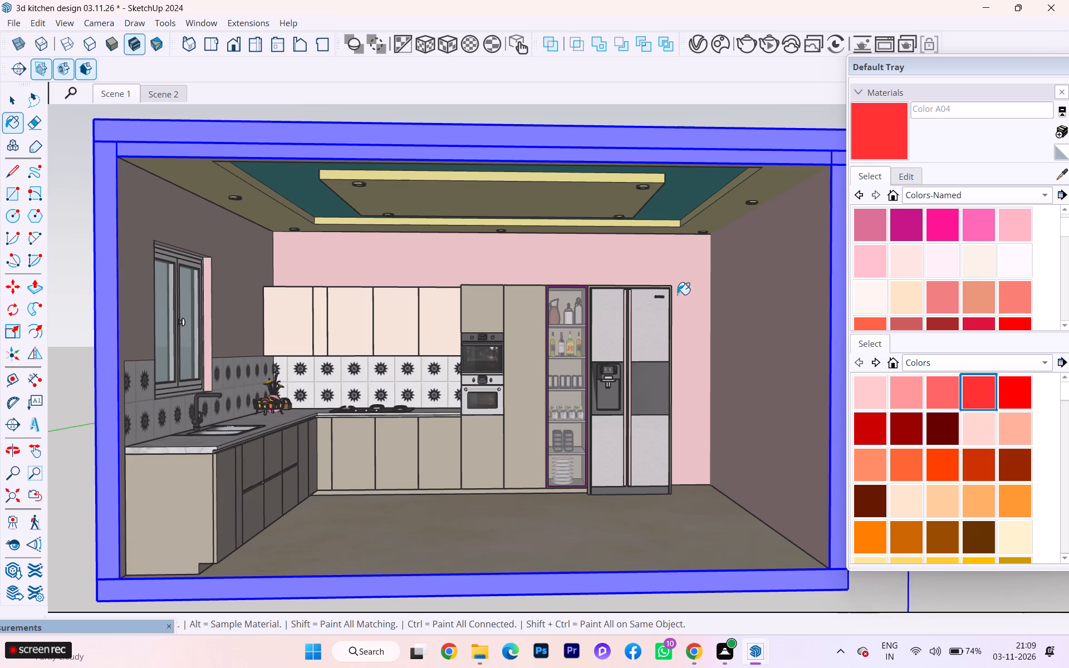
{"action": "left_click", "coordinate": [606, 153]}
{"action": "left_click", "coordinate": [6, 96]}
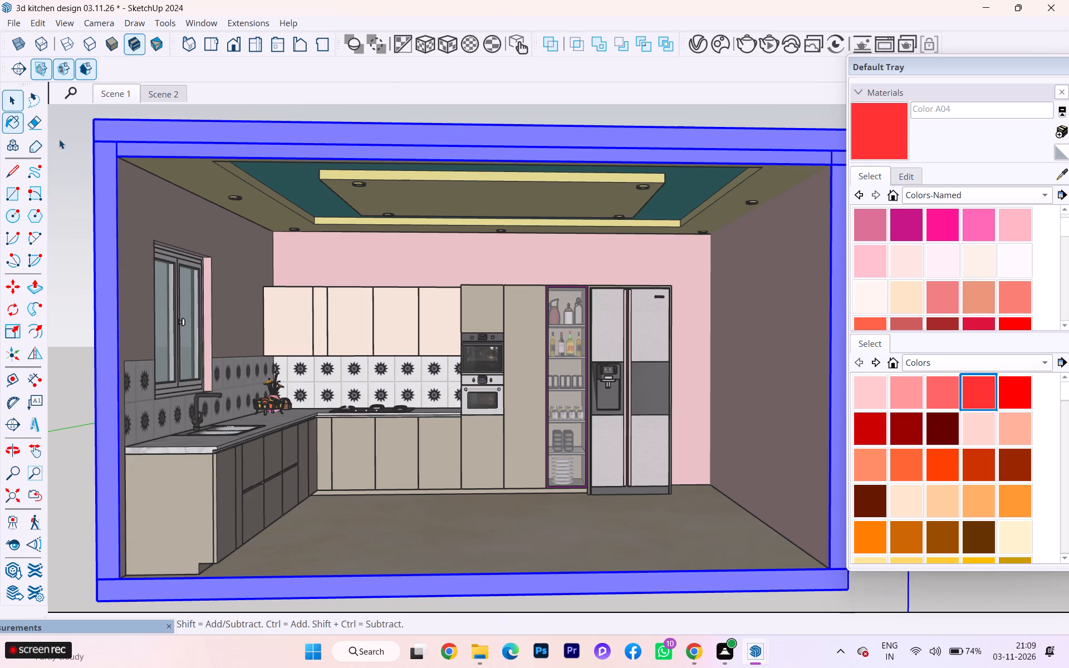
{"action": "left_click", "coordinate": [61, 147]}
Examine the sectioned kitchen from the front at different distances, from the interior out to the full section plane outline.
{"action": "scroll", "coordinate": [930, 247], "scroll_direction": "up", "scroll_amount": 1}
{"action": "scroll", "coordinate": [454, 226], "scroll_direction": "up", "scroll_amount": 3}
{"action": "scroll", "coordinate": [347, 120], "scroll_direction": "down", "scroll_amount": 4}
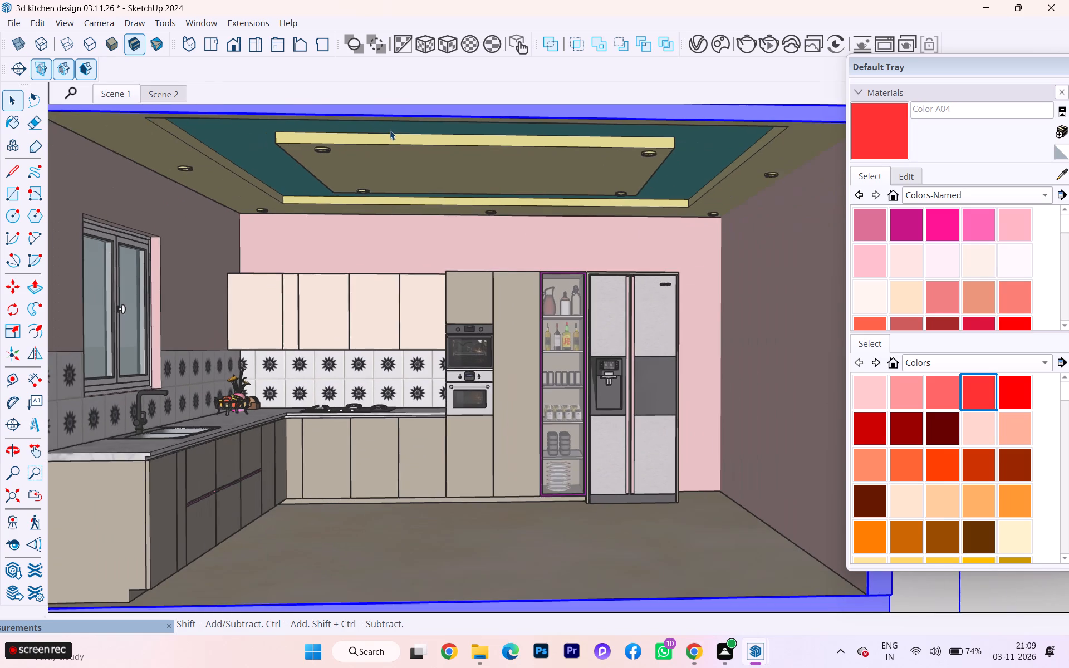
{"action": "scroll", "coordinate": [385, 131], "scroll_direction": "down", "scroll_amount": 1}
{"action": "middle_click_drag", "start_coordinate": [389, 121], "coordinate": [389, 126]}
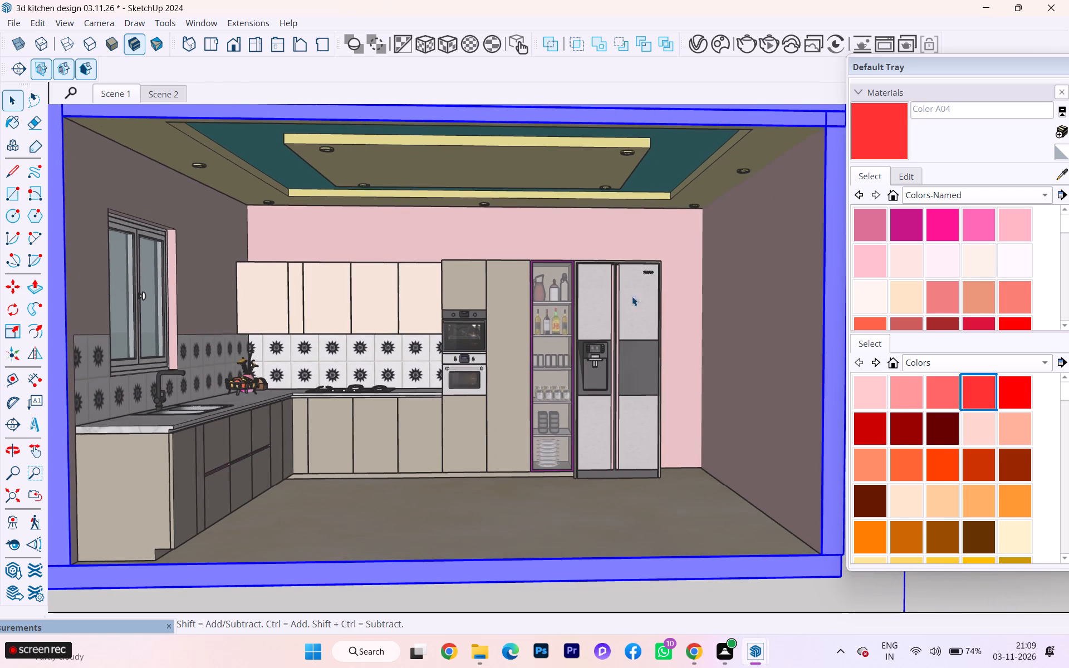
{"action": "scroll", "coordinate": [643, 311], "scroll_direction": "down", "scroll_amount": 3}
{"action": "scroll", "coordinate": [768, 496], "scroll_direction": "up", "scroll_amount": 2}
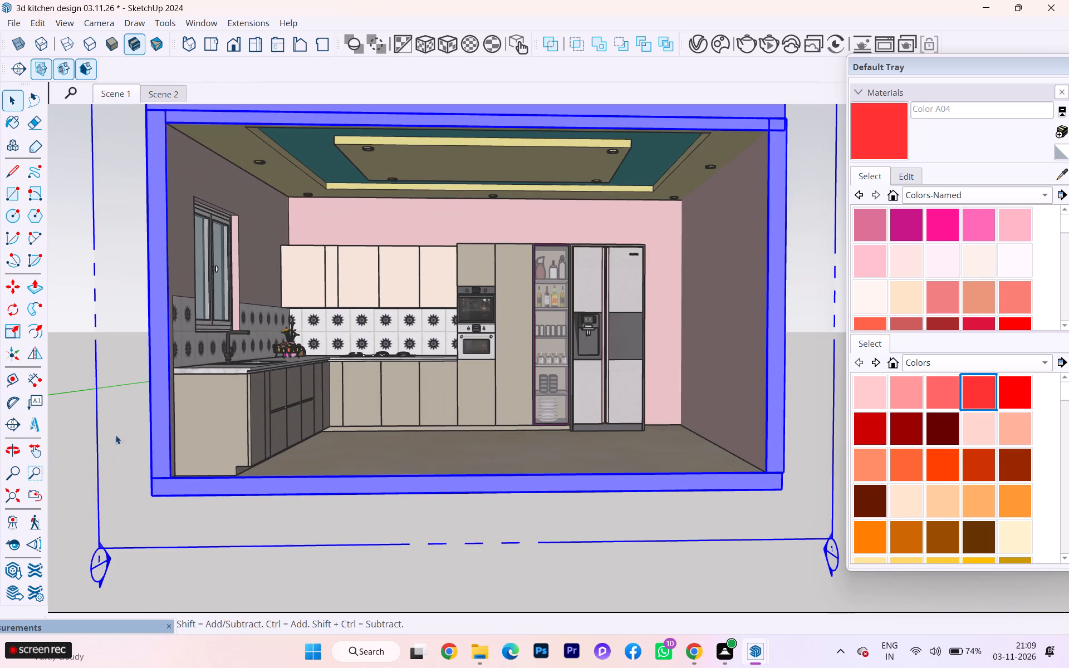
{"action": "scroll", "coordinate": [277, 521], "scroll_direction": "down", "scroll_amount": 3}
{"action": "scroll", "coordinate": [204, 185], "scroll_direction": "down", "scroll_amount": 2}
{"action": "scroll", "coordinate": [204, 185], "scroll_direction": "up", "scroll_amount": 8}
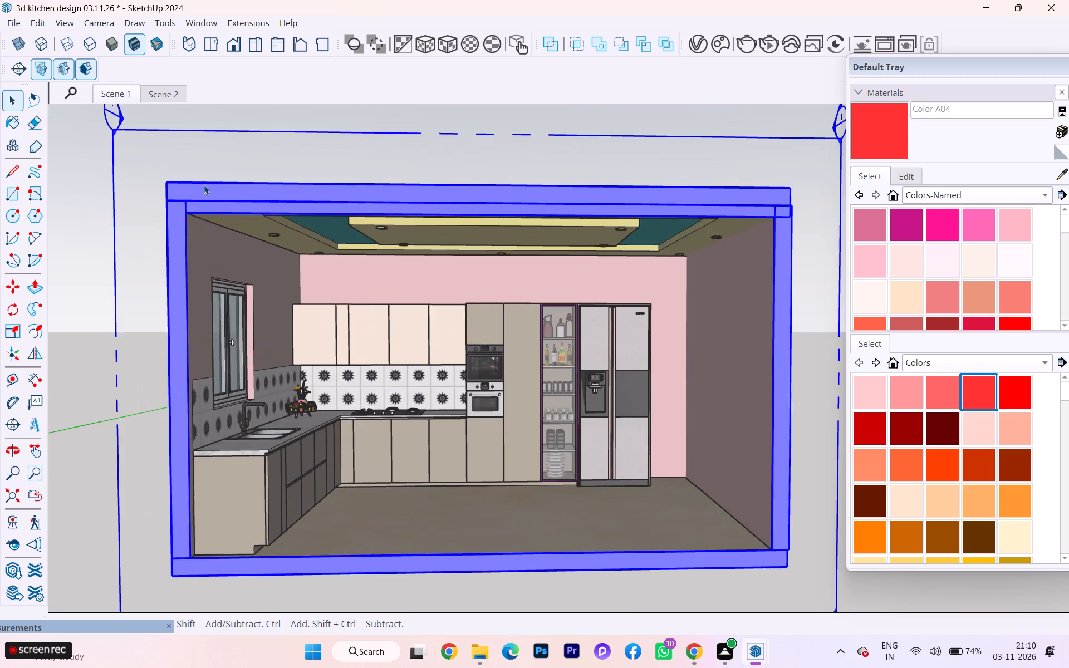
{"action": "scroll", "coordinate": [98, 146], "scroll_direction": "down", "scroll_amount": 3}
{"action": "scroll", "coordinate": [165, 358], "scroll_direction": "up", "scroll_amount": 4}
{"action": "scroll", "coordinate": [139, 457], "scroll_direction": "down", "scroll_amount": 1}
{"action": "scroll", "coordinate": [135, 459], "scroll_direction": "up", "scroll_amount": 2}
{"action": "scroll", "coordinate": [106, 476], "scroll_direction": "down", "scroll_amount": 1}
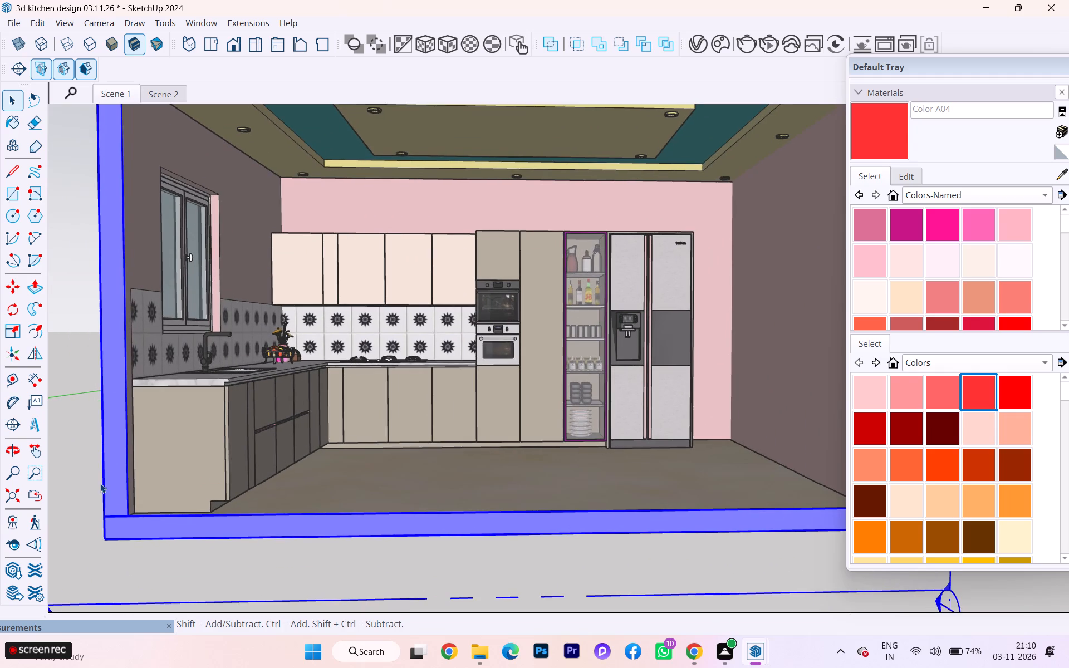
{"action": "scroll", "coordinate": [207, 445], "scroll_direction": "down", "scroll_amount": 4}
{"action": "scroll", "coordinate": [288, 320], "scroll_direction": "up", "scroll_amount": 1}
{"action": "scroll", "coordinate": [293, 313], "scroll_direction": "down", "scroll_amount": 1}
{"action": "scroll", "coordinate": [296, 311], "scroll_direction": "up", "scroll_amount": 1}
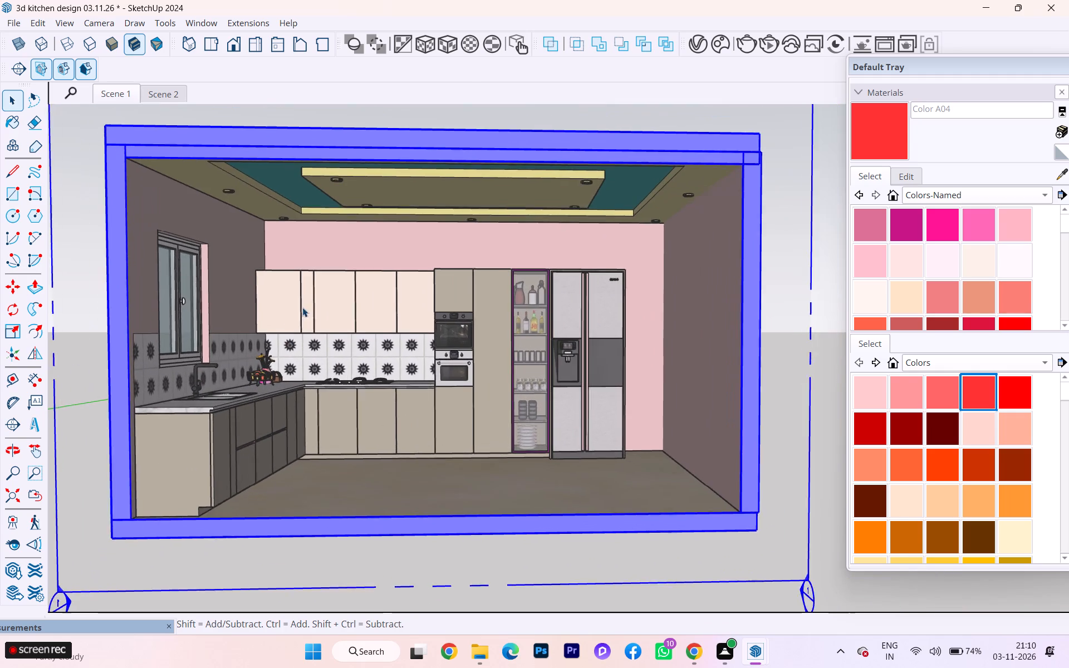
Examine the back wall with its cabinets, ovens, glass unit and fridge at close and medium distances.
{"action": "scroll", "coordinate": [302, 307], "scroll_direction": "up", "scroll_amount": 2}
{"action": "scroll", "coordinate": [417, 281], "scroll_direction": "up", "scroll_amount": 2}
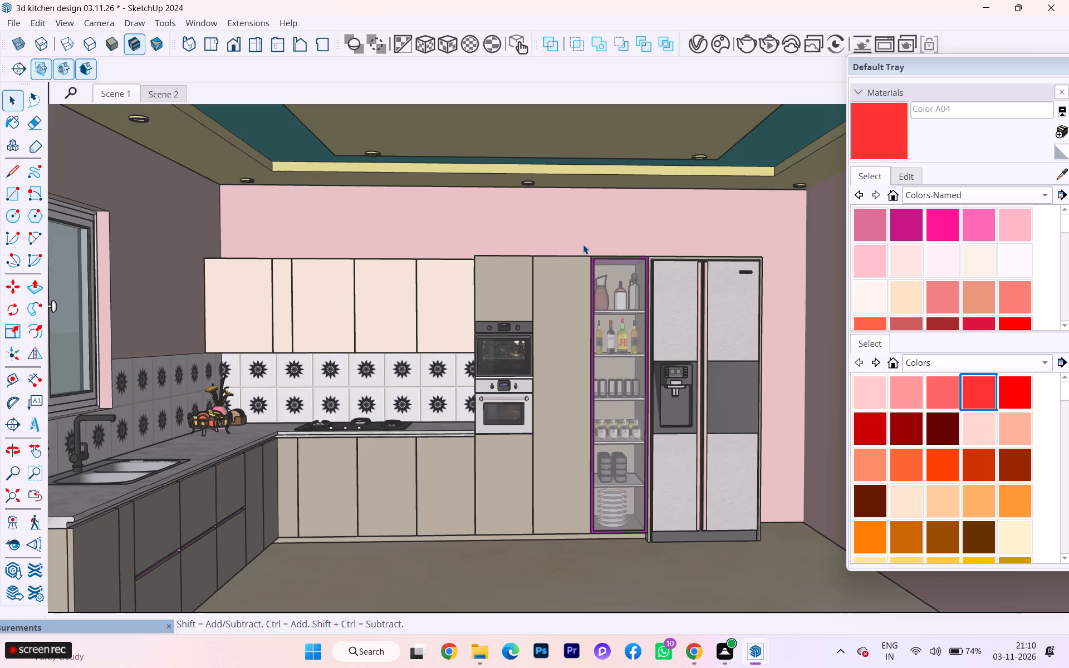
{"action": "scroll", "coordinate": [582, 240], "scroll_direction": "up", "scroll_amount": 1}
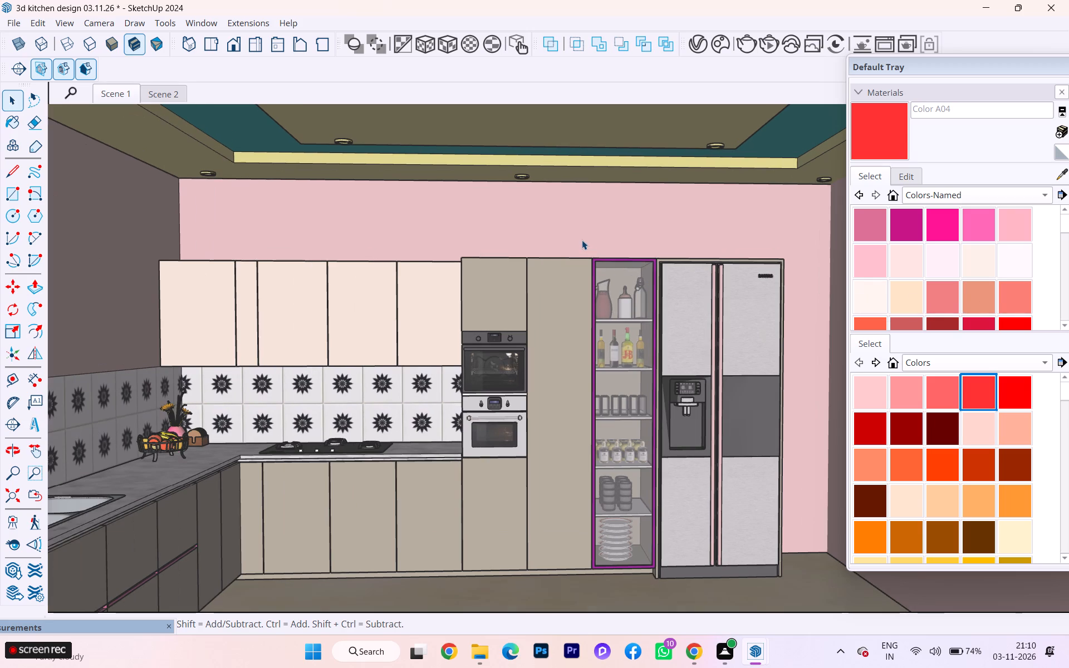
{"action": "scroll", "coordinate": [582, 240], "scroll_direction": "down", "scroll_amount": 2}
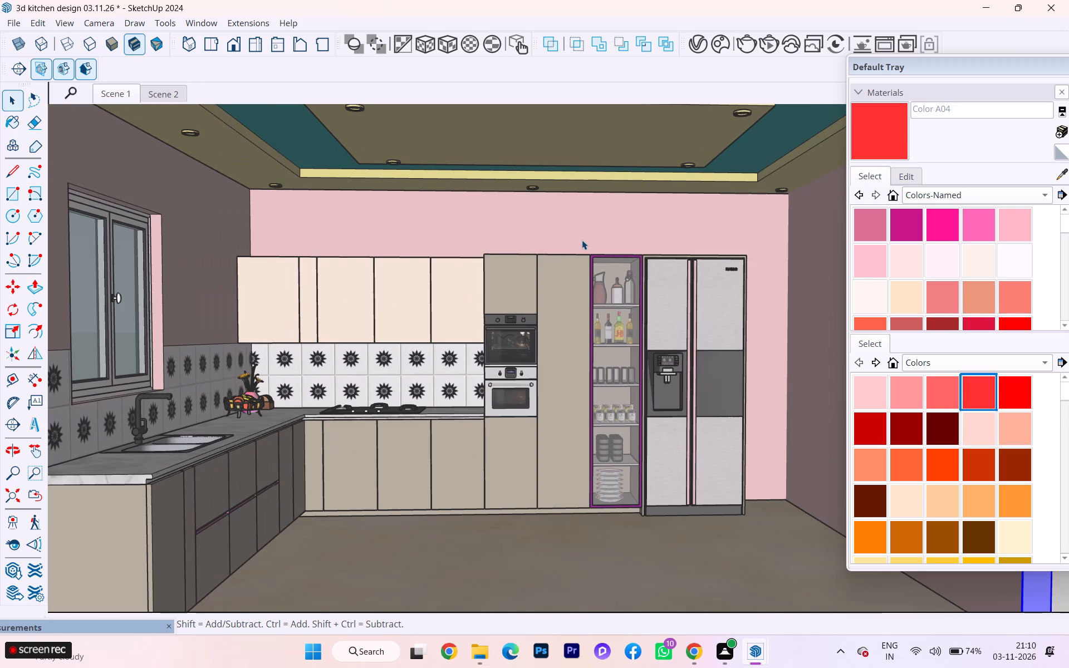
{"action": "scroll", "coordinate": [885, 281], "scroll_direction": "down", "scroll_amount": 2}
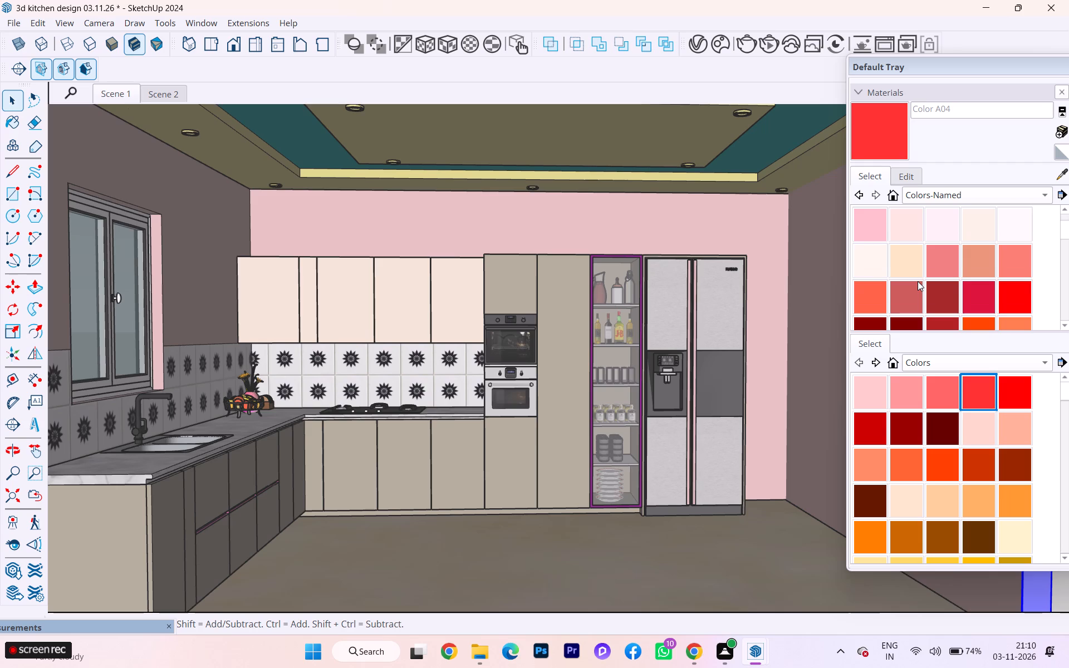
{"action": "scroll", "coordinate": [782, 284], "scroll_direction": "down", "scroll_amount": 1}
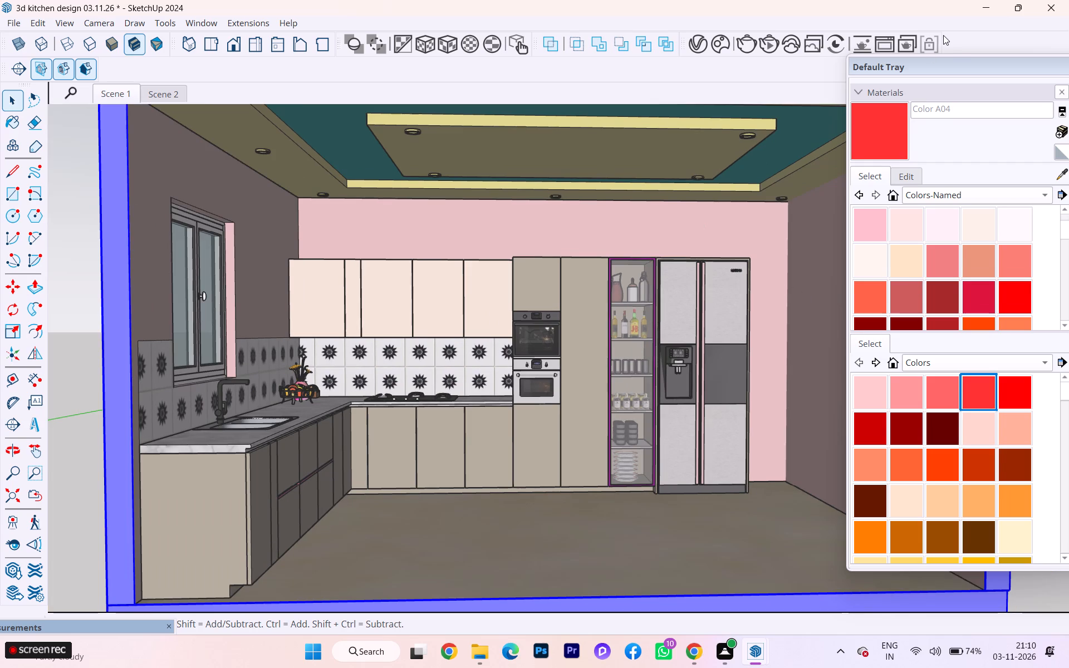
Move the Default Tray clear of the kitchen and frame the interior from the front without the cut outline.
{"action": "left_click_drag", "start_coordinate": [950, 63], "coordinate": [1033, 224]}
{"action": "scroll", "coordinate": [577, 205], "scroll_direction": "down", "scroll_amount": 1}
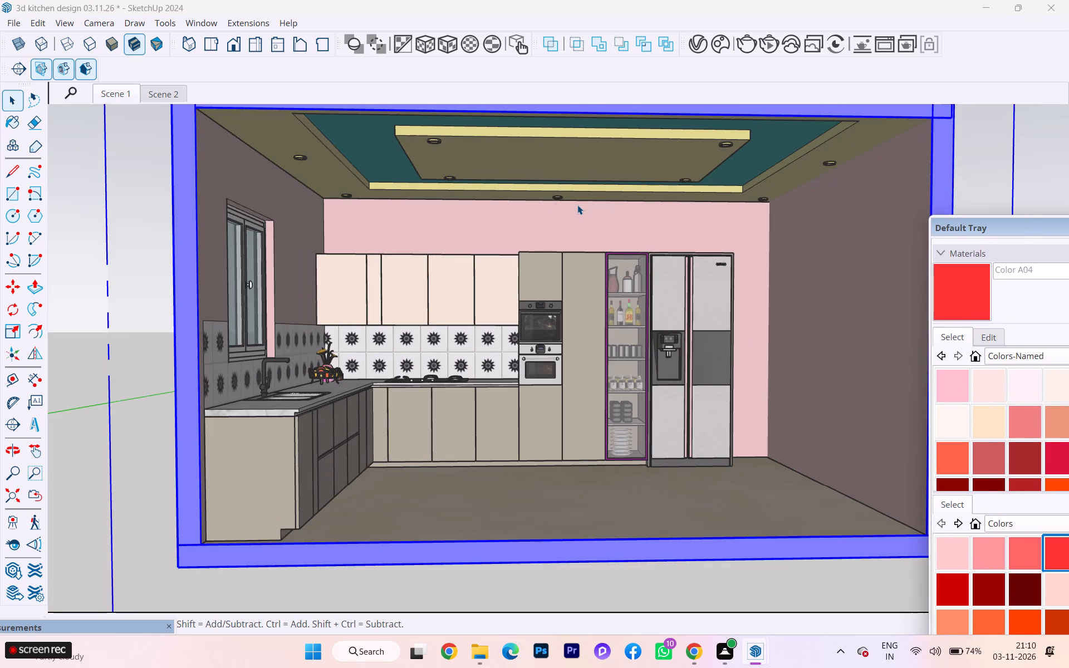
{"action": "scroll", "coordinate": [492, 193], "scroll_direction": "up", "scroll_amount": 2}
{"action": "scroll", "coordinate": [492, 193], "scroll_direction": "down", "scroll_amount": 1}
{"action": "scroll", "coordinate": [239, 181], "scroll_direction": "down", "scroll_amount": 2}
{"action": "scroll", "coordinate": [476, 161], "scroll_direction": "up", "scroll_amount": 1}
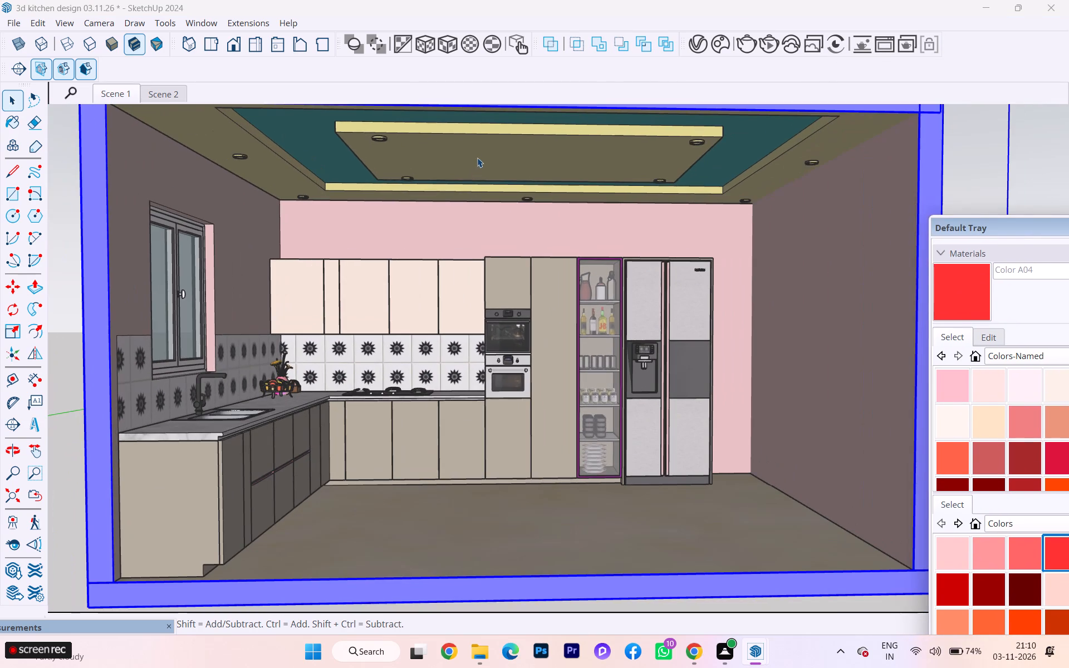
{"action": "middle_click_drag", "start_coordinate": [468, 176], "coordinate": [463, 187]}
{"action": "scroll", "coordinate": [463, 175], "scroll_direction": "up", "scroll_amount": 2}
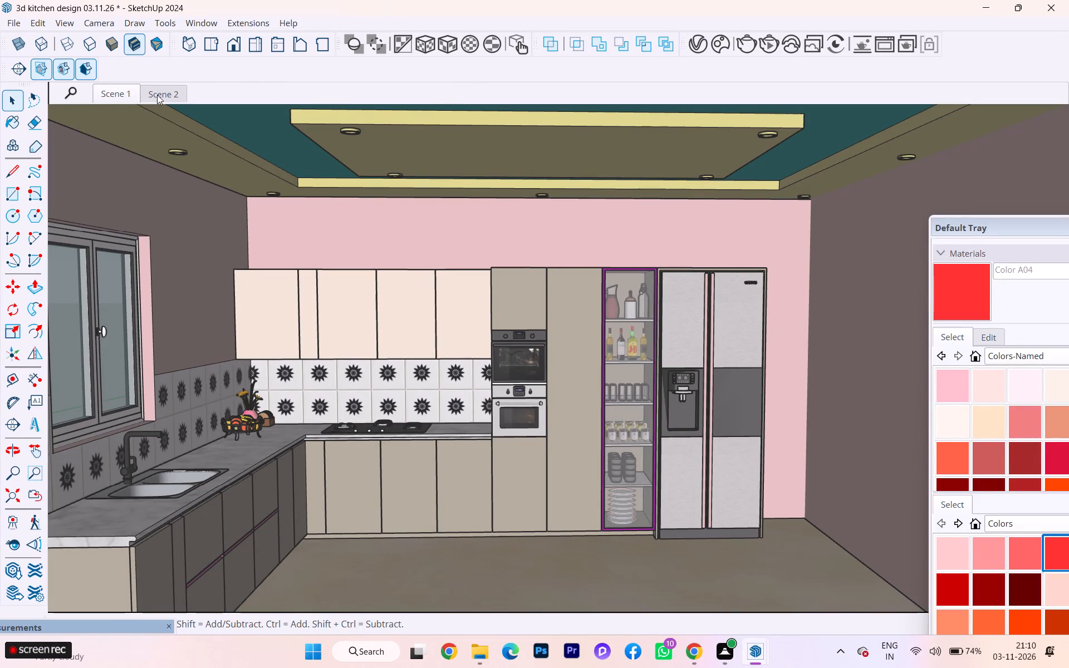
Check the saved views of Scene 2 and Scene 1.
{"action": "right_click", "coordinate": [110, 92]}
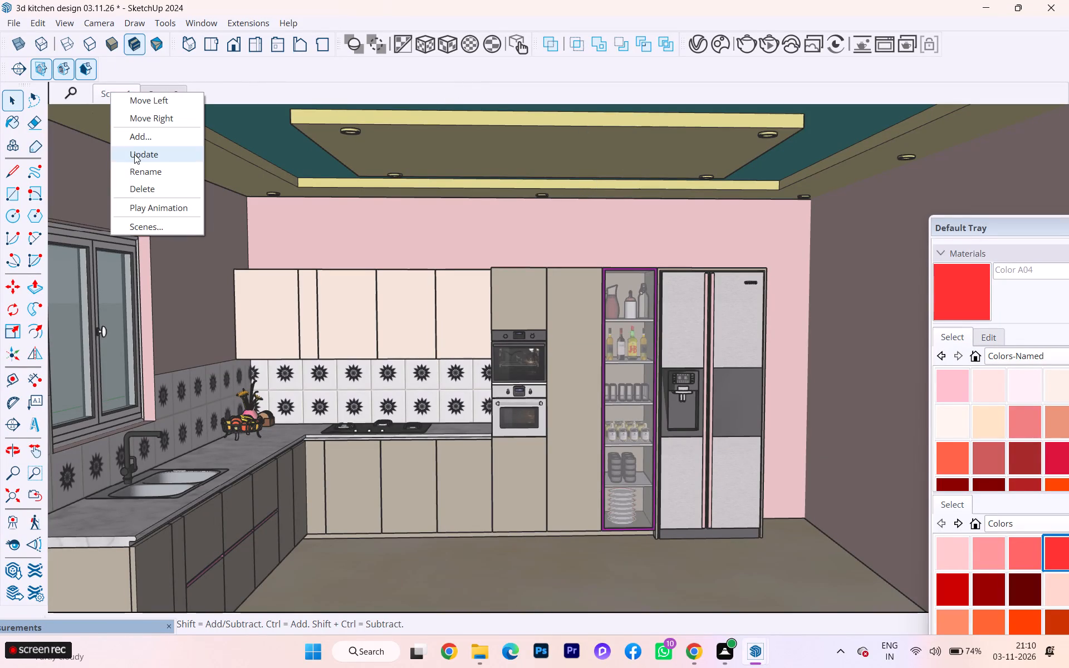
{"action": "left_click", "coordinate": [164, 86]}
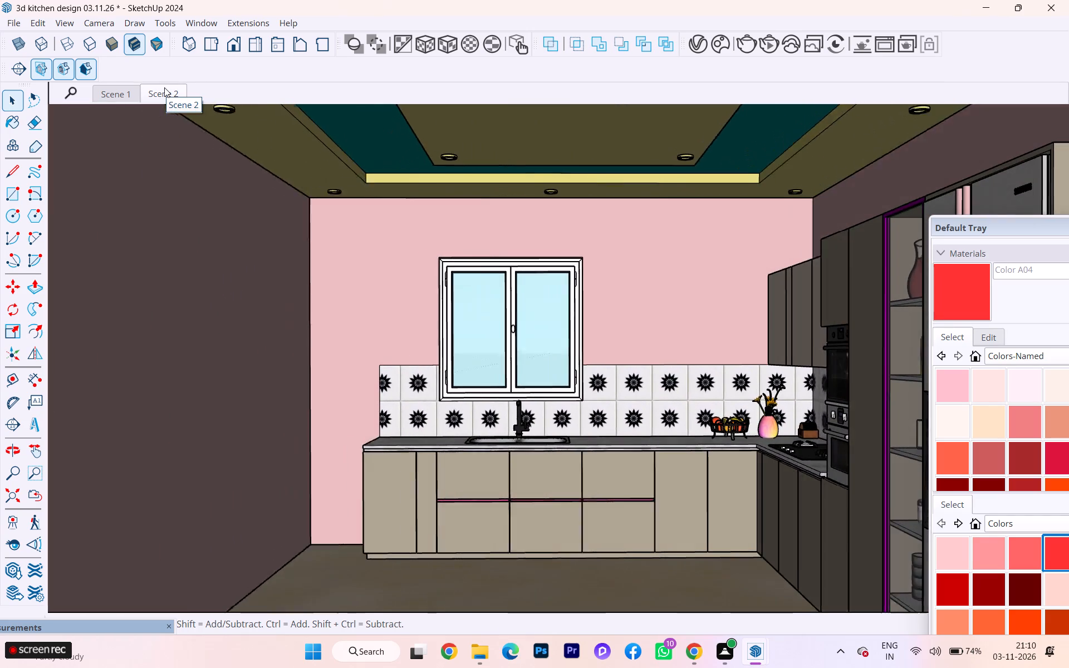
{"action": "left_click", "coordinate": [100, 92]}
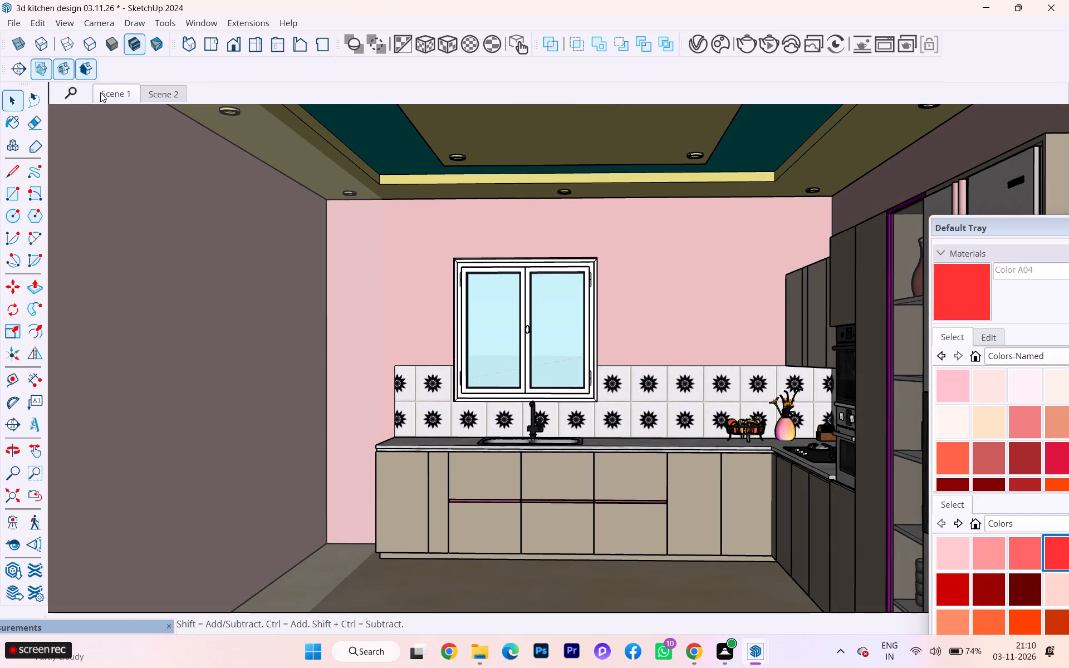
From outside the kitchen in Scene 2, undo the last two changes to remove the section plane.
{"action": "left_click", "coordinate": [157, 95]}
{"action": "scroll", "coordinate": [163, 183], "scroll_direction": "down", "scroll_amount": 1}
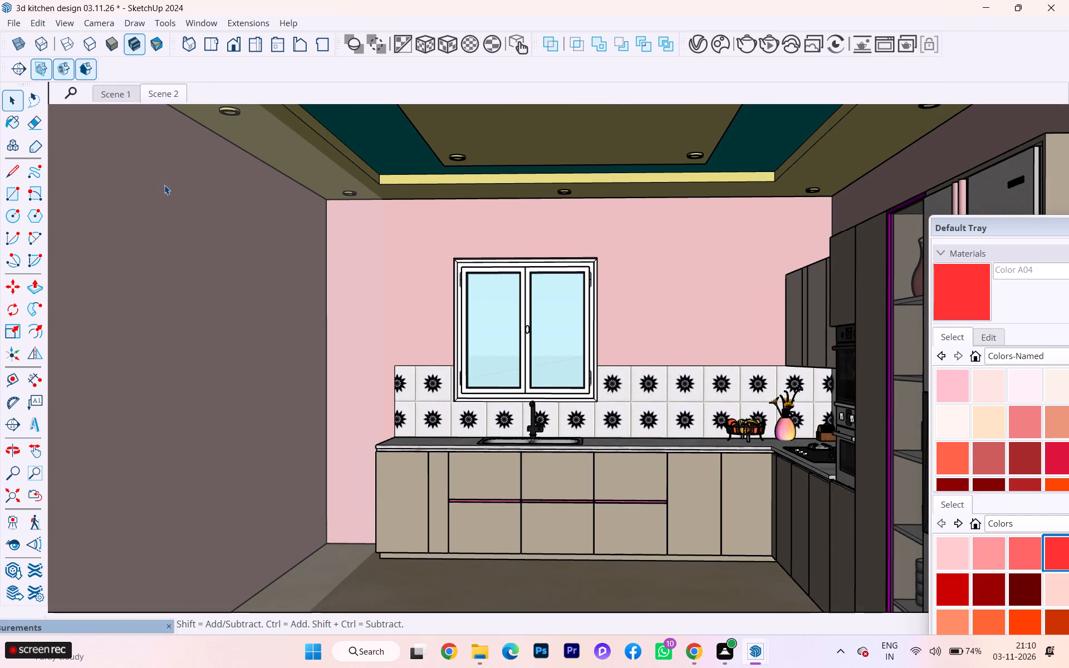
{"action": "scroll", "coordinate": [168, 186], "scroll_direction": "down", "scroll_amount": 16}
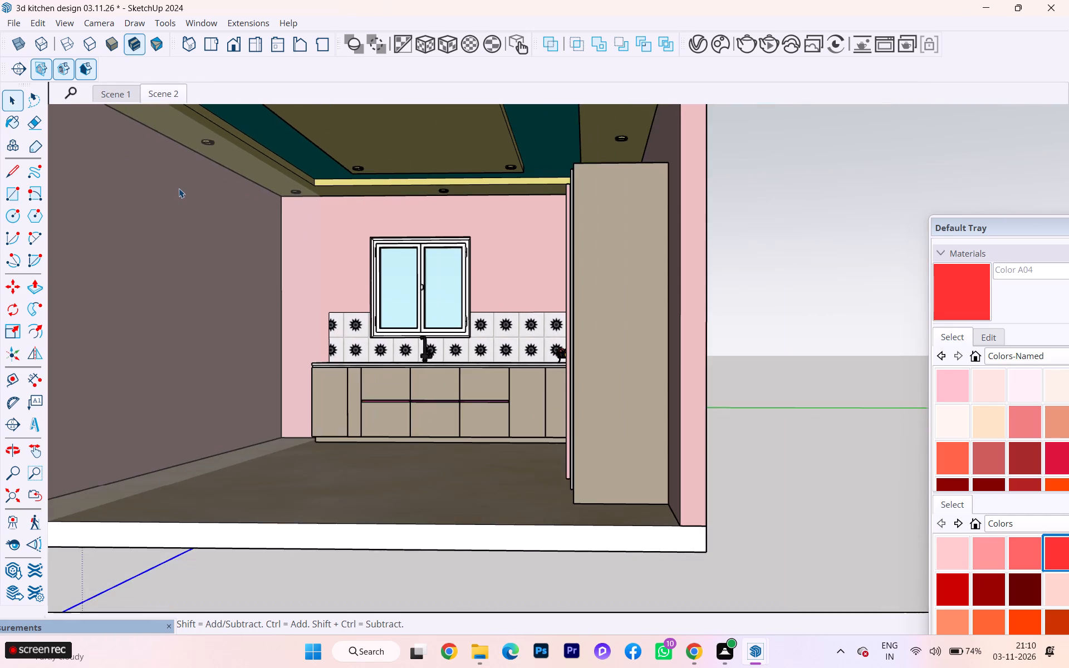
{"action": "scroll", "coordinate": [179, 188], "scroll_direction": "down", "scroll_amount": 2}
{"action": "middle_click_drag", "start_coordinate": [179, 188], "coordinate": [543, 198]}
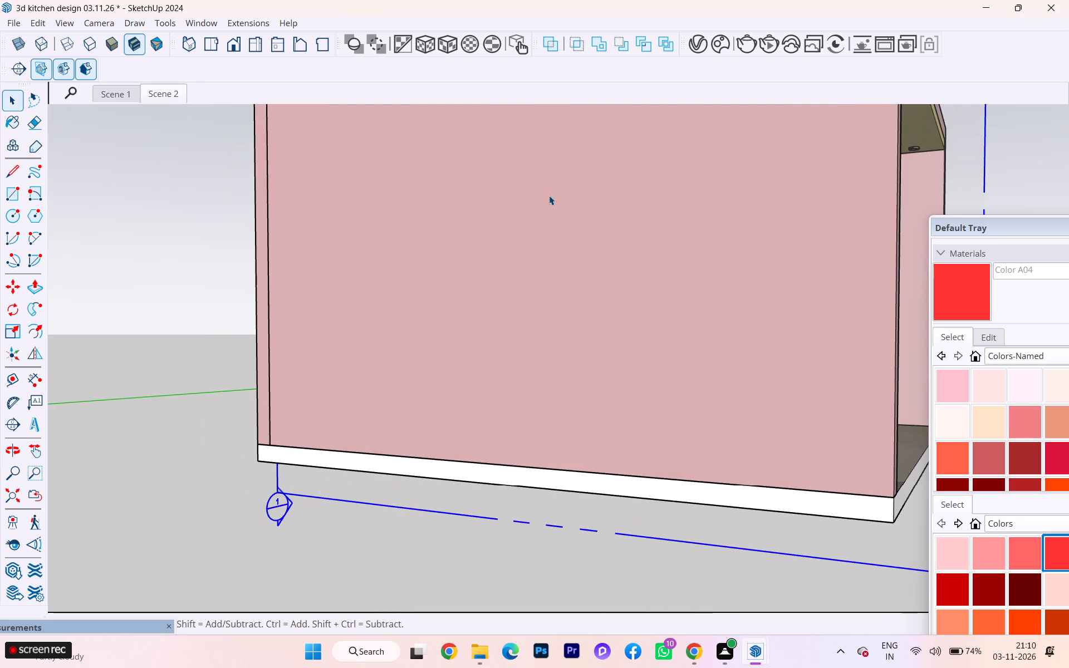
{"action": "key", "text": "ctrl+z"}
{"action": "key", "text": "ctrl+z"}
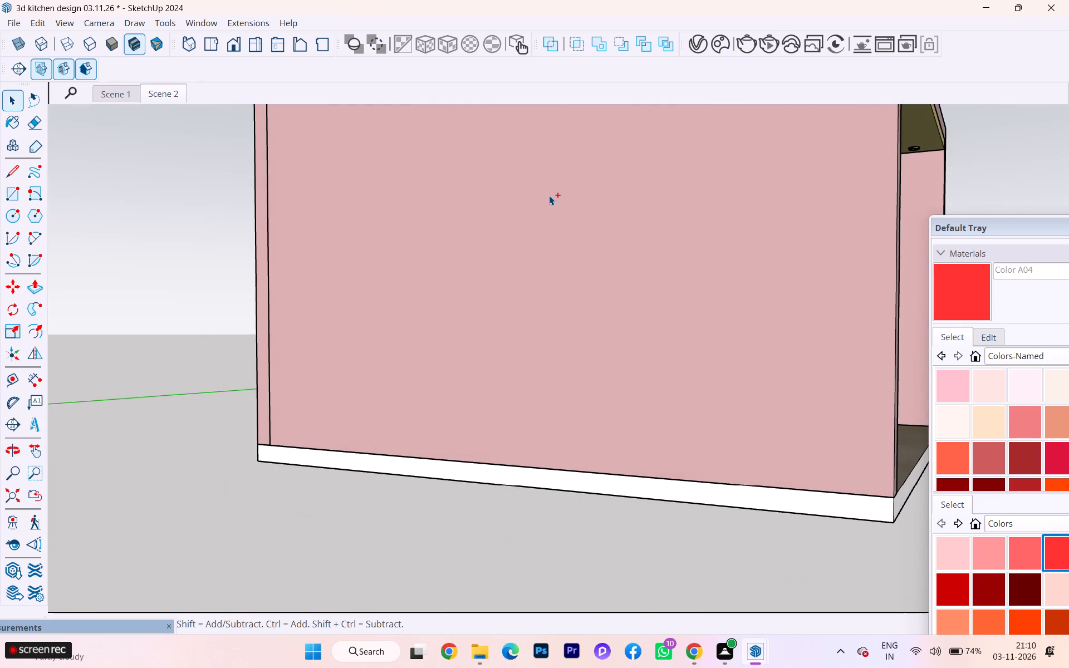
Examine the kitchen through its open front from outside at different angles and distances.
{"action": "key", "text": "z"}
{"action": "scroll", "coordinate": [498, 215], "scroll_direction": "down", "scroll_amount": 2}
{"action": "scroll", "coordinate": [475, 228], "scroll_direction": "up", "scroll_amount": 1}
{"action": "scroll", "coordinate": [469, 230], "scroll_direction": "down", "scroll_amount": 2}
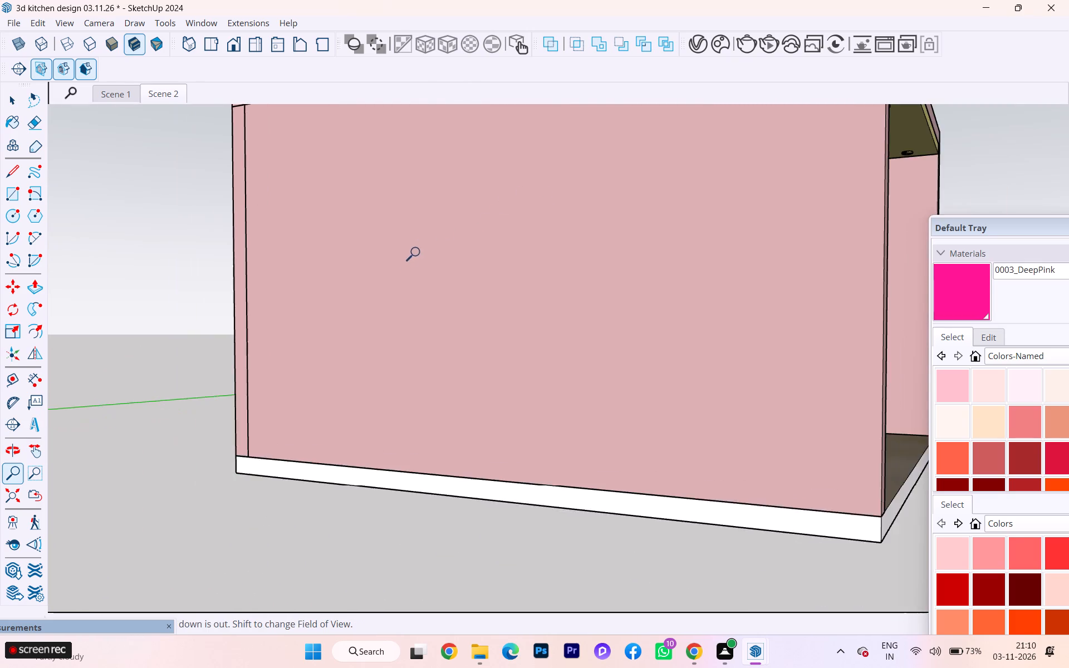
{"action": "scroll", "coordinate": [385, 274], "scroll_direction": "down", "scroll_amount": 1}
{"action": "middle_click_drag", "start_coordinate": [298, 296], "coordinate": [3, 319]}
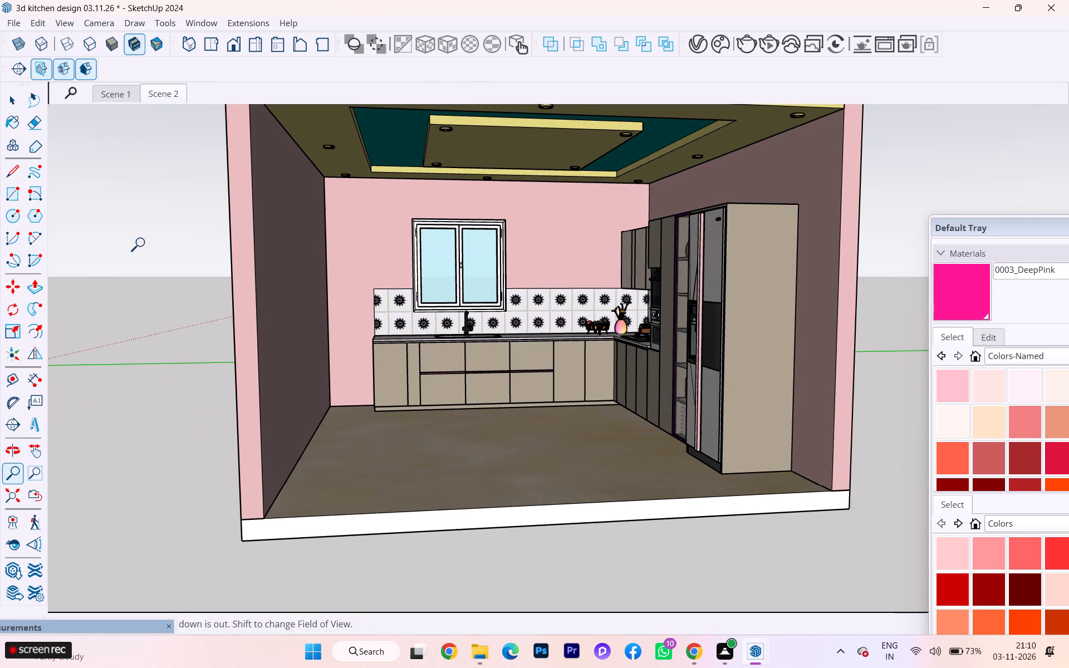
{"action": "scroll", "coordinate": [194, 264], "scroll_direction": "up", "scroll_amount": 1}
{"action": "scroll", "coordinate": [198, 266], "scroll_direction": "down", "scroll_amount": 1}
{"action": "scroll", "coordinate": [199, 266], "scroll_direction": "up", "scroll_amount": 1}
{"action": "scroll", "coordinate": [204, 277], "scroll_direction": "down", "scroll_amount": 5}
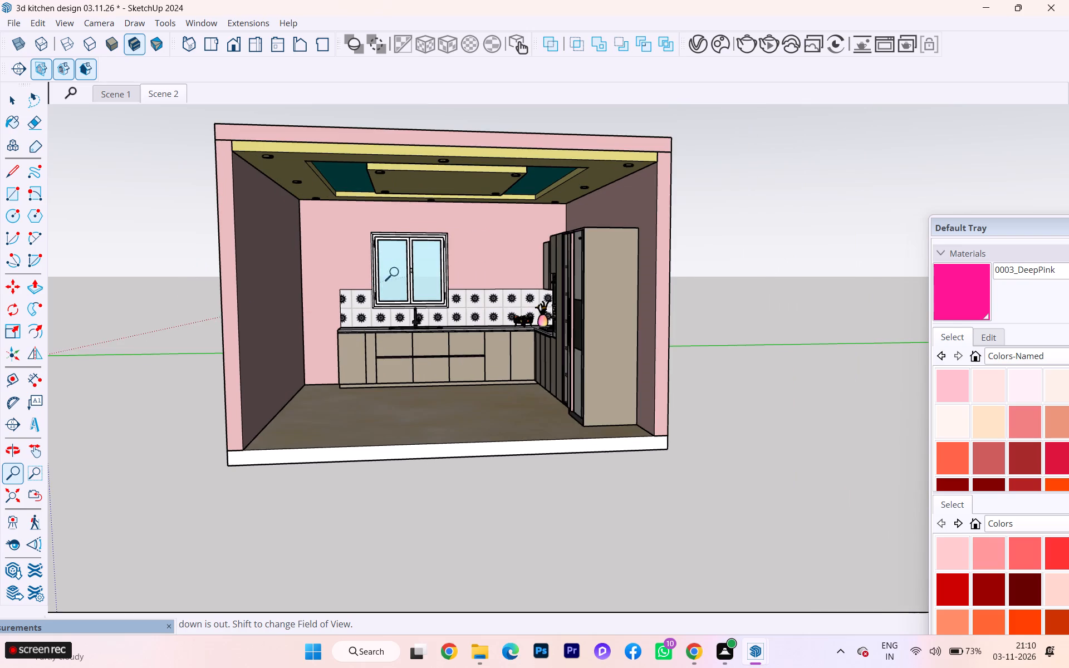
{"action": "middle_click_drag", "start_coordinate": [397, 273], "coordinate": [359, 248]}
{"action": "scroll", "coordinate": [403, 173], "scroll_direction": "up", "scroll_amount": 3}
{"action": "scroll", "coordinate": [403, 180], "scroll_direction": "down", "scroll_amount": 1}
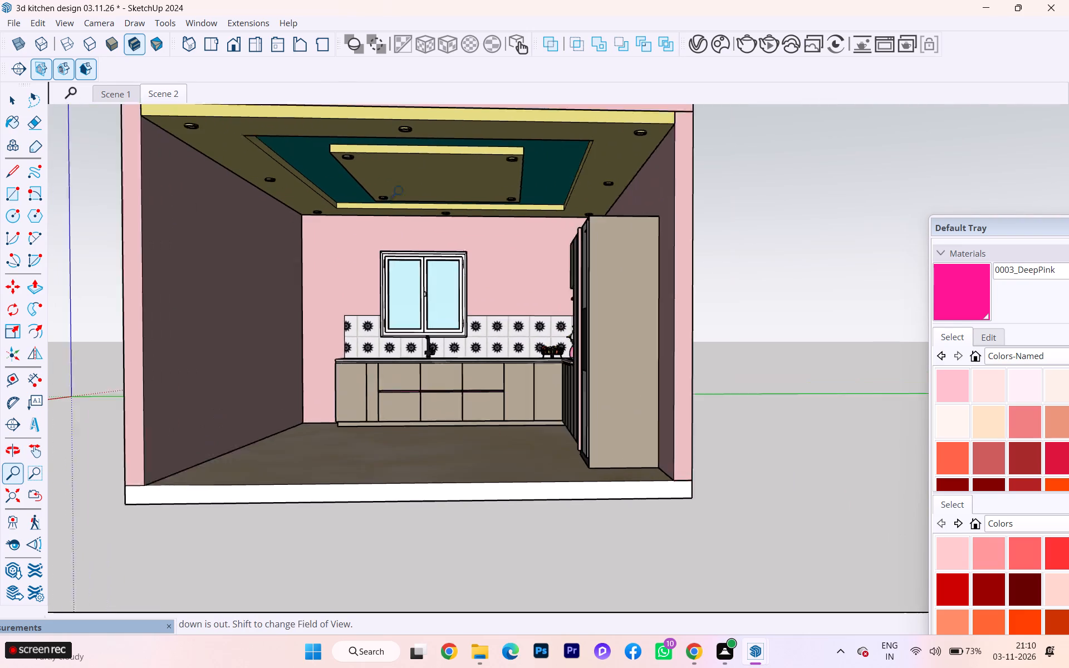
{"action": "scroll", "coordinate": [401, 191], "scroll_direction": "down", "scroll_amount": 1}
{"action": "scroll", "coordinate": [464, 341], "scroll_direction": "up", "scroll_amount": 1}
{"action": "scroll", "coordinate": [472, 347], "scroll_direction": "down", "scroll_amount": 1}
{"action": "scroll", "coordinate": [423, 176], "scroll_direction": "down", "scroll_amount": 1}
{"action": "scroll", "coordinate": [423, 176], "scroll_direction": "up", "scroll_amount": 1}
{"action": "scroll", "coordinate": [423, 176], "scroll_direction": "down", "scroll_amount": 1}
{"action": "scroll", "coordinate": [407, 266], "scroll_direction": "down", "scroll_amount": 2}
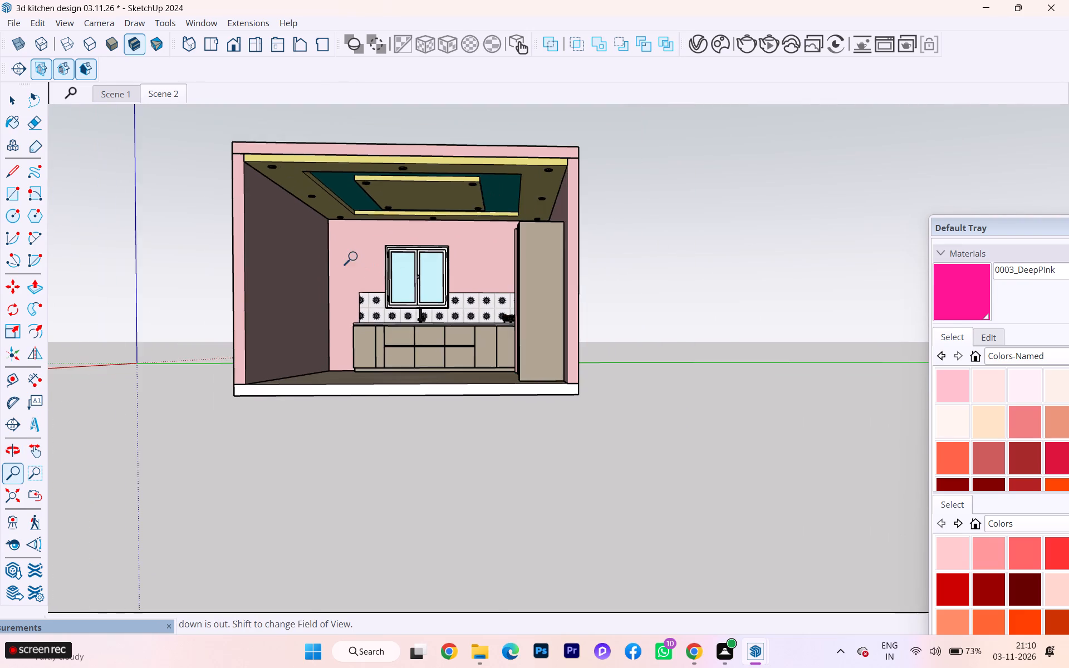
{"action": "scroll", "coordinate": [383, 164], "scroll_direction": "up", "scroll_amount": 4}
Compare the saved views of Scene 1 and Scene 2.
{"action": "left_click", "coordinate": [120, 90]}
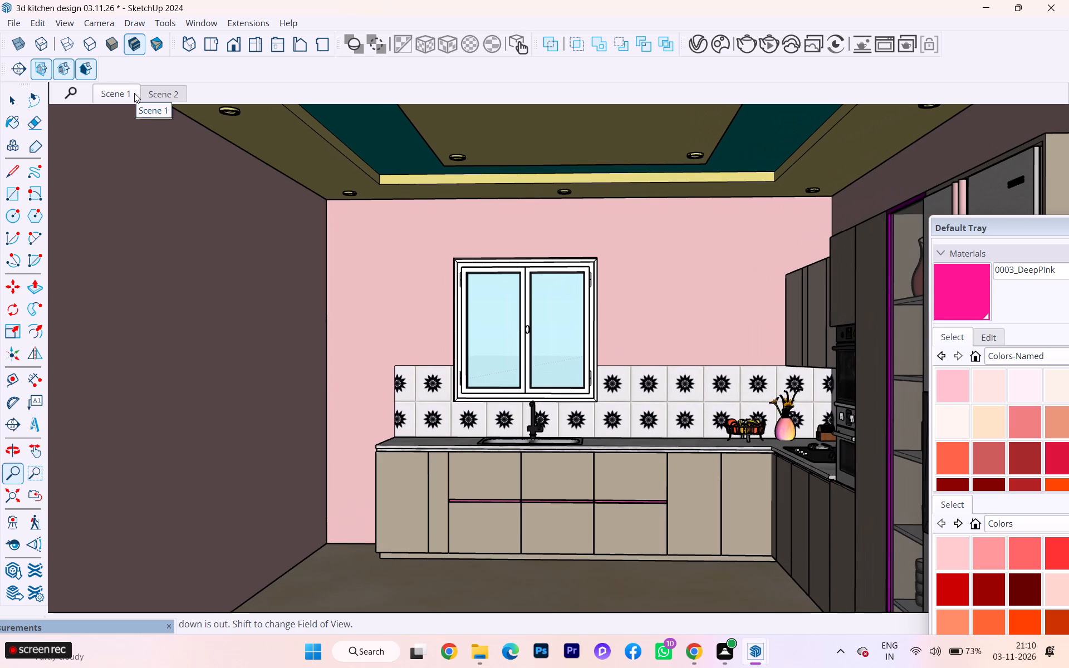
{"action": "left_click", "coordinate": [174, 93]}
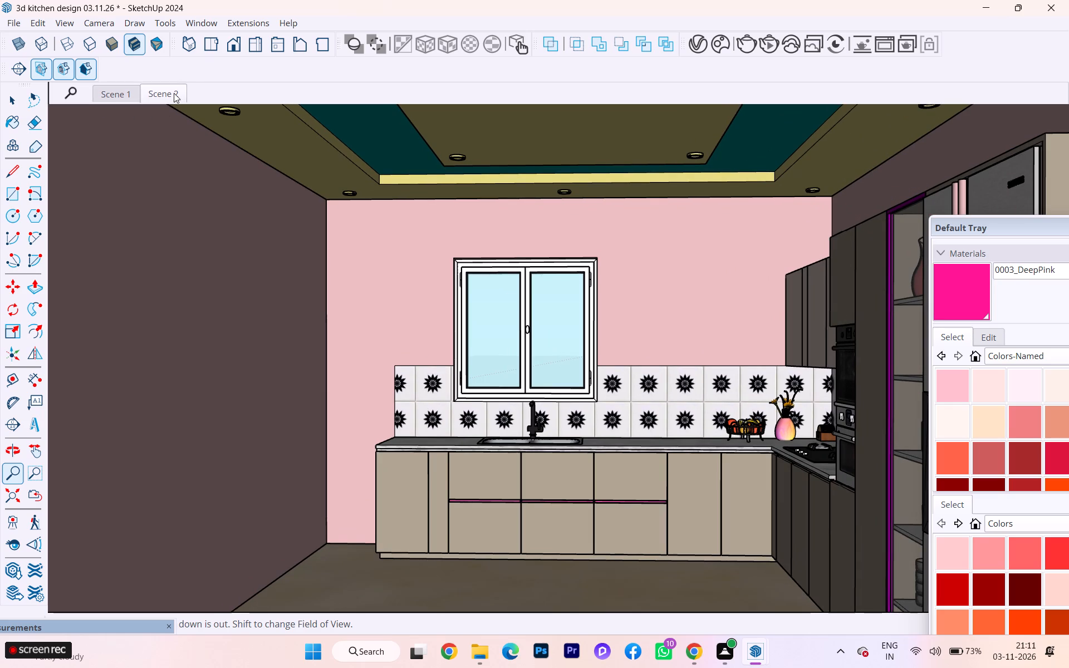
Bring the whole Default Tray into view and make the wall 3 tag visible.
{"action": "scroll", "coordinate": [337, 179], "scroll_direction": "down", "scroll_amount": 4}
{"action": "left_click_drag", "start_coordinate": [999, 230], "coordinate": [849, 129]}
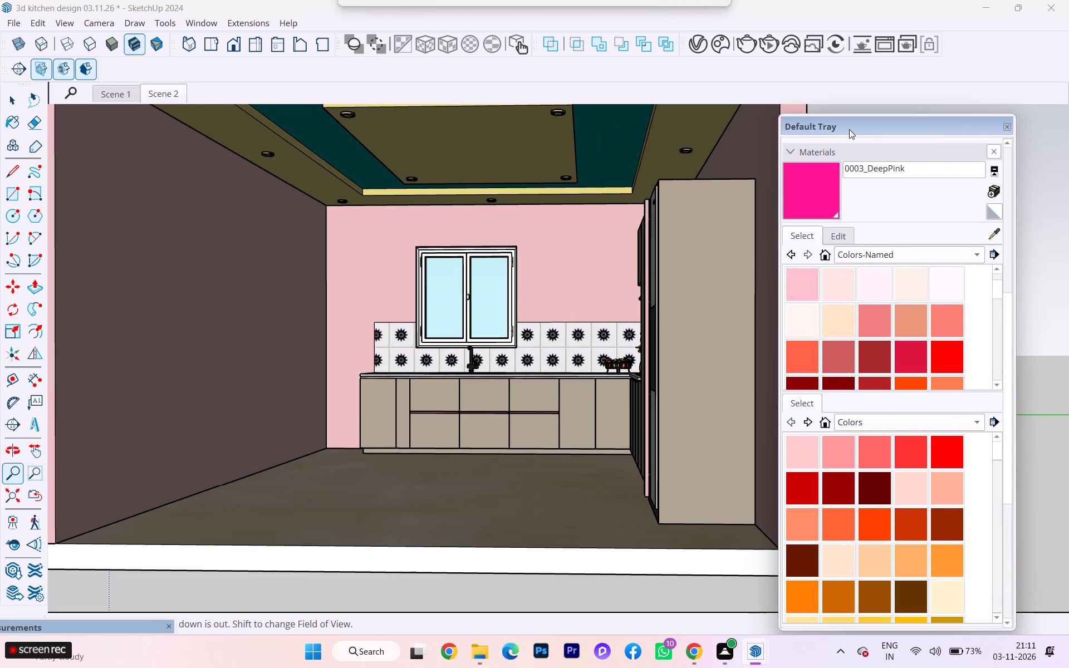
{"action": "scroll", "coordinate": [835, 228], "scroll_direction": "up", "scroll_amount": 1}
{"action": "scroll", "coordinate": [834, 225], "scroll_direction": "down", "scroll_amount": 1}
{"action": "scroll", "coordinate": [834, 225], "scroll_direction": "up", "scroll_amount": 3}
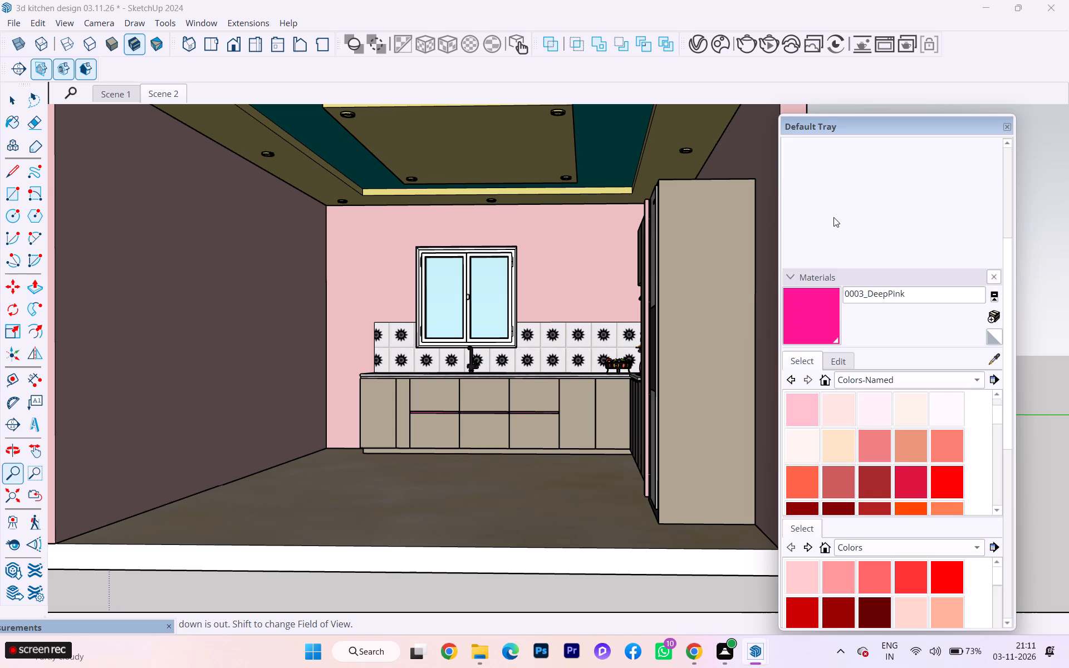
{"action": "scroll", "coordinate": [833, 214], "scroll_direction": "up", "scroll_amount": 6}
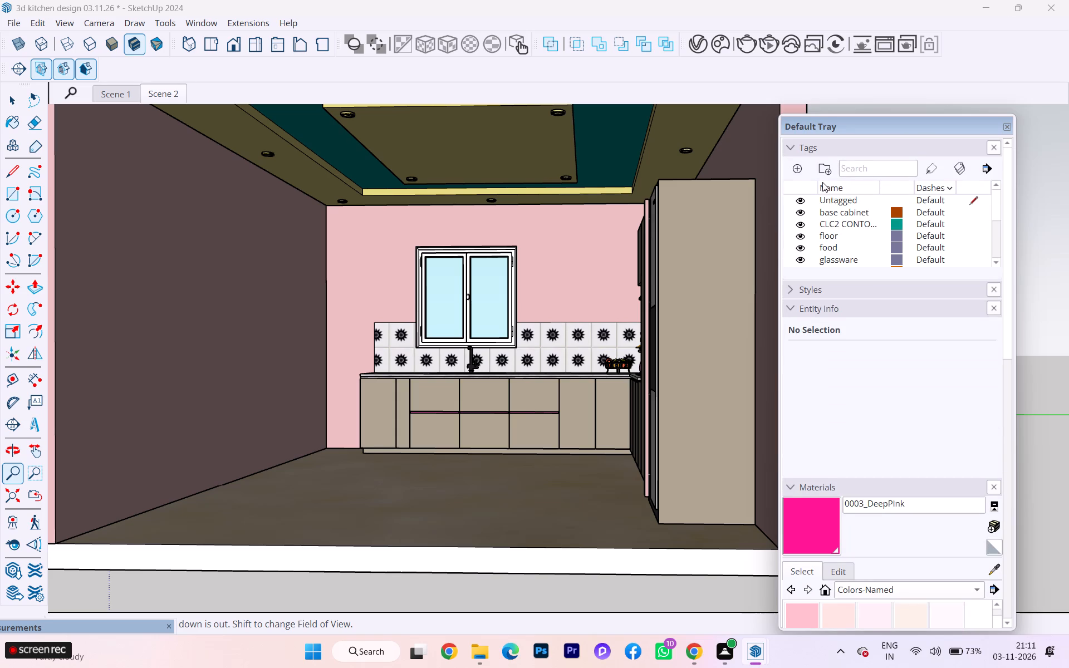
{"action": "scroll", "coordinate": [817, 247], "scroll_direction": "down", "scroll_amount": 4}
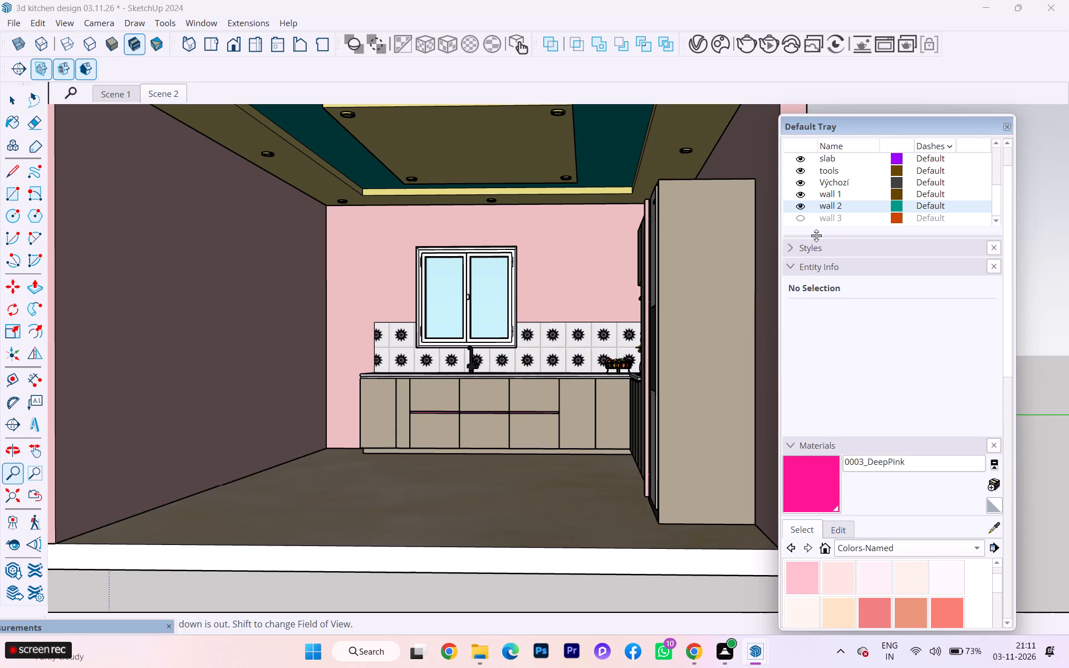
{"action": "left_click", "coordinate": [802, 219]}
Examine the enclosed kitchen room from outside, including the standard top and front views.
{"action": "scroll", "coordinate": [391, 219], "scroll_direction": "down", "scroll_amount": 1}
{"action": "middle_click_drag", "start_coordinate": [391, 219], "coordinate": [617, 325]}
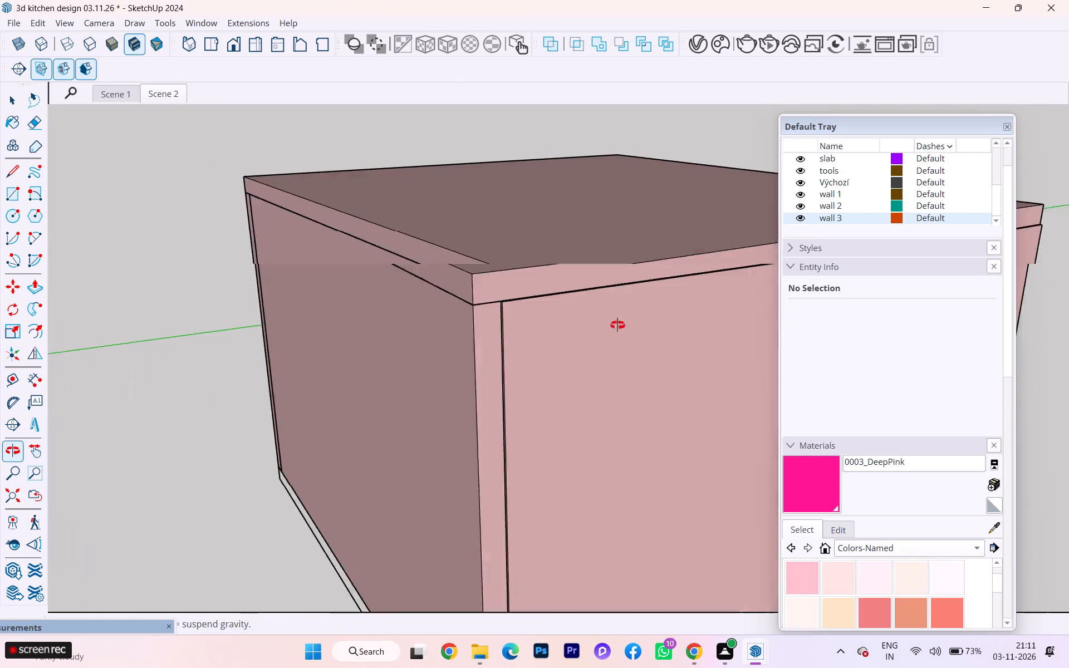
{"action": "middle_click_drag", "start_coordinate": [617, 325], "coordinate": [709, 335]}
{"action": "scroll", "coordinate": [193, 185], "scroll_direction": "down", "scroll_amount": 4}
{"action": "scroll", "coordinate": [311, 223], "scroll_direction": "down", "scroll_amount": 1}
{"action": "middle_click_drag", "start_coordinate": [461, 249], "coordinate": [698, 204]}
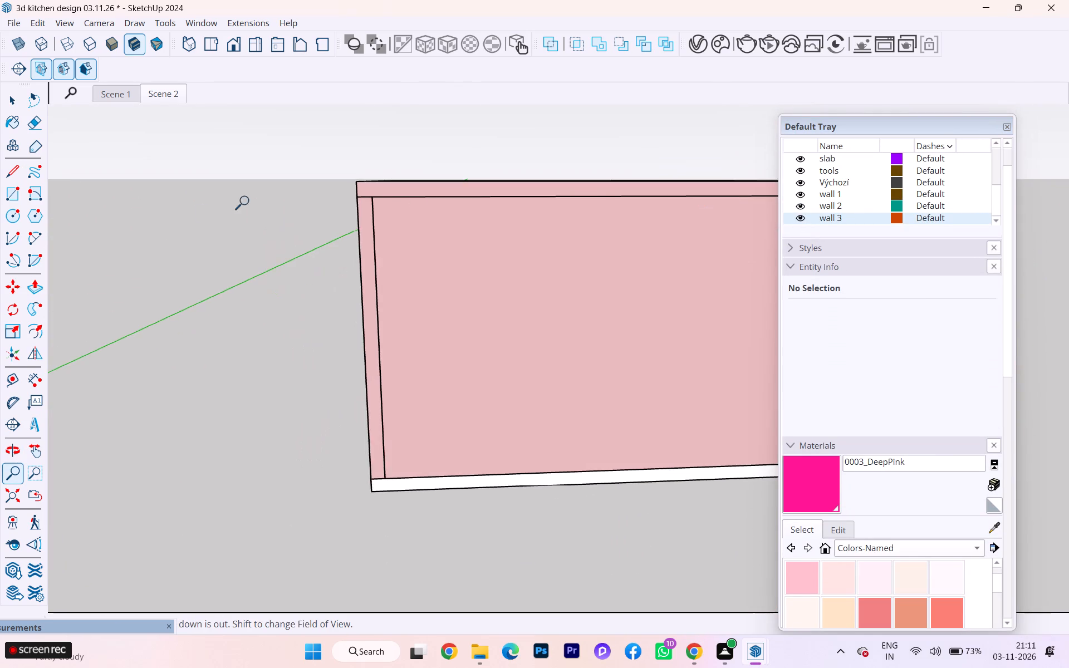
{"action": "scroll", "coordinate": [219, 212], "scroll_direction": "down", "scroll_amount": 2}
{"action": "scroll", "coordinate": [396, 249], "scroll_direction": "down", "scroll_amount": 2}
{"action": "middle_click_drag", "start_coordinate": [437, 257], "coordinate": [433, 245]}
{"action": "scroll", "coordinate": [428, 239], "scroll_direction": "down", "scroll_amount": 1}
{"action": "left_click", "coordinate": [207, 49]}
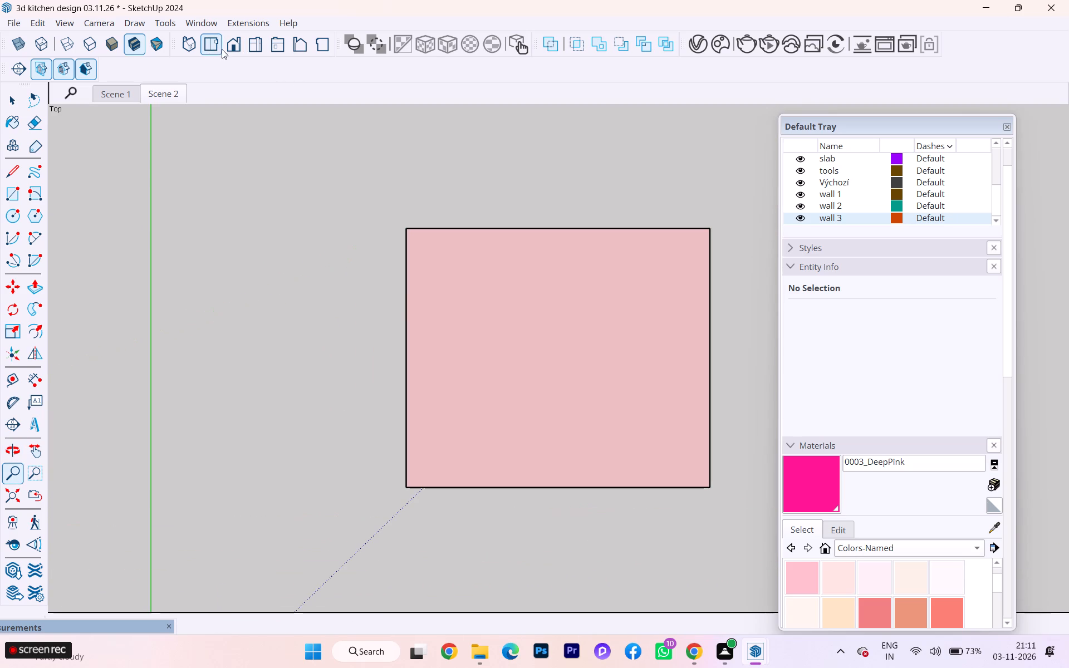
{"action": "left_click", "coordinate": [236, 50]}
{"action": "scroll", "coordinate": [686, 410], "scroll_direction": "up", "scroll_amount": 3}
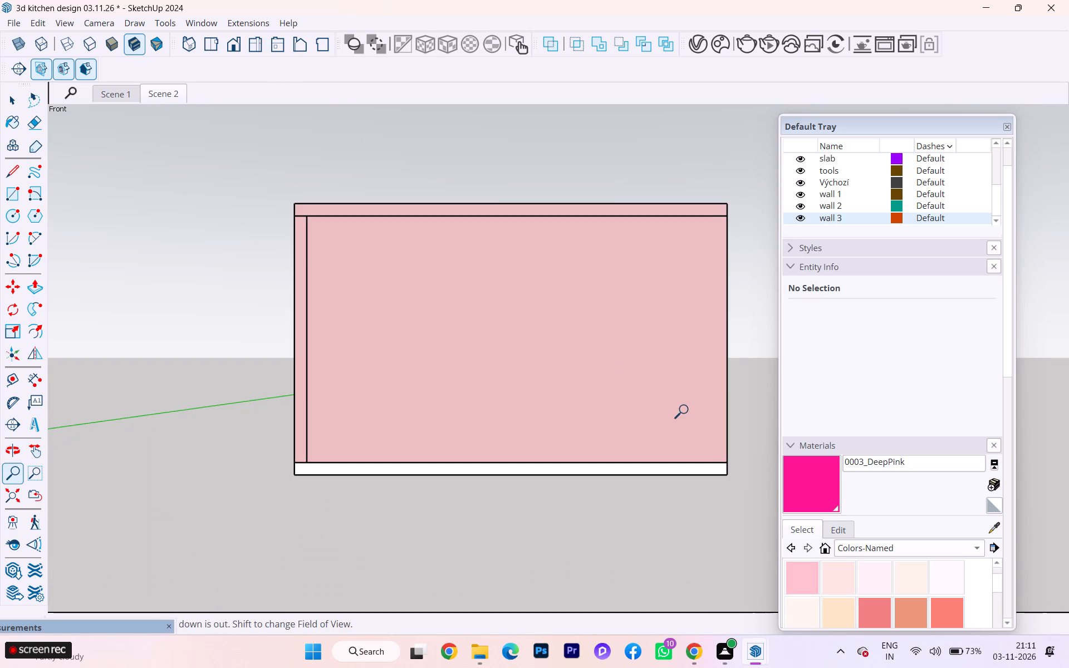
{"action": "scroll", "coordinate": [683, 367], "scroll_direction": "up", "scroll_amount": 1}
{"action": "scroll", "coordinate": [684, 365], "scroll_direction": "down", "scroll_amount": 2}
{"action": "scroll", "coordinate": [684, 365], "scroll_direction": "up", "scroll_amount": 3}
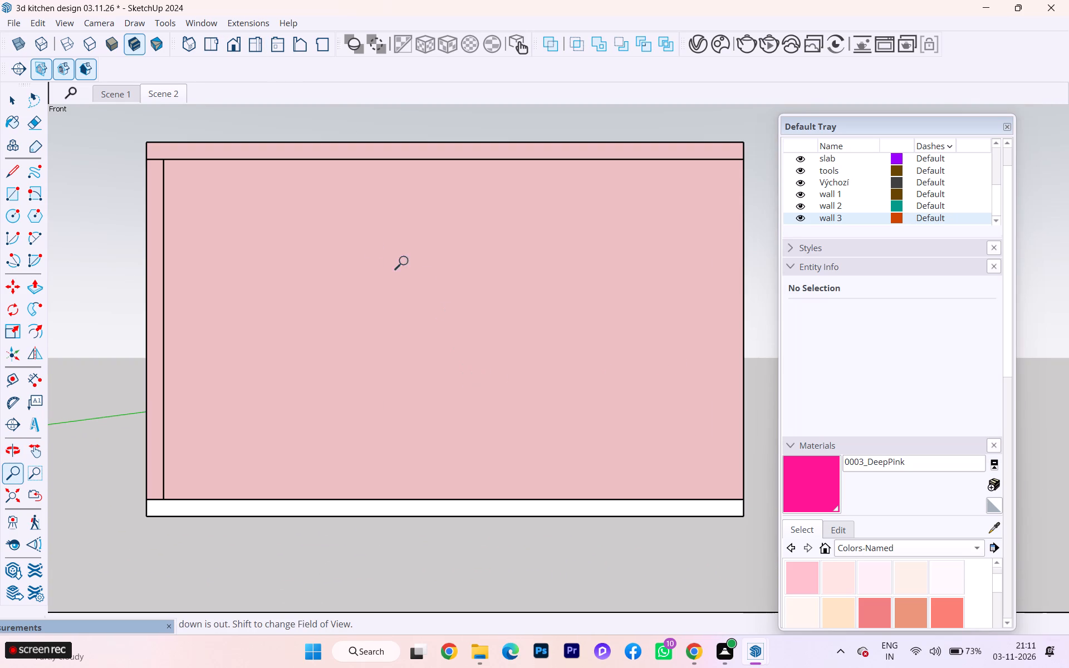
{"action": "scroll", "coordinate": [366, 238], "scroll_direction": "up", "scroll_amount": 2}
{"action": "scroll", "coordinate": [386, 298], "scroll_direction": "down", "scroll_amount": 4}
{"action": "middle_click_drag", "start_coordinate": [401, 355], "coordinate": [409, 401]}
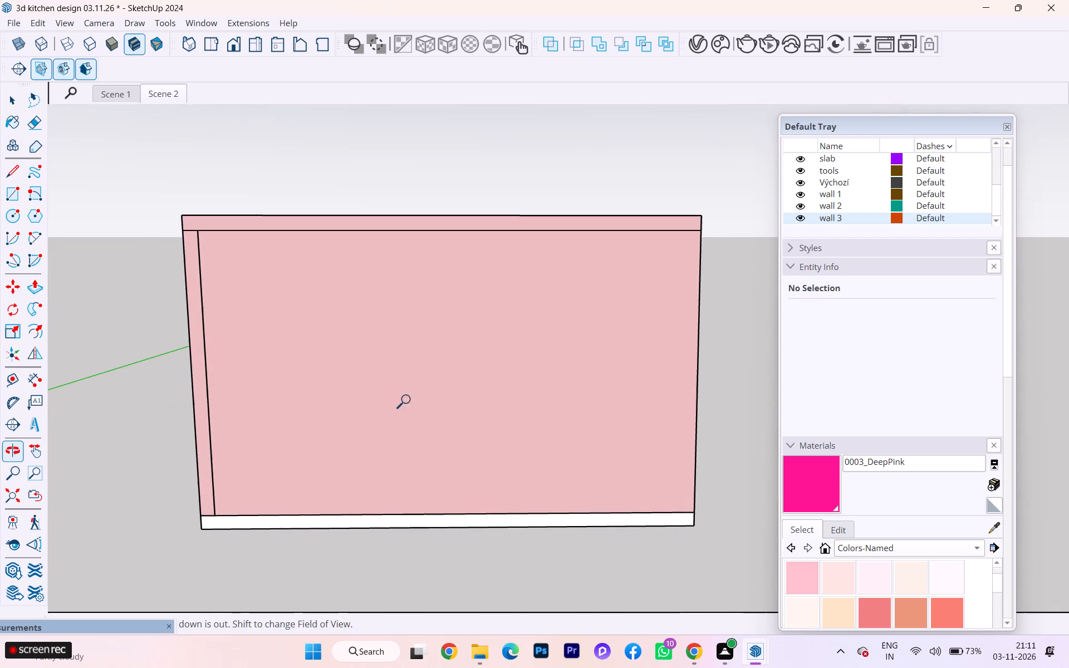
{"action": "scroll", "coordinate": [433, 318], "scroll_direction": "up", "scroll_amount": 1}
{"action": "scroll", "coordinate": [690, 265], "scroll_direction": "down", "scroll_amount": 2}
{"action": "scroll", "coordinate": [776, 259], "scroll_direction": "down", "scroll_amount": 1}
{"action": "scroll", "coordinate": [517, 325], "scroll_direction": "up", "scroll_amount": 3}
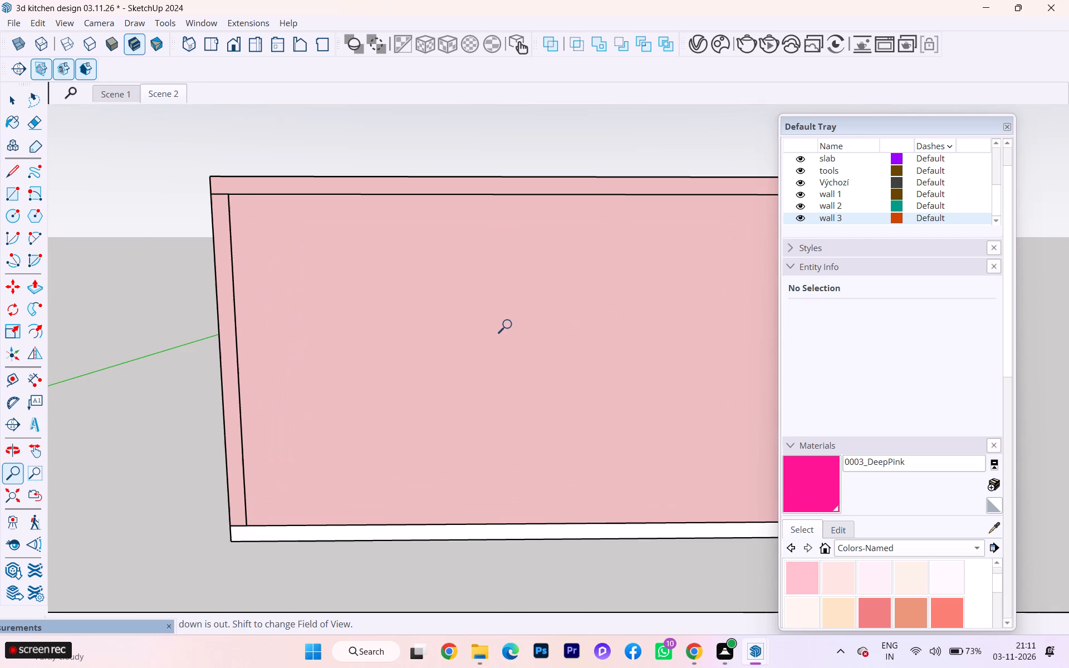
Move the Default Tray clear of the model and frame the room's whole front wall from outside.
{"action": "left_click_drag", "start_coordinate": [877, 125], "coordinate": [929, 109]}
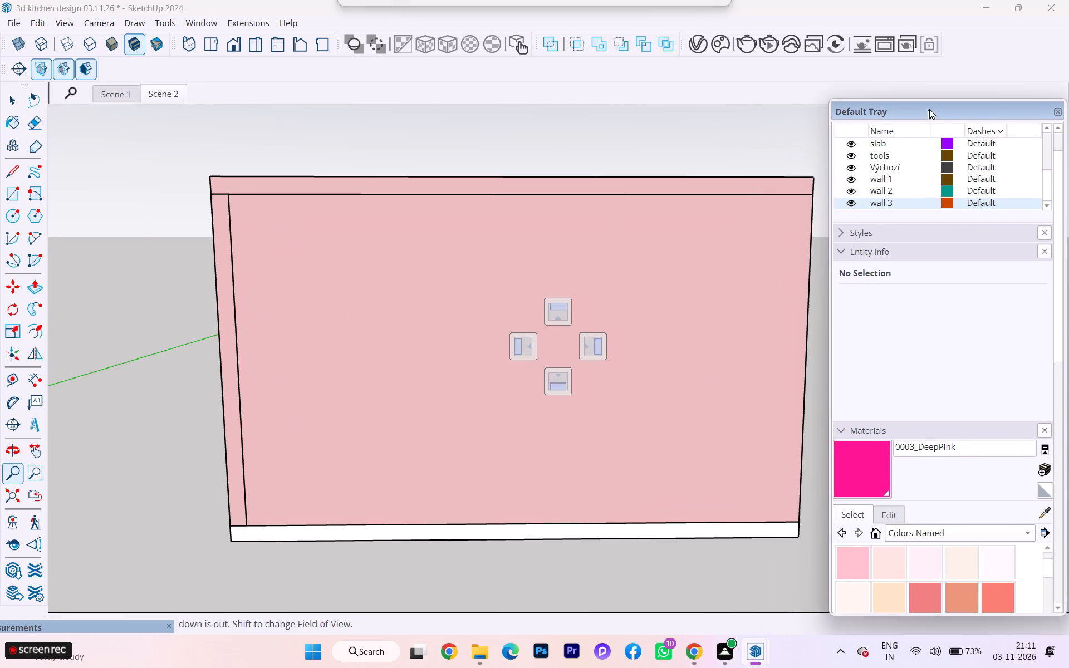
{"action": "left_click_drag", "start_coordinate": [929, 109], "coordinate": [937, 102]}
{"action": "scroll", "coordinate": [335, 170], "scroll_direction": "down", "scroll_amount": 1}
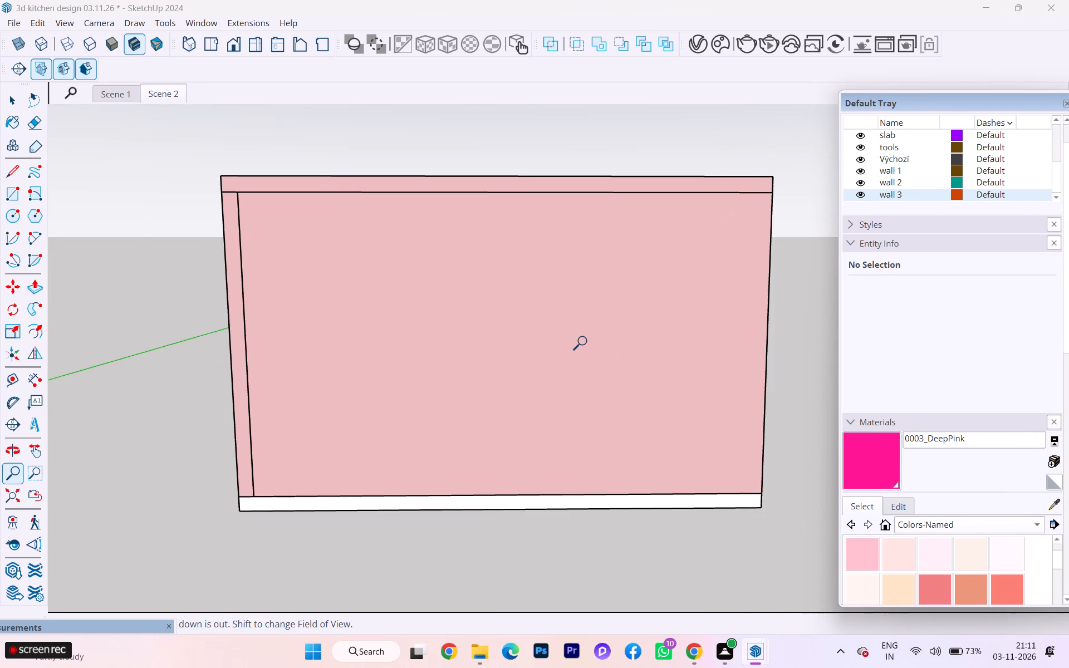
{"action": "scroll", "coordinate": [586, 342], "scroll_direction": "up", "scroll_amount": 4}
{"action": "scroll", "coordinate": [576, 337], "scroll_direction": "down", "scroll_amount": 1}
{"action": "middle_click_drag", "start_coordinate": [572, 335], "coordinate": [564, 315]}
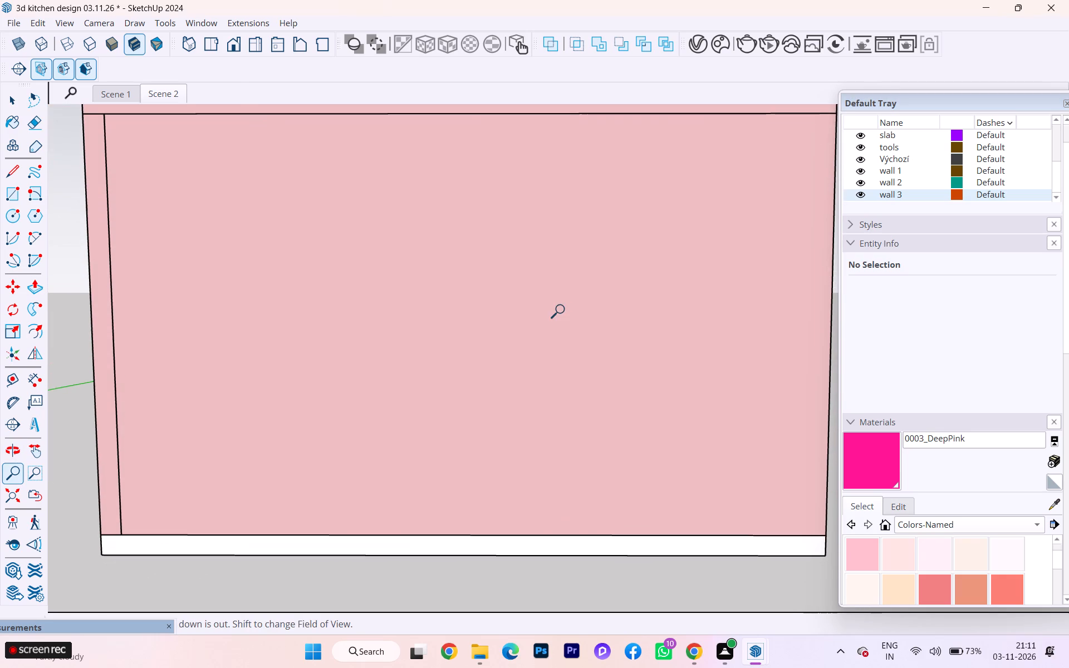
{"action": "scroll", "coordinate": [493, 411], "scroll_direction": "down", "scroll_amount": 2}
{"action": "scroll", "coordinate": [364, 136], "scroll_direction": "up", "scroll_amount": 1}
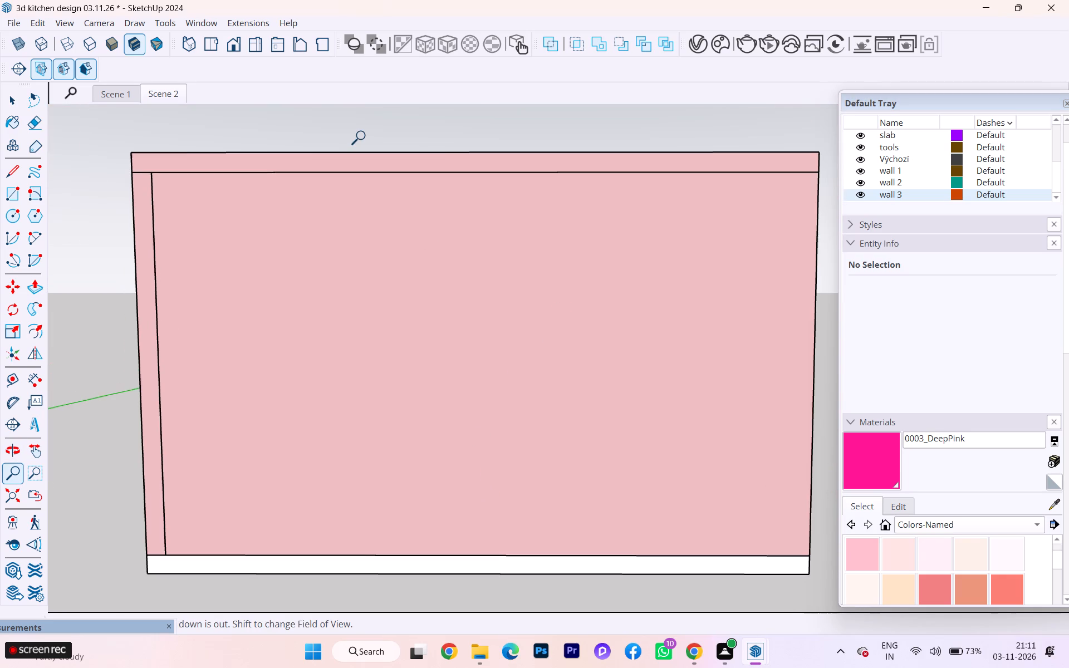
{"action": "scroll", "coordinate": [364, 136], "scroll_direction": "up", "scroll_amount": 1}
{"action": "scroll", "coordinate": [313, 140], "scroll_direction": "down", "scroll_amount": 2}
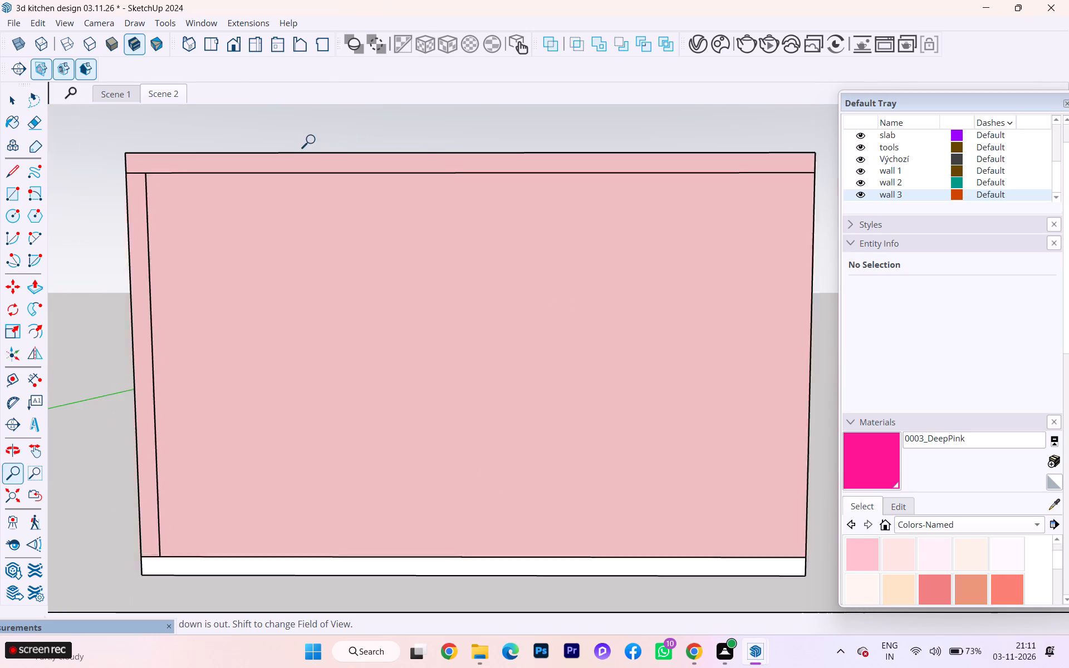
{"action": "scroll", "coordinate": [318, 138], "scroll_direction": "up", "scroll_amount": 1}
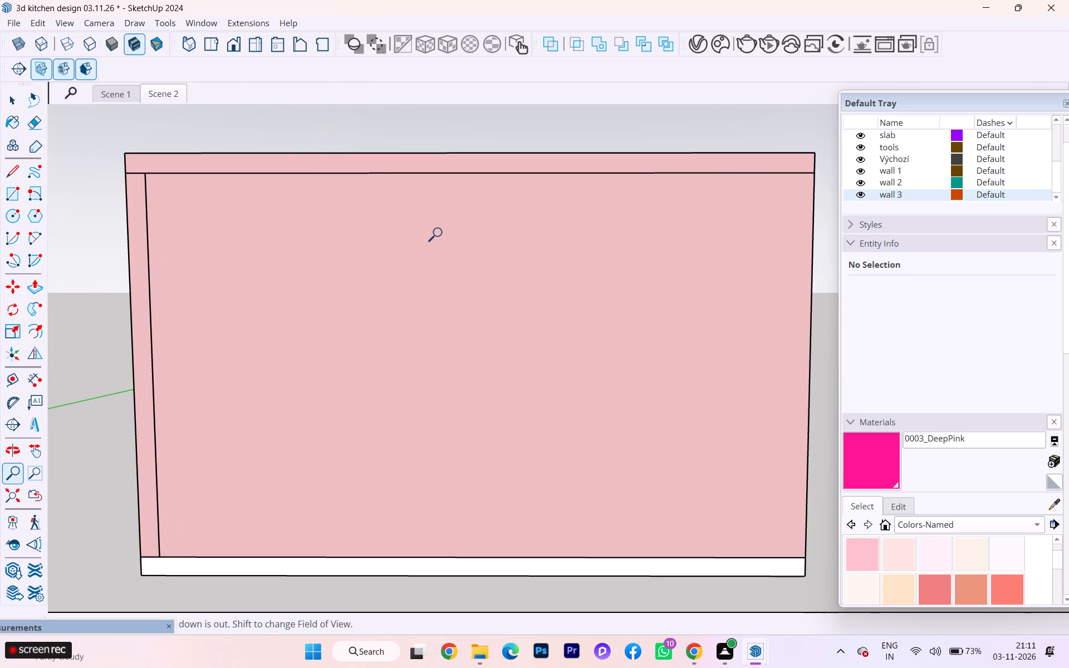